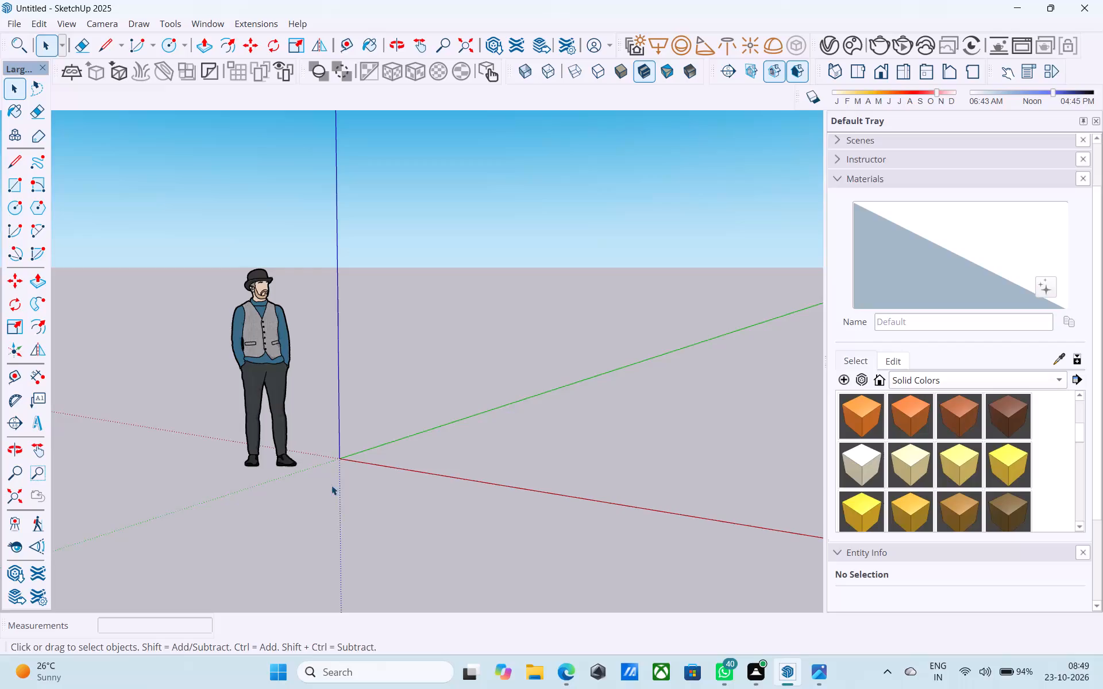
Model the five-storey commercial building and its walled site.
Examine the empty scene around the origin from different angles and from farther out, ending with the ground plane in view.
key(o)
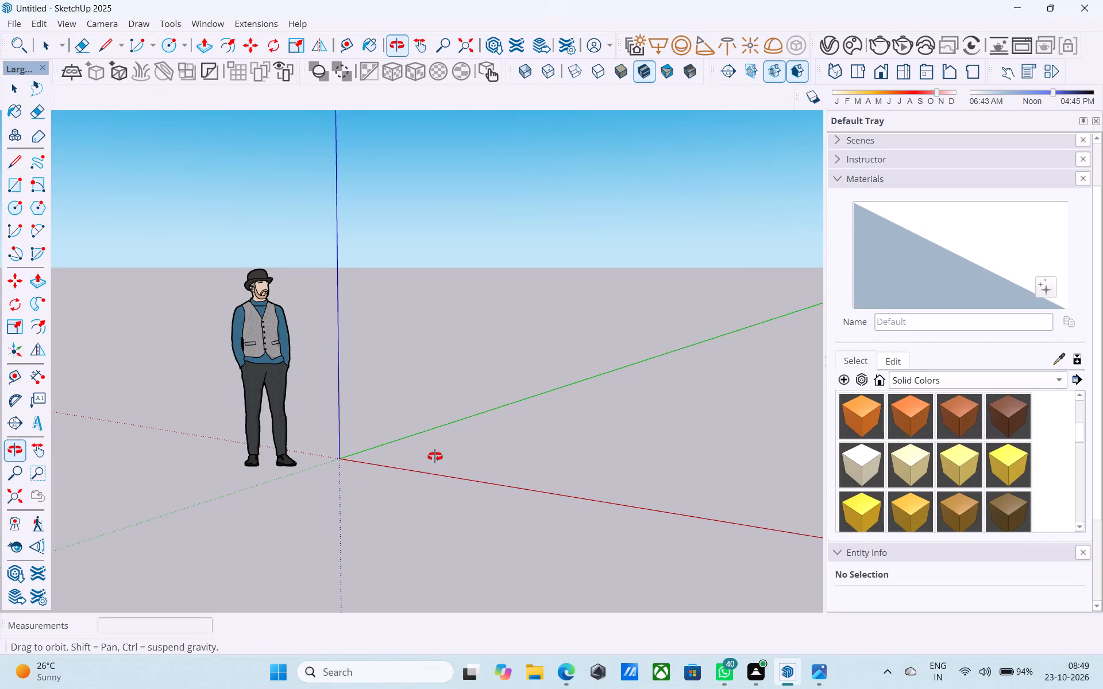
drag(435, 456, 187, 463)
drag(380, 489, 323, 462)
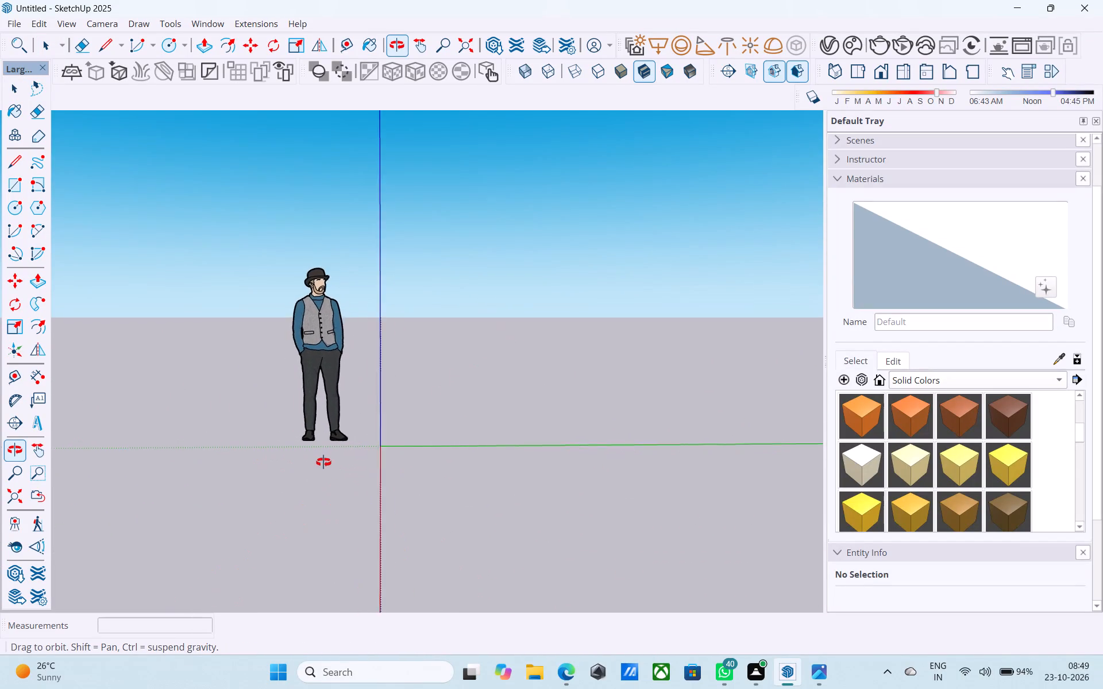
drag(323, 462, 341, 458)
ctrl+scroll(341, 458, down, 7)
drag(478, 518, 330, 520)
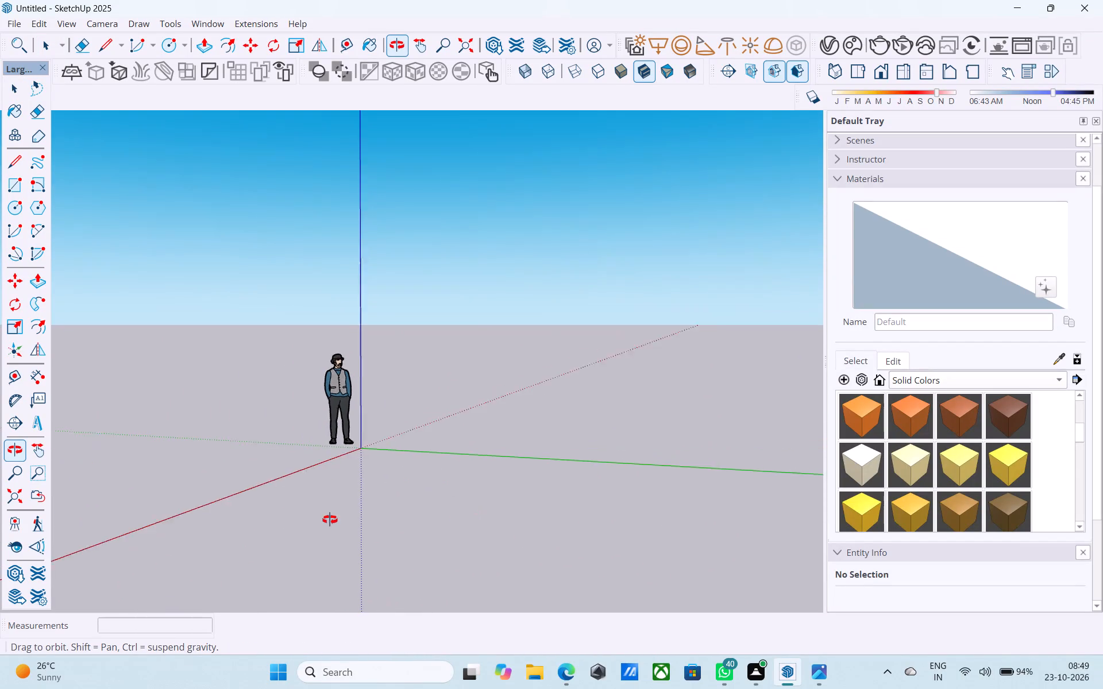
drag(330, 520, 412, 535)
ctrl+scroll(412, 535, down, 4)
drag(412, 535, 438, 501)
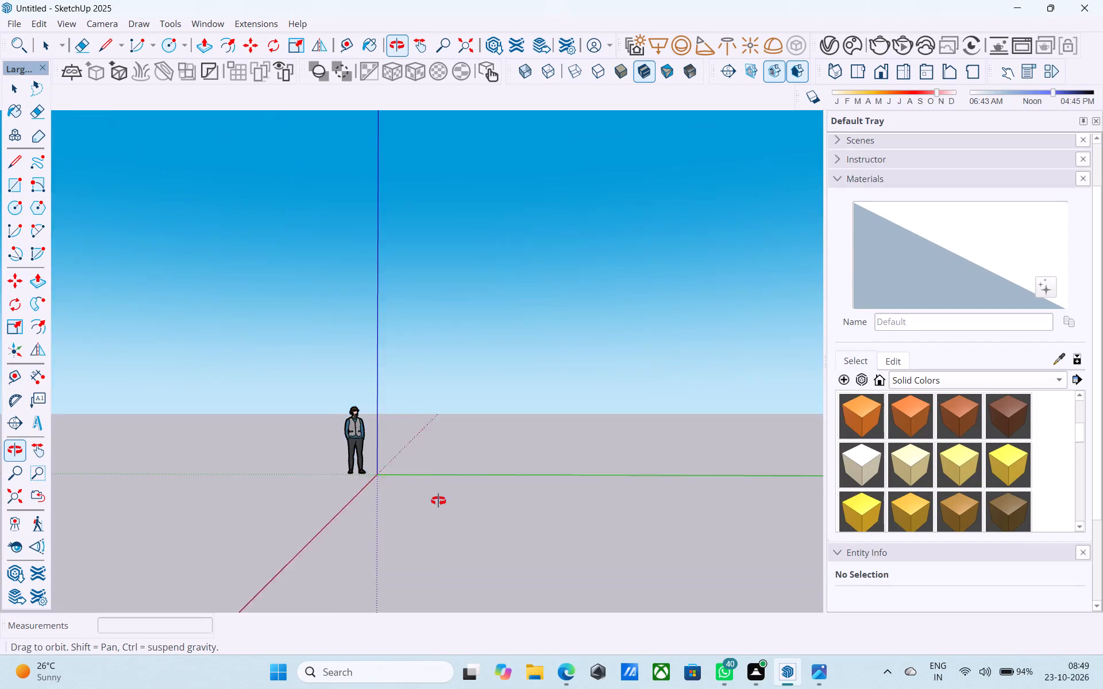
drag(438, 501, 438, 537)
ctrl+scroll(438, 537, down, 4)
drag(416, 424, 392, 296)
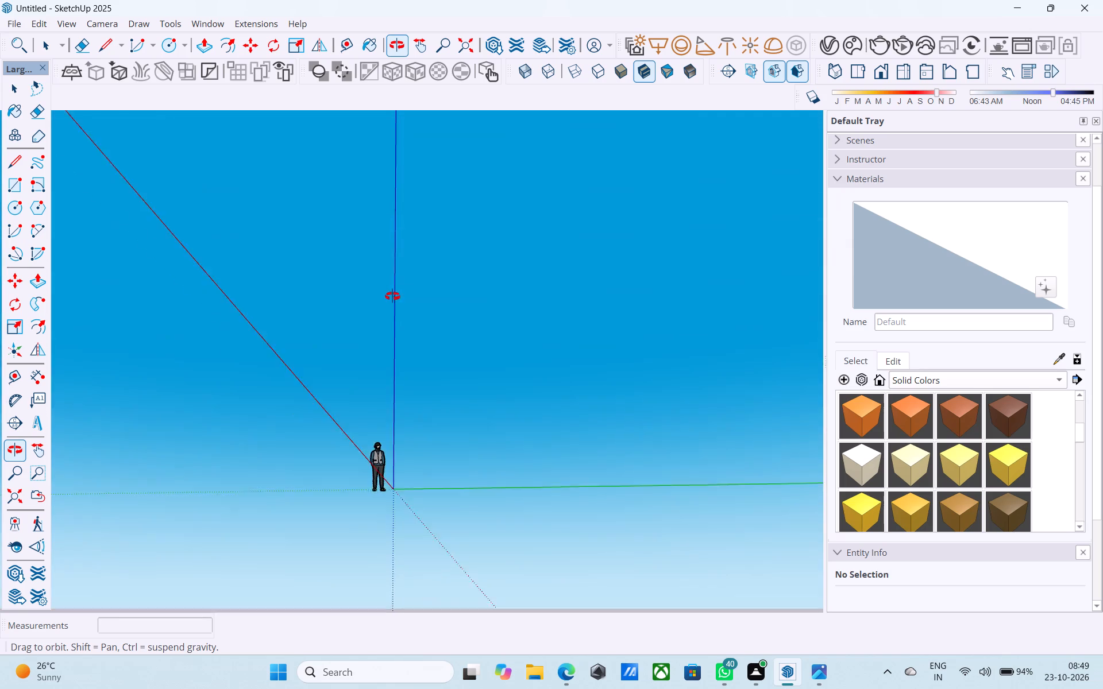
drag(392, 296, 425, 427)
ctrl+scroll(487, 373, down, 4)
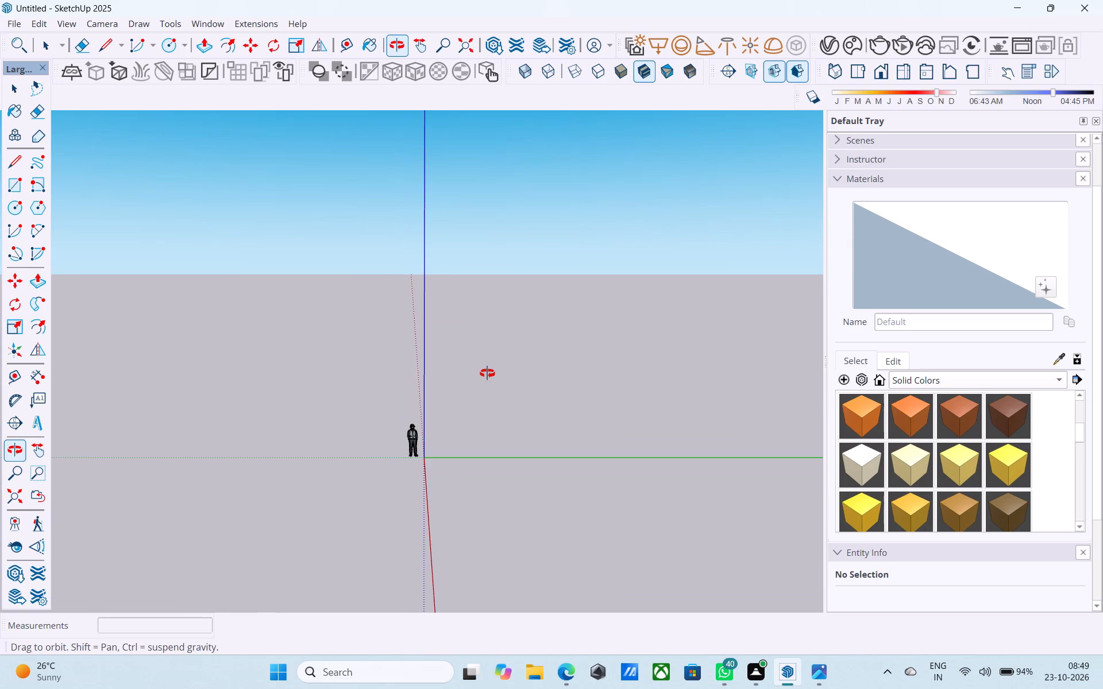
ctrl+scroll(487, 373, down, 4)
ctrl+scroll(376, 428, down, 4)
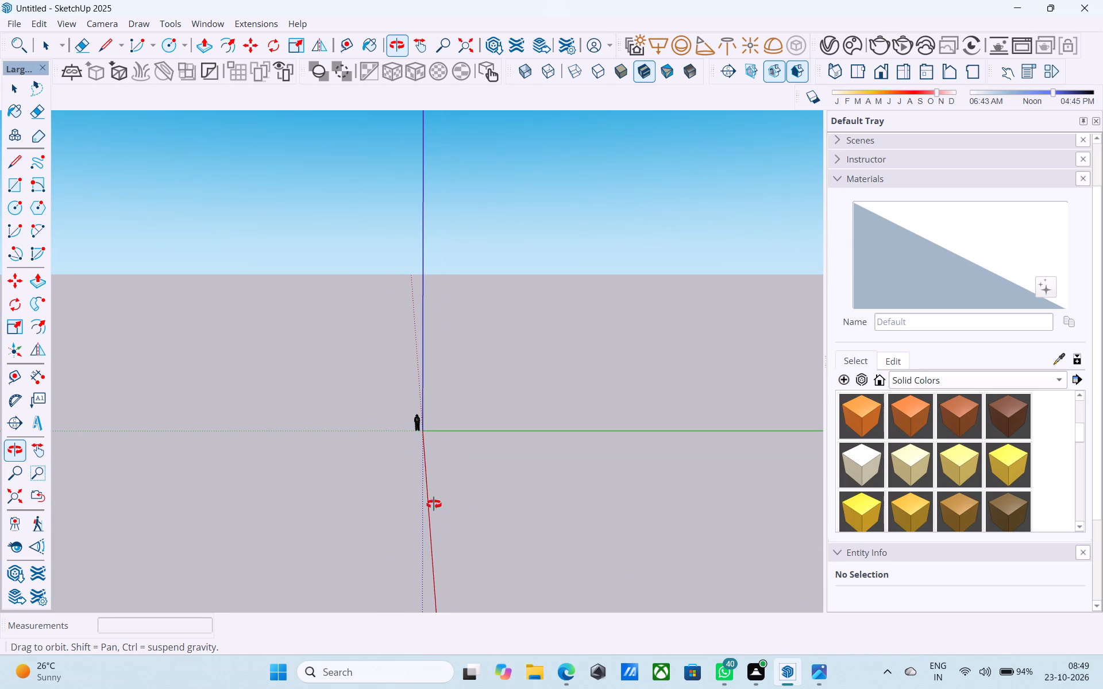
drag(487, 517, 450, 520)
Draw a rectangle about 17' 7" by 53' 9" on the ground plane near the origin, discarding a first freehand attempt.
key(r)
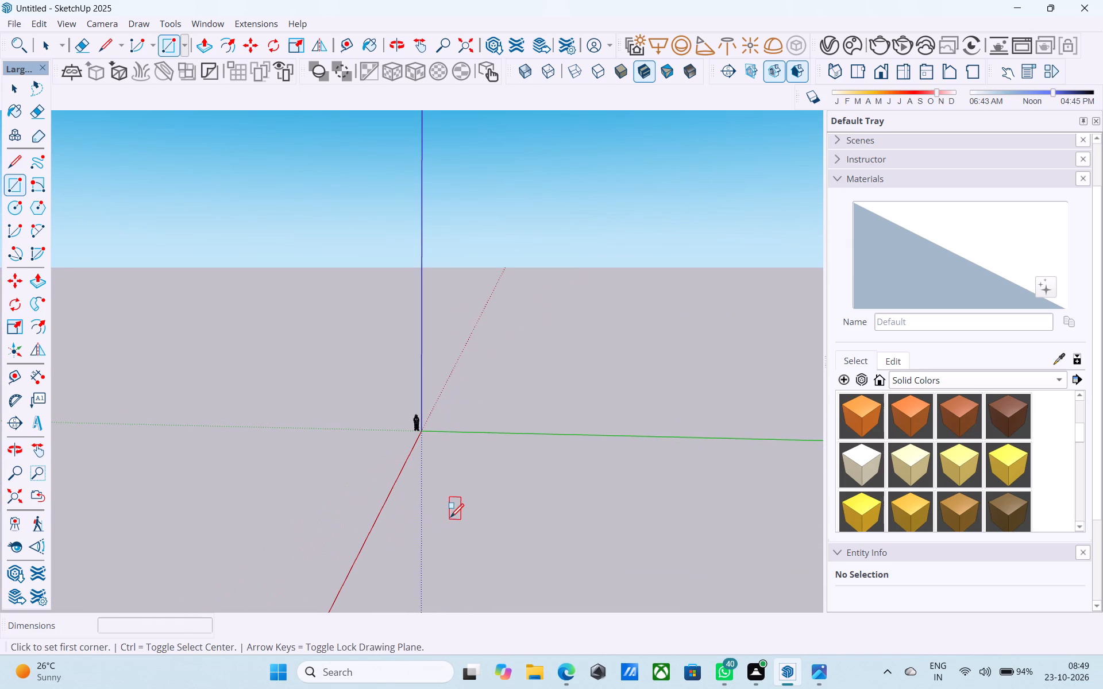
drag(465, 483, 586, 558)
key(ctrl+z)
drag(493, 457, 634, 506)
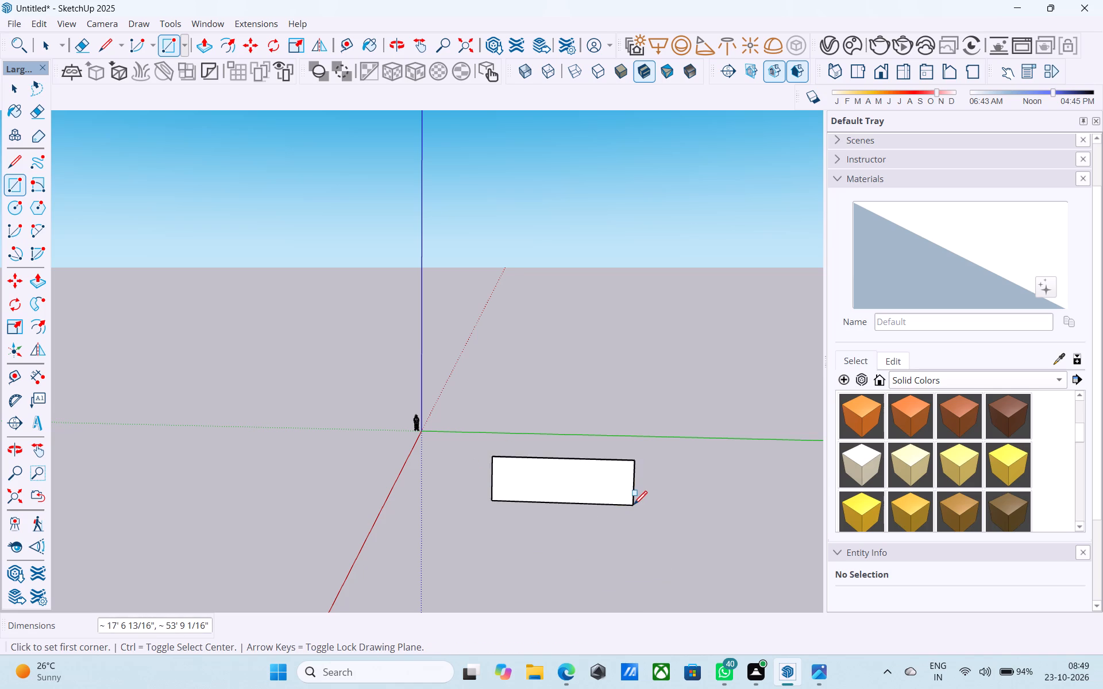
scroll(634, 506, left, 4)
scroll(634, 506, right, 1)
ctrl+scroll(634, 506, down, 8)
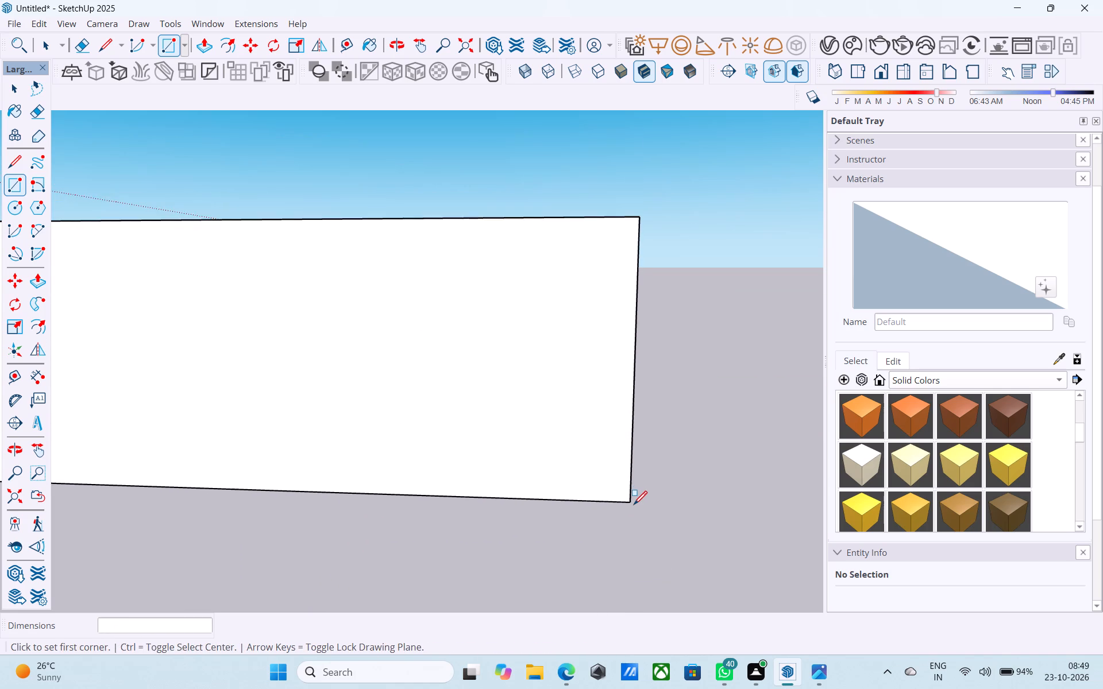
ctrl+scroll(634, 506, down, 9)
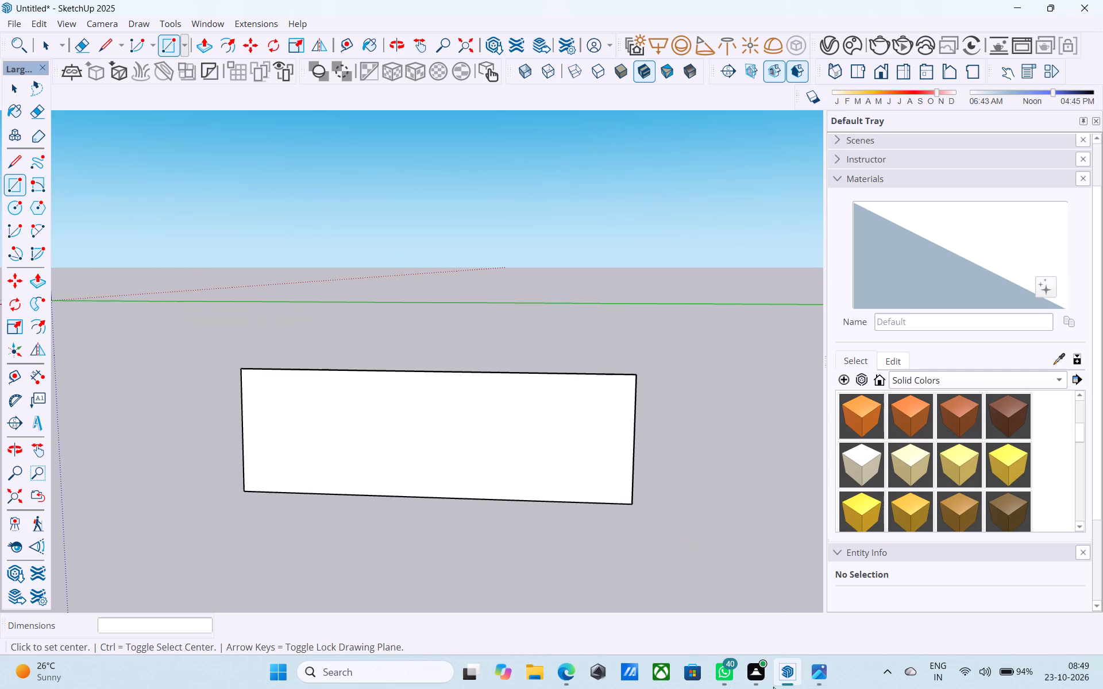
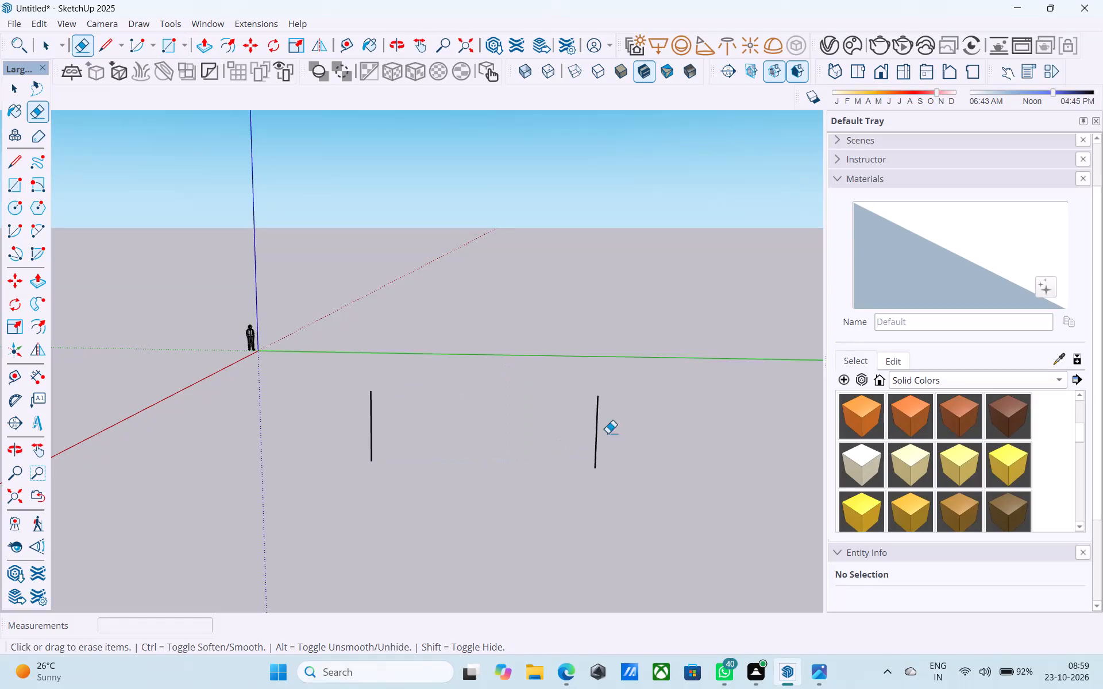
Erase the two leftover vertical-looking edges of the discarded rectangle on the ground plane.
drag(619, 431, 321, 427)
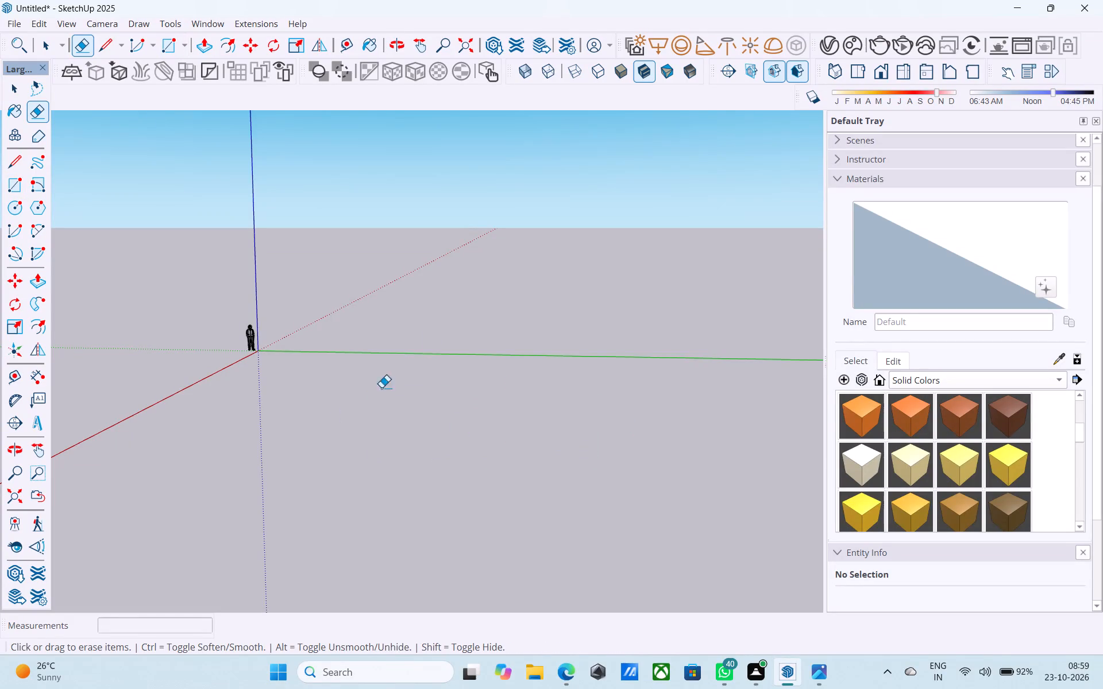
Draw a 25' by 30' rectangle on the ground plane near the origin, between the red and green axes.
scroll(439, 326, down, 6)
middle_drag(439, 324, 474, 455)
key(r)
click(412, 410)
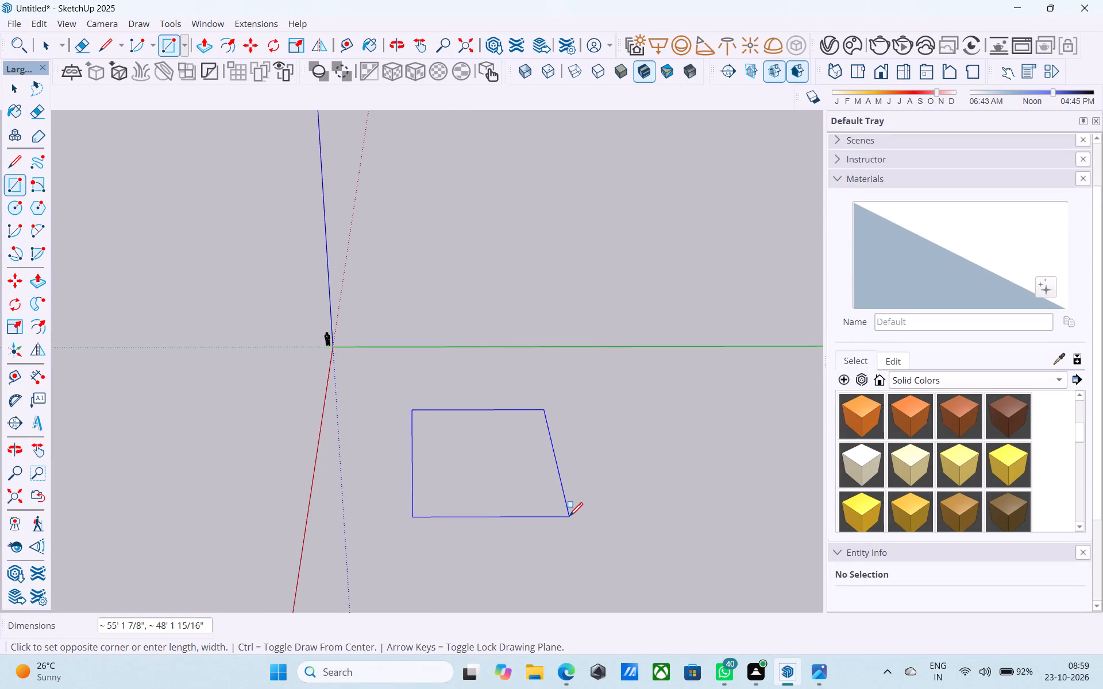
text(25',30')
key(Return)
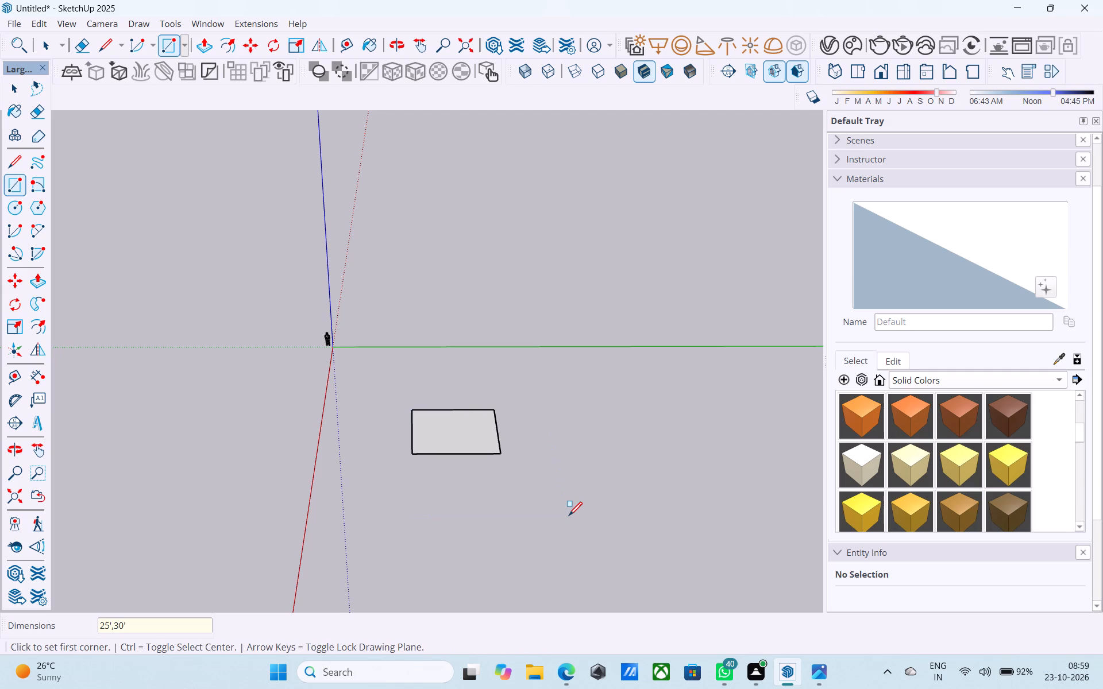
Change the new rectangle's dimensions to 30' by 20' and finish the Rectangle command.
text(30',5)
key(BackSpace)
text(20')
key(Return)
key(space)
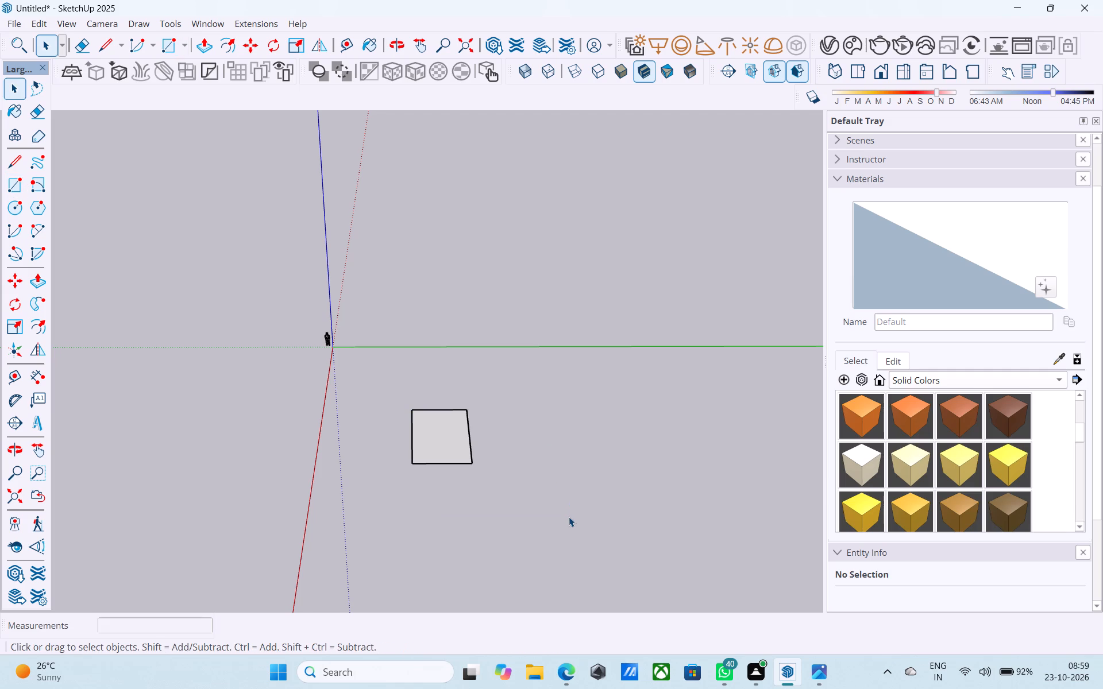
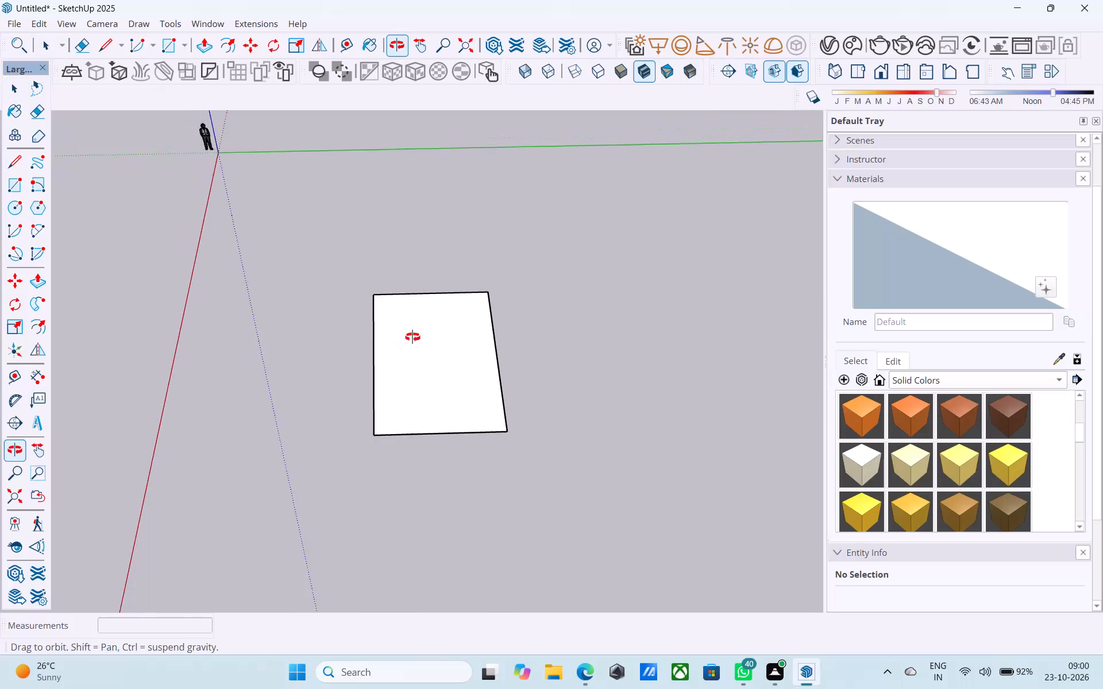
Check the length of the base rectangle's short front edge with the Line tool, without drawing a line.
scroll(412, 337, up, 5)
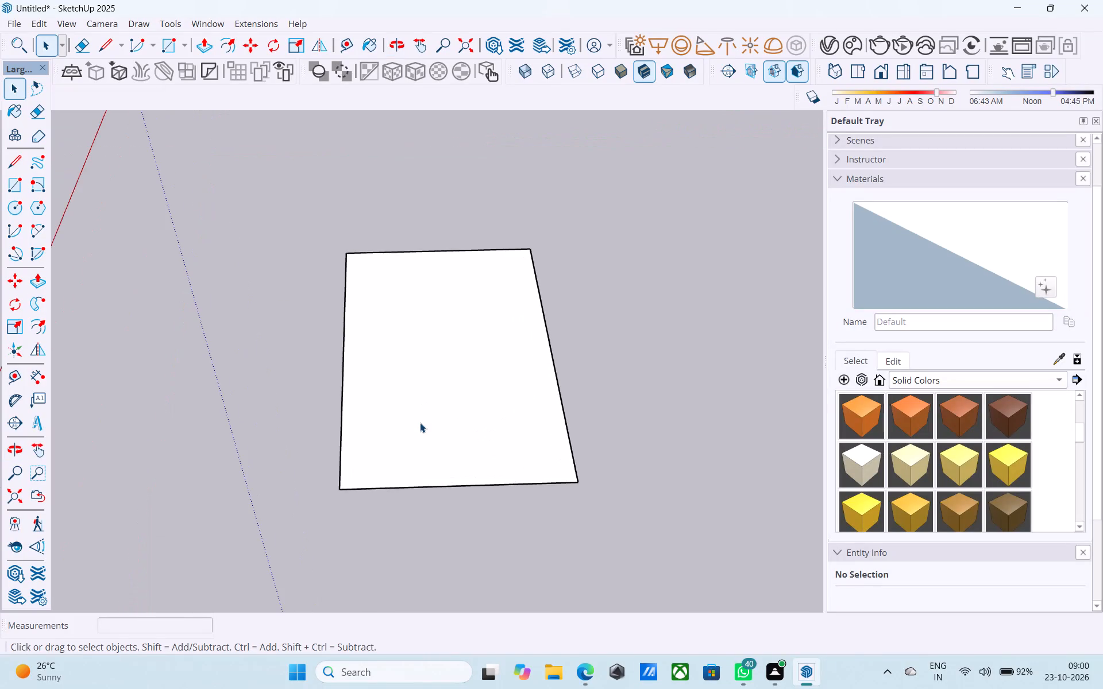
scroll(419, 425, up, 3)
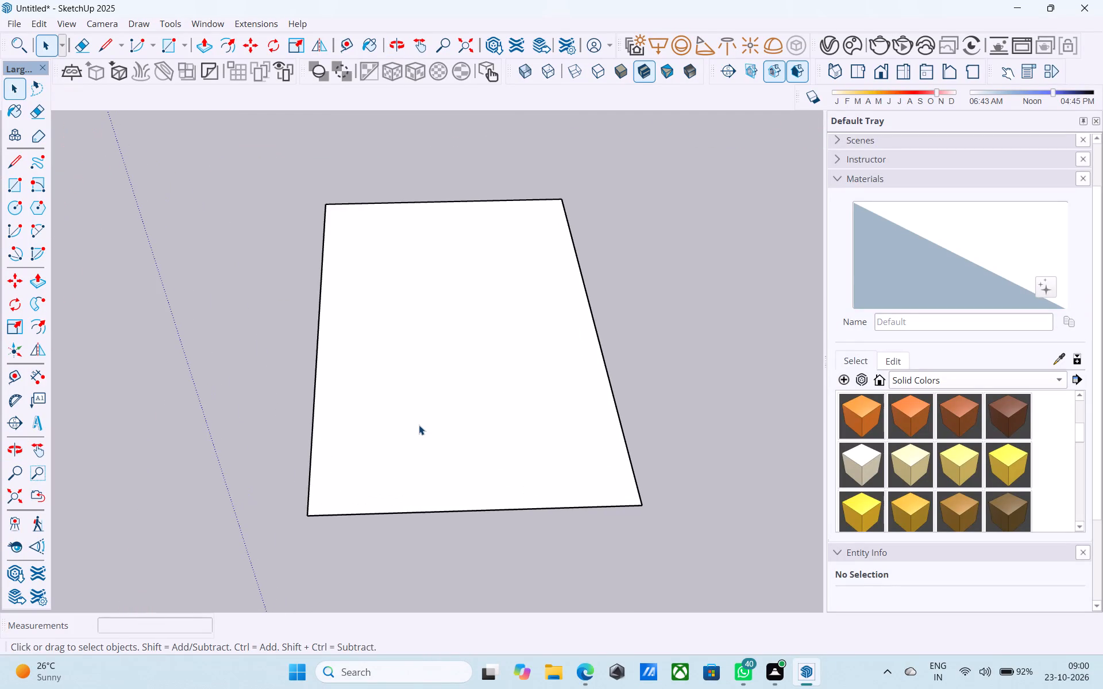
scroll(416, 440, up, 2)
scroll(416, 441, down, 5)
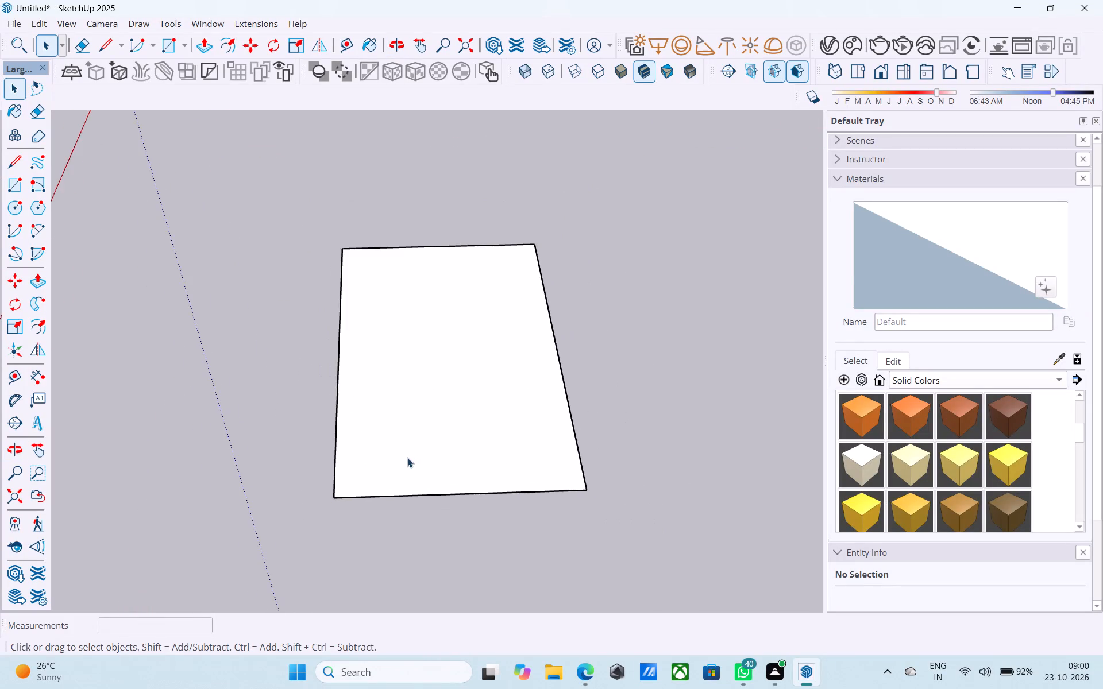
scroll(394, 465, down, 6)
middle_drag(479, 451, 508, 432)
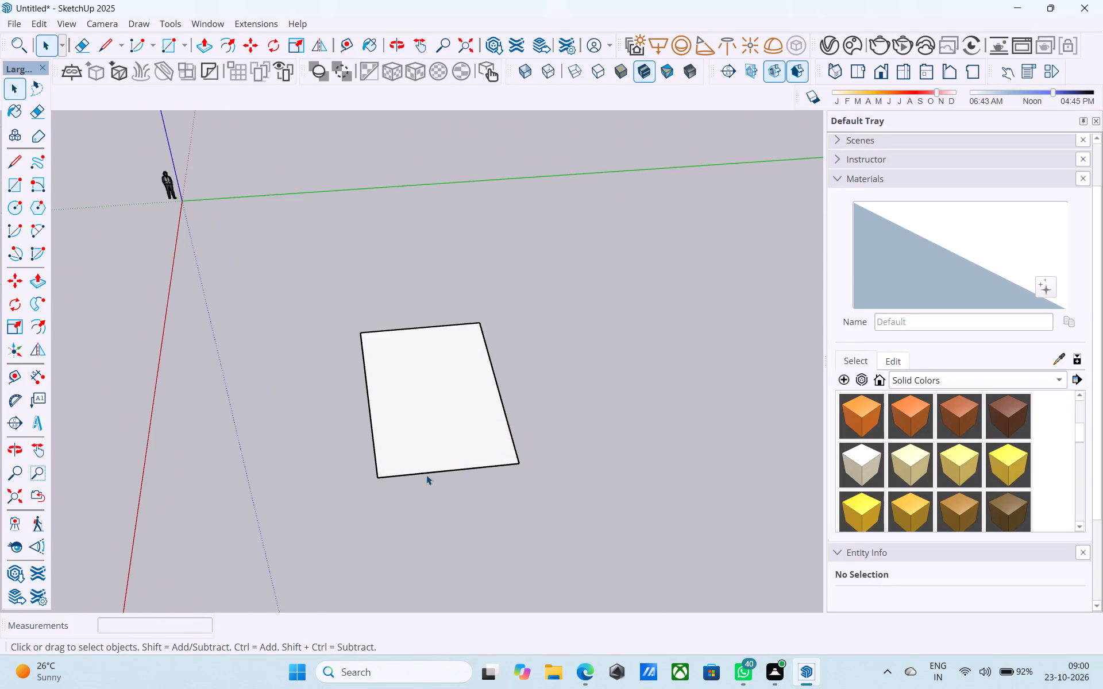
scroll(425, 476, up, 4)
middle_drag(412, 489, 404, 512)
key(l)
click(353, 482)
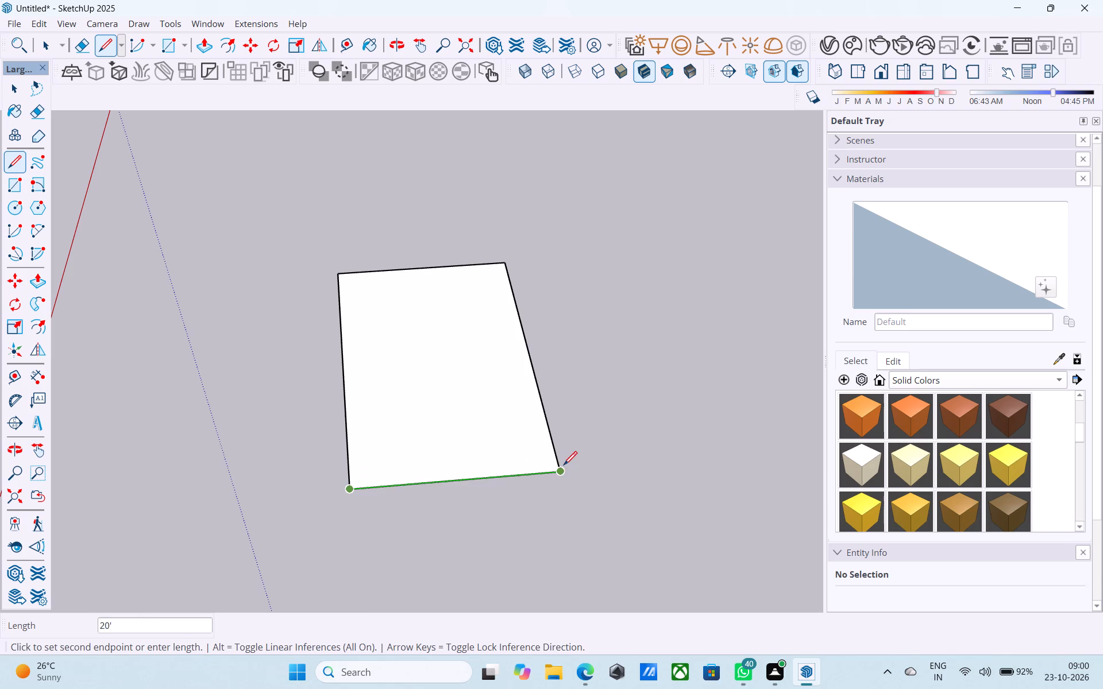
key(space)
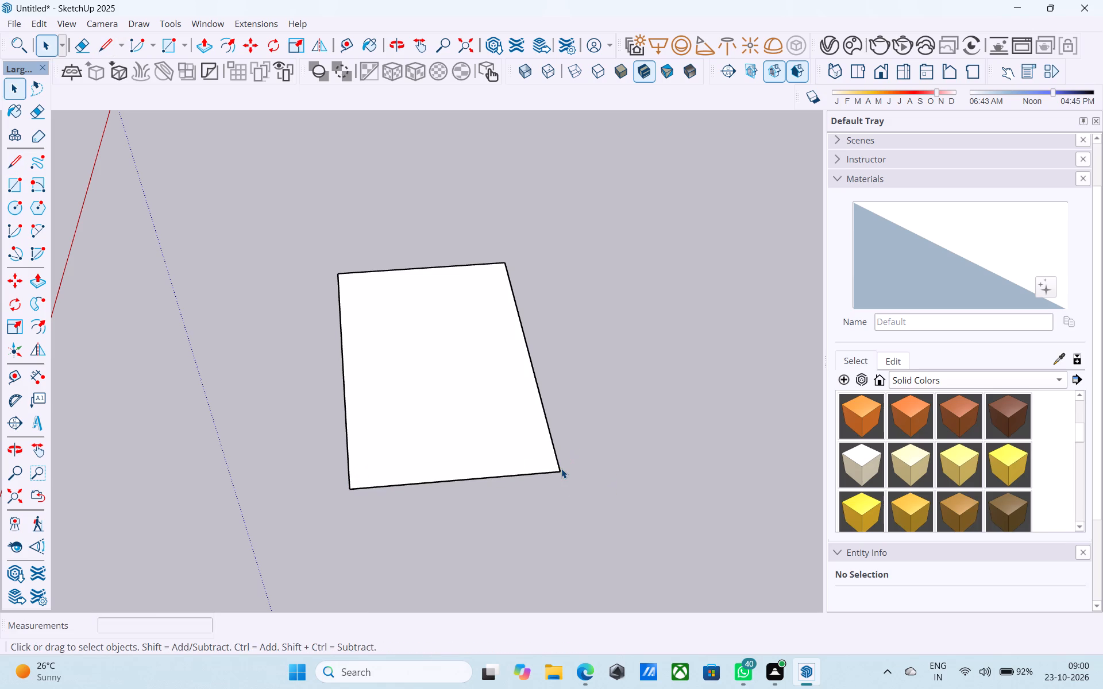
Erase all four edges of the existing base rectangle on the ground plane.
key(e)
drag(554, 477, 469, 397)
drag(488, 394, 480, 396)
drag(271, 401, 466, 391)
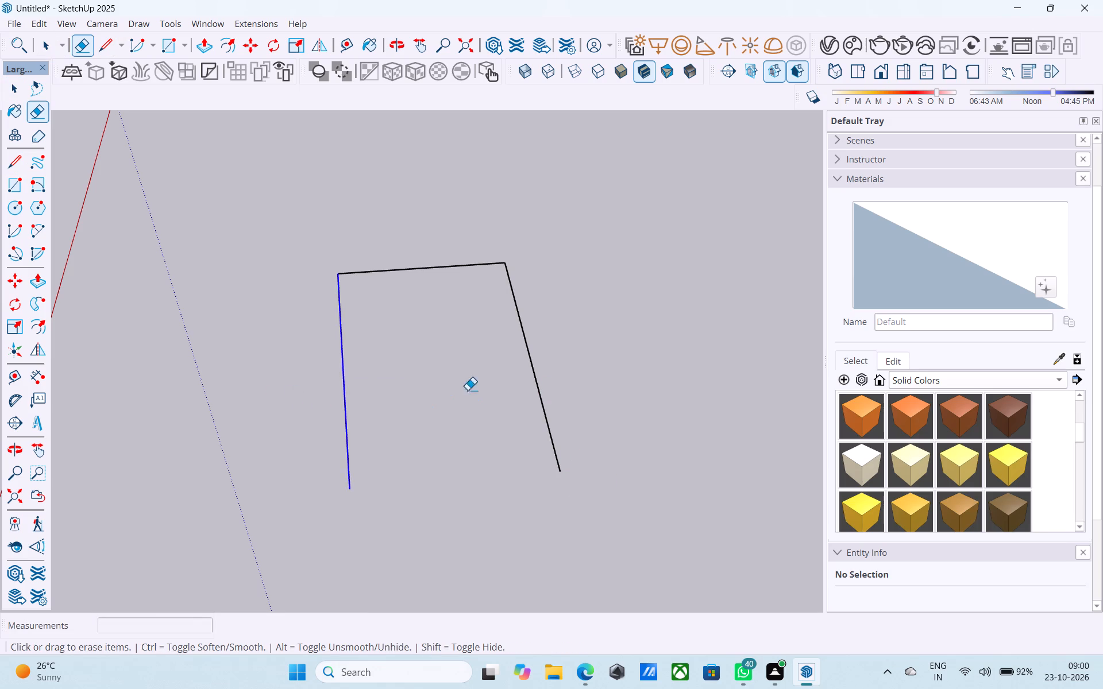
drag(393, 233, 570, 380)
key(space)
Draw a new 30' by 20' rectangle on the ground plane, between the red and green axes.
key(r)
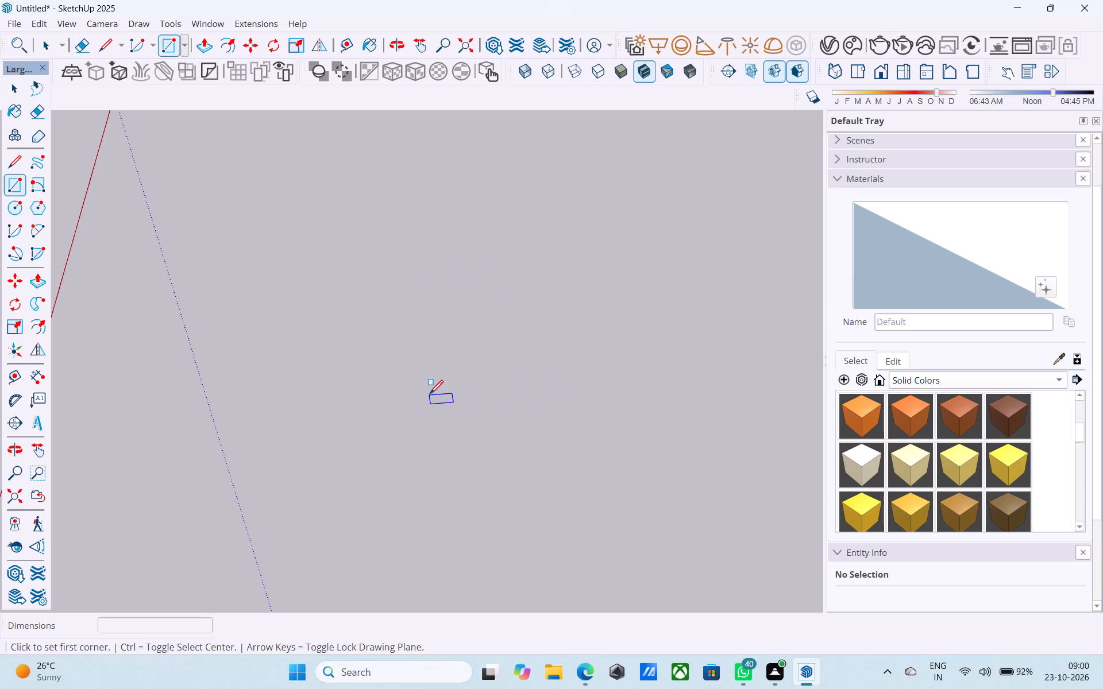
click(430, 395)
scroll(165, 421, down, 5)
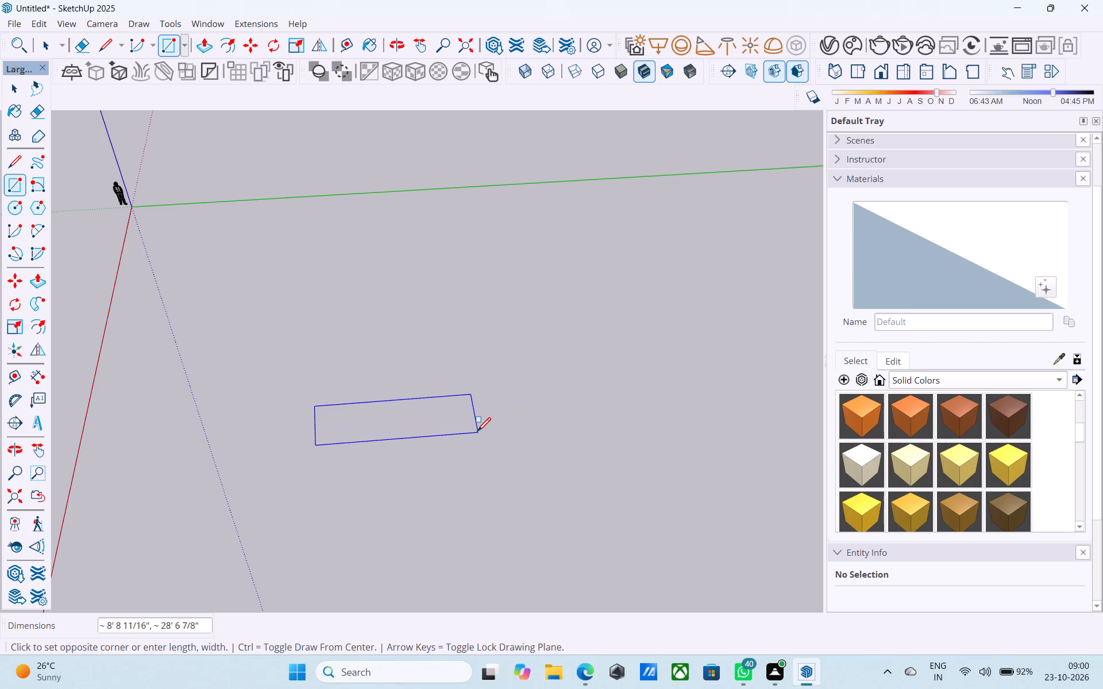
scroll(477, 432, up, 4)
middle_drag(477, 432, 611, 445)
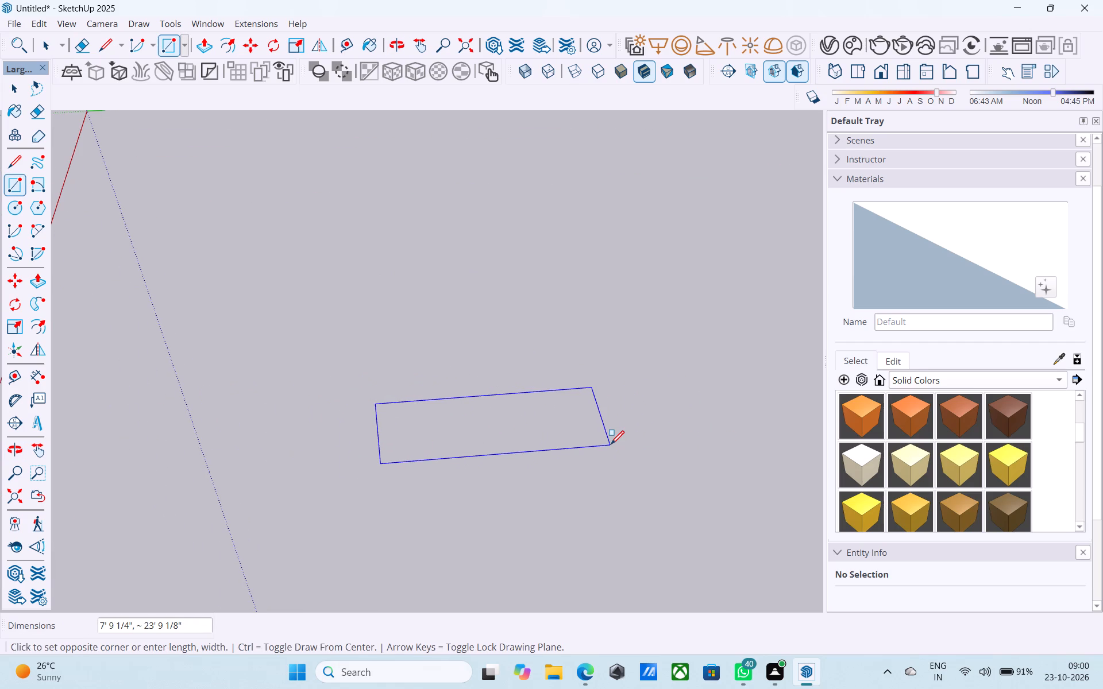
text(30')
text(,20)
key(apostrophe)
key(Return)
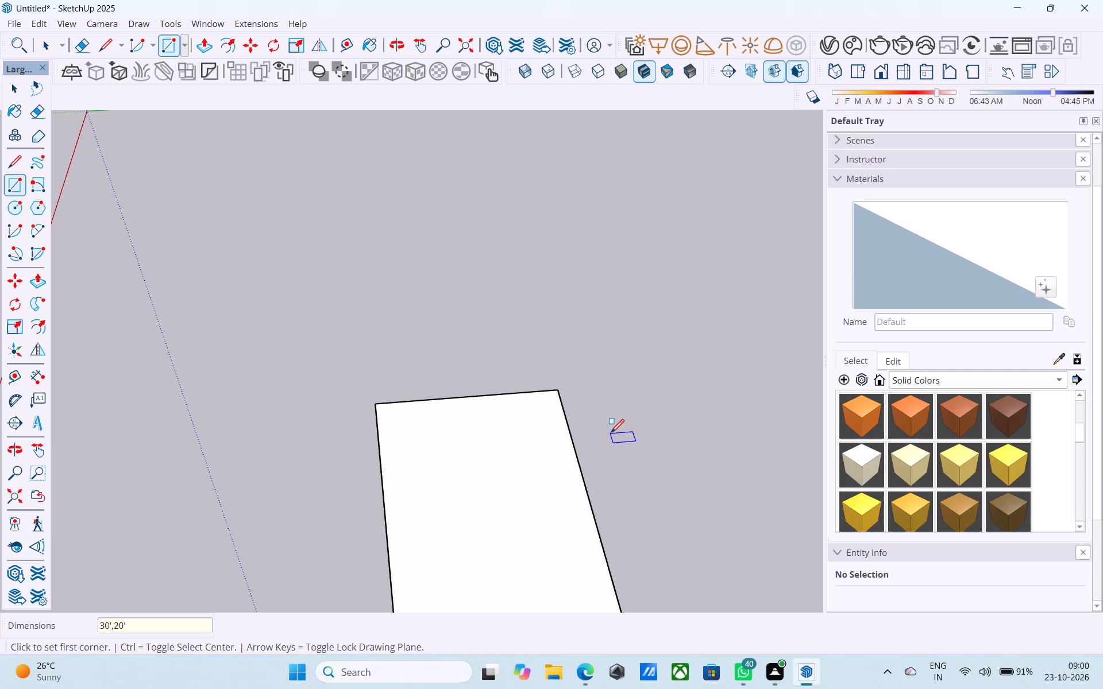
Change the new rectangle's dimensions to 20' by 30' and finish the Rectangle command.
text(20',30')
key(Return)
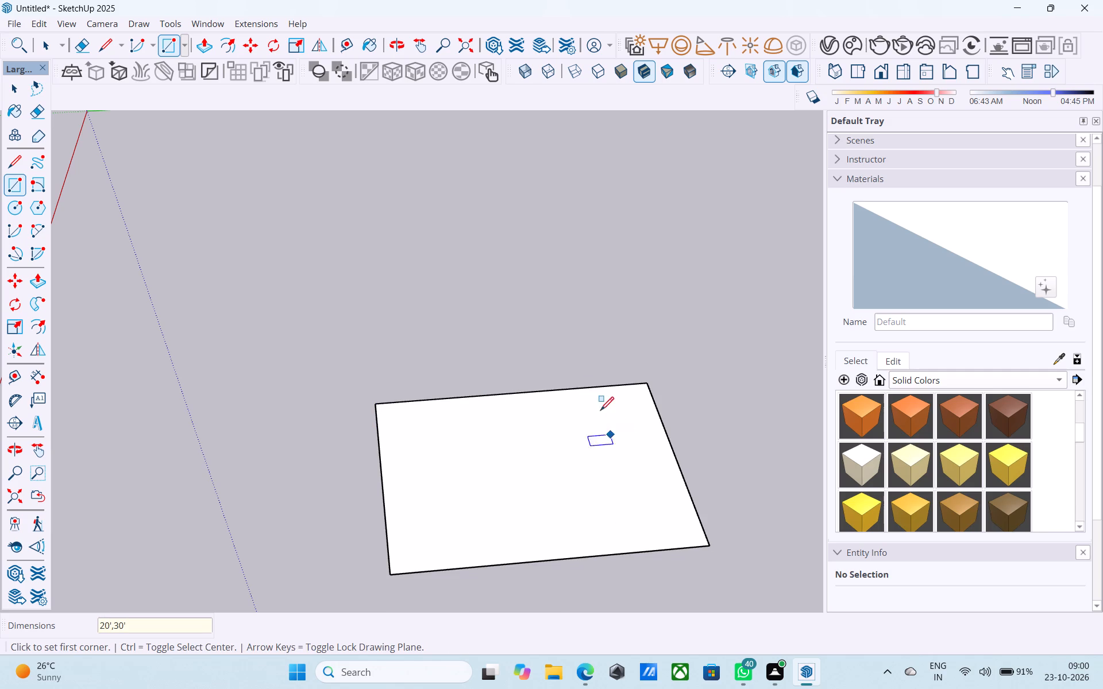
scroll(569, 385, down, 9)
middle_drag(503, 347, 460, 204)
scroll(472, 256, up, 5)
scroll(419, 284, down, 4)
middle_drag(411, 285, 403, 313)
scroll(403, 310, up, 2)
key(space)
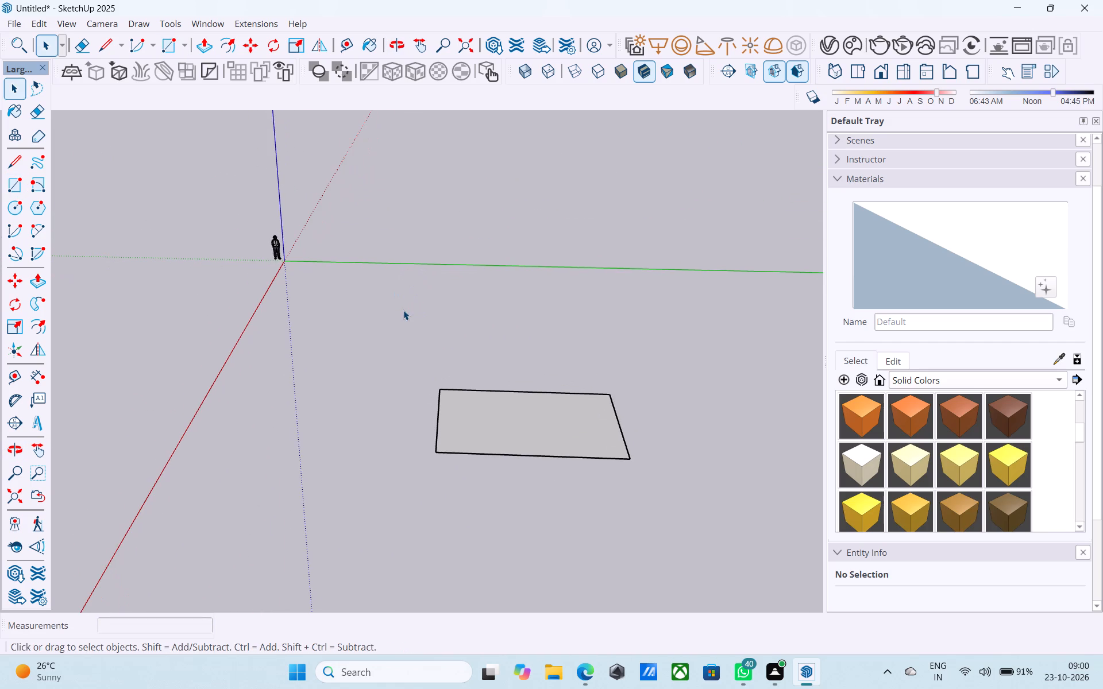
Offset the base rectangle's outline 9" inward to form the wall thickness.
scroll(480, 288, down, 6)
scroll(412, 289, down, 4)
middle_drag(425, 353, 429, 475)
scroll(485, 398, up, 6)
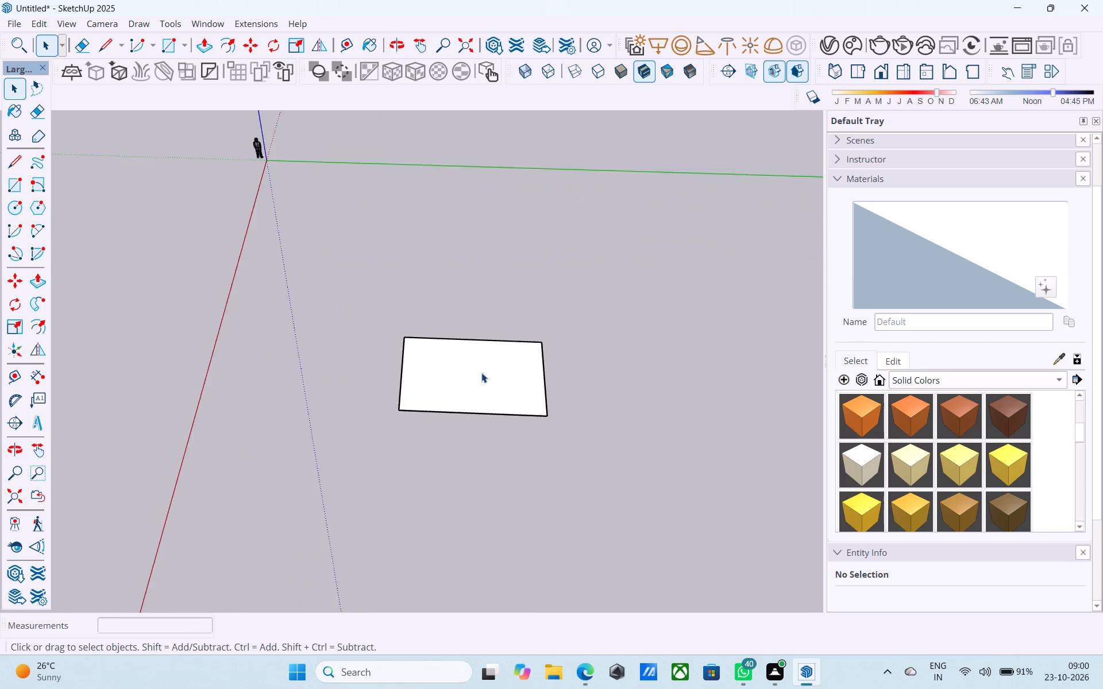
scroll(481, 373, up, 2)
click(480, 373)
key(f)
click(480, 373)
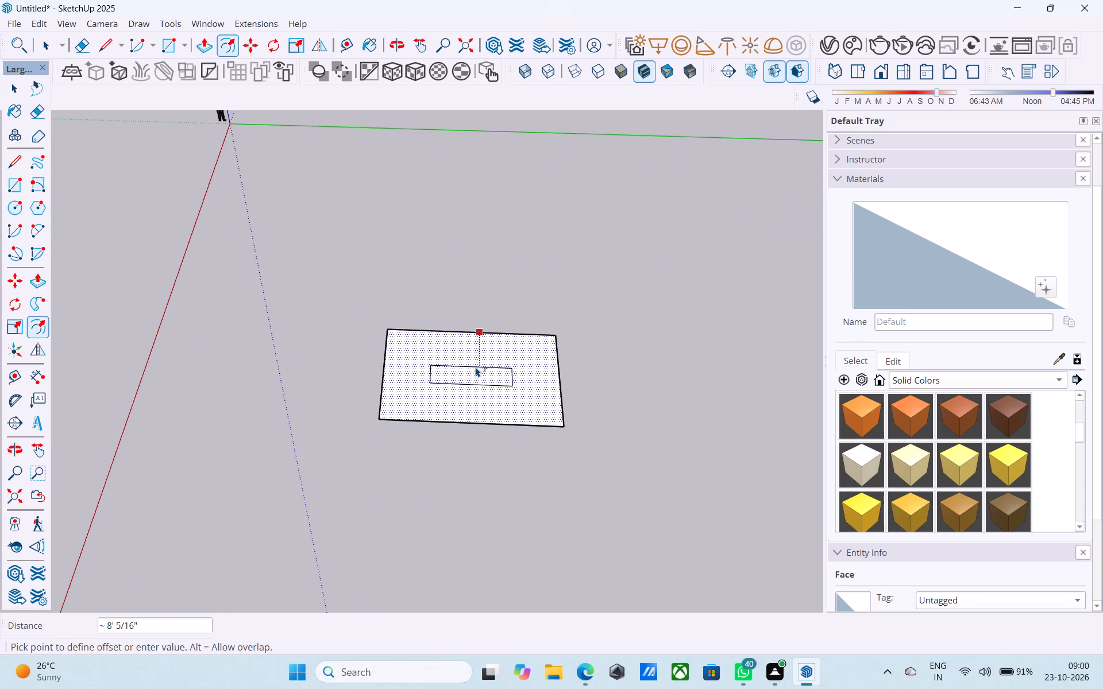
text(9")
key(Return)
key(space)
Select the whole base, including both outlines and faces, and make it a group.
scroll(476, 367, down, 4)
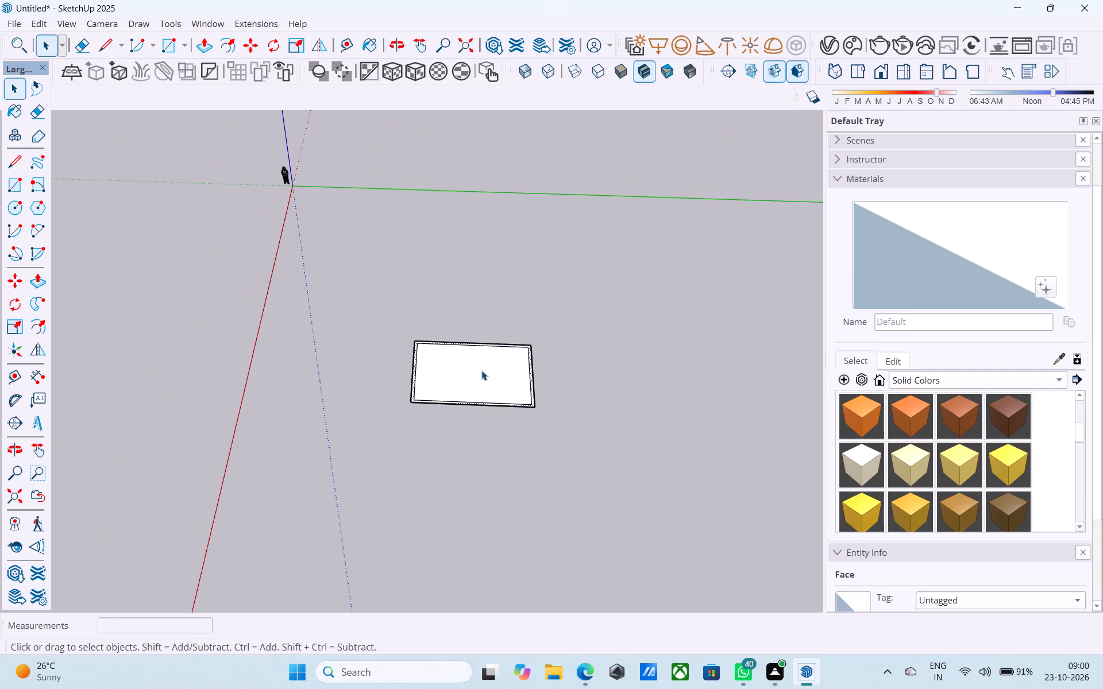
middle_click(491, 330)
middle_drag(472, 344, 464, 217)
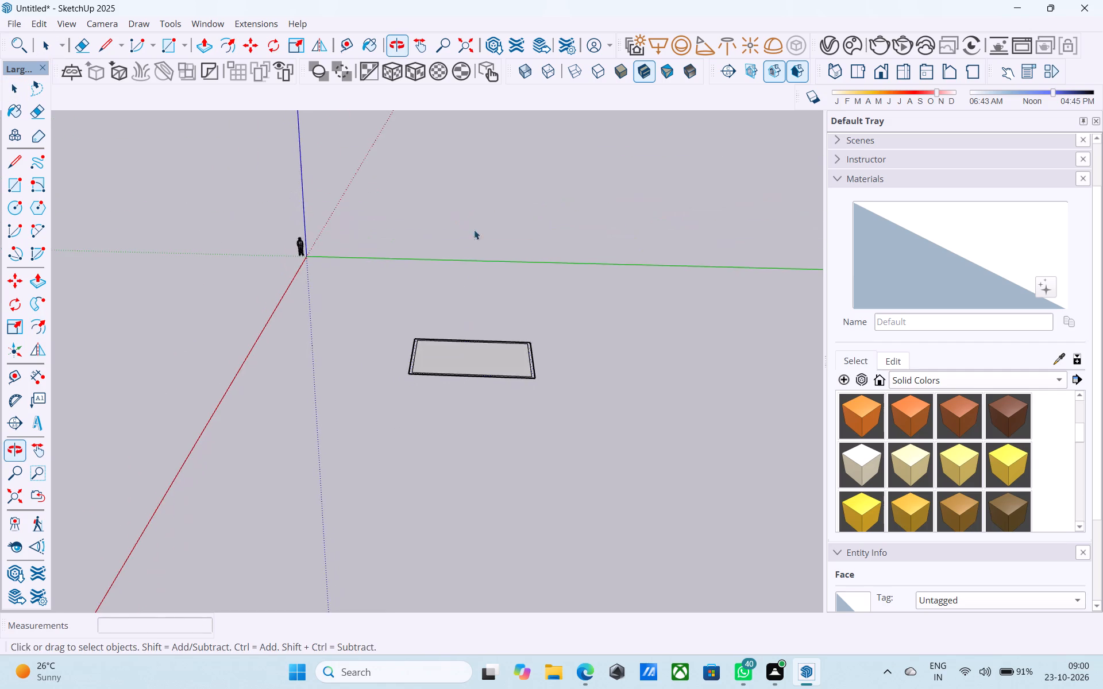
scroll(438, 325, up, 8)
triple_click(438, 366)
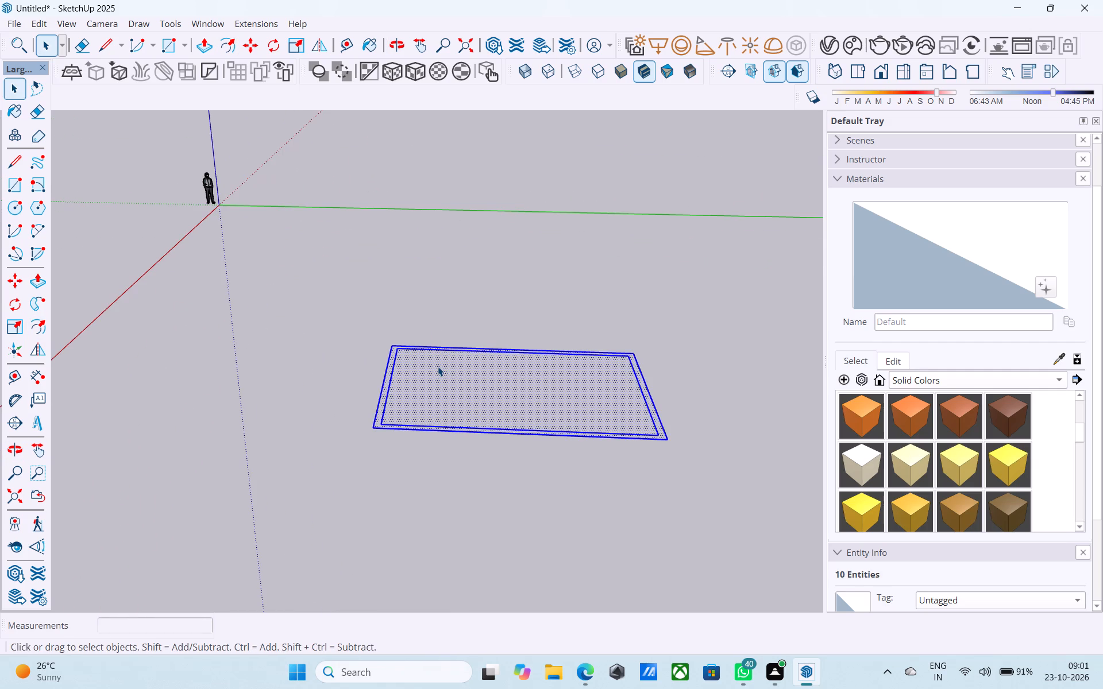
right_click(438, 366)
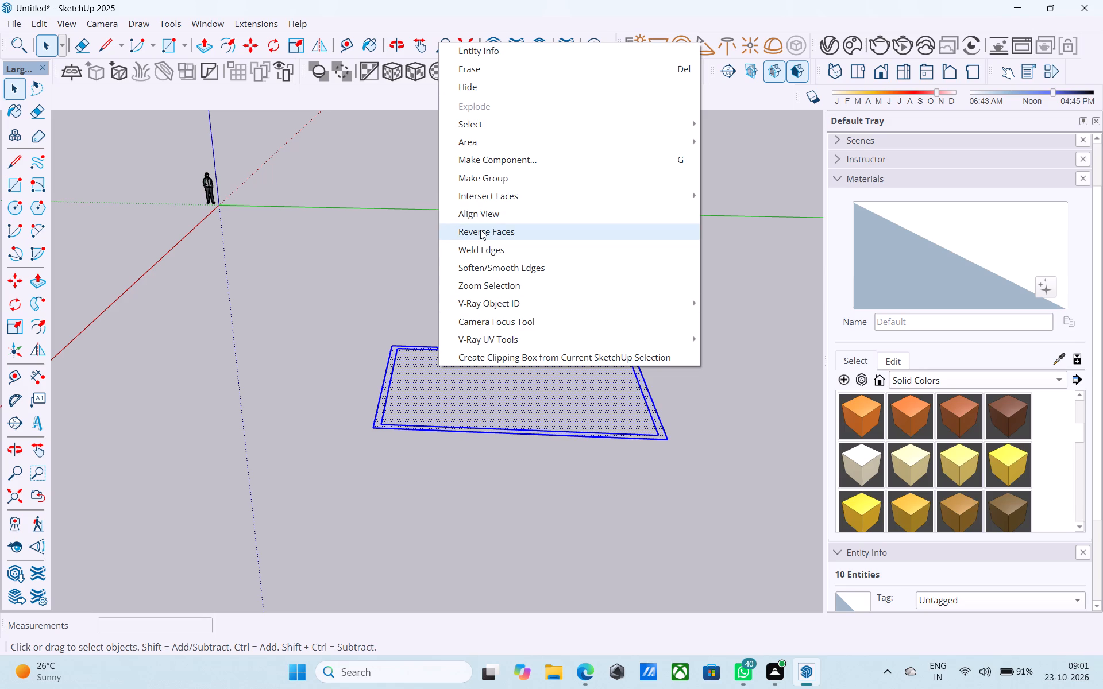
click(489, 179)
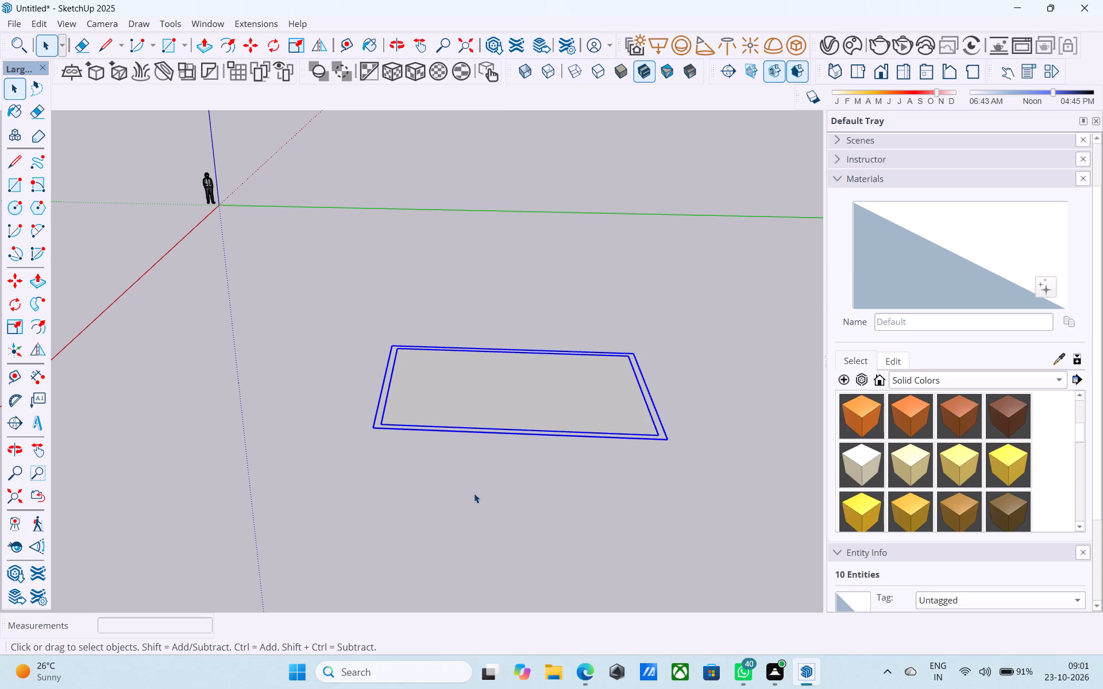
Open the base group for editing, with the narrow border face in close view.
double_click(484, 400)
middle_drag(466, 427, 469, 568)
scroll(410, 509, up, 4)
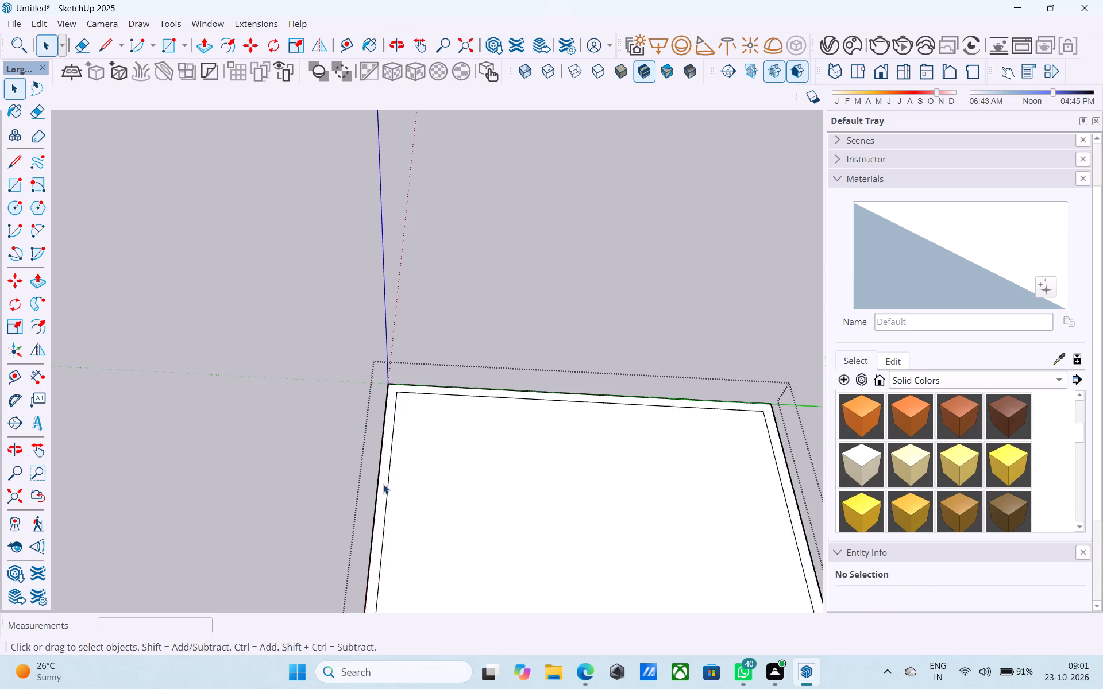
scroll(383, 484, up, 5)
scroll(325, 387, down, 5)
scroll(337, 469, up, 10)
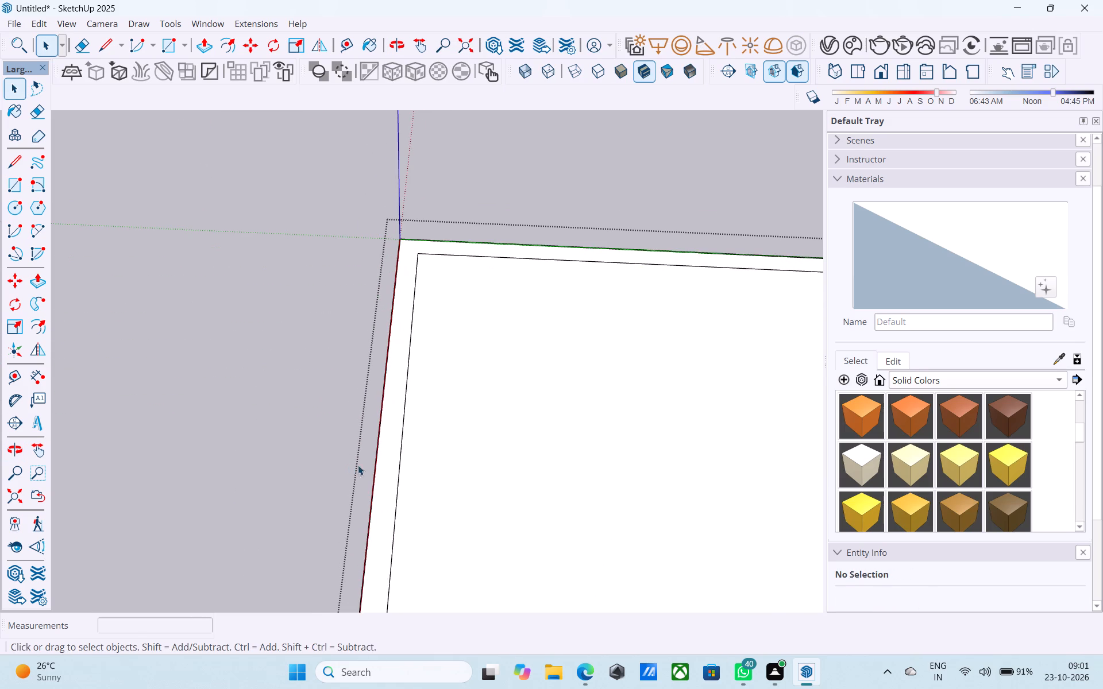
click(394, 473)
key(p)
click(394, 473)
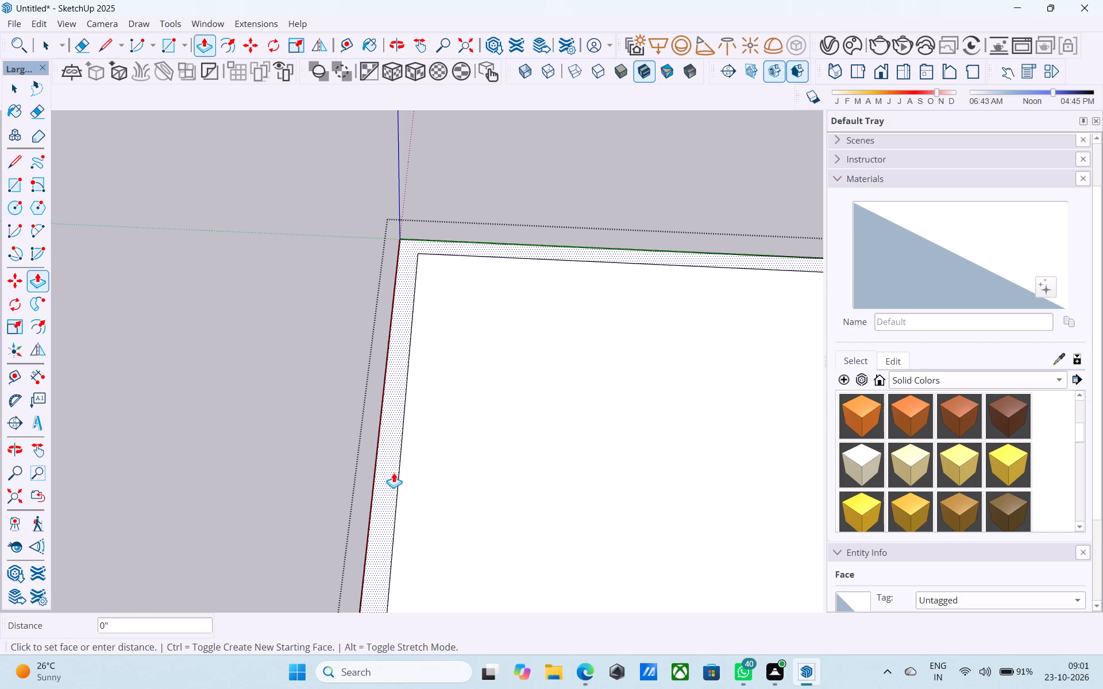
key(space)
Push/Pull the 9" border face up 10' to raise the walls around the floor.
scroll(393, 415, down, 12)
scroll(385, 457, up, 3)
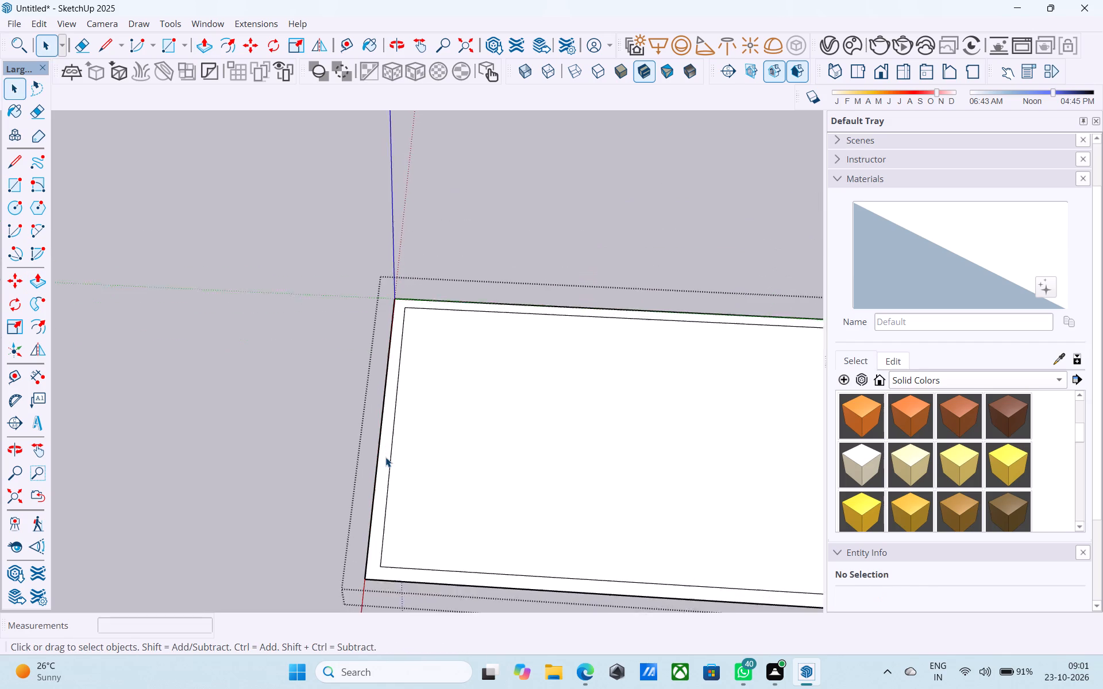
scroll(385, 457, up, 6)
click(385, 457)
key(p)
click(385, 457)
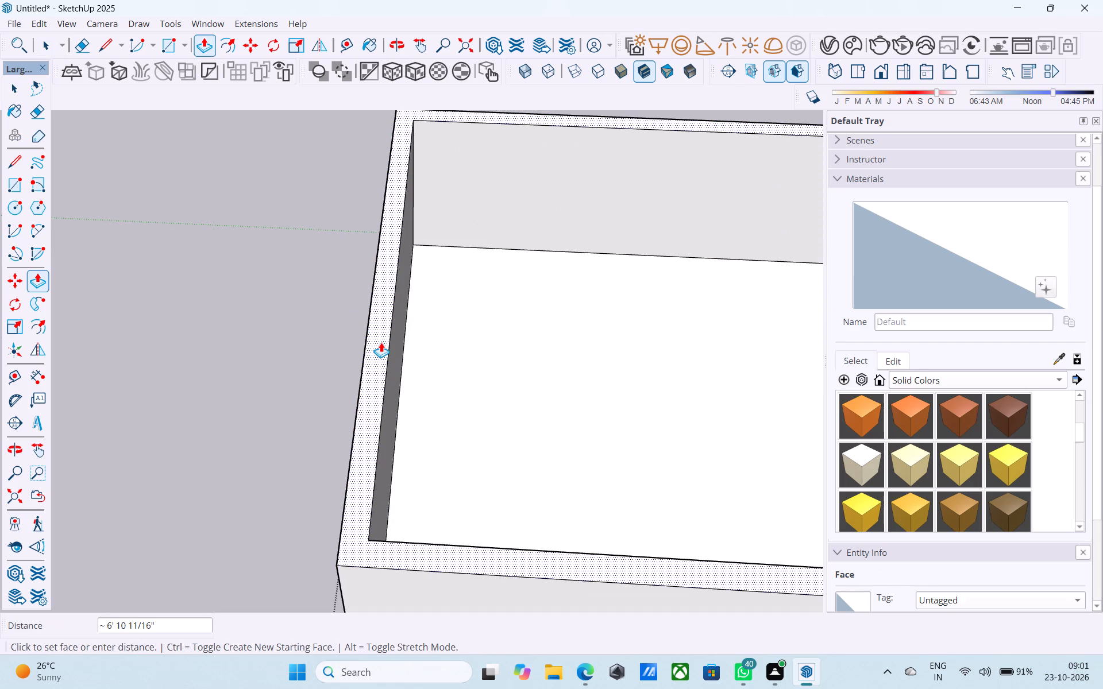
text(10')
key(Return)
key(space)
Offset the outline of the long outer wall face farthest from the green axis 1' inward.
scroll(379, 343, down, 6)
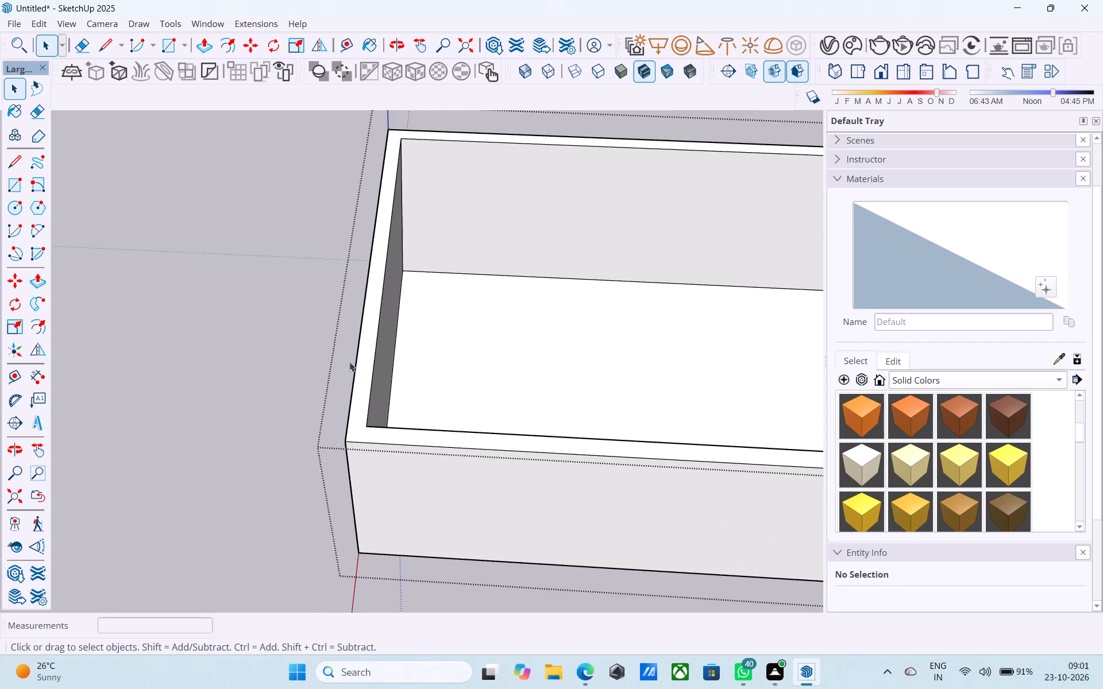
scroll(349, 362, down, 7)
middle_drag(353, 370, 382, 292)
scroll(431, 401, up, 6)
middle_drag(425, 398, 398, 354)
scroll(397, 354, up, 1)
click(419, 371)
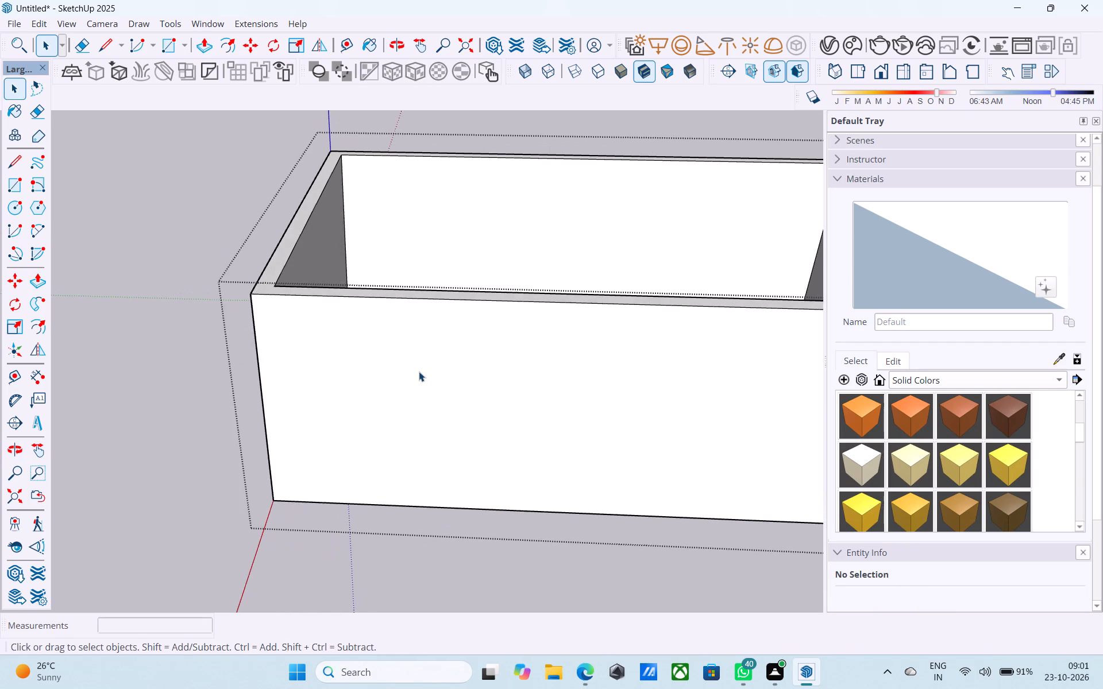
scroll(419, 371, down, 4)
scroll(419, 371, up, 1)
scroll(419, 371, down, 1)
key(f)
click(419, 371)
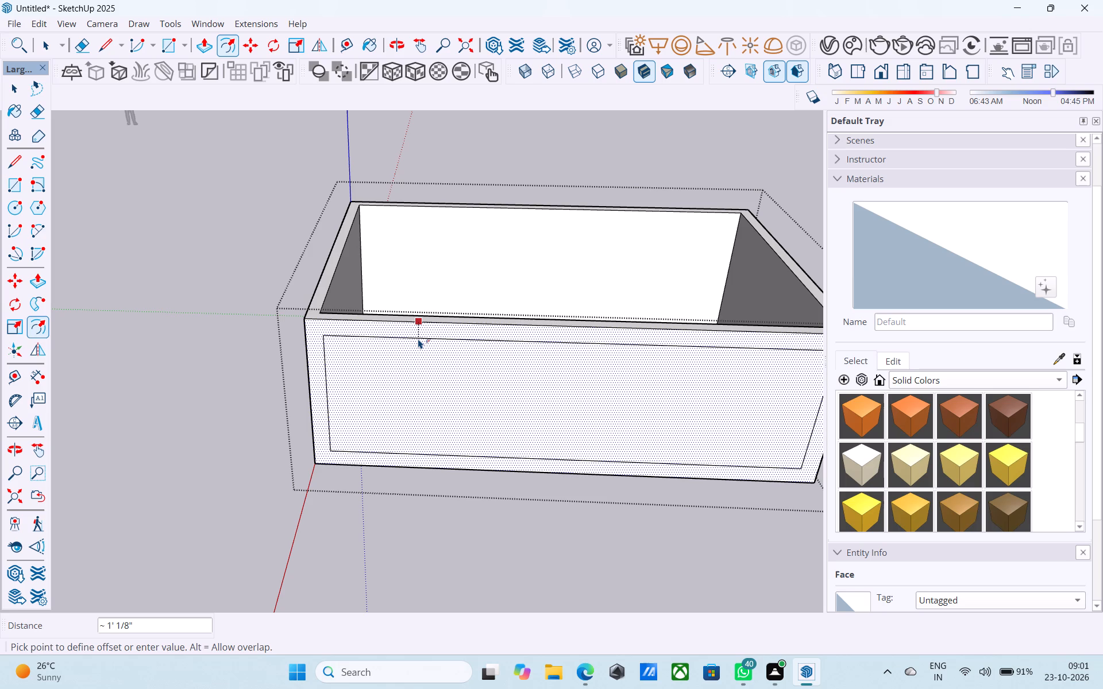
text(1')
key(Return)
key(space)
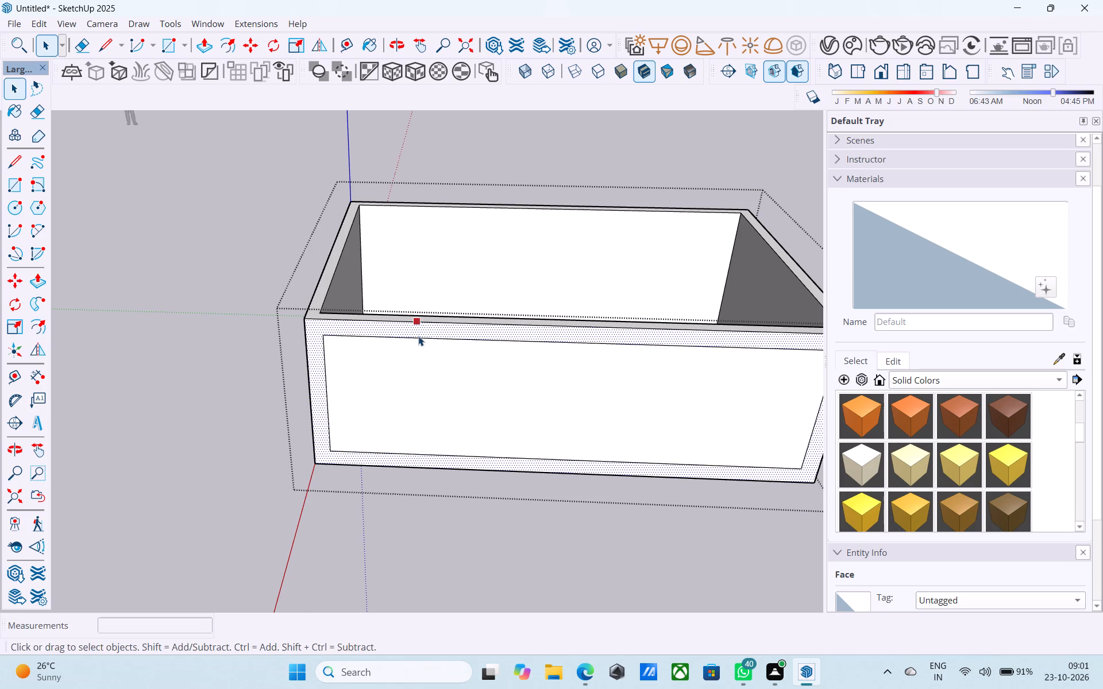
Offset the outline of the short outer wall face along the red axis 1' inward.
scroll(418, 336, down, 8)
middle_drag(430, 343, 764, 395)
scroll(203, 172, down, 5)
scroll(516, 186, up, 6)
middle_drag(461, 257, 621, 222)
scroll(473, 346, up, 5)
click(442, 331)
key(f)
click(441, 330)
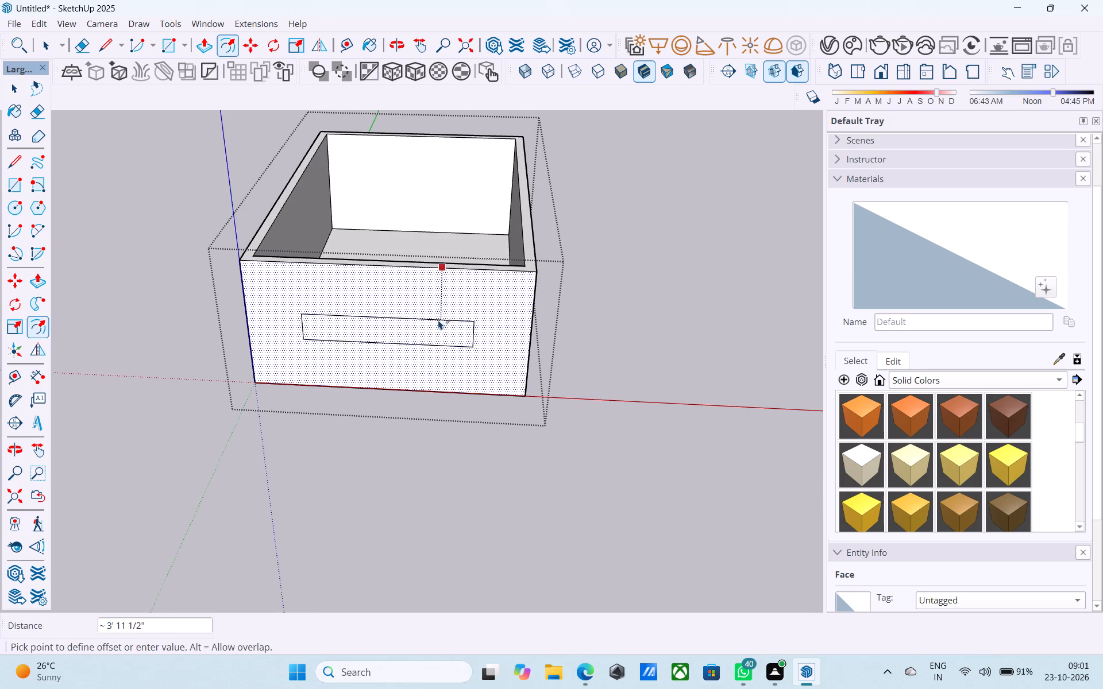
text(1')
key(Return)
key(space)
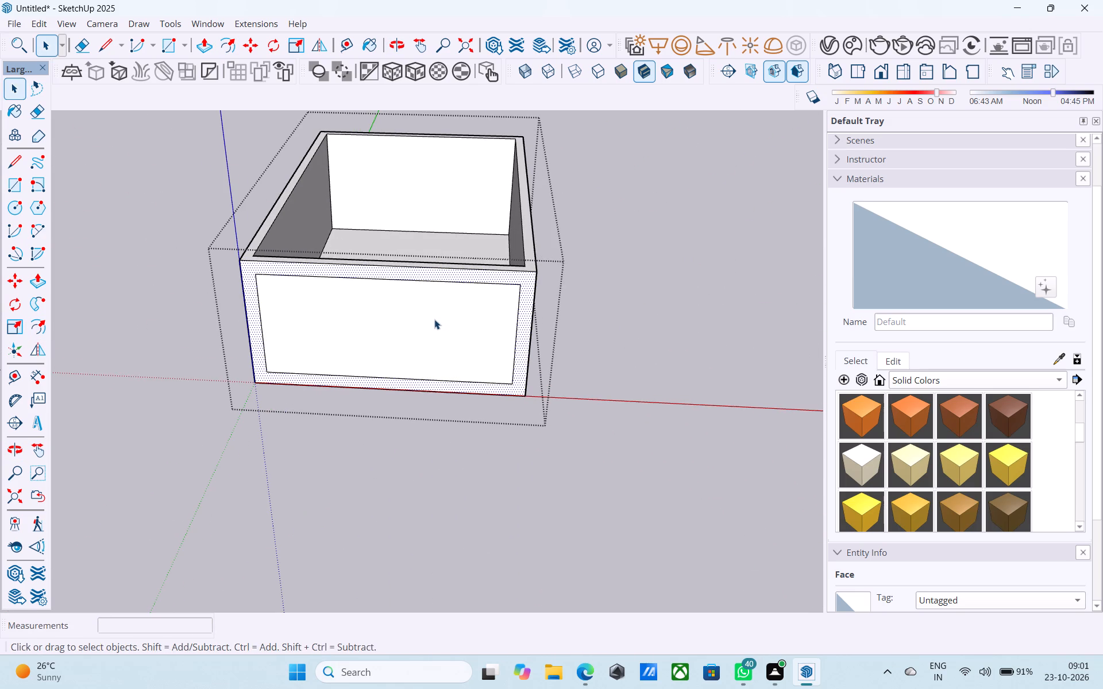
Offset the outline of the long outer wall face along the green axis 1' inward.
scroll(410, 360, down, 6)
middle_drag(410, 360, 835, 320)
scroll(386, 354, up, 5)
click(382, 335)
scroll(382, 335, up, 3)
key(f)
click(382, 335)
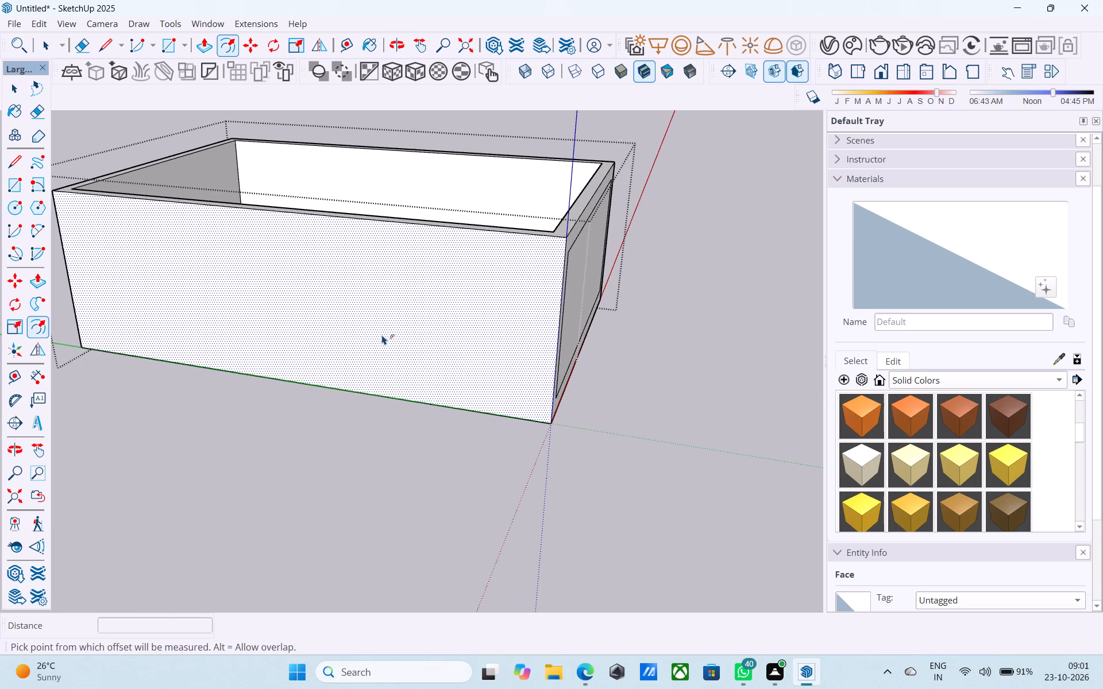
text(1')
key(Return)
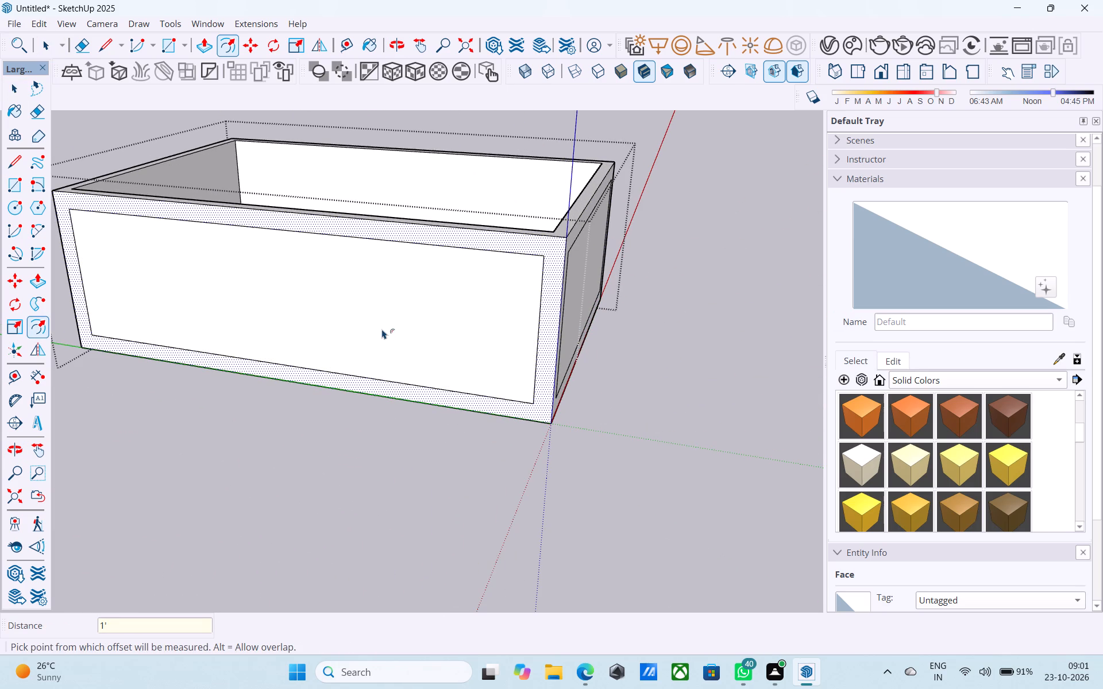
key(space)
Offset the outline of the short outer wall face opposite the red axis 1' inward.
scroll(394, 306, down, 6)
middle_drag(391, 316, 776, 280)
middle_drag(426, 343, 657, 327)
click(385, 319)
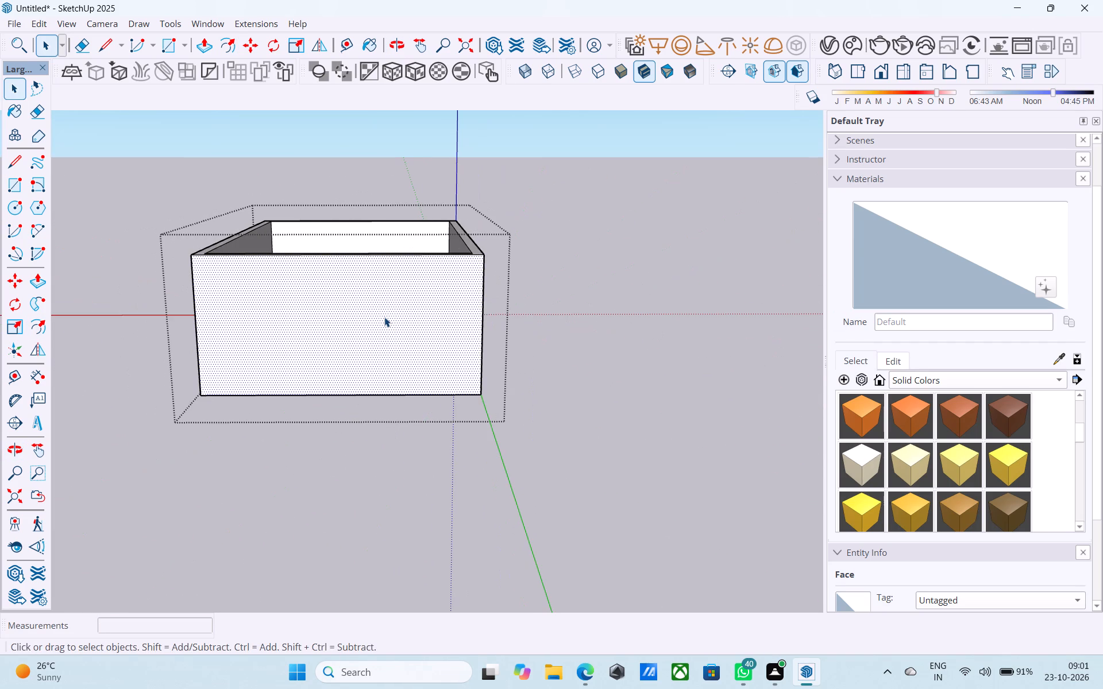
key(f)
click(384, 317)
text(1')
key(Return)
key(space)
Push/Pull the inset panel of the long wall farthest from the green axis inward 9" to cut an opening.
scroll(381, 313, up, 2)
scroll(381, 313, down, 2)
scroll(381, 313, up, 1)
scroll(381, 313, down, 9)
middle_drag(373, 328, 570, 331)
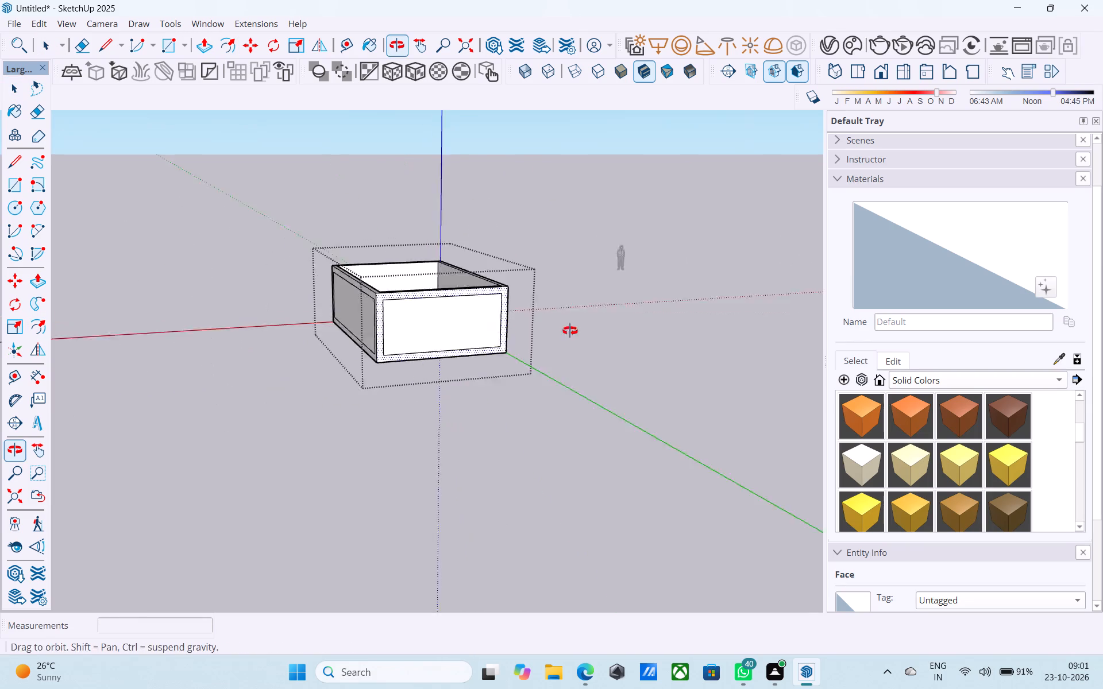
middle_drag(570, 331, 596, 331)
middle_drag(438, 331, 606, 331)
scroll(362, 298, down, 6)
middle_drag(530, 312, 766, 287)
scroll(670, 198, up, 13)
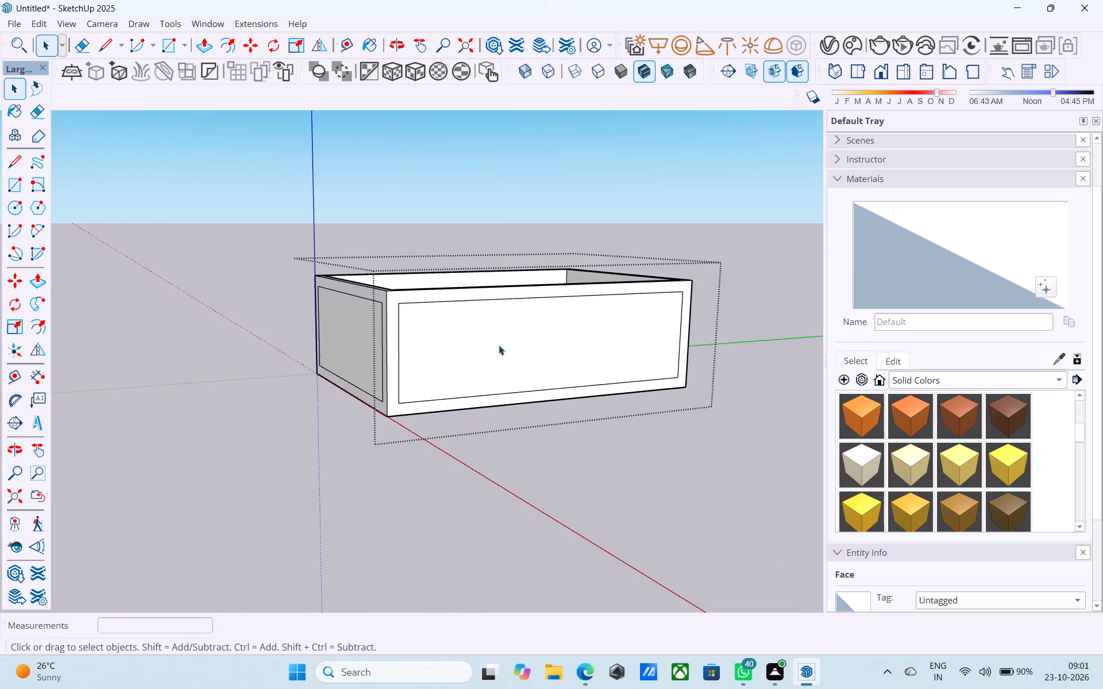
middle_drag(496, 346, 387, 400)
scroll(449, 381, up, 3)
click(449, 381)
key(p)
click(449, 381)
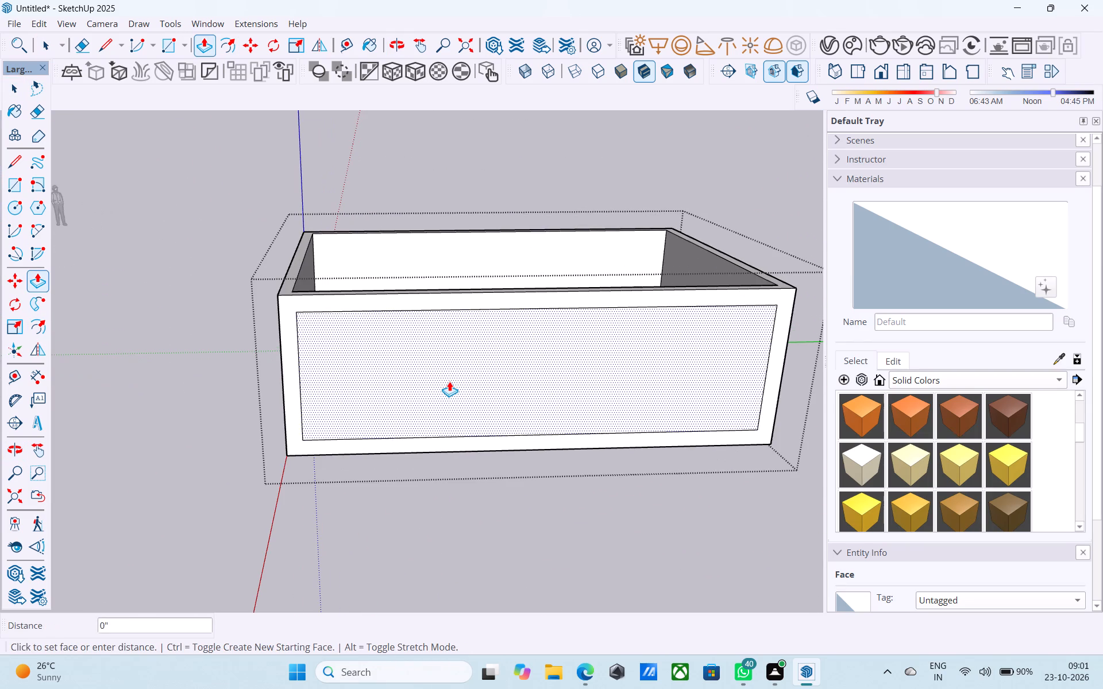
click(448, 348)
Repeat the 9" Push/Pull on the inset panel of the short wall along the red axis.
middle_drag(466, 347, 706, 342)
scroll(397, 365, down, 1)
scroll(387, 373, up, 1)
scroll(373, 382, down, 4)
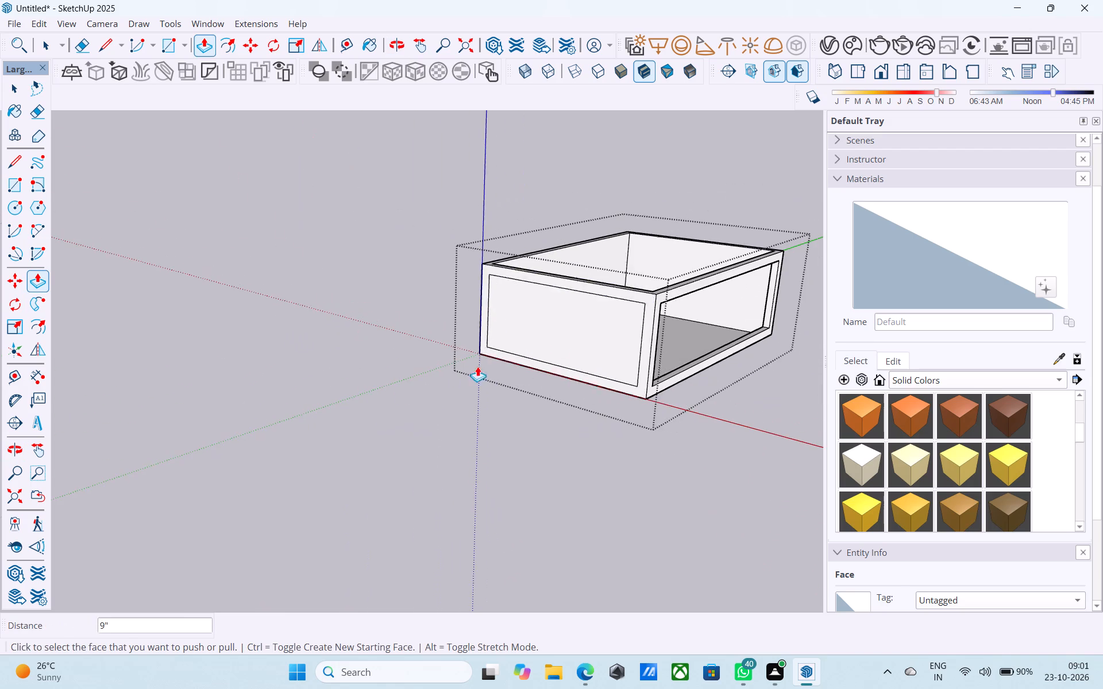
scroll(631, 299, up, 5)
double_click(607, 305)
Repeat the Push/Pull on the inset panels of the long wall along the green axis and the remaining short wall.
scroll(434, 349, down, 6)
middle_drag(400, 377, 753, 405)
middle_drag(753, 287, 790, 229)
scroll(525, 215, up, 9)
scroll(432, 227, down, 1)
middle_drag(448, 237, 678, 248)
scroll(677, 248, up, 1)
scroll(481, 222, down, 5)
middle_drag(467, 231, 806, 226)
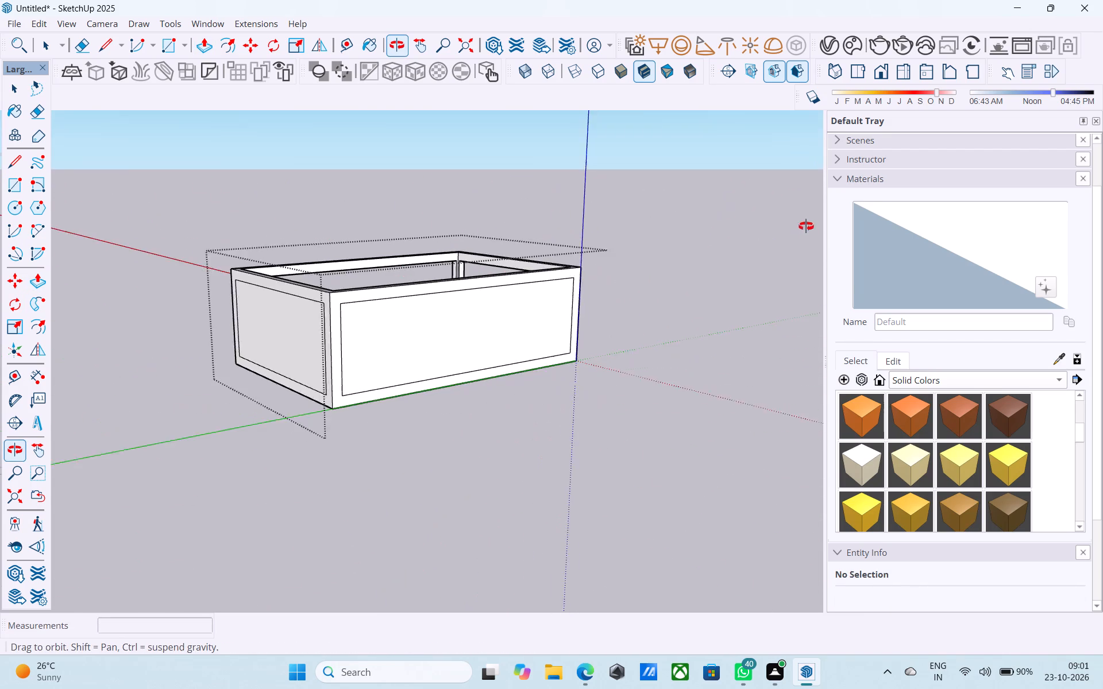
middle_drag(806, 226, 808, 227)
scroll(355, 366, up, 4)
double_click(373, 352)
double_click(273, 335)
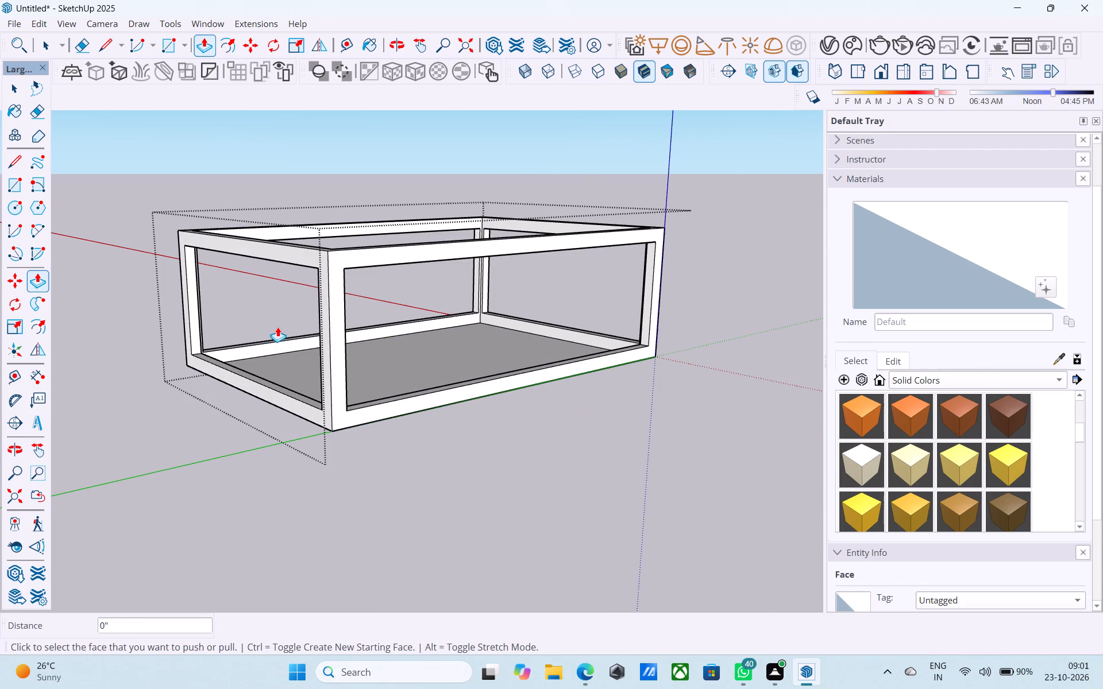
scroll(277, 327, down, 6)
key(space)
Reverse the floor face from its underside and leave the group.
middle_drag(277, 327, 615, 251)
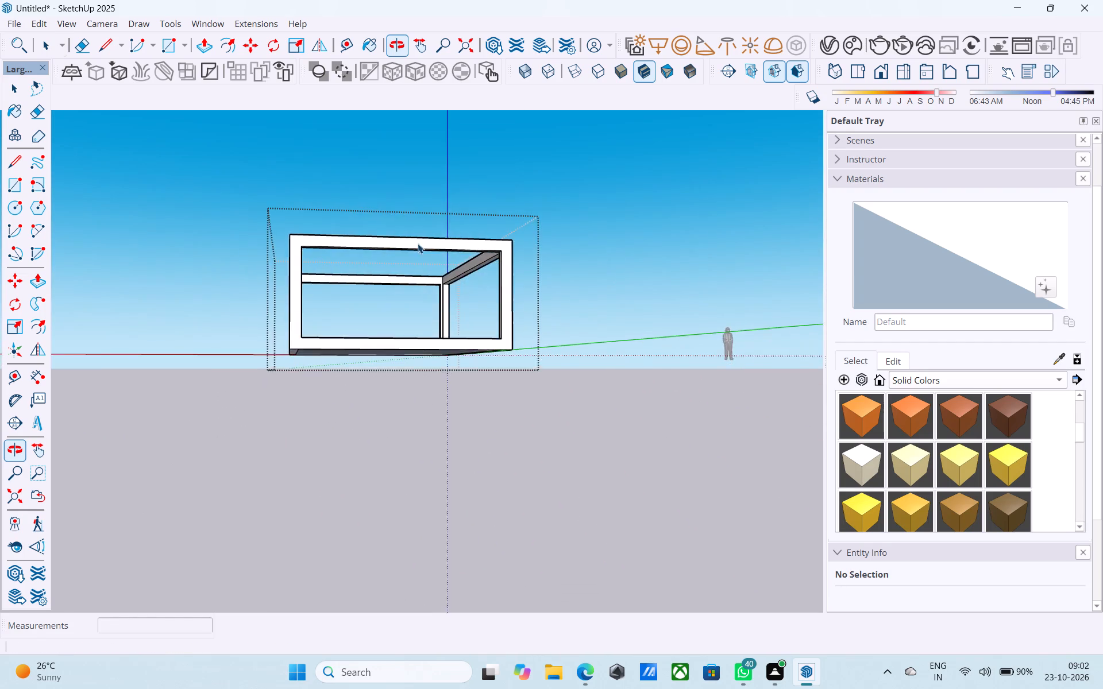
scroll(376, 234, up, 6)
middle_drag(361, 241, 546, 111)
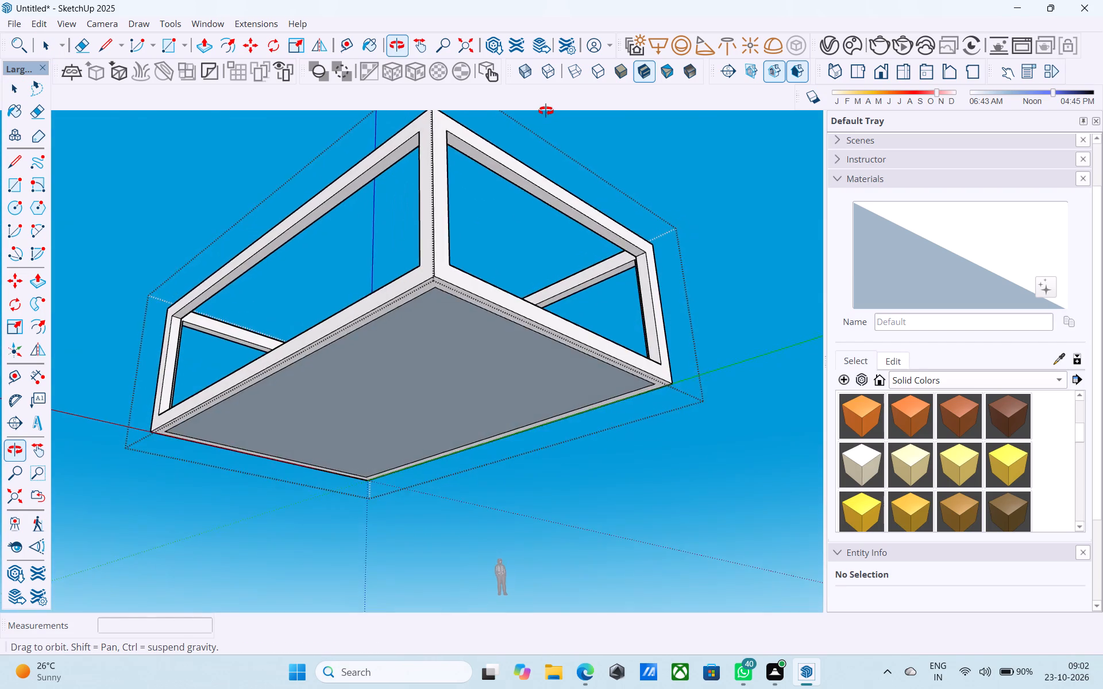
middle_drag(546, 111, 402, 144)
click(318, 382)
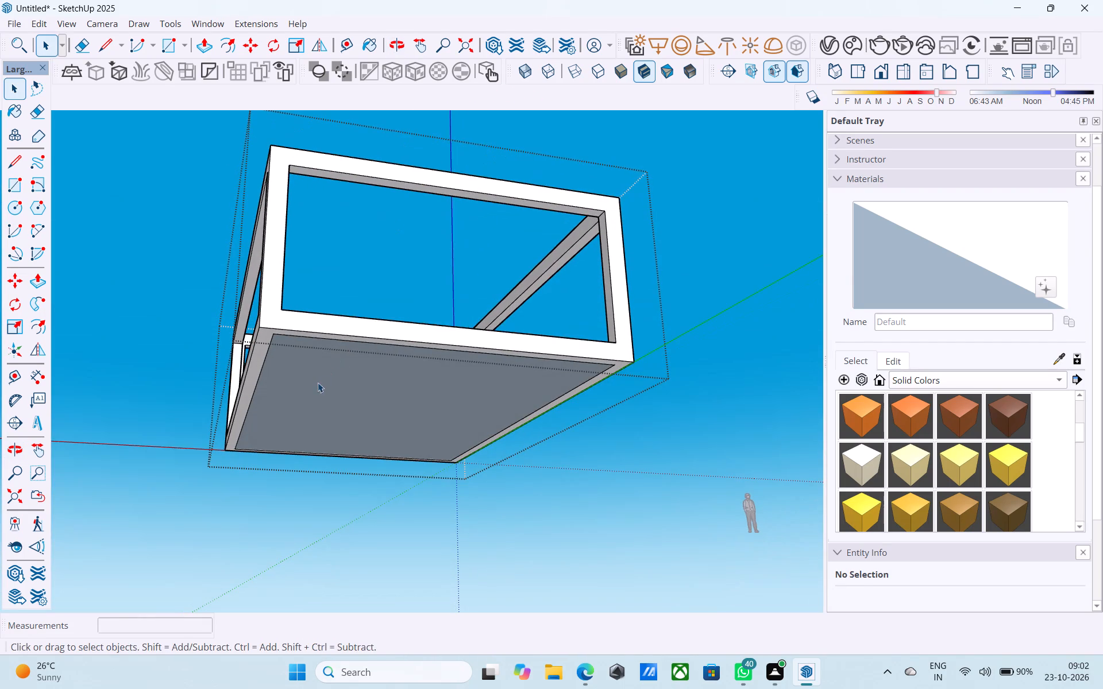
right_click(318, 382)
click(391, 226)
scroll(394, 162, down, 4)
scroll(394, 162, up, 1)
scroll(394, 162, down, 1)
middle_drag(383, 184, 381, 235)
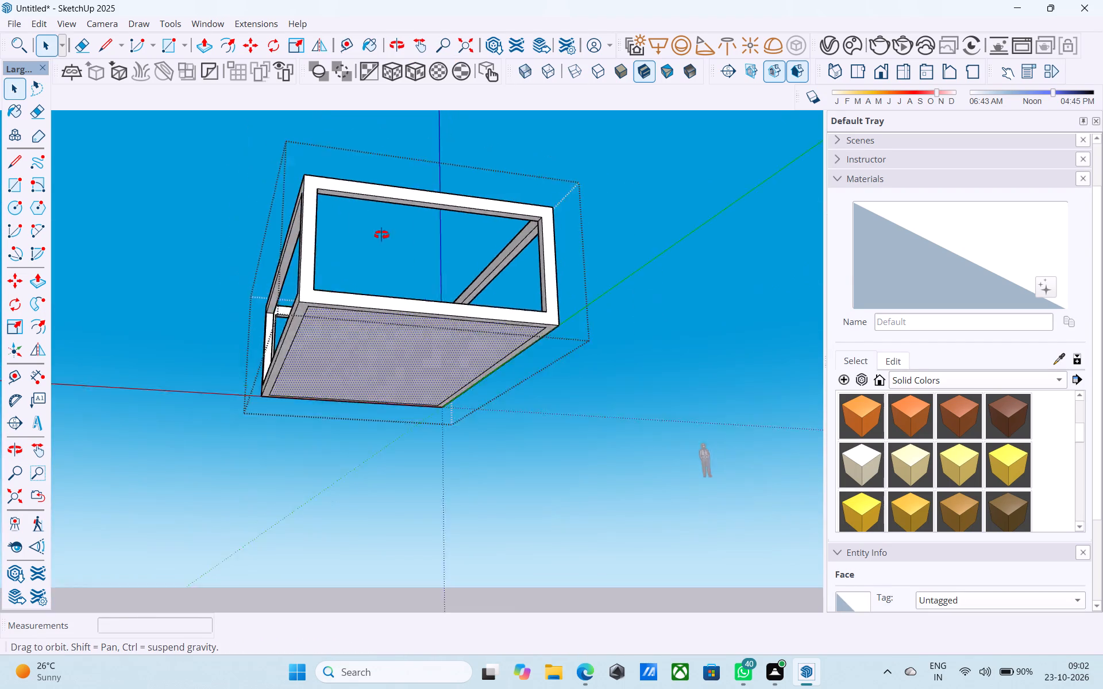
middle_drag(381, 235, 365, 363)
click(378, 274)
scroll(377, 227, down, 4)
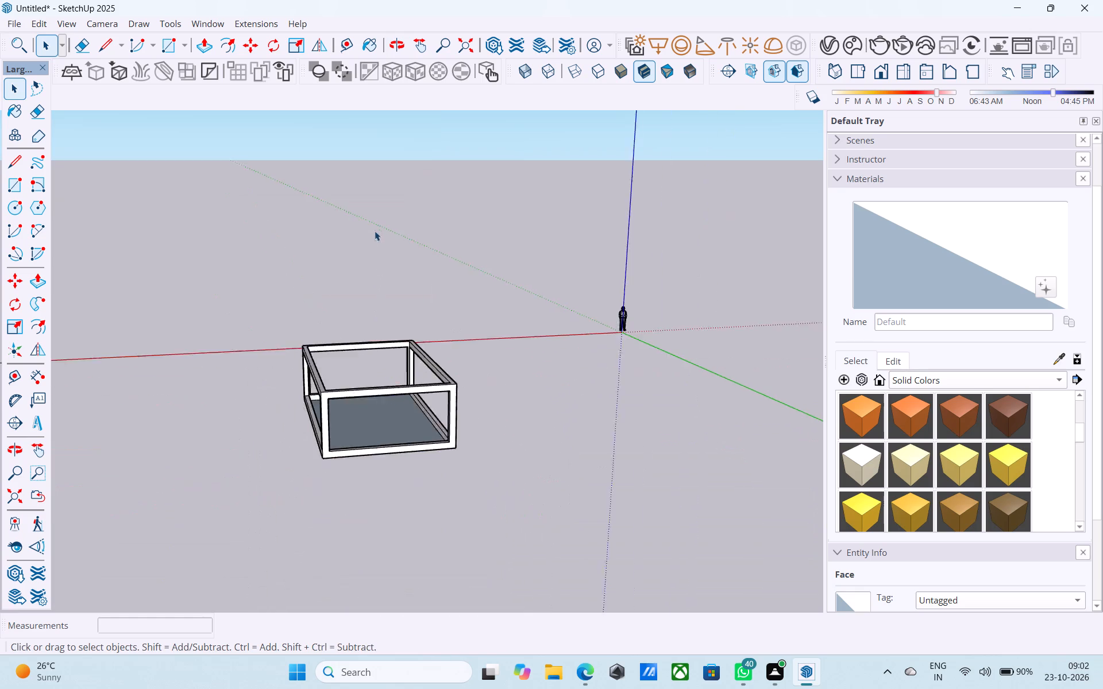
Draw an 18' 3" by 28' 3" rectangle across the inside of the frame, level with the tops of the lower wall strips.
scroll(375, 231, down, 2)
middle_drag(371, 305, 341, 518)
scroll(340, 517, up, 7)
middle_drag(340, 506, 340, 285)
scroll(340, 285, up, 5)
scroll(356, 316, down, 7)
middle_drag(372, 416, 315, 403)
scroll(308, 384, up, 11)
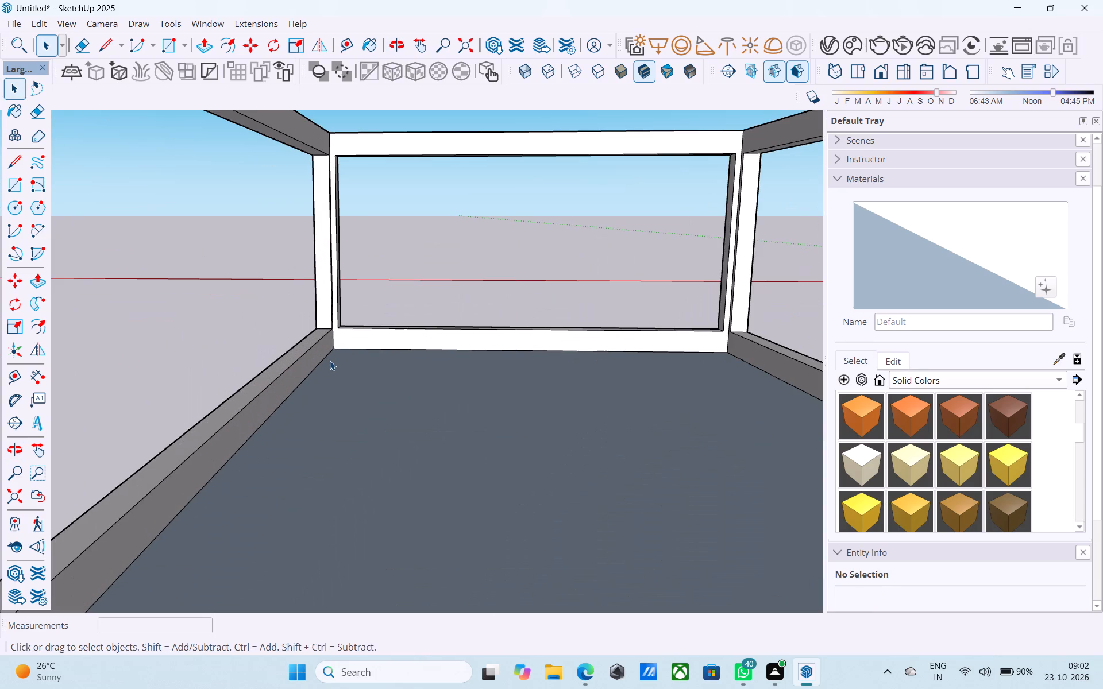
scroll(330, 361, down, 1)
middle_click(335, 342)
scroll(331, 337, up, 1)
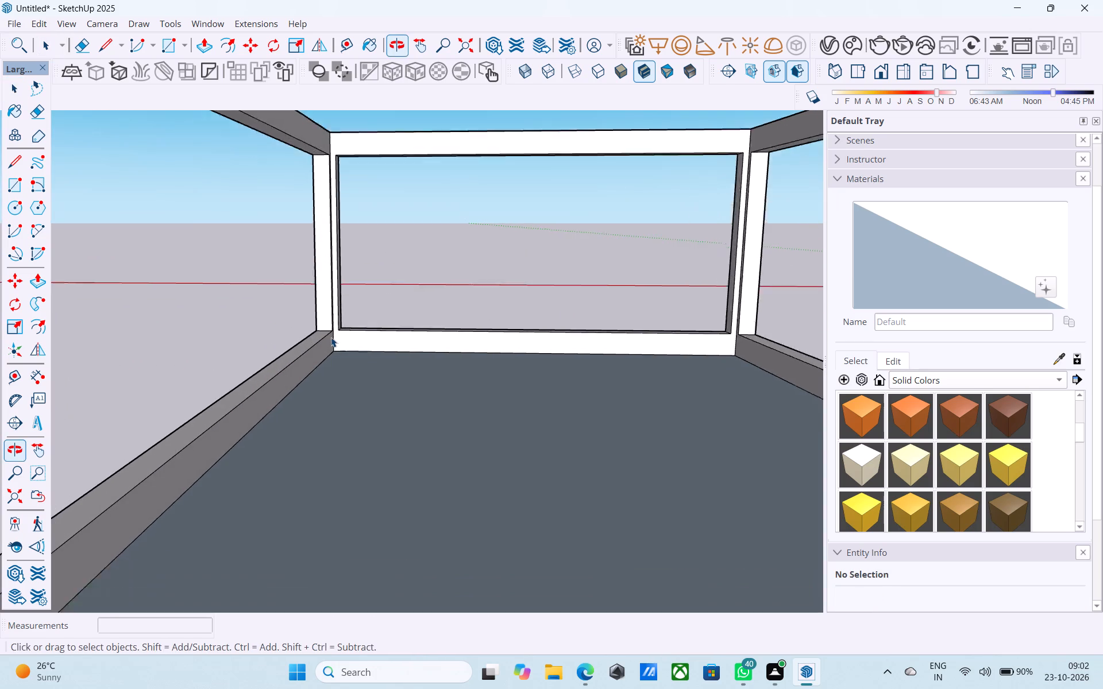
scroll(331, 337, up, 4)
key(r)
click(333, 327)
scroll(335, 318, down, 5)
scroll(335, 318, up, 1)
scroll(335, 318, down, 2)
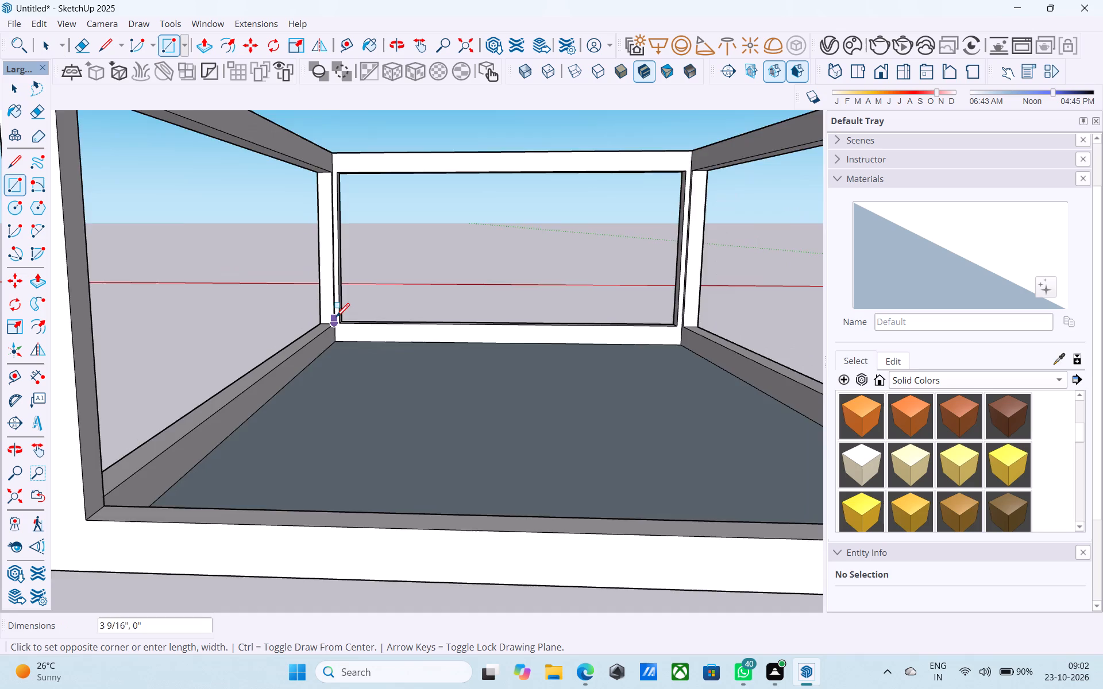
scroll(336, 318, down, 2)
scroll(337, 319, up, 1)
scroll(338, 319, down, 2)
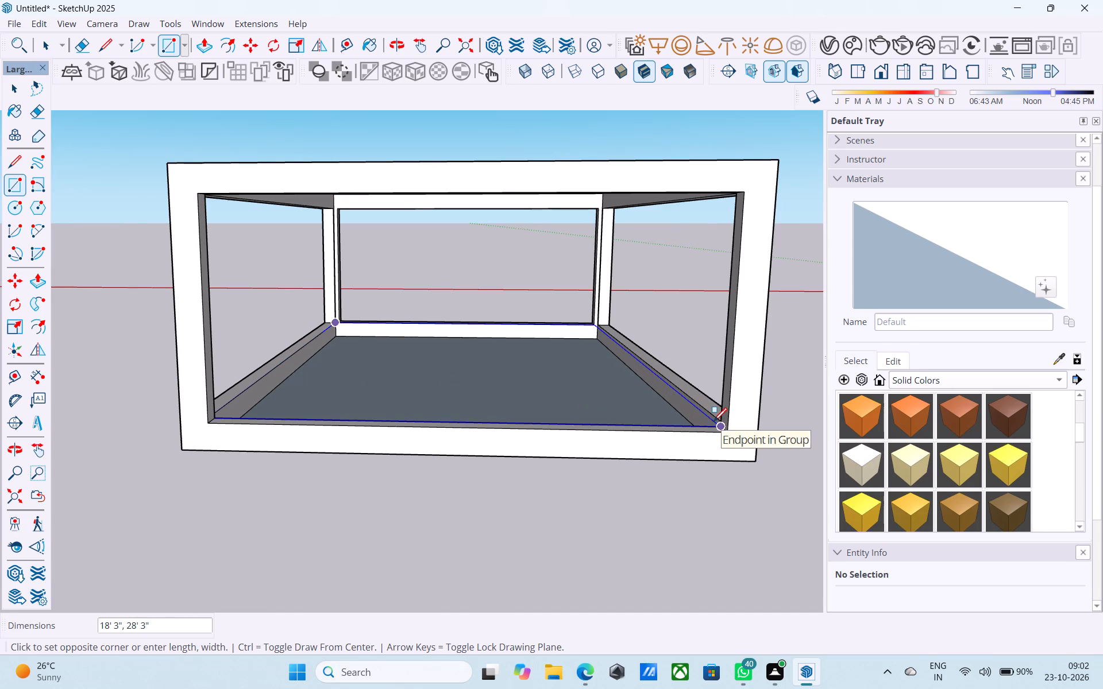
click(714, 425)
Draw a 3" line from the rectangle's corner to the frame at one end of the gap along the long side.
middle_drag(668, 407, 623, 435)
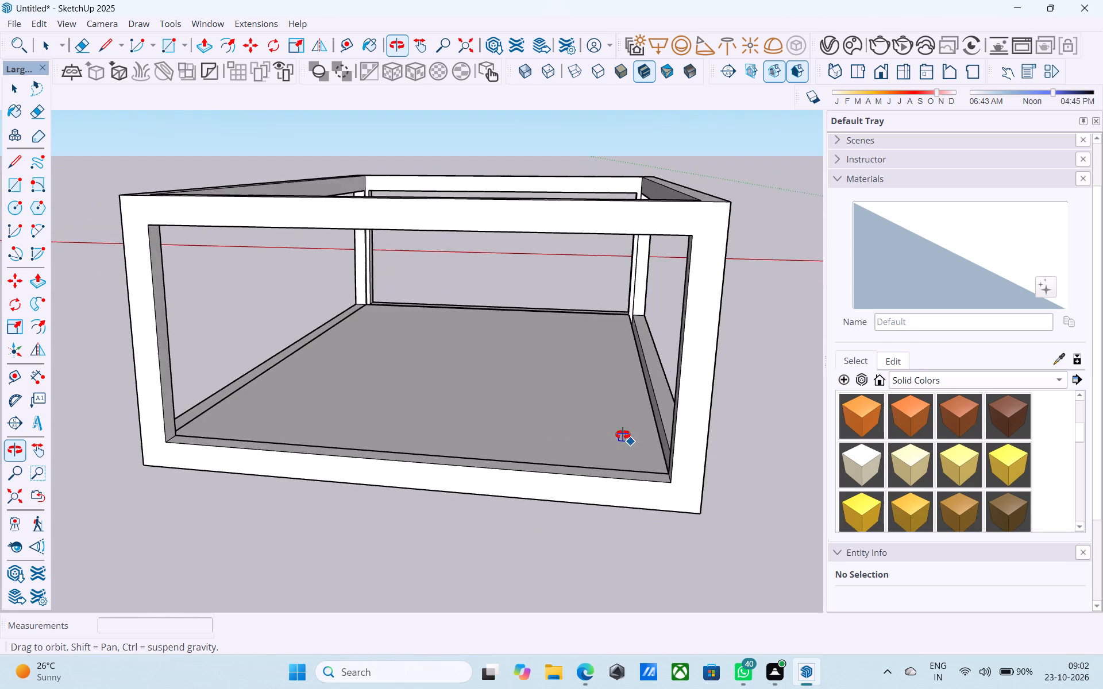
middle_drag(623, 435, 623, 431)
scroll(623, 431, up, 3)
middle_drag(620, 312, 220, 417)
scroll(435, 397, down, 5)
scroll(598, 440, up, 6)
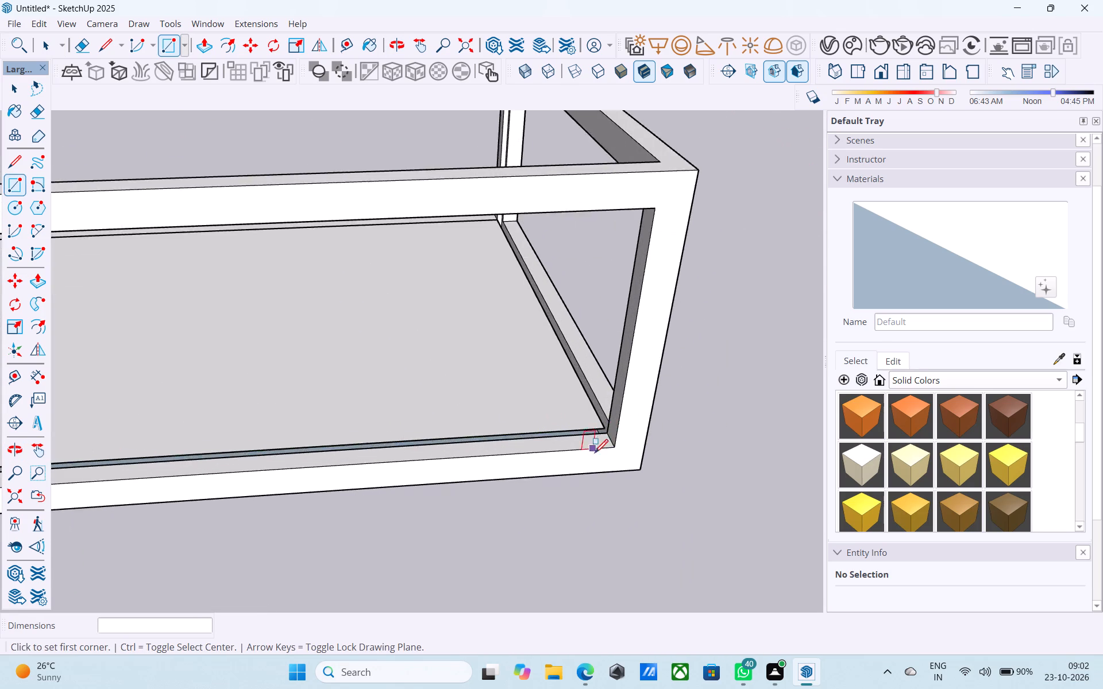
scroll(595, 454, up, 14)
scroll(613, 419, down, 1)
scroll(613, 419, up, 15)
middle_drag(615, 414, 658, 393)
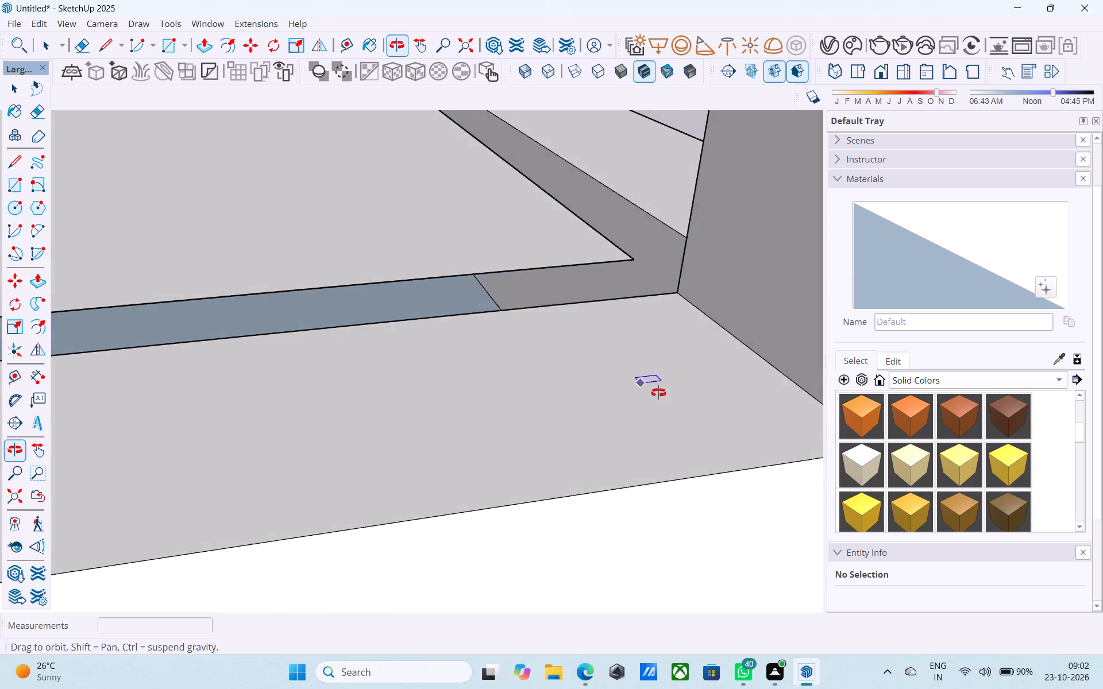
middle_drag(658, 393, 596, 435)
scroll(618, 424, up, 1)
middle_drag(622, 423, 659, 537)
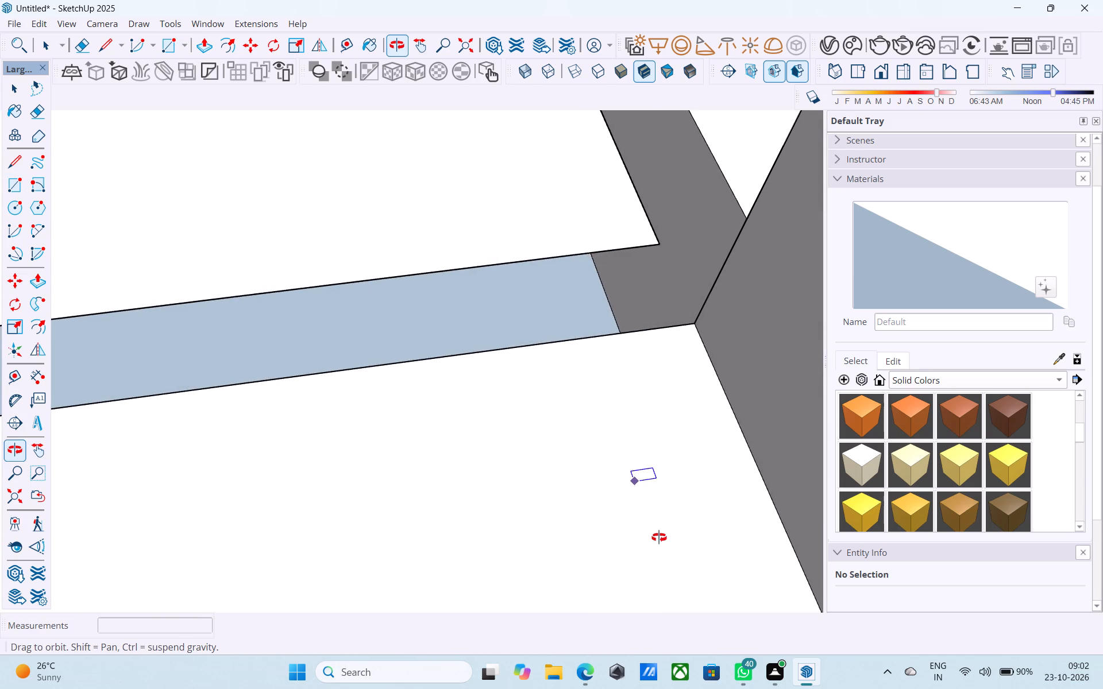
middle_drag(659, 537, 668, 533)
key(l)
click(657, 240)
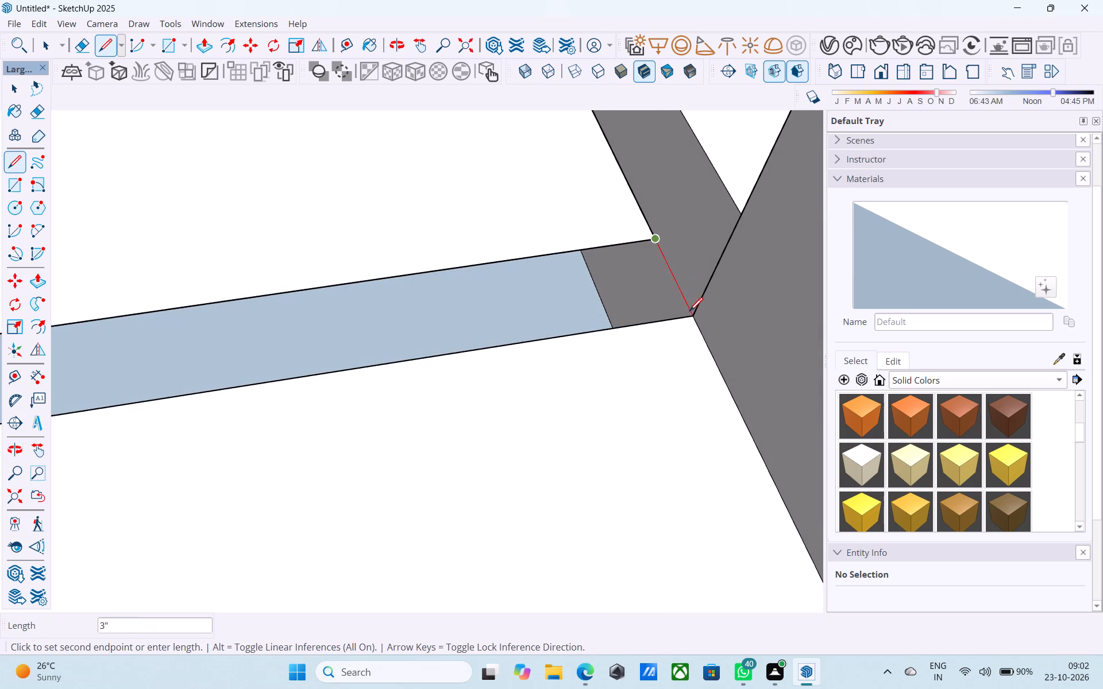
click(692, 320)
key(space)
Draw a 3" line from the rectangle's corner to the frame at the opposite end of the long gap.
scroll(692, 320, down, 14)
scroll(691, 276, up, 1)
scroll(691, 273, down, 3)
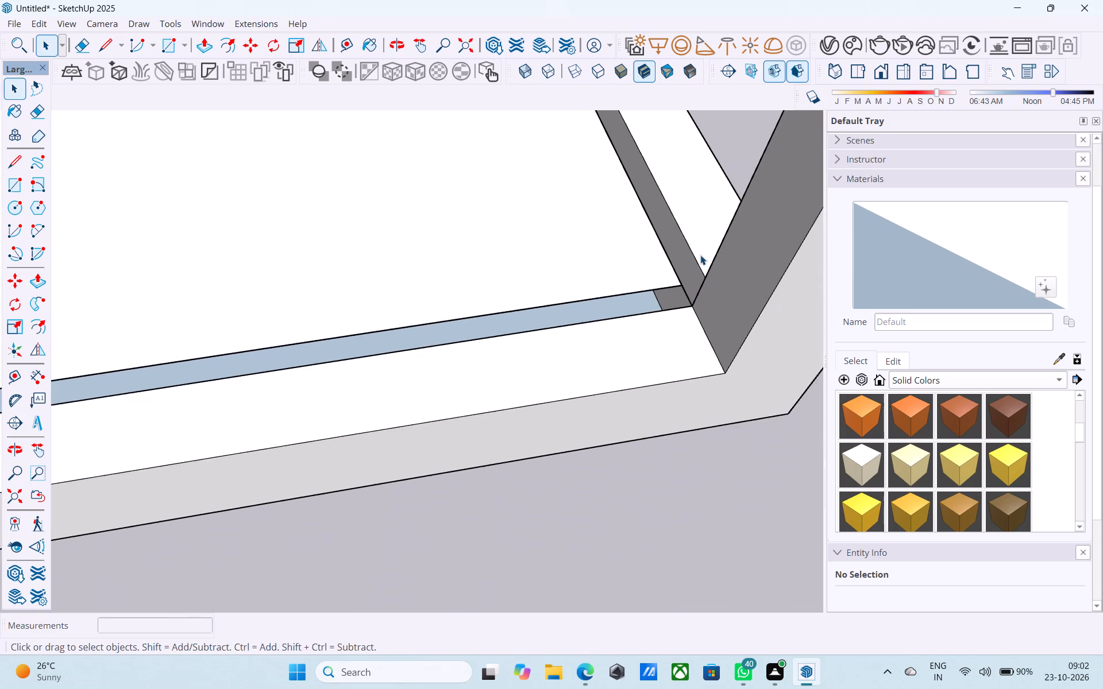
scroll(700, 255, down, 16)
middle_click(732, 417)
scroll(780, 346, down, 5)
scroll(780, 347, up, 1)
scroll(761, 374, down, 1)
middle_drag(524, 426, 426, 428)
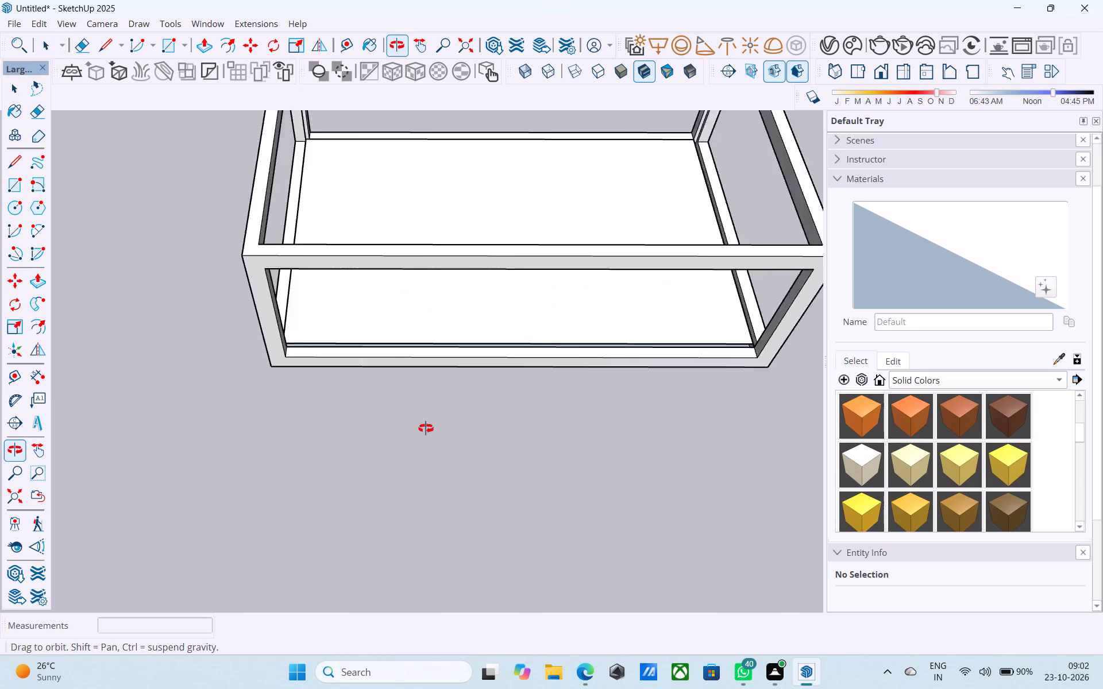
middle_drag(426, 428, 381, 423)
scroll(399, 427, up, 5)
middle_drag(276, 313, 223, 289)
scroll(270, 260, up, 16)
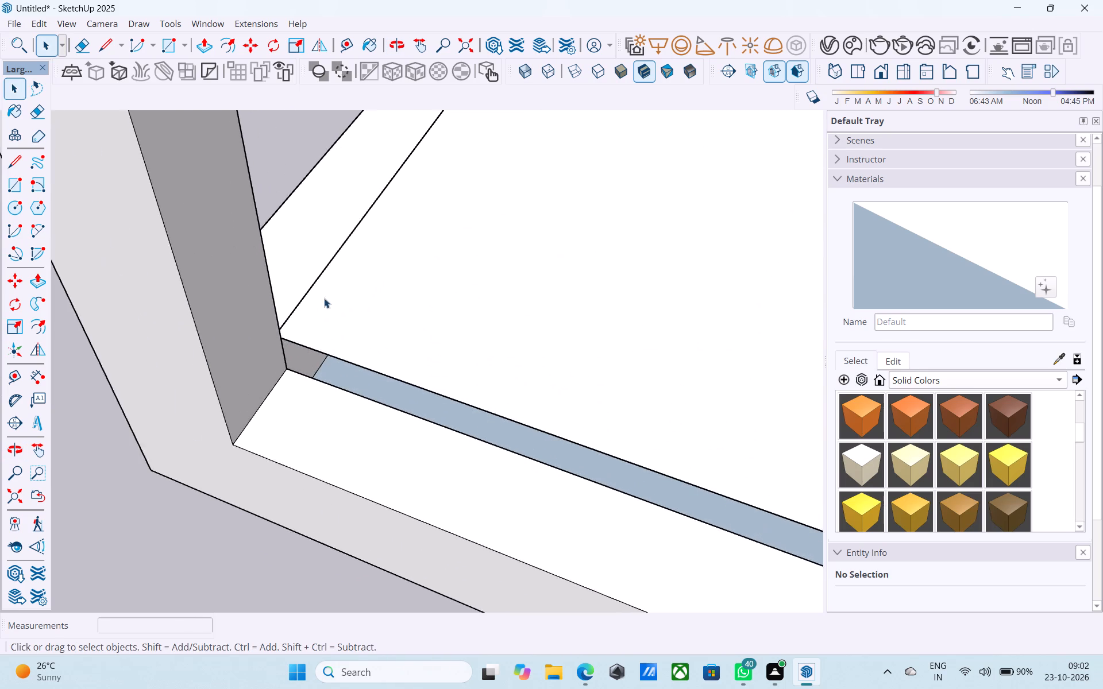
scroll(324, 298, up, 4)
middle_drag(310, 332, 163, 321)
middle_drag(313, 319, 187, 312)
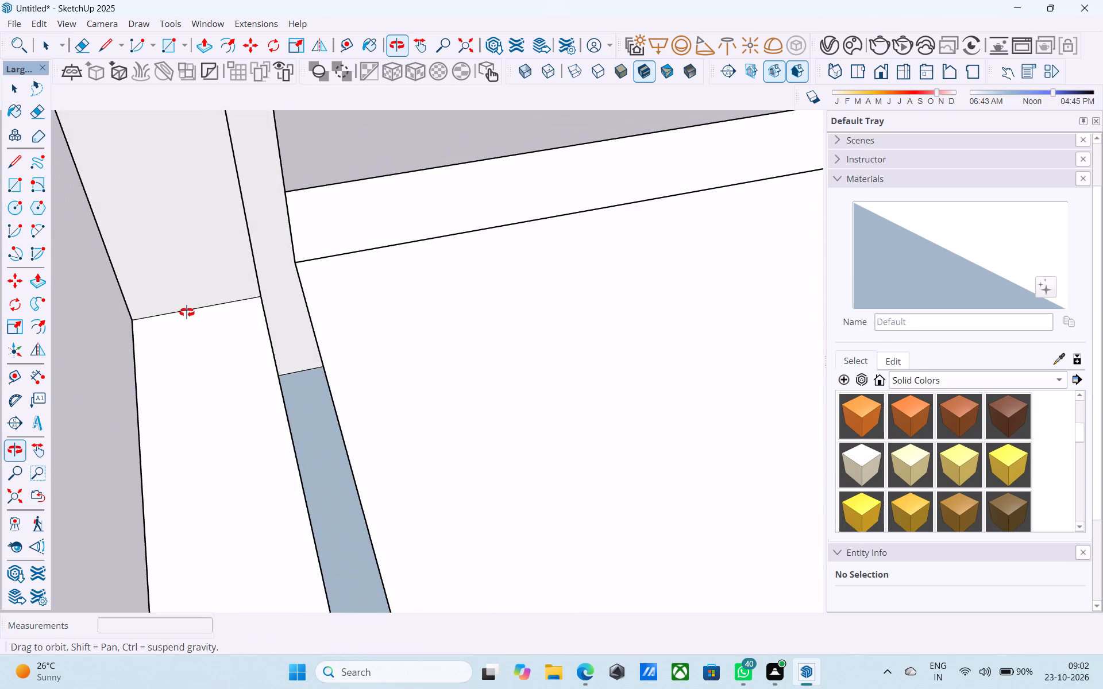
middle_drag(187, 312, 182, 284)
key(l)
click(292, 268)
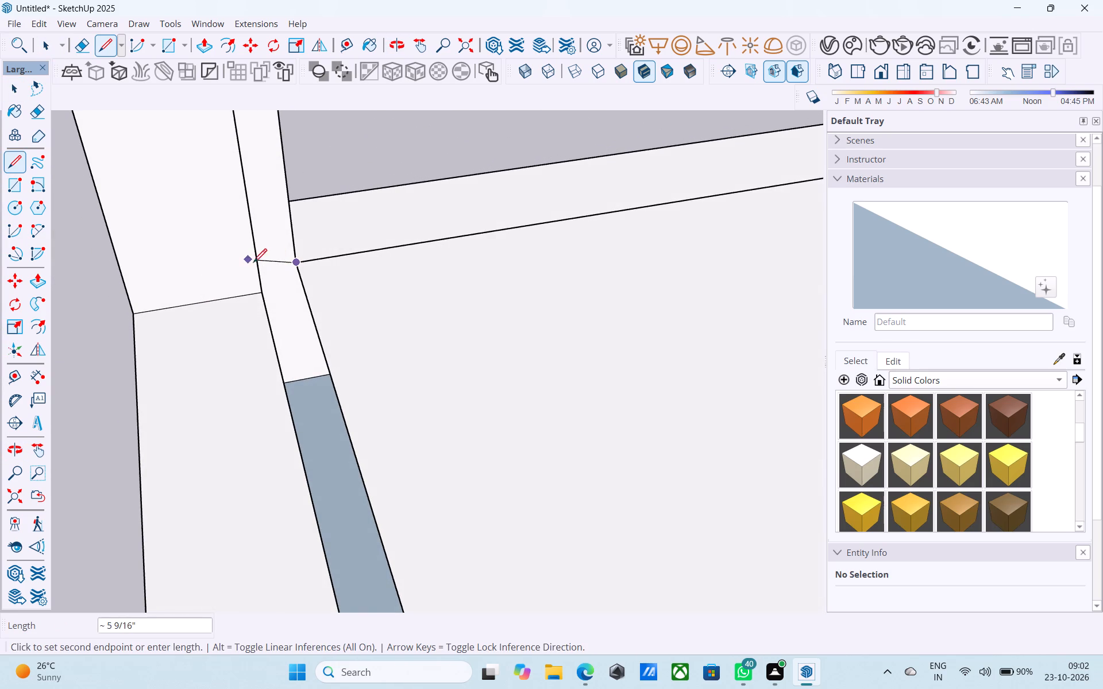
middle_drag(264, 269, 144, 236)
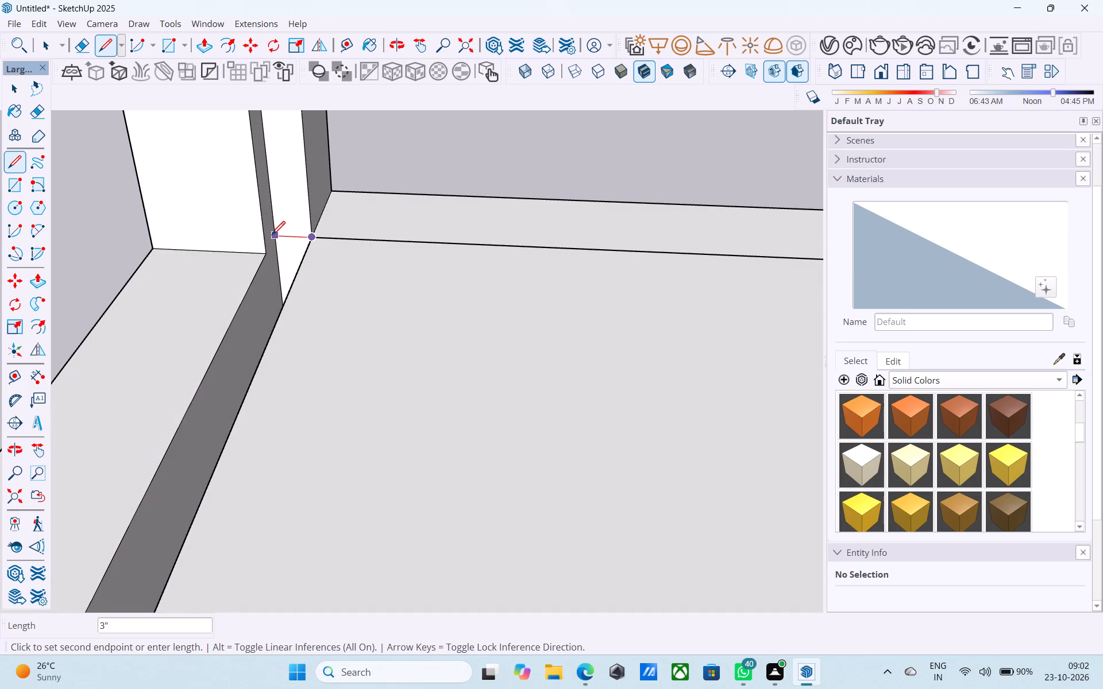
click(272, 236)
click(269, 251)
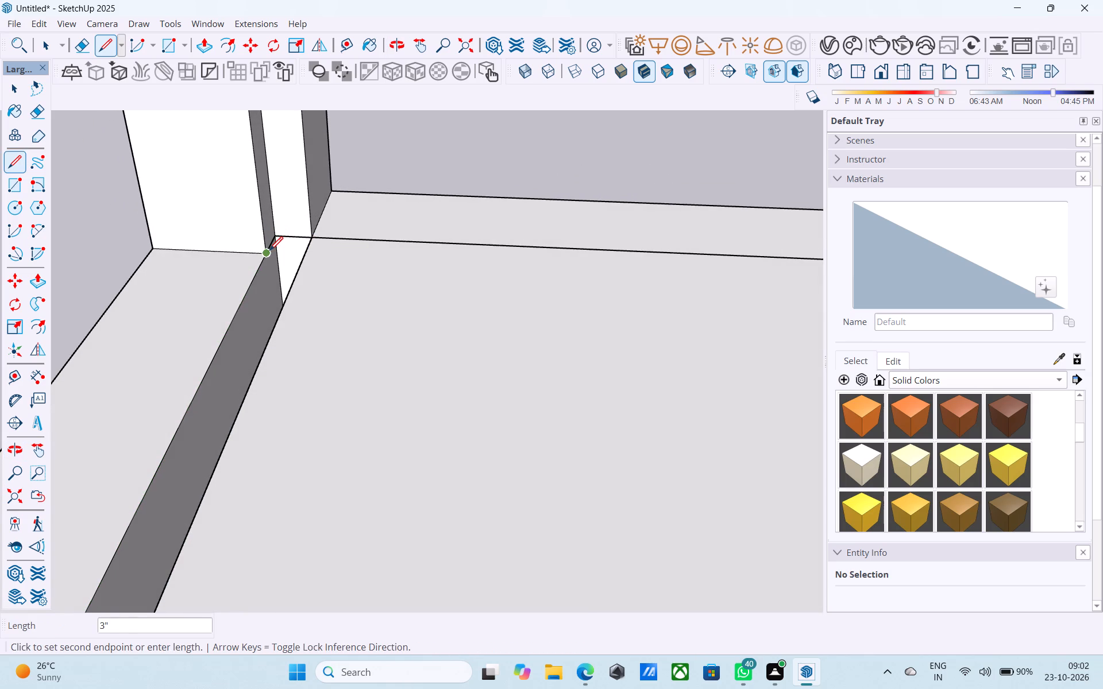
key(space)
Draw a 28' 3" by 3" rectangle to fill the gap between the floor surface and the long wall.
scroll(278, 224, down, 5)
middle_drag(283, 223, 352, 198)
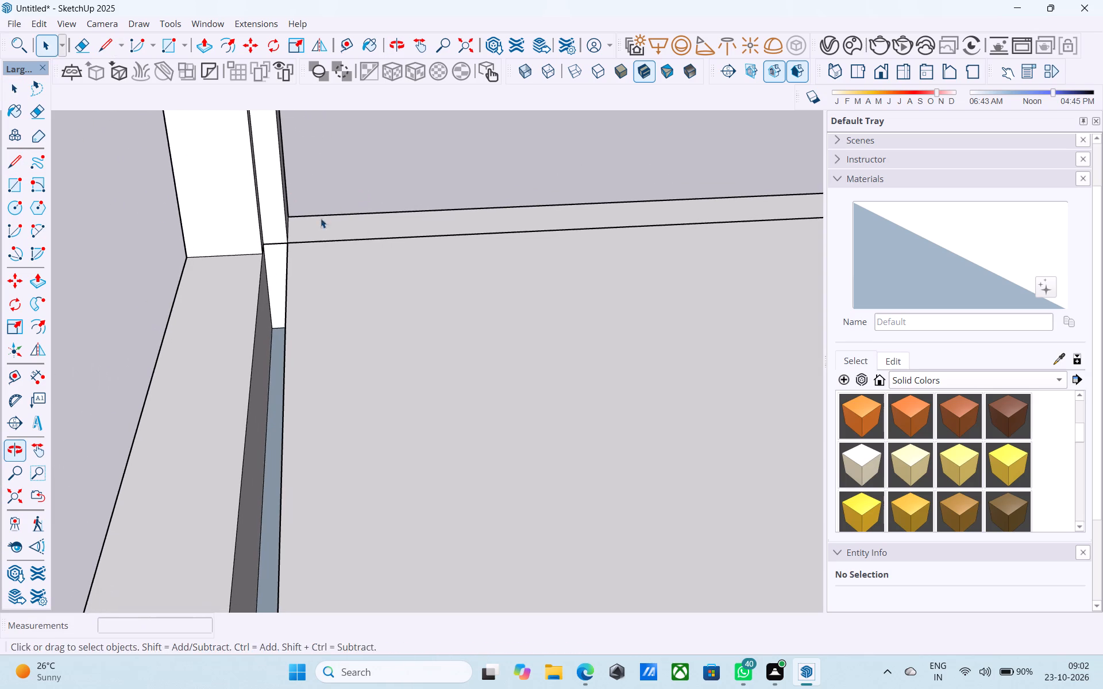
key(r)
click(292, 246)
middle_drag(297, 247, 720, 256)
scroll(163, 371, down, 6)
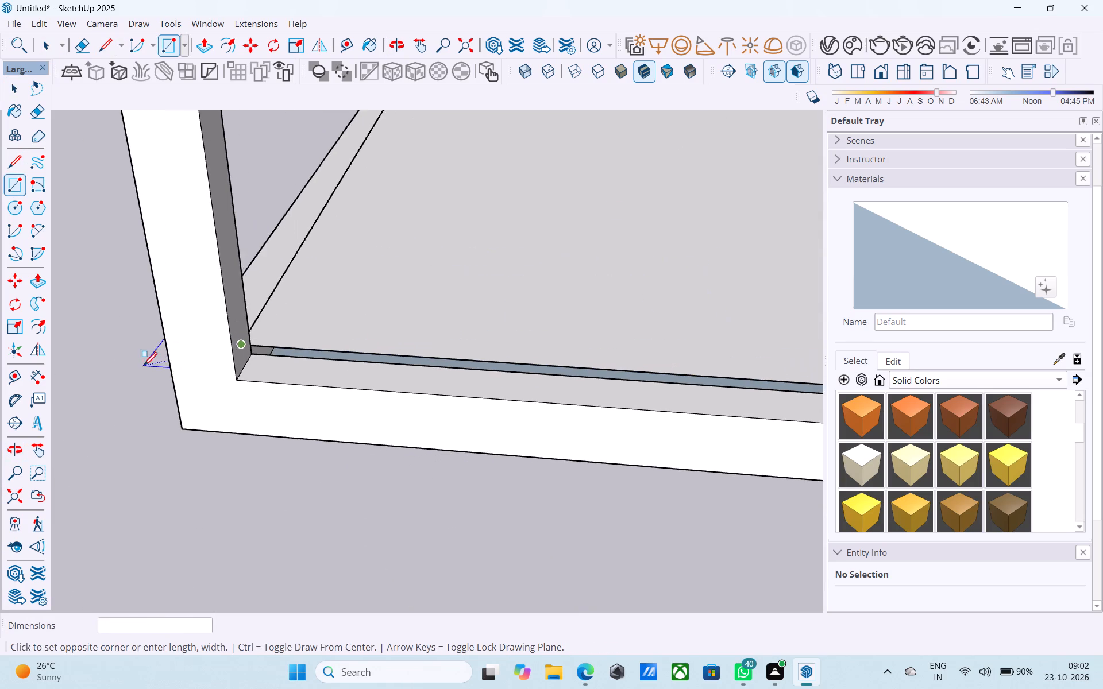
scroll(144, 367, down, 12)
middle_drag(481, 332, 712, 321)
scroll(726, 287, up, 12)
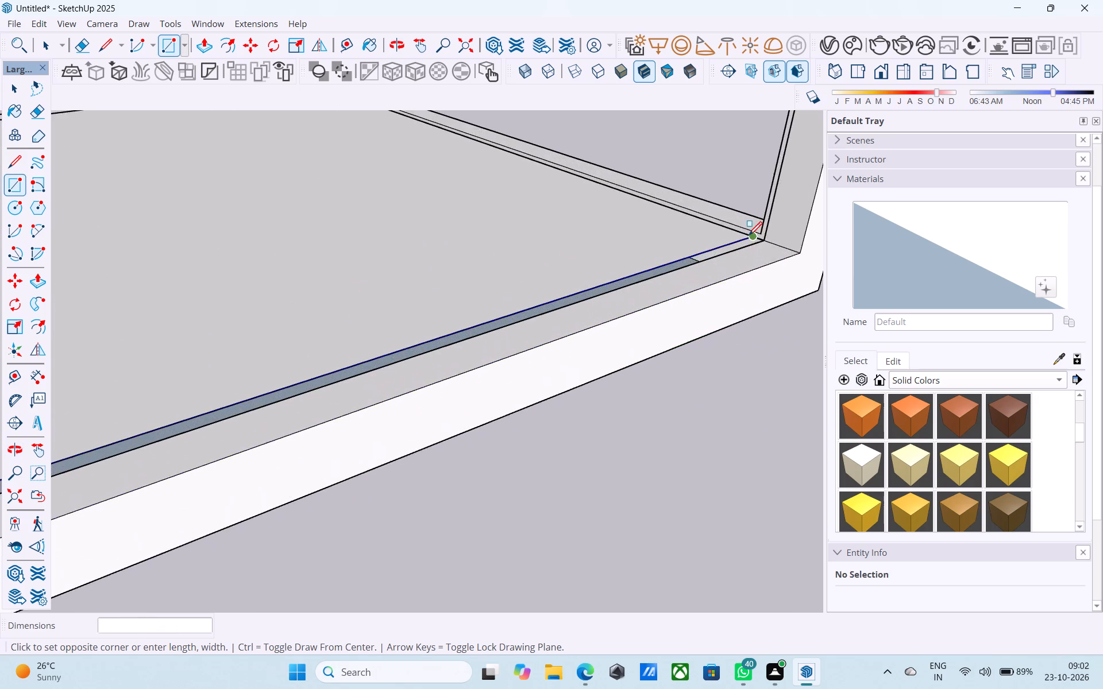
scroll(749, 237, up, 12)
middle_drag(751, 245, 768, 274)
click(785, 242)
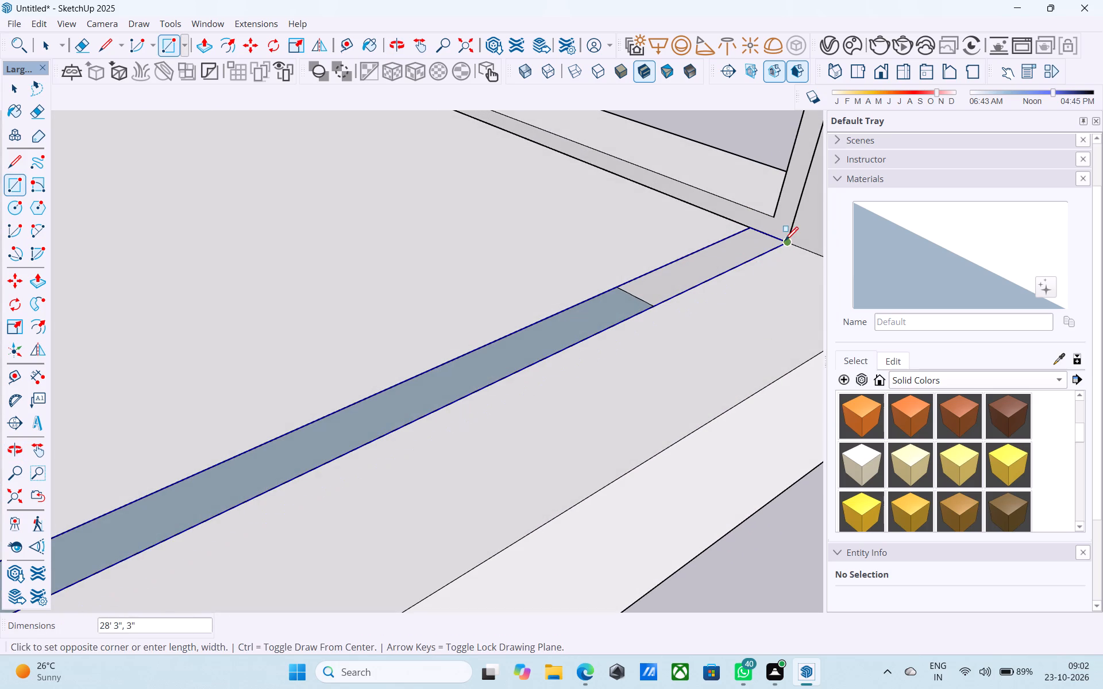
Erase the seam line between the filled strip and the main floor rectangle.
scroll(785, 240, down, 14)
scroll(745, 258, up, 7)
key(r)
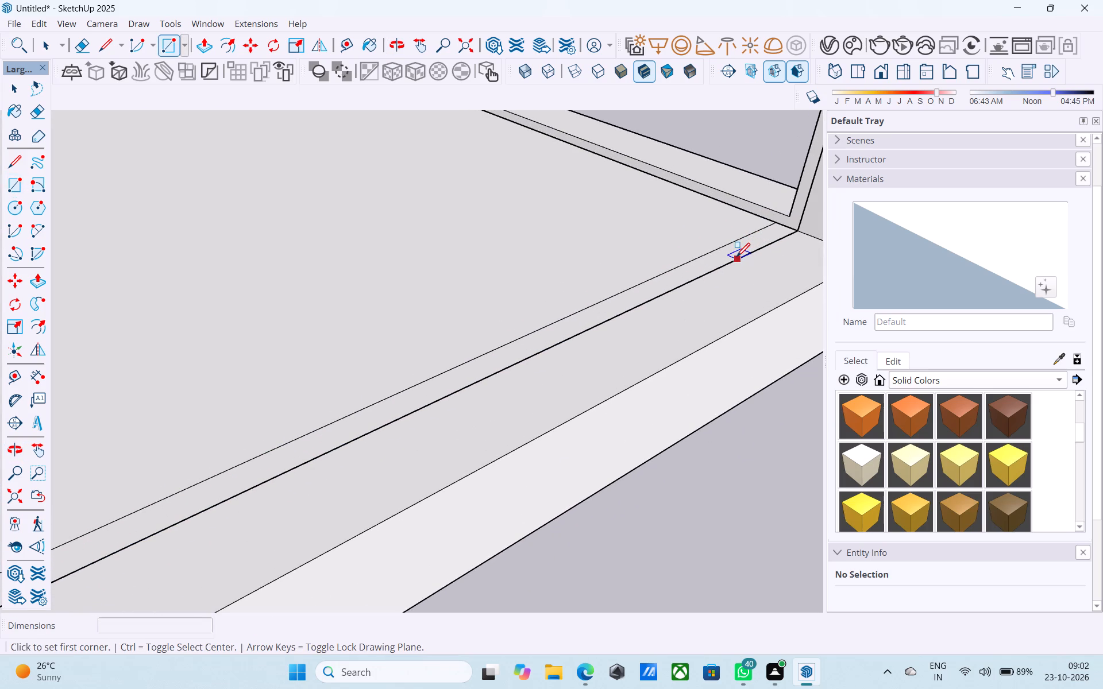
key(e)
drag(725, 250, 707, 250)
scroll(704, 239, down, 2)
scroll(704, 239, up, 1)
scroll(704, 239, down, 14)
key(space)
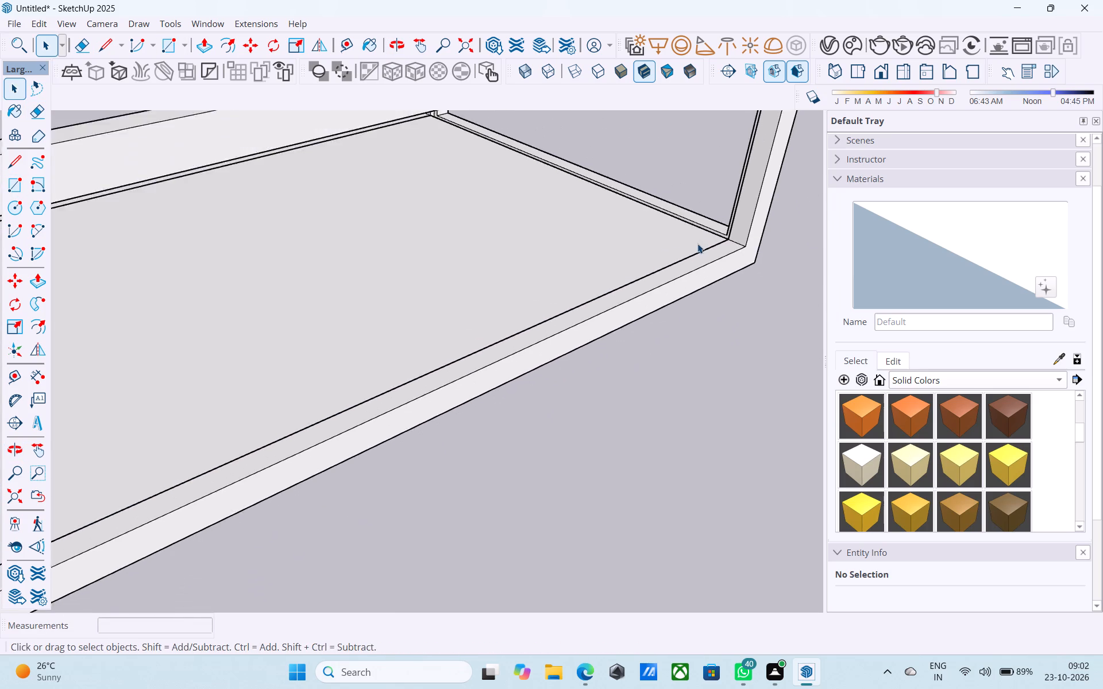
Examine the frame's lower corners where the new floor surface meets the wall strips.
scroll(697, 243, down, 2)
scroll(697, 243, up, 1)
scroll(697, 243, down, 7)
middle_drag(432, 310, 487, 315)
scroll(454, 313, up, 7)
middle_drag(165, 276, 486, 314)
scroll(578, 296, down, 10)
scroll(295, 319, up, 16)
middle_drag(384, 281, 472, 317)
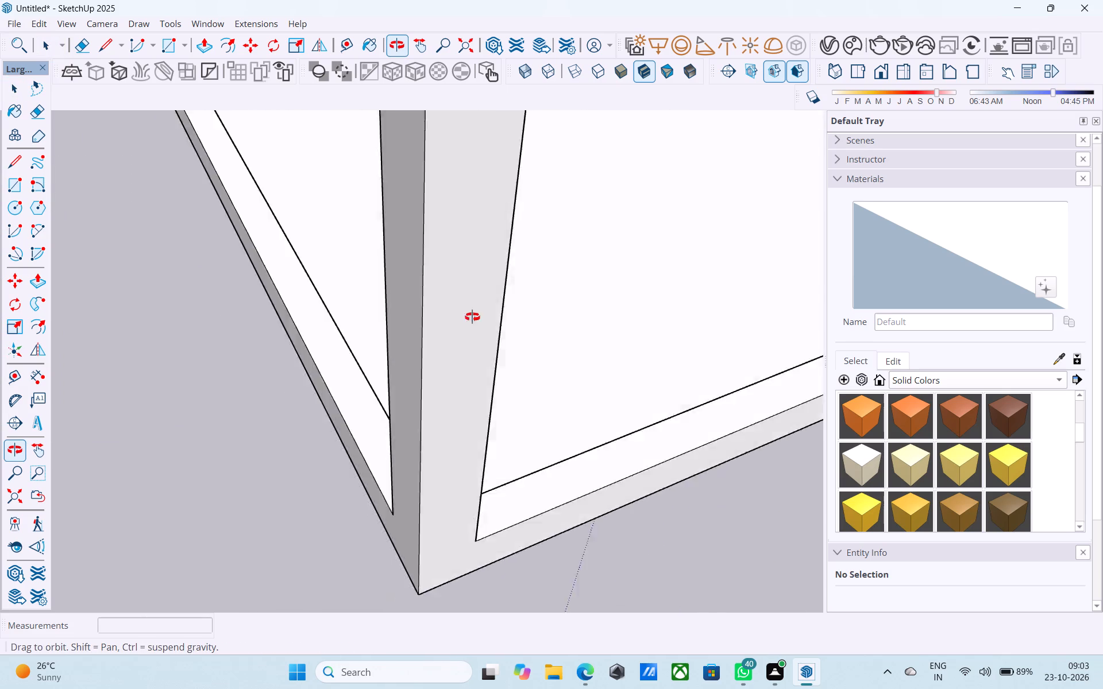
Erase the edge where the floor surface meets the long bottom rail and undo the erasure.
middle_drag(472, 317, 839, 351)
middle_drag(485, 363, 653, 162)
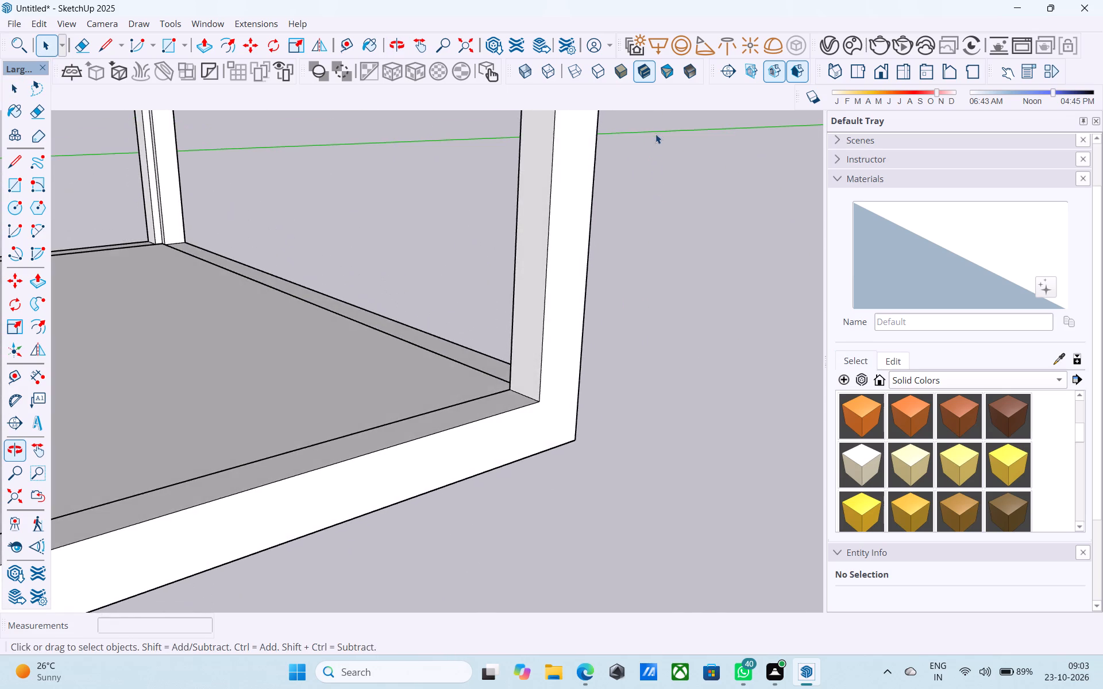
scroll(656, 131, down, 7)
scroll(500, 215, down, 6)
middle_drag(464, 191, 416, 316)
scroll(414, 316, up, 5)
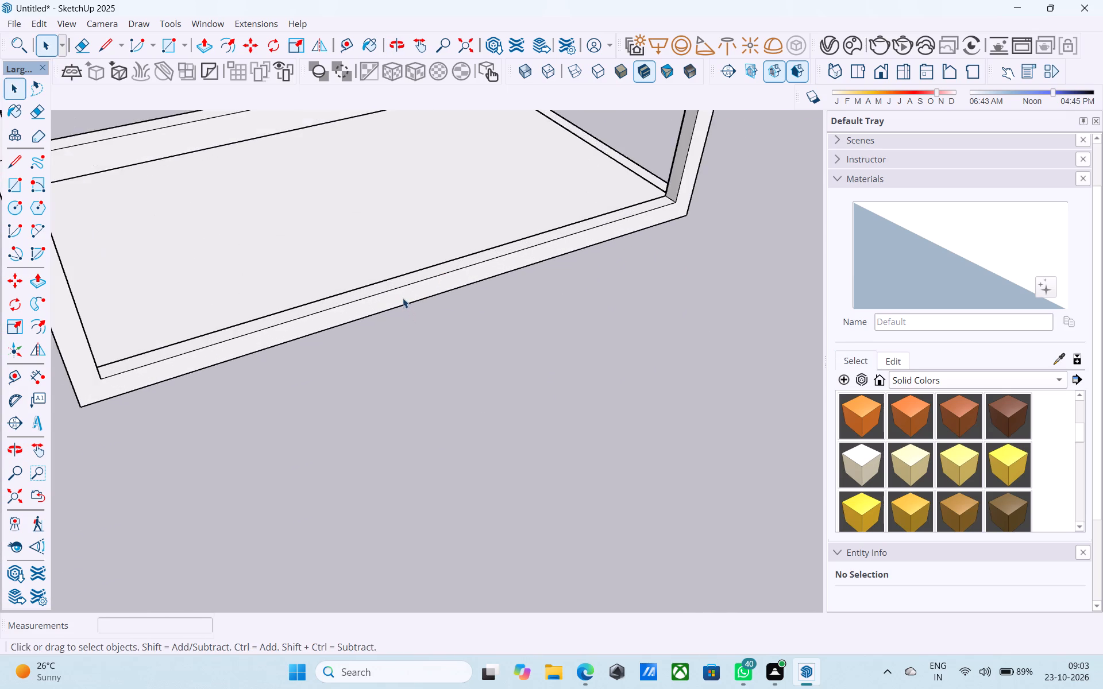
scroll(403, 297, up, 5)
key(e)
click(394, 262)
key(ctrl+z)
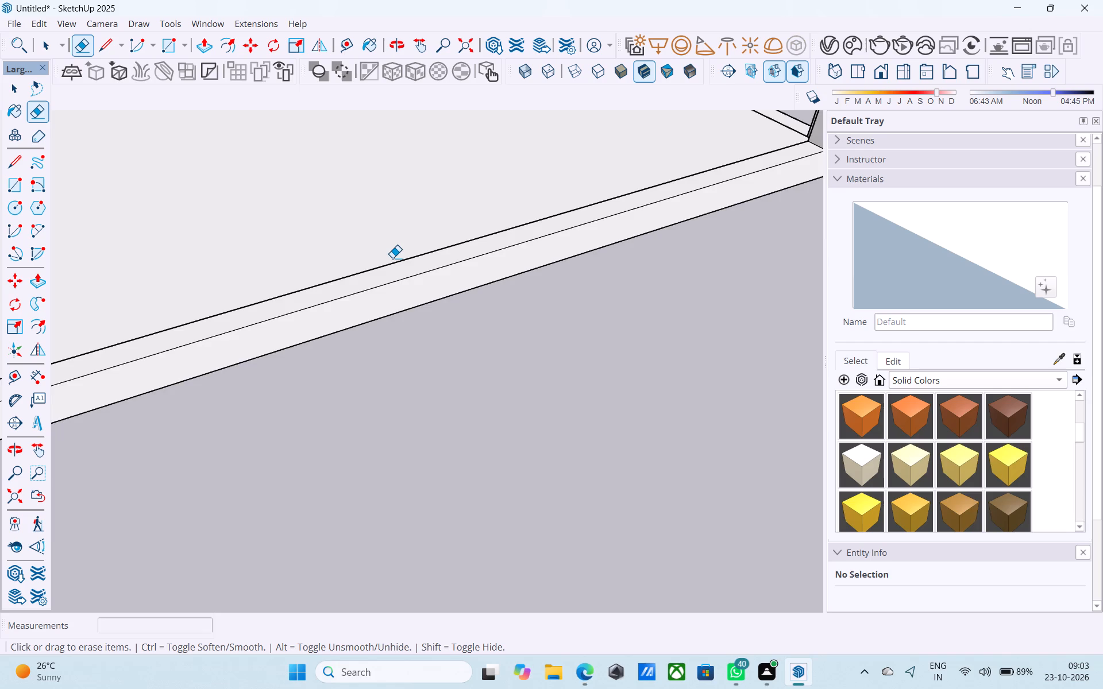
Undo the earlier raised-floor edits until only the frame group with its original bottom face remains.
scroll(392, 256, down, 10)
key(space)
scroll(392, 257, down, 6)
click(391, 249)
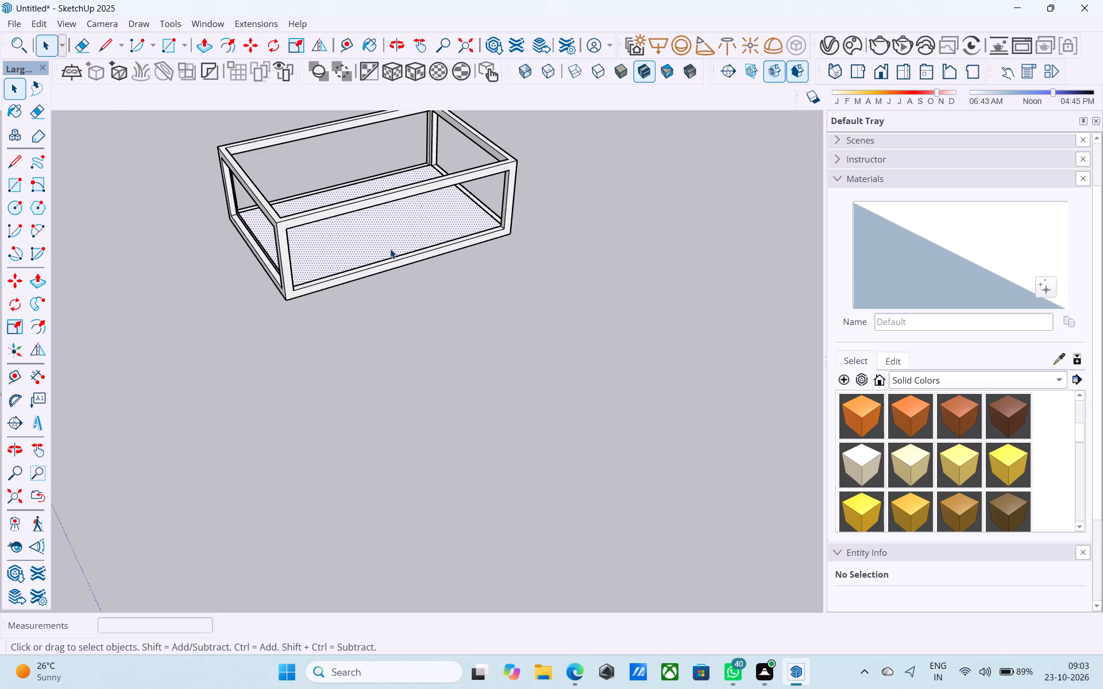
key(ctrl+z)
key(ctrl+z)
key(ctrl+z)
key(space)
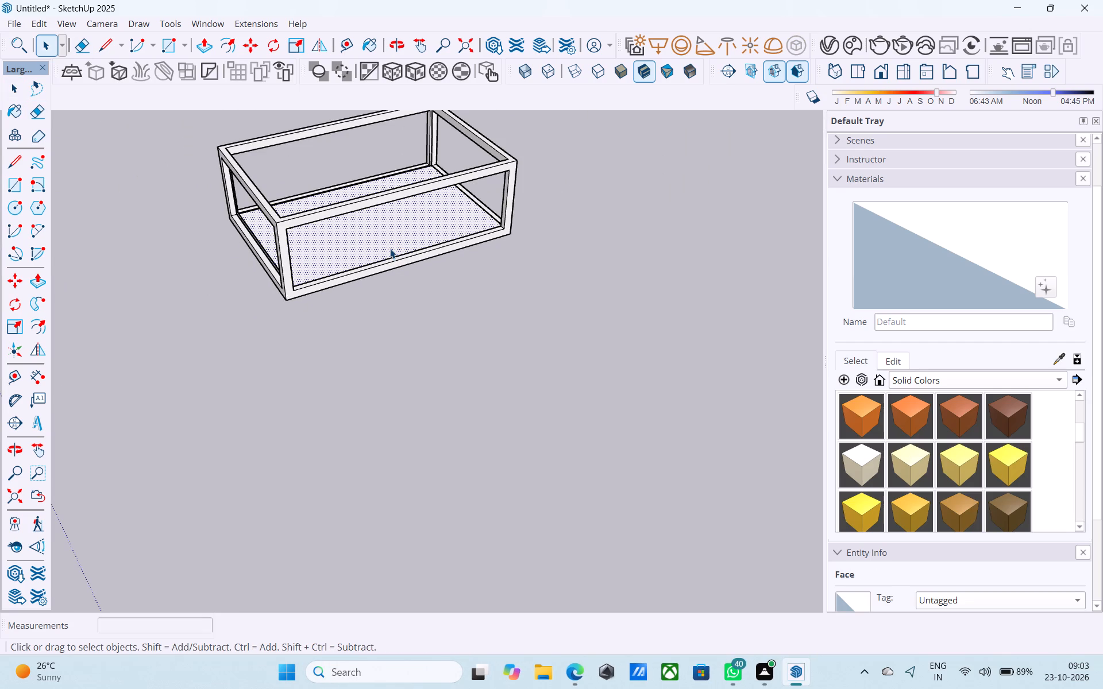
double_click(389, 247)
scroll(388, 247, up, 5)
double_click(407, 273)
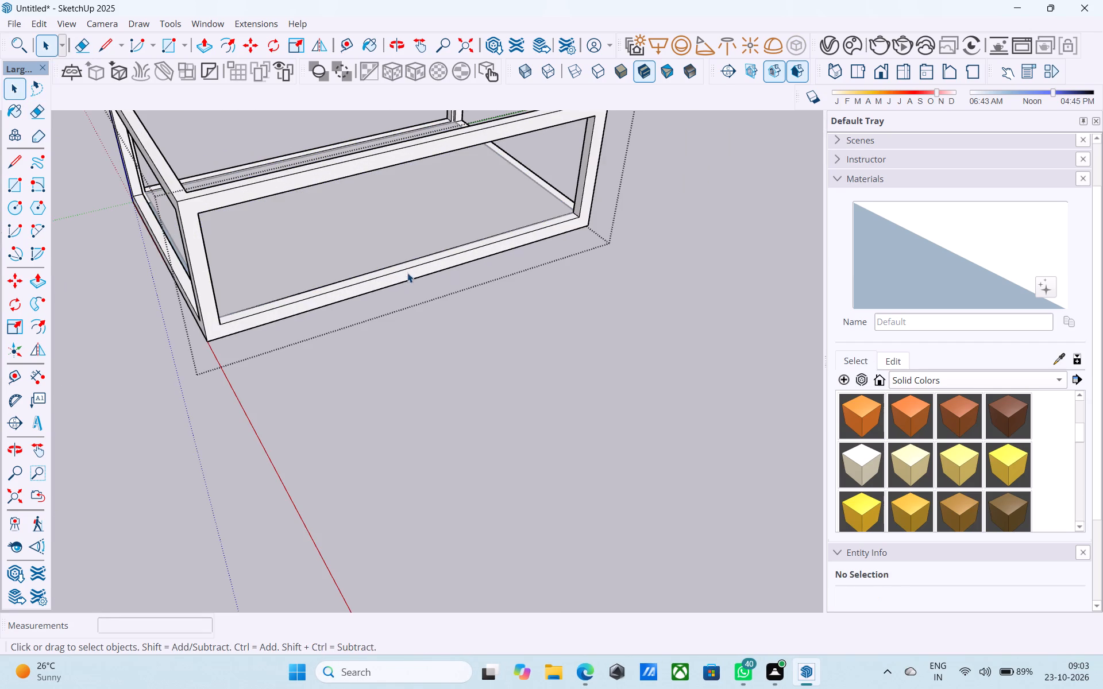
click(473, 327)
key(ctrl+z)
key(ctrl+z)
key(ctrl+z)
key(ctrl+z)
key(ctrl+z)
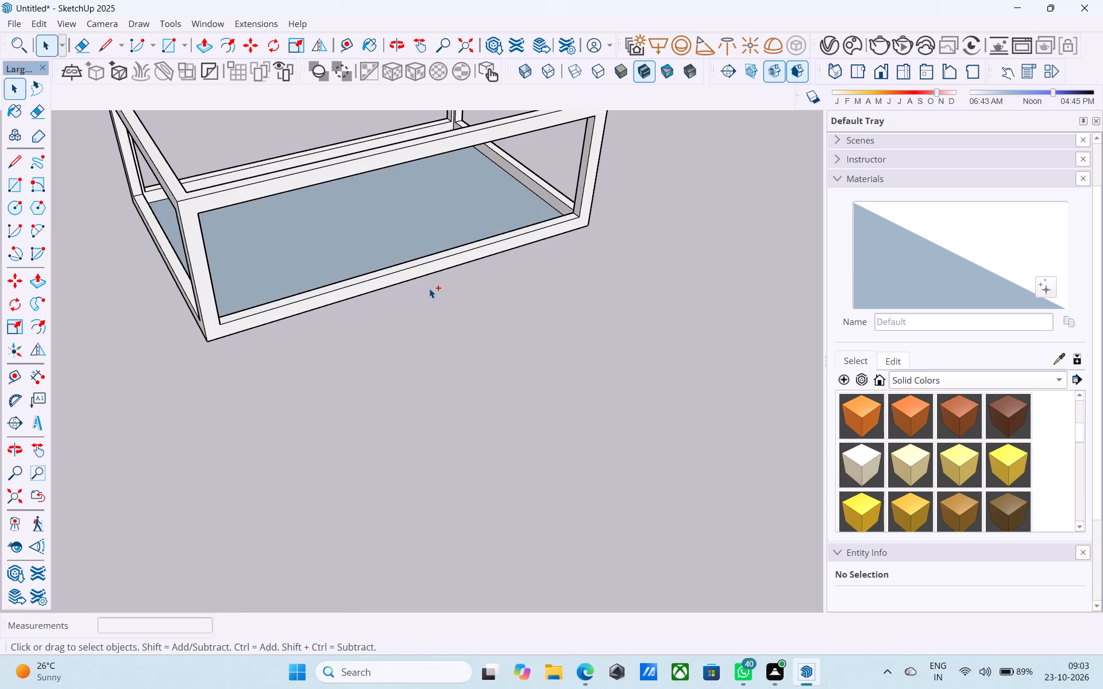
Inside the frame group, draw a 3" line at an inner corner from the short wall's ledge to the adjoining wall face.
middle_drag(411, 272, 387, 250)
scroll(368, 235, up, 3)
click(361, 230)
scroll(361, 230, down, 6)
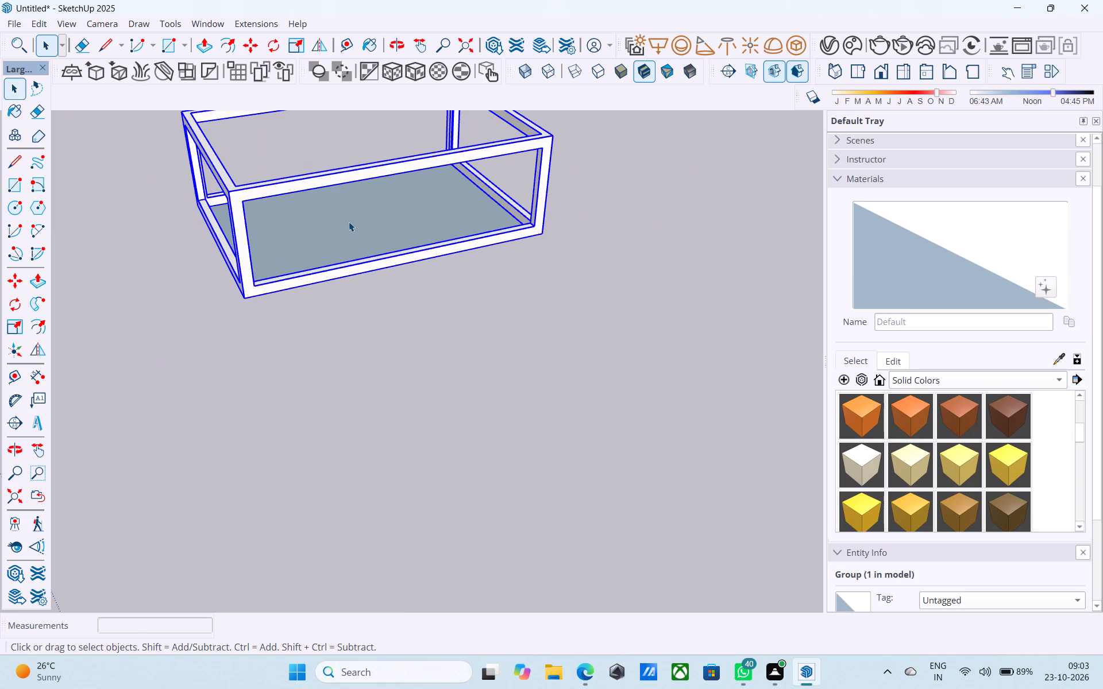
double_click(349, 222)
scroll(352, 293, up, 10)
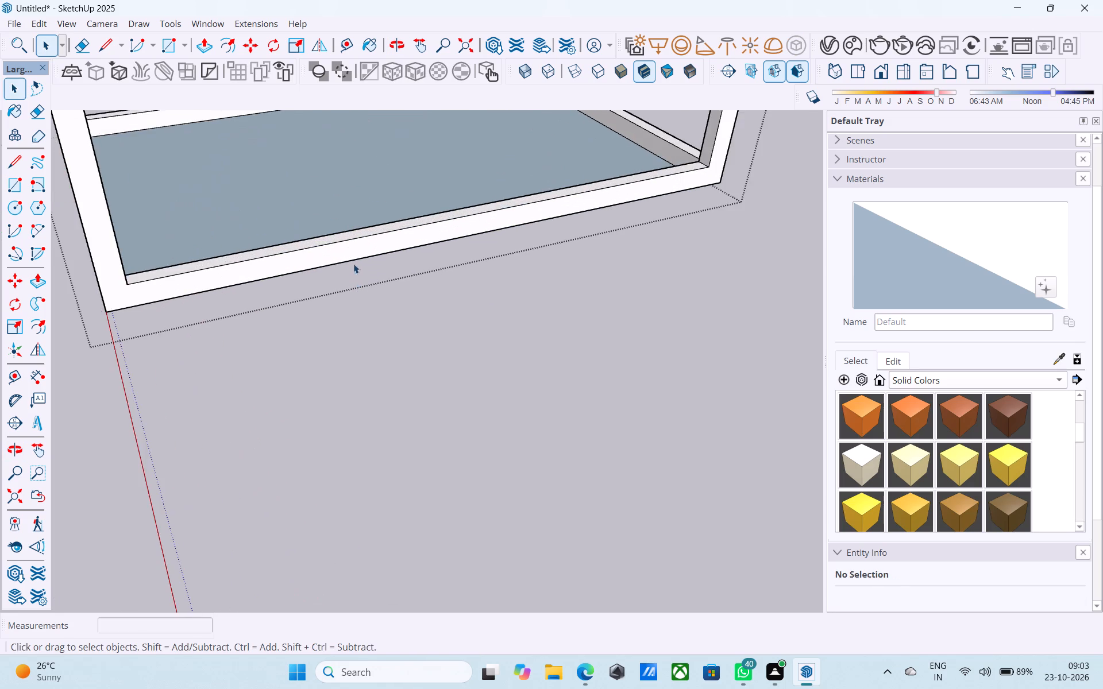
scroll(348, 247, down, 2)
shift+middle_drag(347, 247, 176, 318)
scroll(193, 323, up, 3)
scroll(252, 314, up, 20)
scroll(252, 314, up, 3)
middle_drag(245, 287, 222, 286)
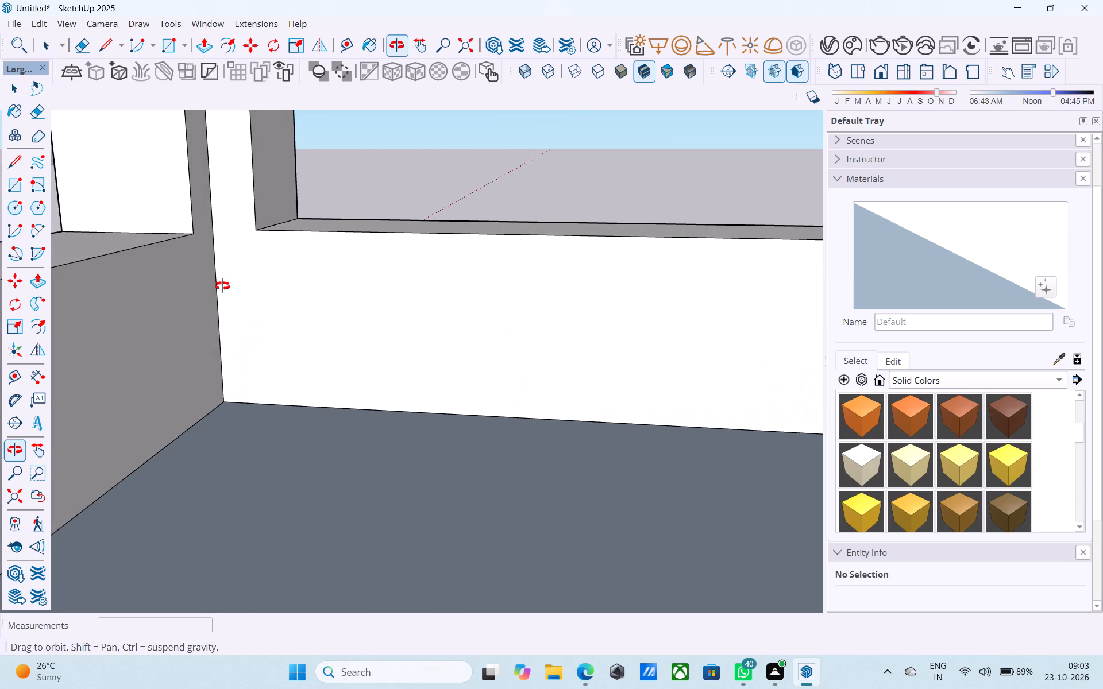
middle_drag(222, 286, 229, 291)
key(l)
click(191, 240)
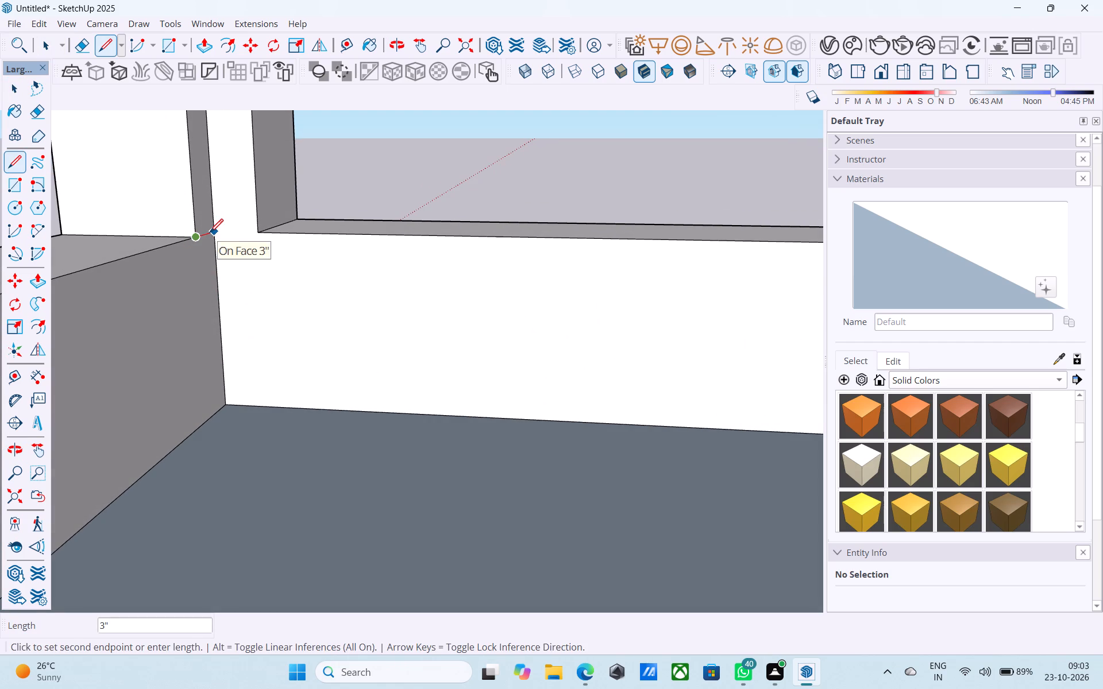
click(210, 234)
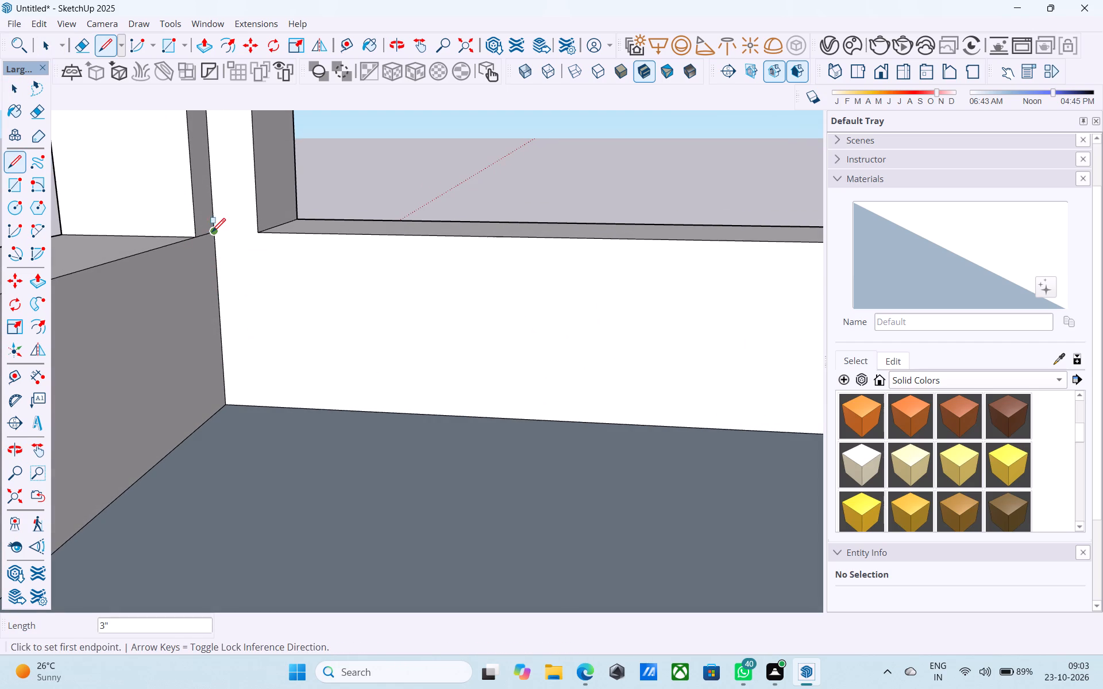
Draw an 18' 6" by 28' 6" floor rectangle from that inner corner to the diagonally opposite inner corner, level with the ledges.
key(r)
click(212, 233)
scroll(244, 272, down, 16)
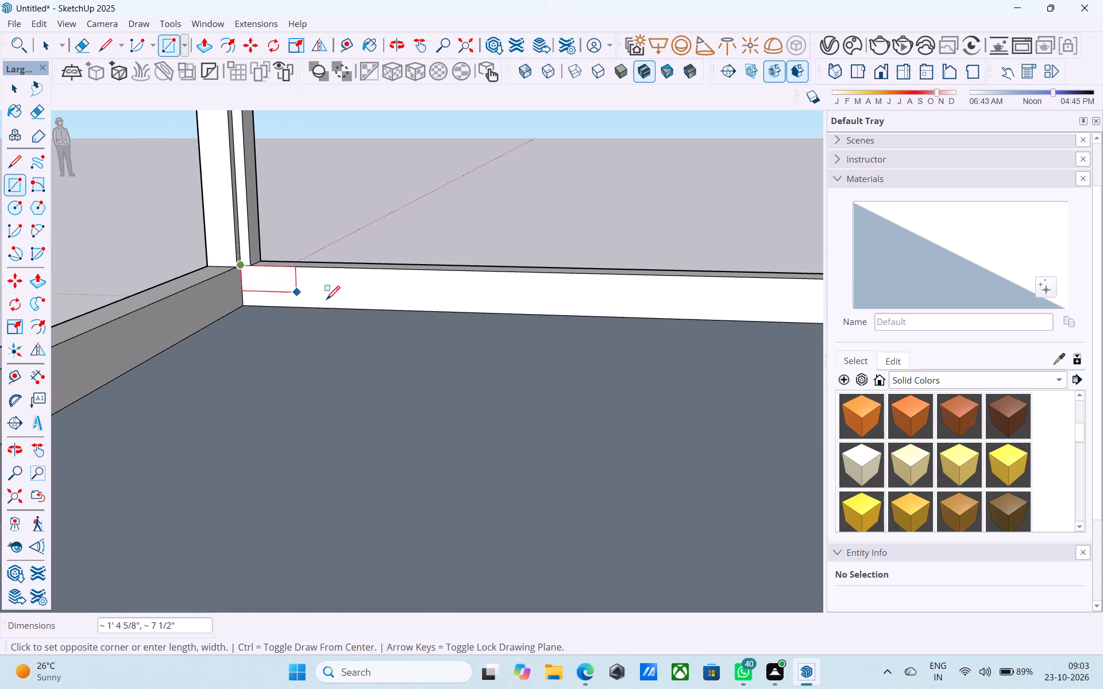
scroll(376, 316, down, 4)
scroll(376, 316, up, 1)
scroll(376, 316, down, 8)
scroll(262, 315, up, 1)
scroll(262, 315, down, 8)
middle_drag(571, 350, 830, 380)
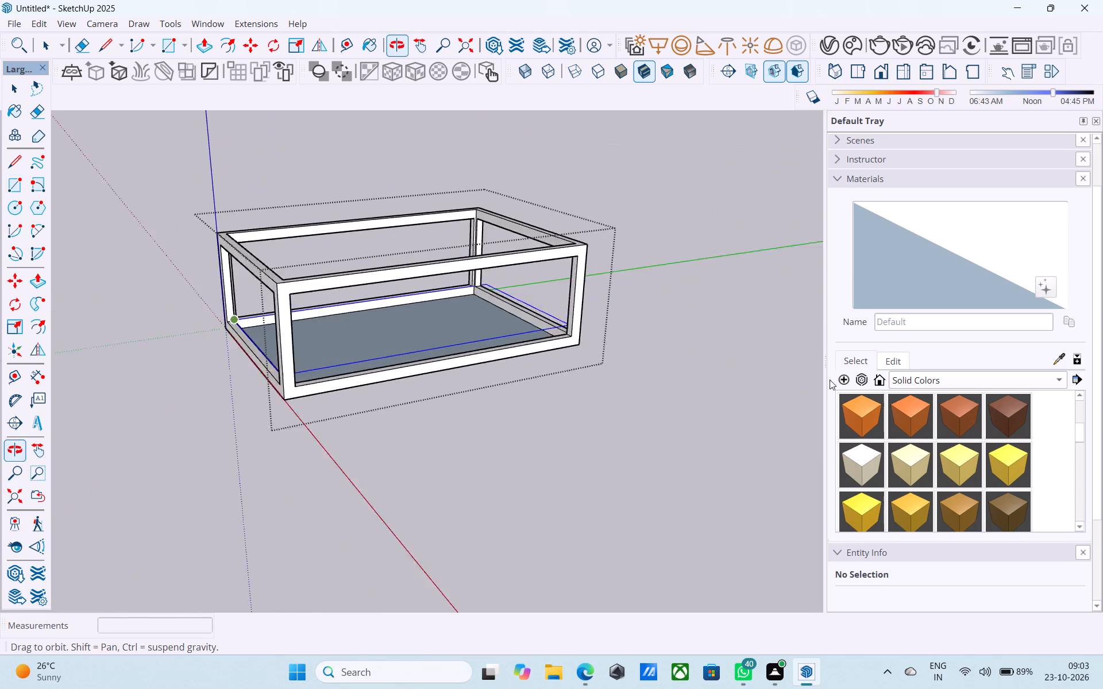
middle_drag(830, 380, 823, 382)
middle_drag(425, 324, 688, 317)
scroll(330, 320, up, 1)
scroll(330, 320, down, 1)
scroll(330, 320, up, 7)
middle_drag(356, 318, 406, 304)
scroll(512, 278, up, 5)
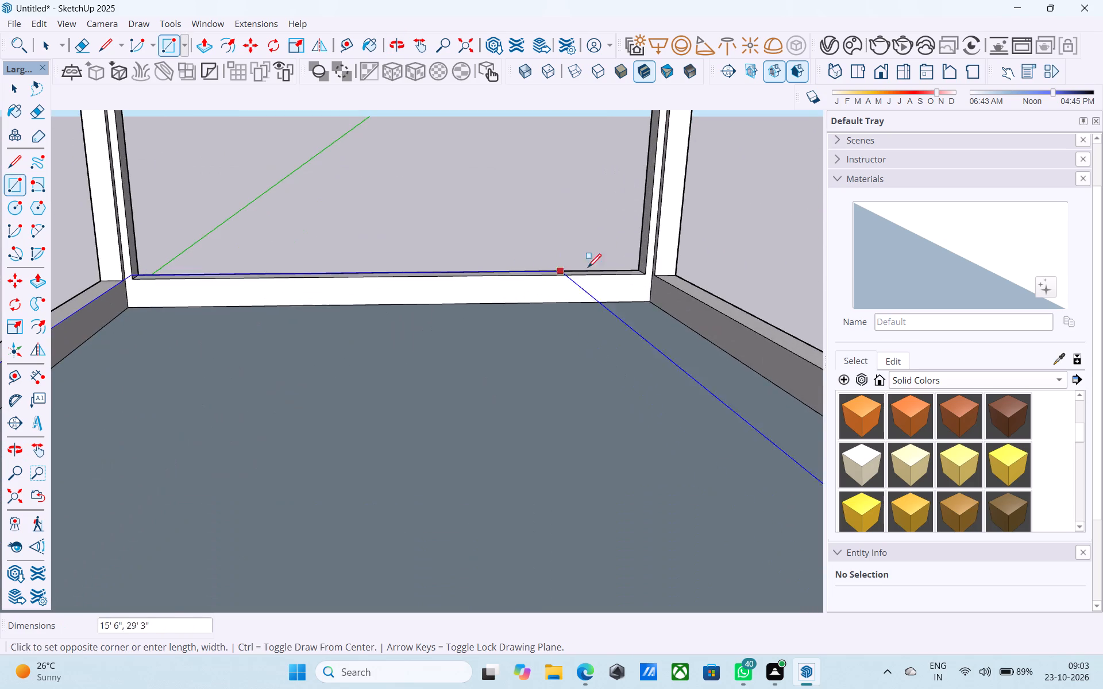
scroll(628, 289, up, 15)
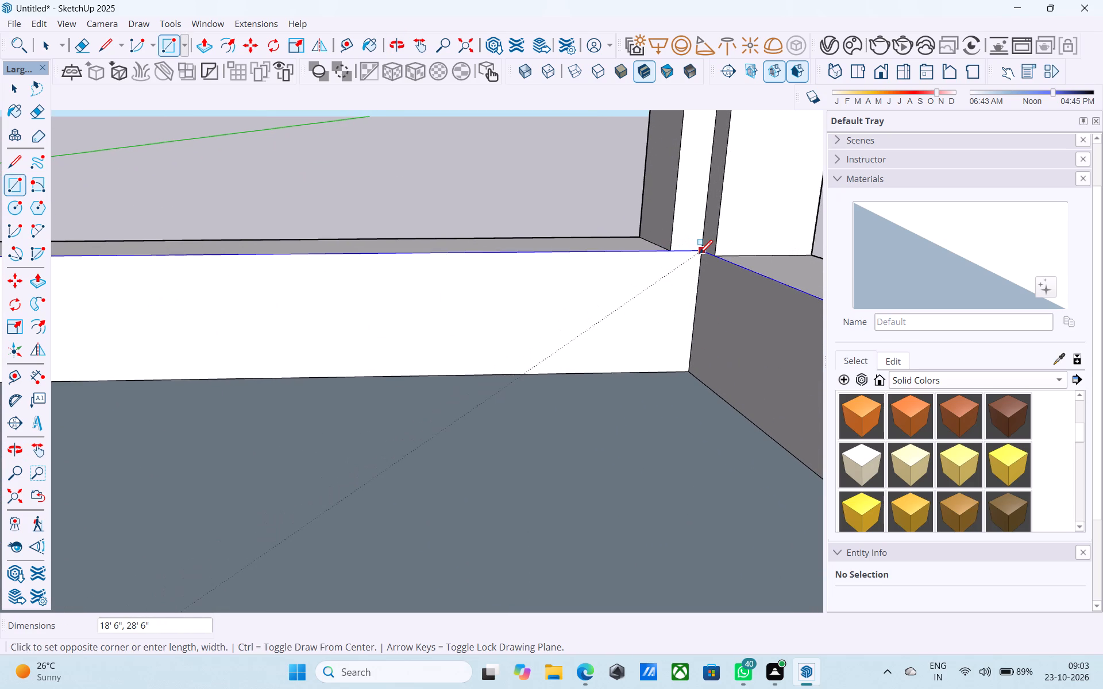
click(700, 255)
Delete the faces filling the openings on all four sides of the frame.
scroll(691, 252, down, 15)
middle_drag(528, 293, 447, 276)
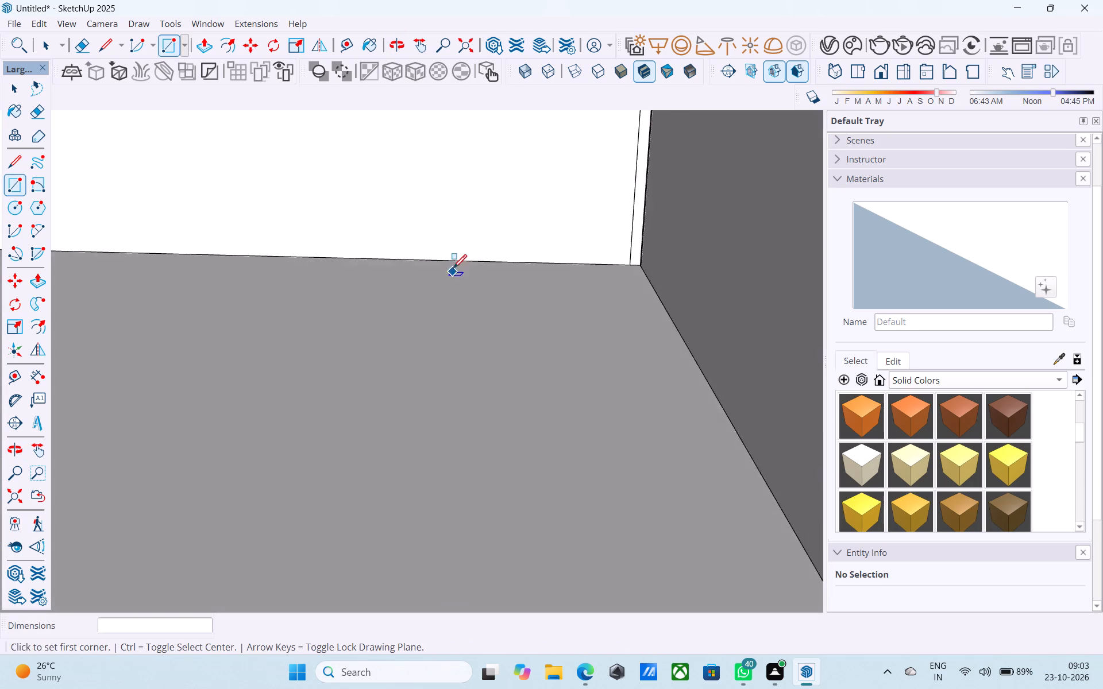
scroll(453, 268, down, 5)
scroll(453, 268, up, 1)
scroll(453, 268, down, 20)
scroll(453, 268, down, 20)
scroll(453, 268, down, 1)
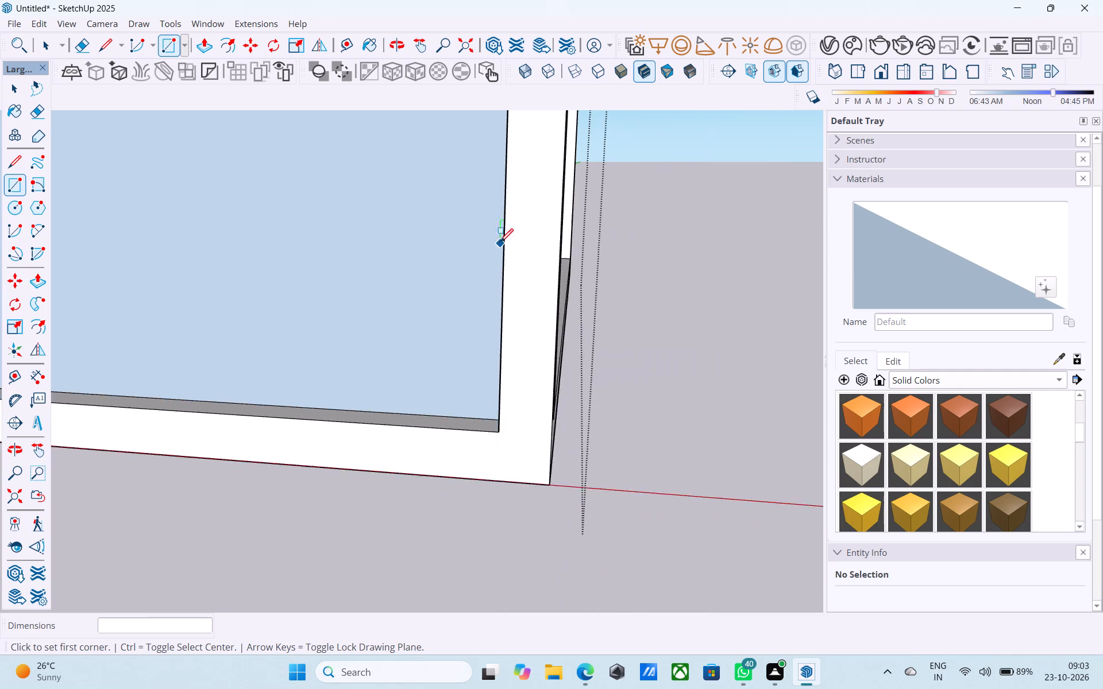
scroll(500, 243, down, 15)
middle_drag(482, 410, 359, 474)
scroll(364, 473, up, 1)
key(space)
click(364, 299)
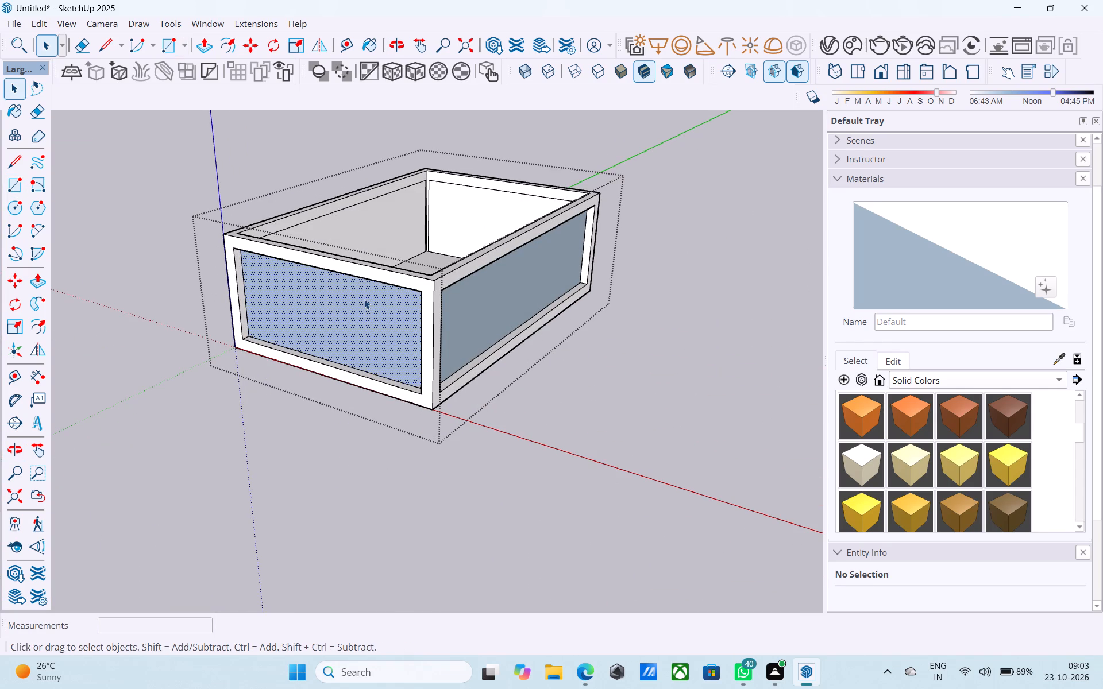
key(Delete)
click(477, 332)
key(Delete)
click(468, 216)
key(Delete)
click(362, 242)
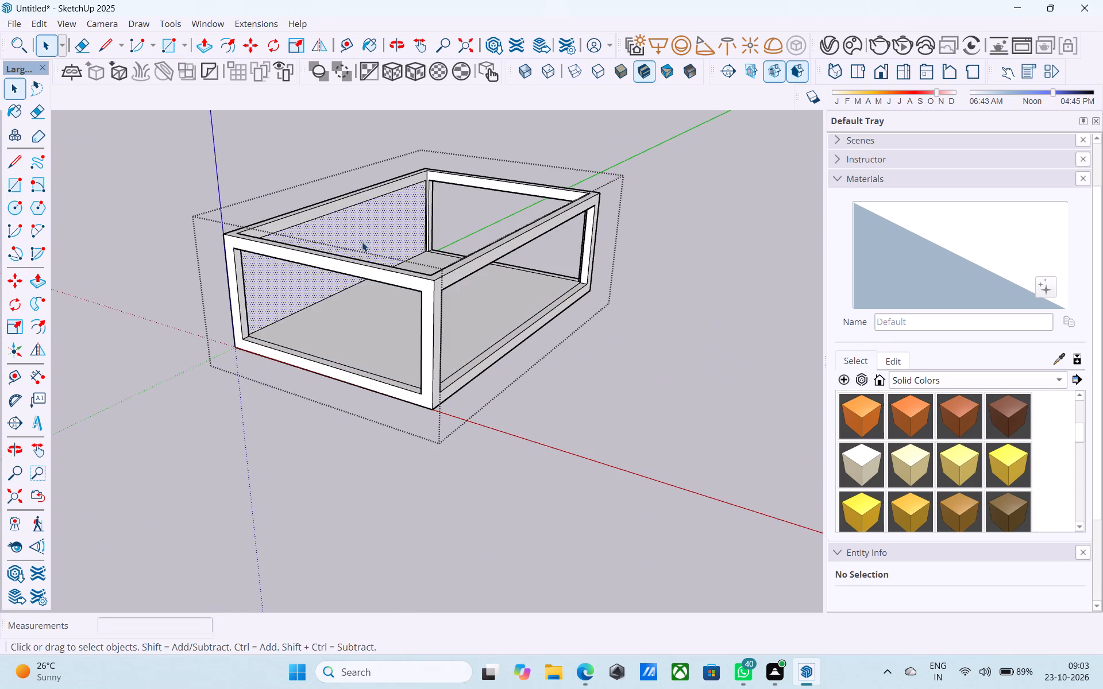
key(Delete)
Save the model in the Downloads folder as I PRO 69F.
middle_drag(362, 242, 657, 219)
middle_drag(437, 260, 669, 195)
scroll(403, 299, up, 4)
scroll(398, 280, down, 4)
middle_drag(395, 310, 365, 471)
key(ctrl+s)
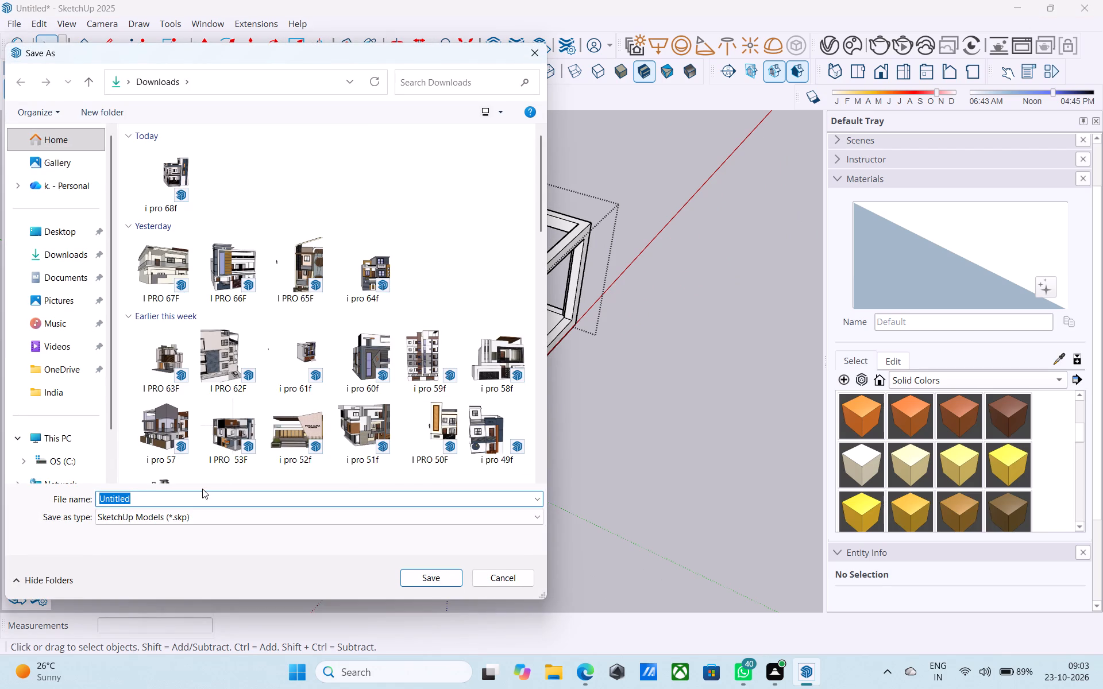
click(67, 247)
click(175, 506)
text(I PRO)
key(space)
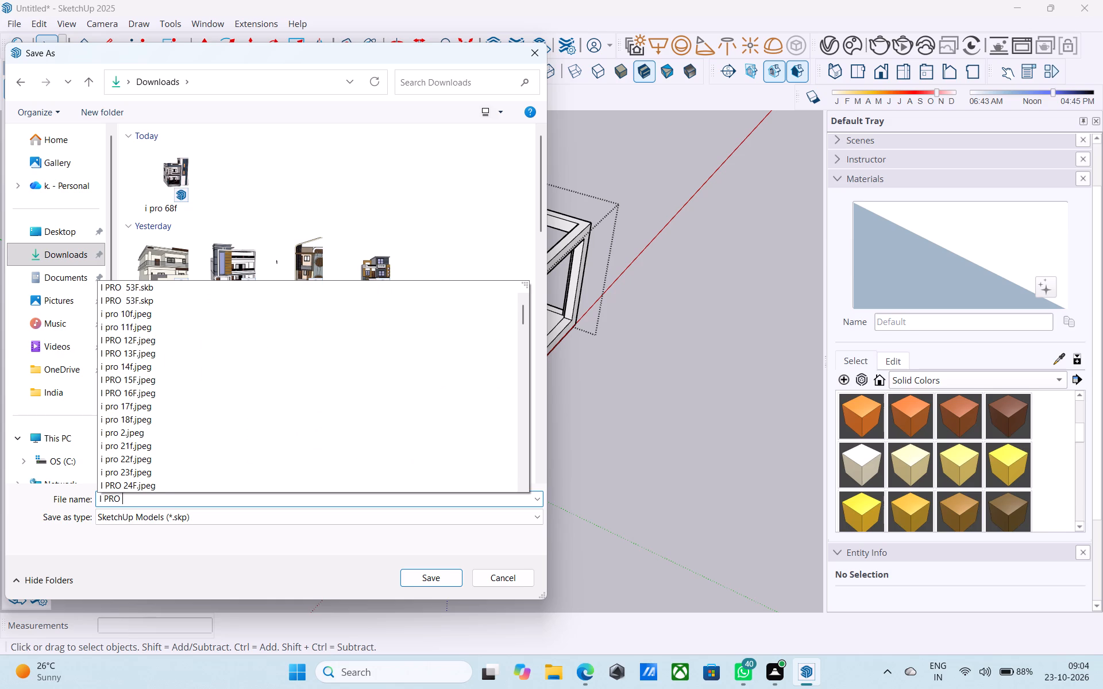
key(6)
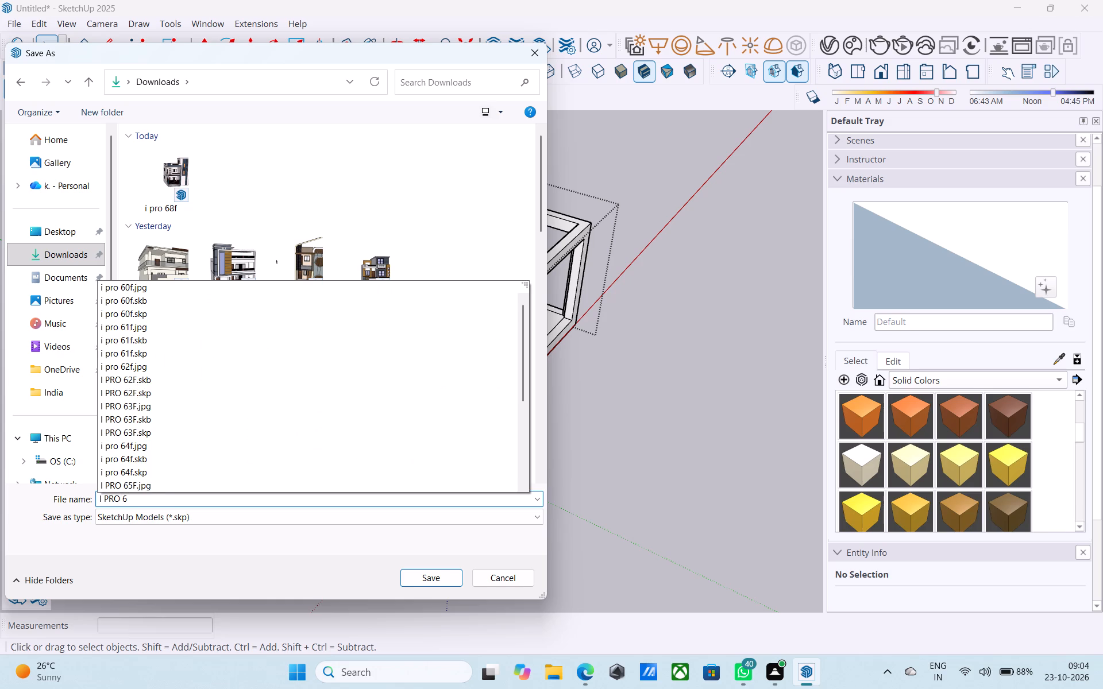
text(9F)
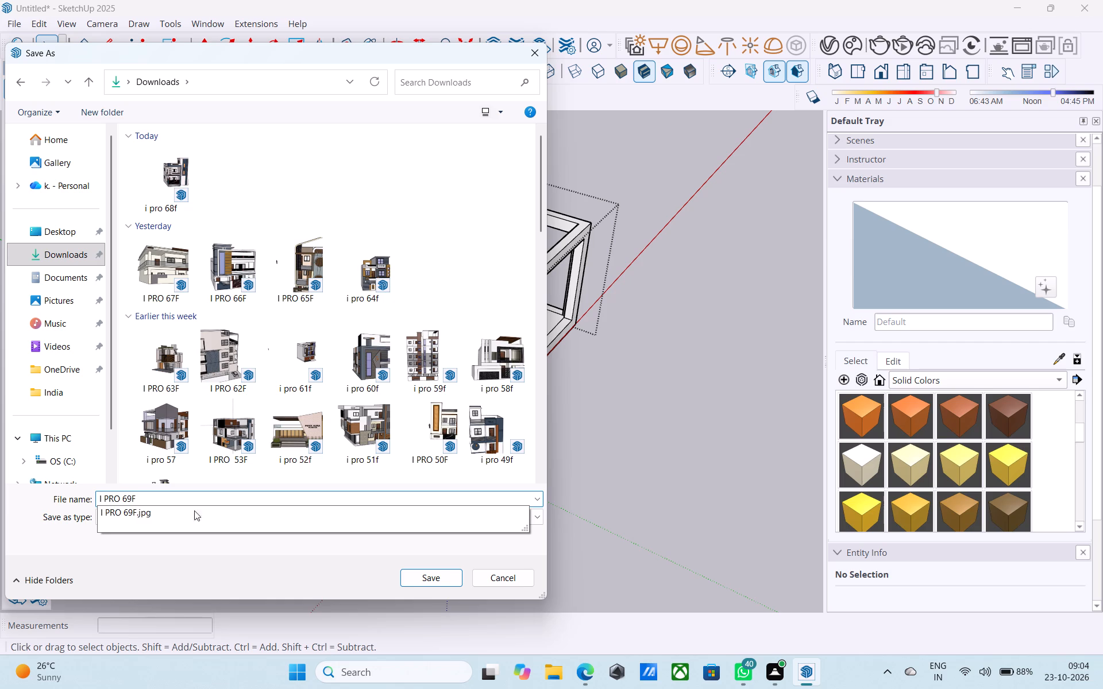
click(426, 572)
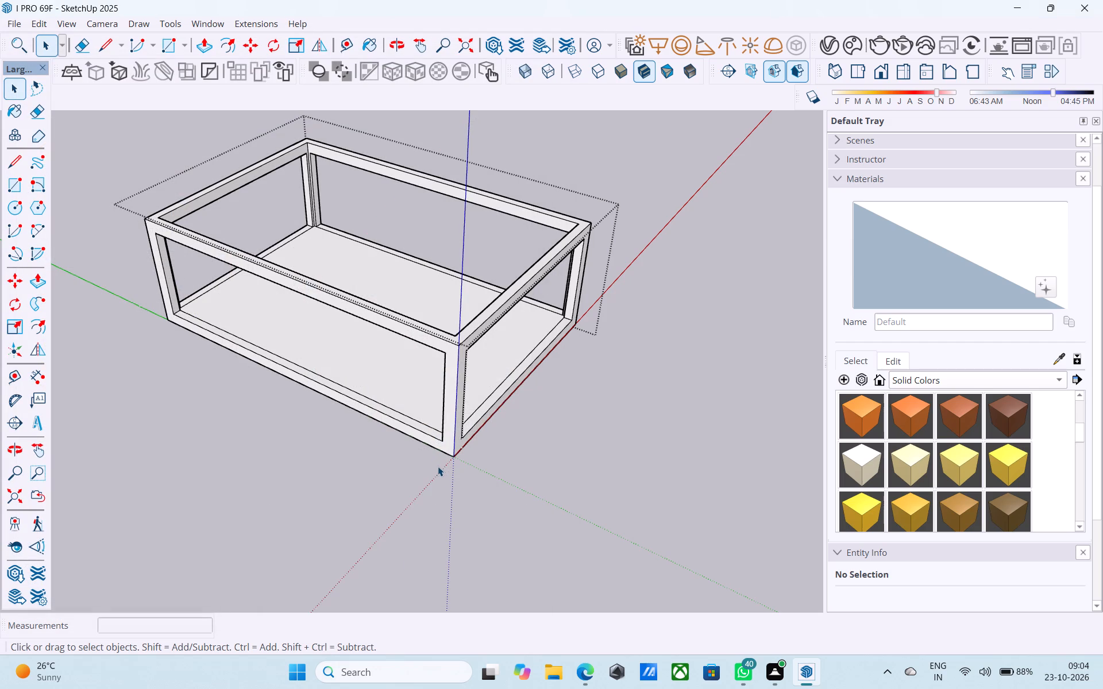
Examine the open frame and its new floor surface from several sides and close up at the top rim.
scroll(427, 469, down, 3)
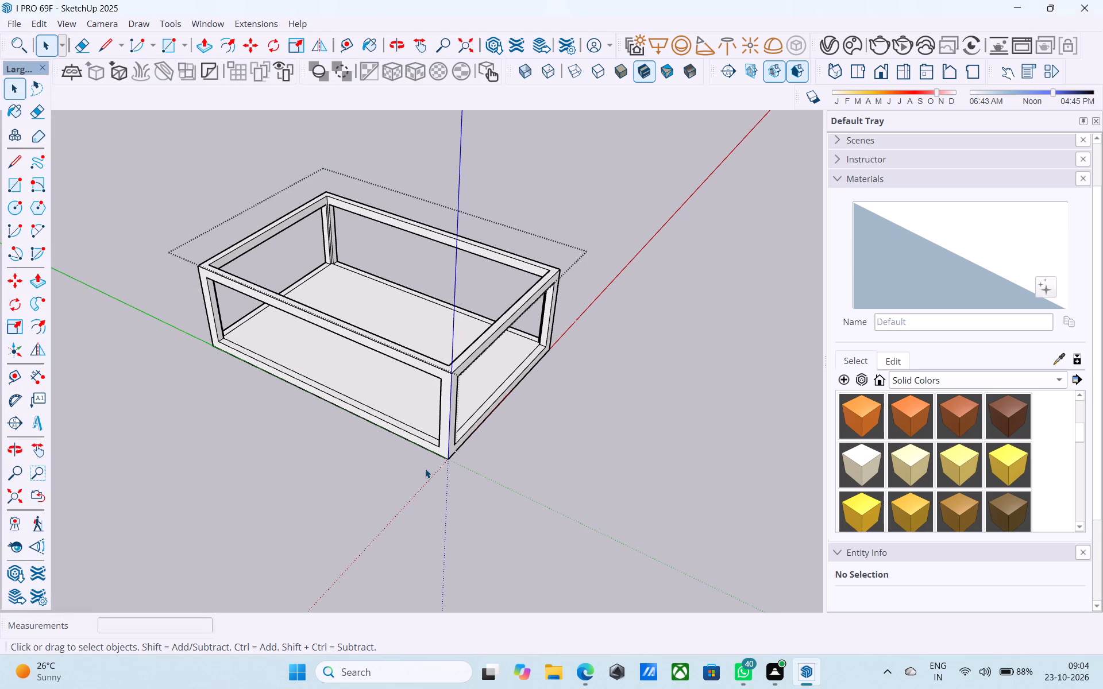
scroll(425, 467, down, 10)
middle_drag(419, 477, 433, 328)
scroll(430, 326, up, 6)
scroll(430, 326, down, 5)
middle_drag(430, 326, 193, 398)
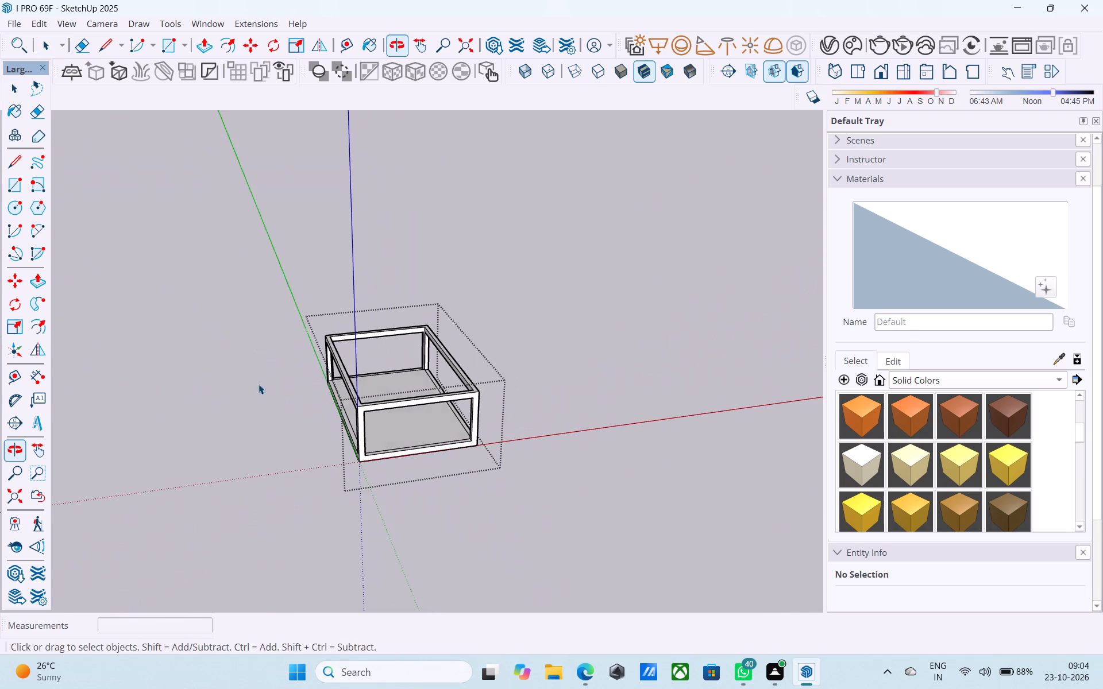
middle_drag(452, 340, 357, 471)
middle_drag(303, 472, 397, 412)
scroll(379, 374, up, 5)
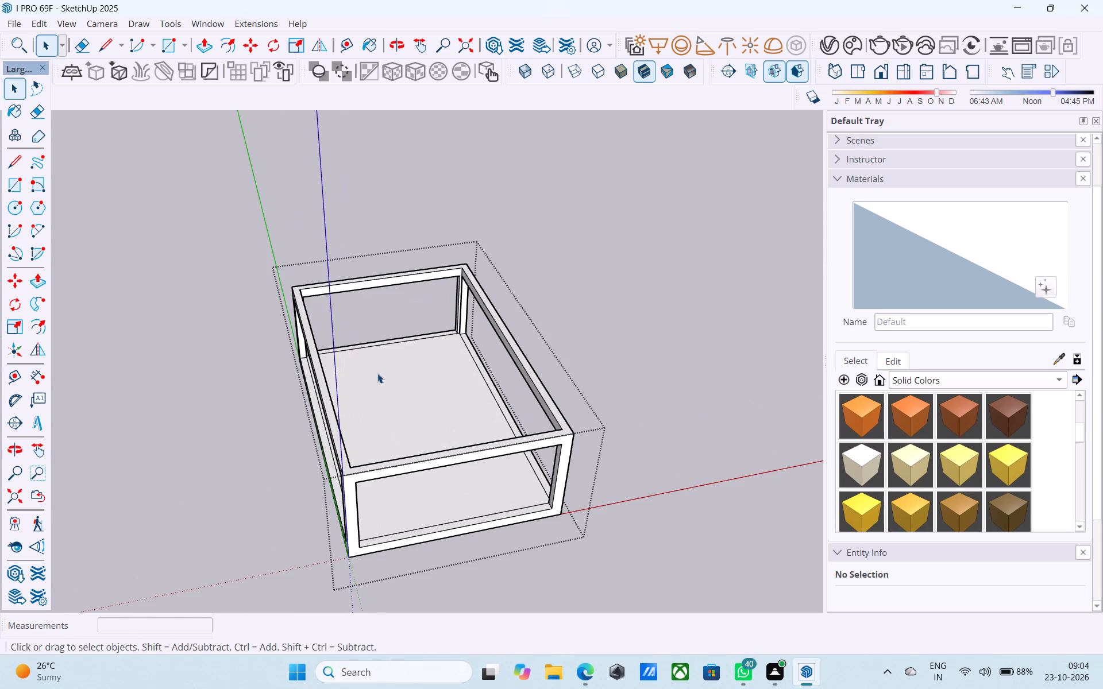
middle_drag(377, 374, 361, 327)
scroll(363, 291, up, 8)
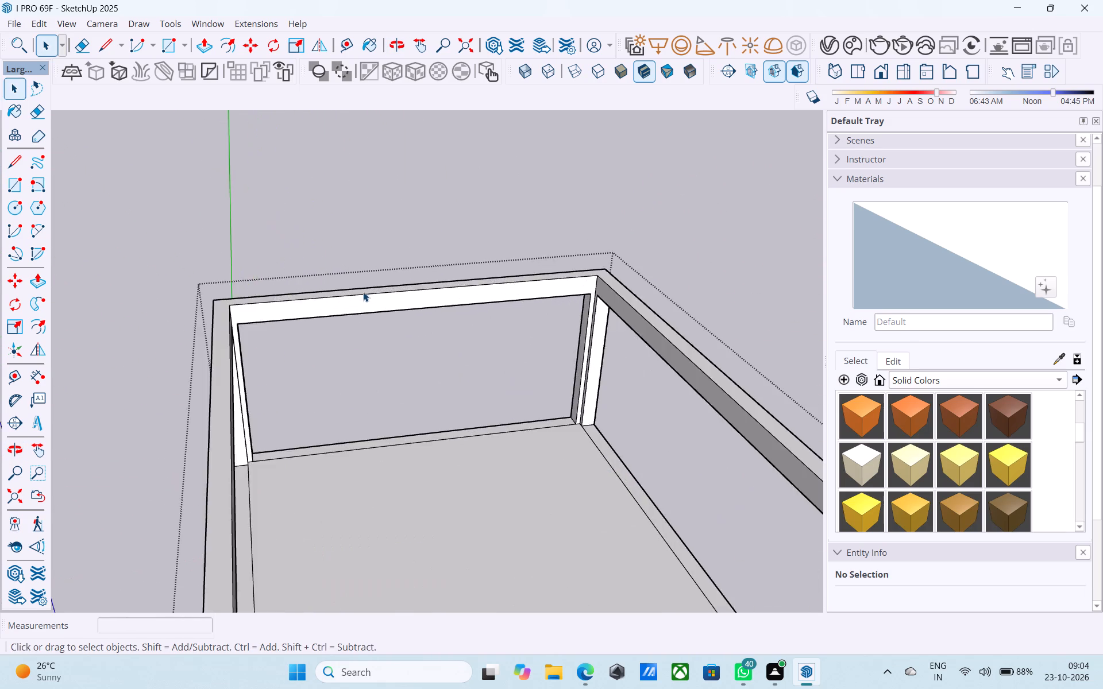
scroll(363, 292, down, 4)
middle_drag(364, 292, 450, 231)
scroll(450, 231, down, 5)
middle_drag(487, 412, 399, 419)
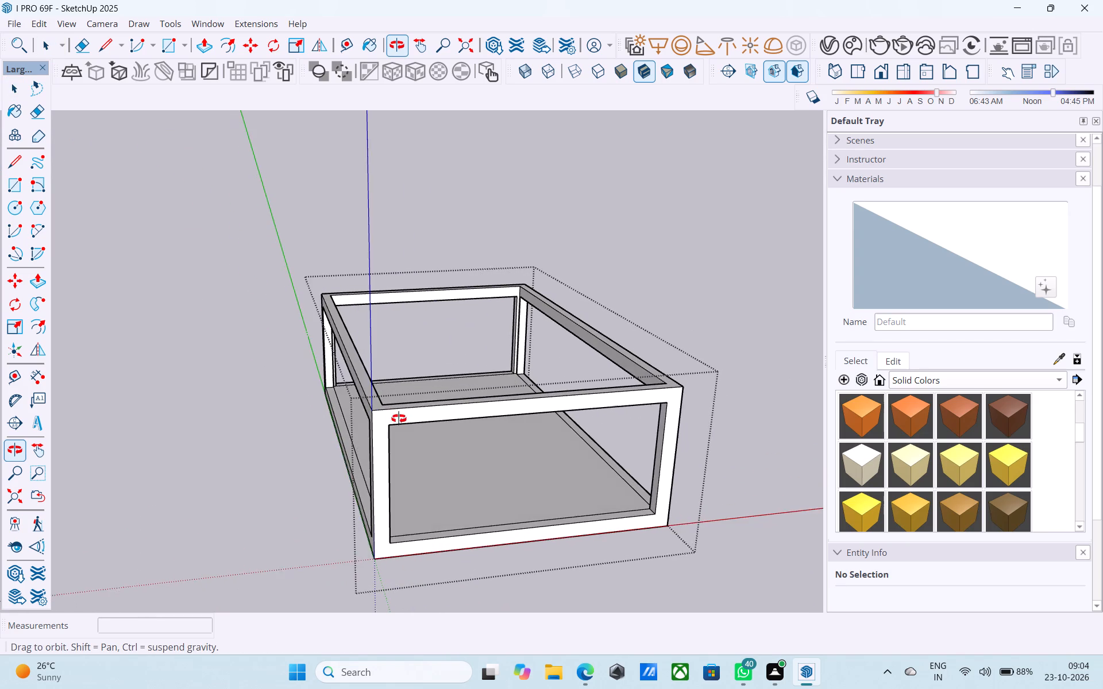
middle_drag(399, 419, 398, 419)
Measure the height from the short-side opening's lower corner to the frame's top edge using a temporary line.
key(l)
click(389, 541)
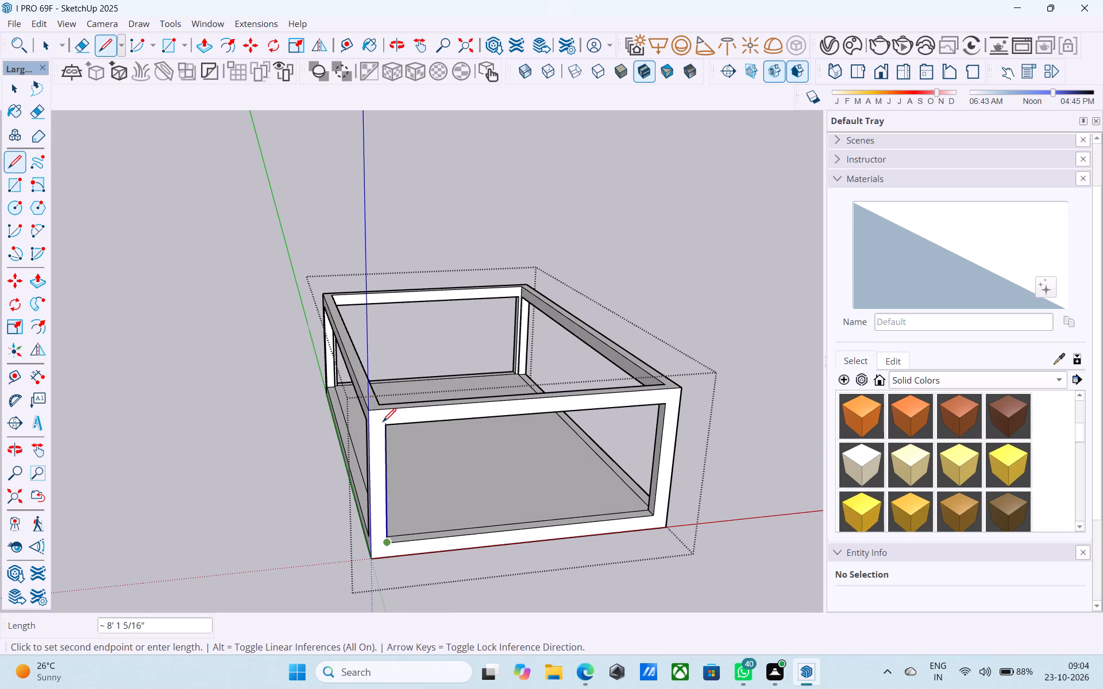
scroll(387, 429, up, 4)
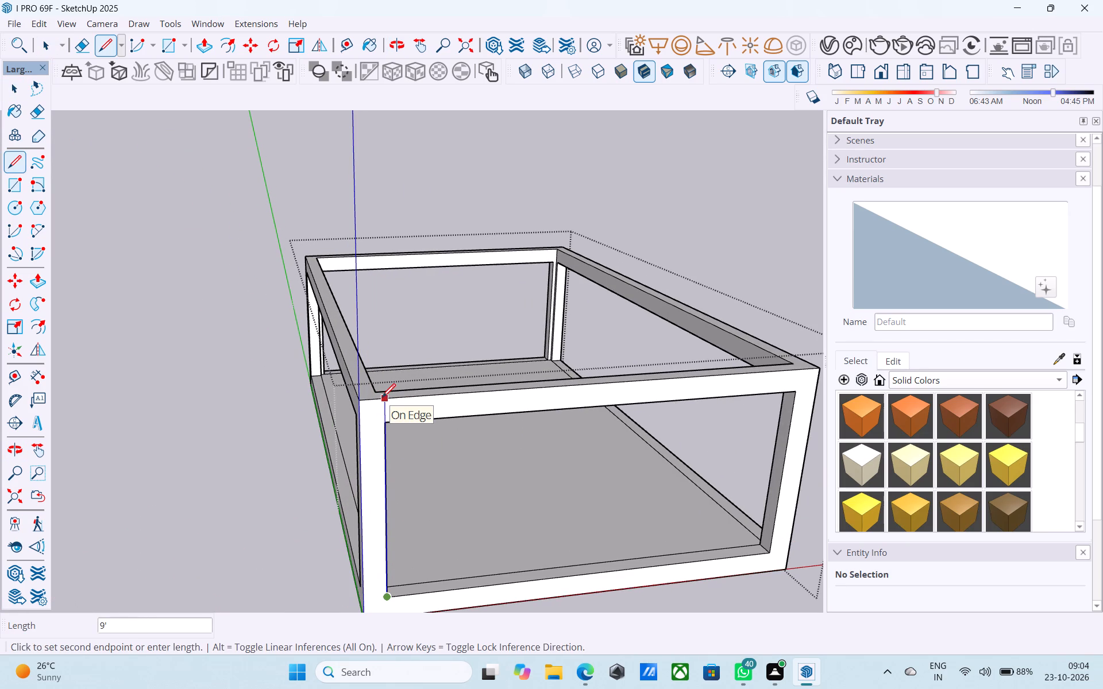
scroll(382, 398, down, 6)
key(space)
Raise the frame's top rim face by 1' with Push/Pull.
scroll(382, 401, down, 5)
scroll(384, 432, up, 5)
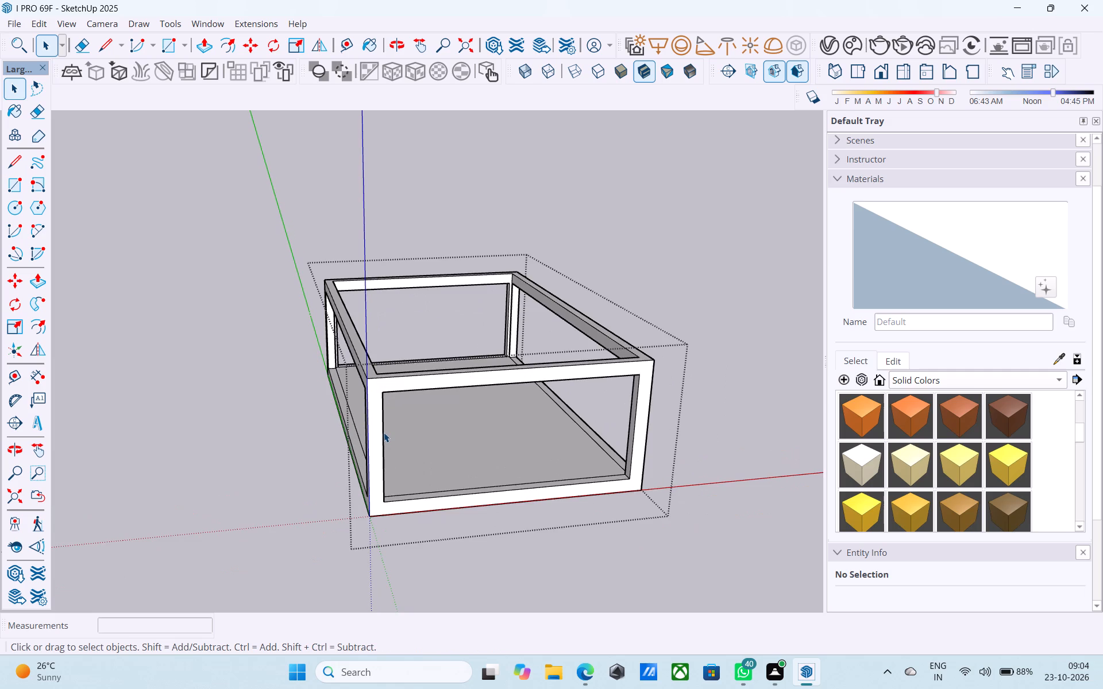
scroll(370, 366, up, 6)
click(370, 365)
key(p)
click(370, 365)
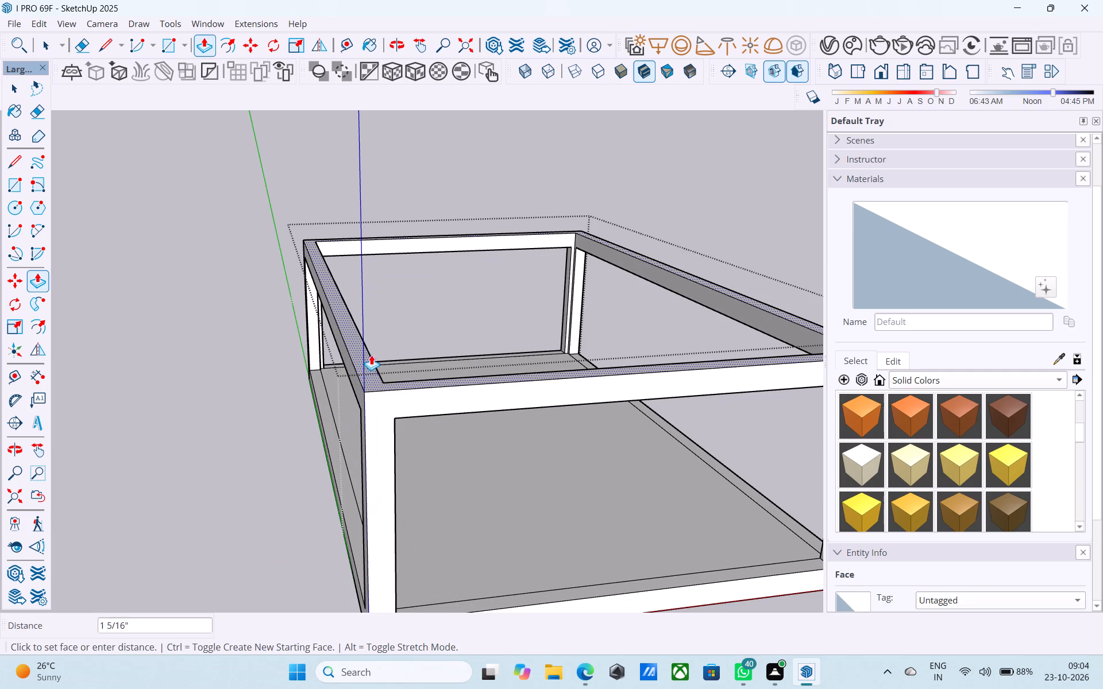
text(1')
key(Return)
scroll(372, 351, down, 1)
scroll(372, 351, up, 1)
scroll(372, 351, down, 3)
scroll(371, 354, up, 1)
scroll(369, 355, down, 2)
key(space)
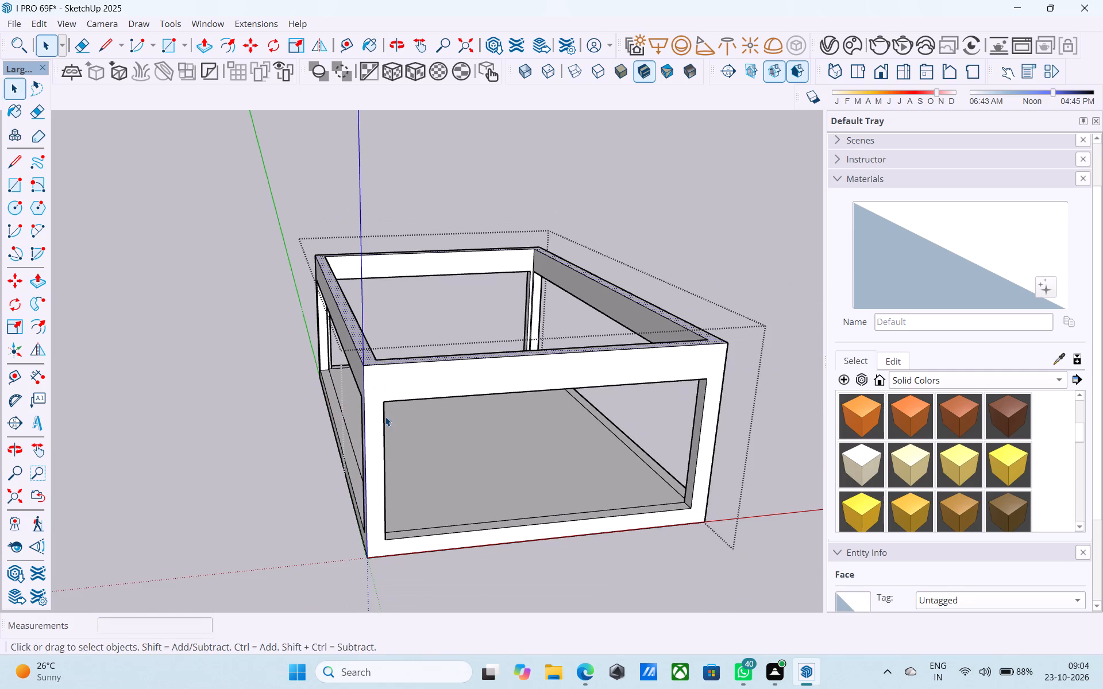
Measure the height from the short-side opening's lower corner to the raised frame's top edge with a temporary line.
key(l)
click(391, 537)
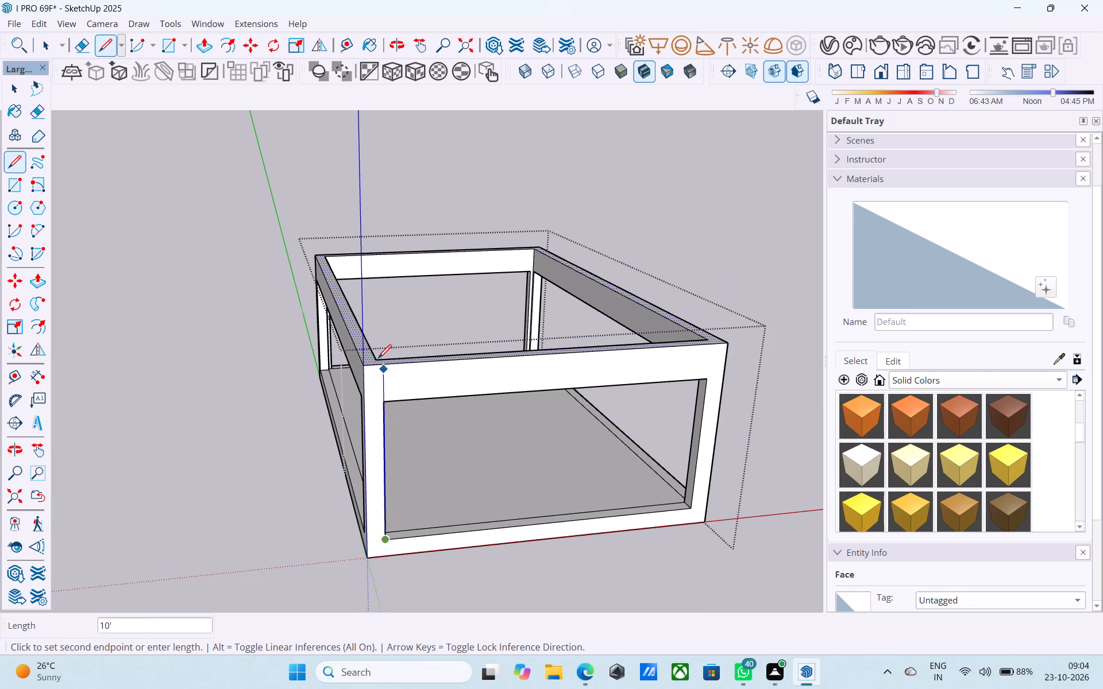
key(space)
Draw an 18' 6" by 28' 6" rectangle across the frame's top opening between its inner corners and reverse its face.
scroll(384, 366, down, 4)
middle_drag(384, 370, 385, 237)
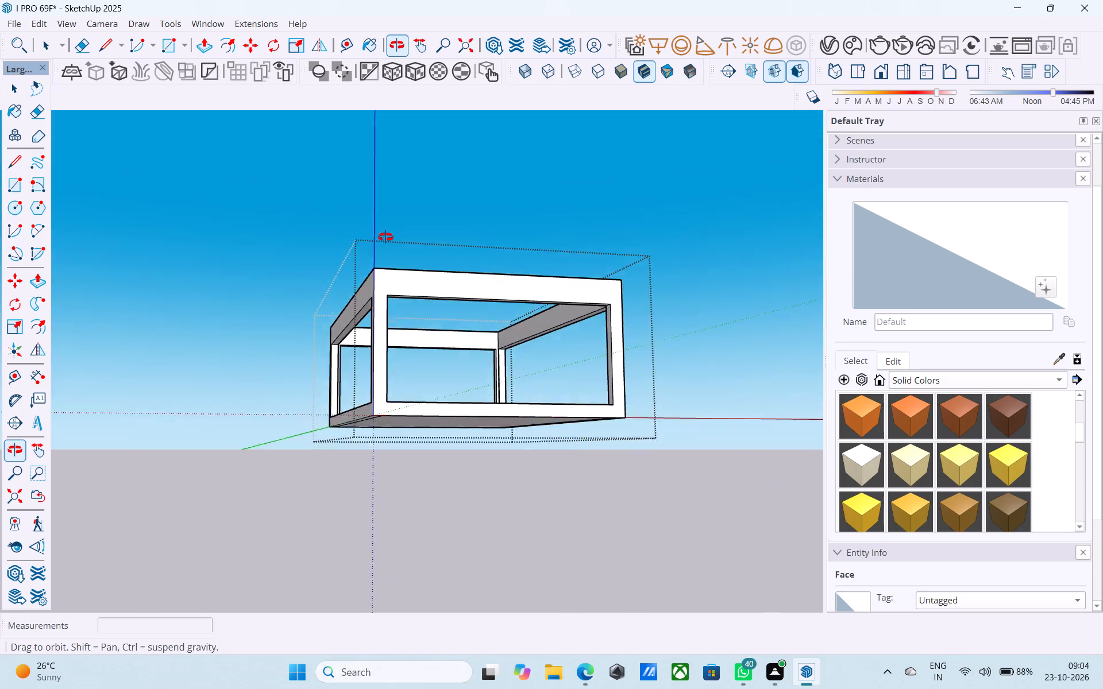
middle_drag(385, 237, 303, 462)
scroll(374, 246, up, 8)
key(r)
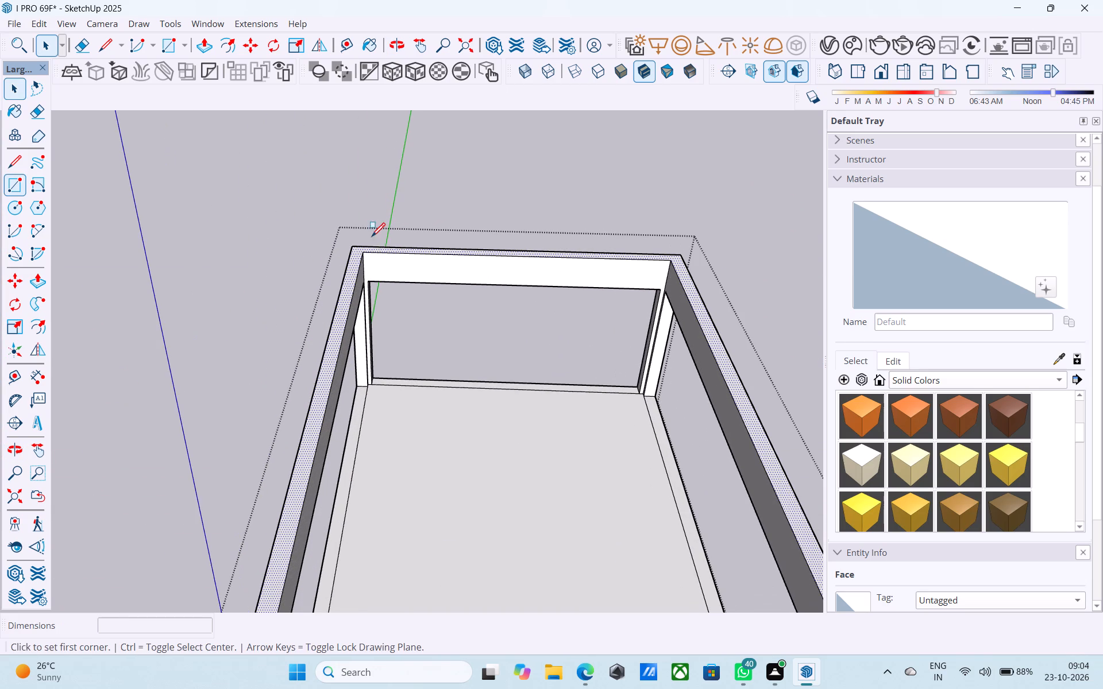
click(367, 249)
scroll(367, 245, down, 5)
click(591, 446)
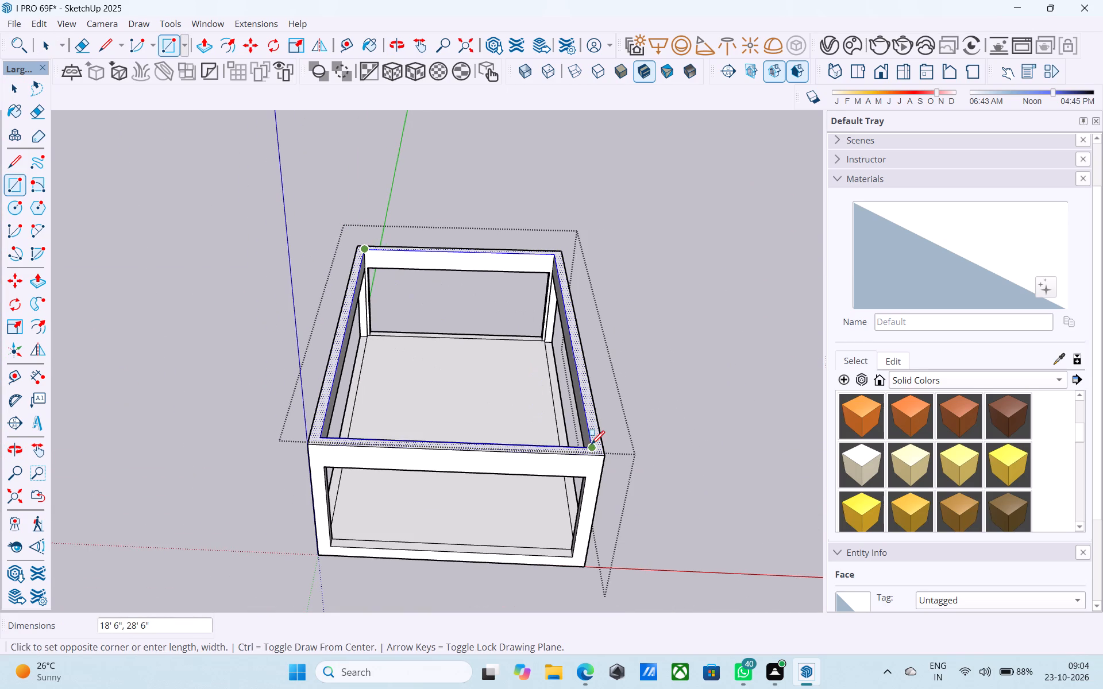
key(space)
click(533, 421)
right_click(533, 421)
click(563, 261)
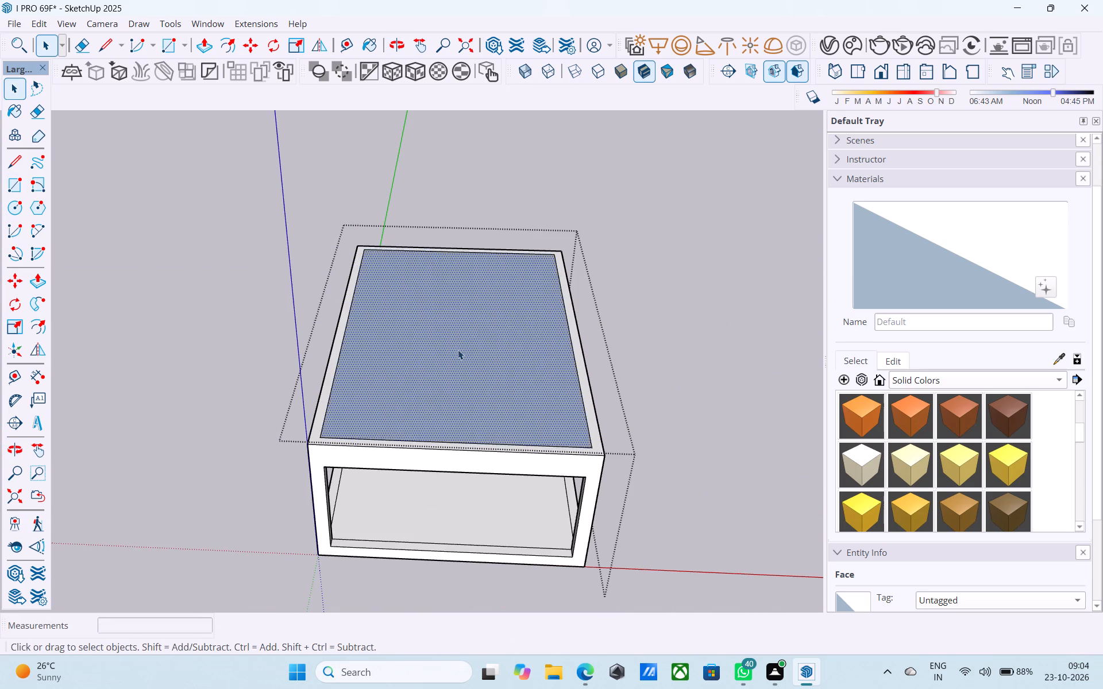
Draw a 6" vertical line upward from each of two diagonally opposite inner corners of the top rim.
middle_drag(454, 356, 447, 349)
key(l)
click(373, 251)
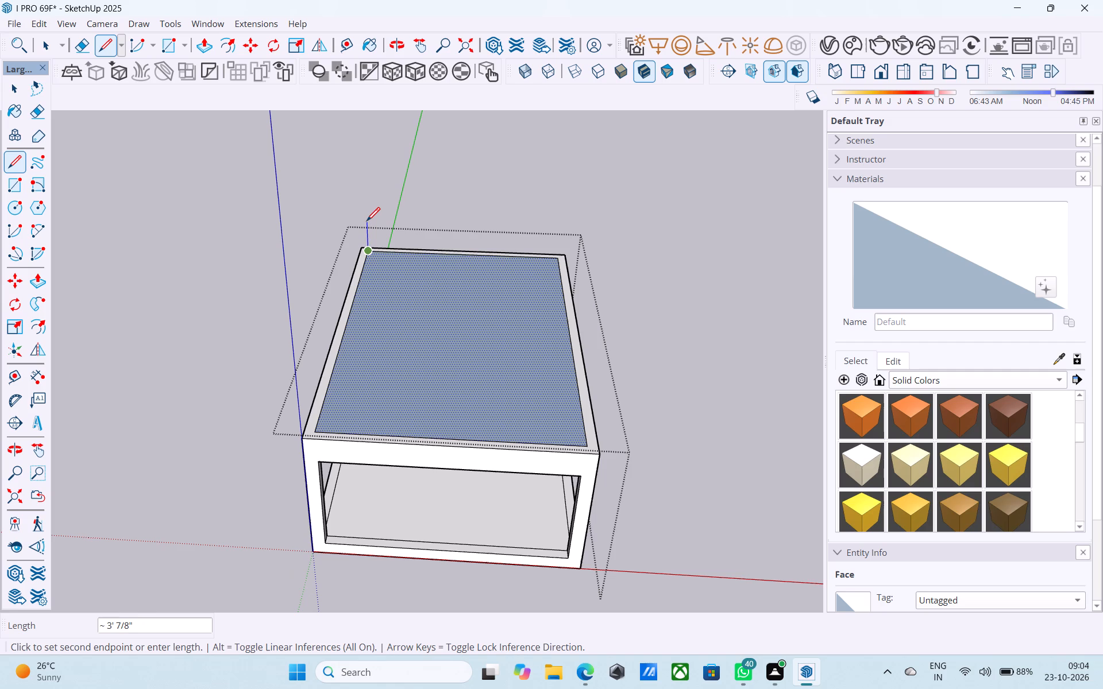
text(6")
key(Return)
key(space)
middle_drag(474, 372, 461, 331)
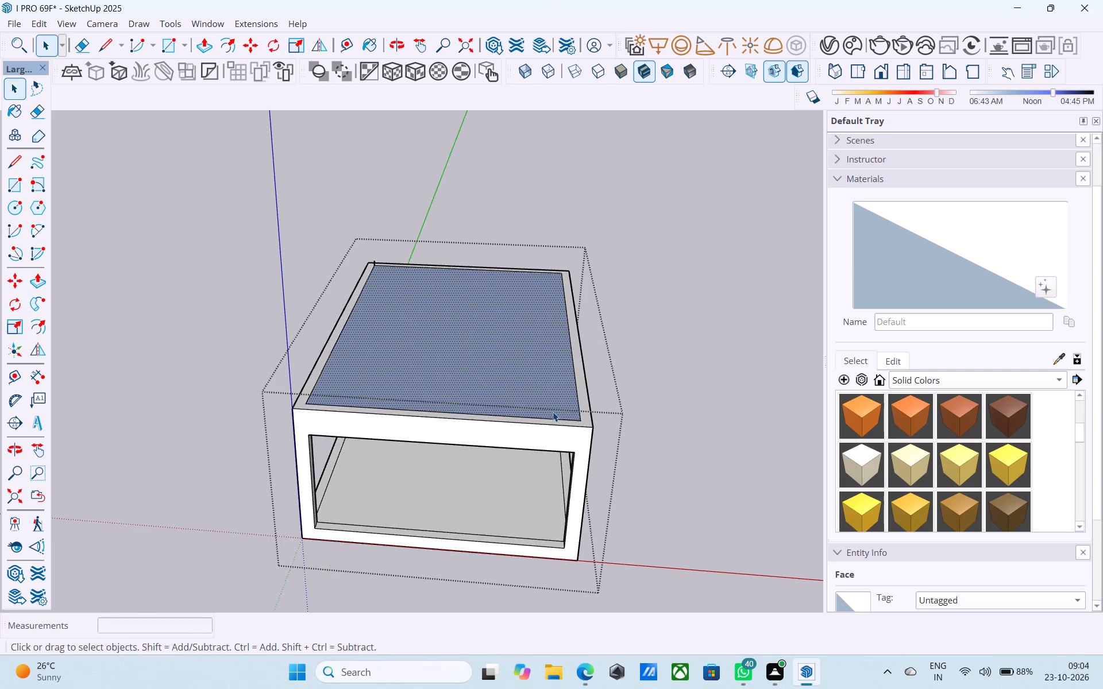
scroll(567, 423, up, 3)
key(l)
middle_drag(584, 427, 520, 412)
click(527, 417)
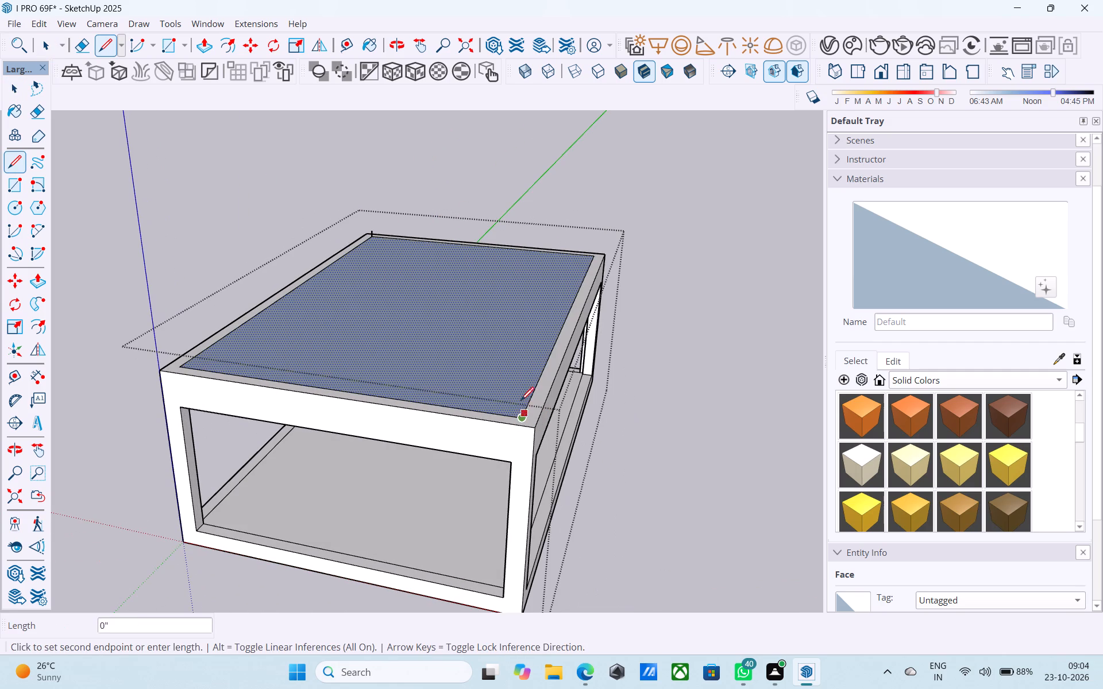
text(6")
key(Return)
key(space)
Draw an 18' 6" by 28' 6" rectangle between the upper ends of the two 6" vertical lines.
text(R)
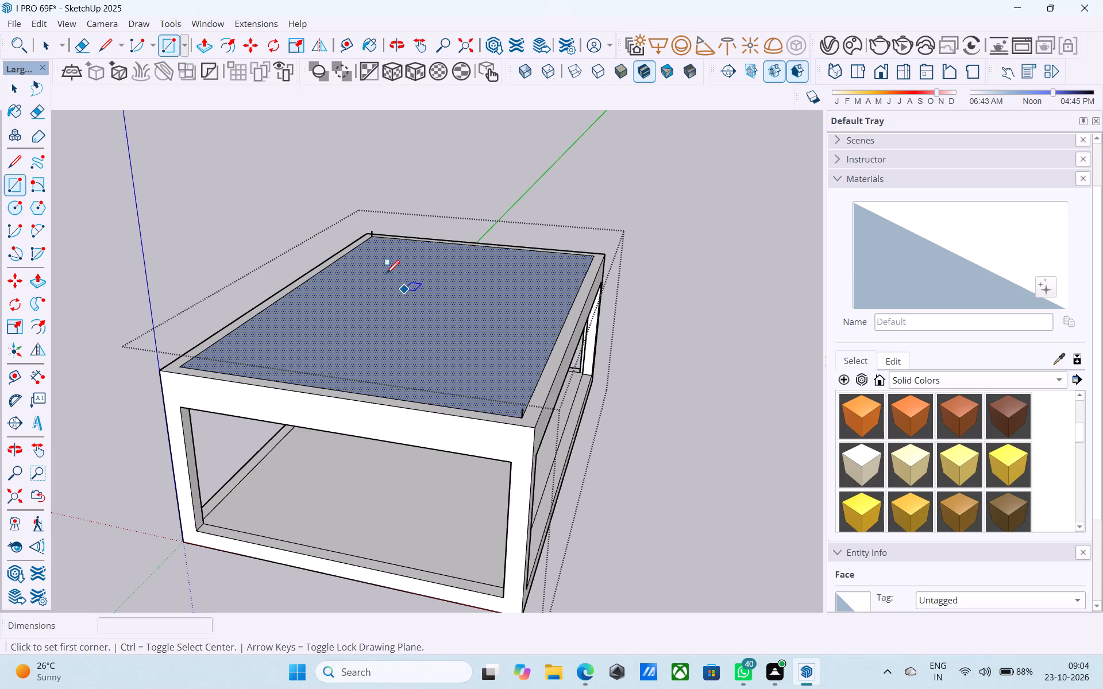
middle_drag(371, 244, 357, 233)
scroll(358, 224, up, 3)
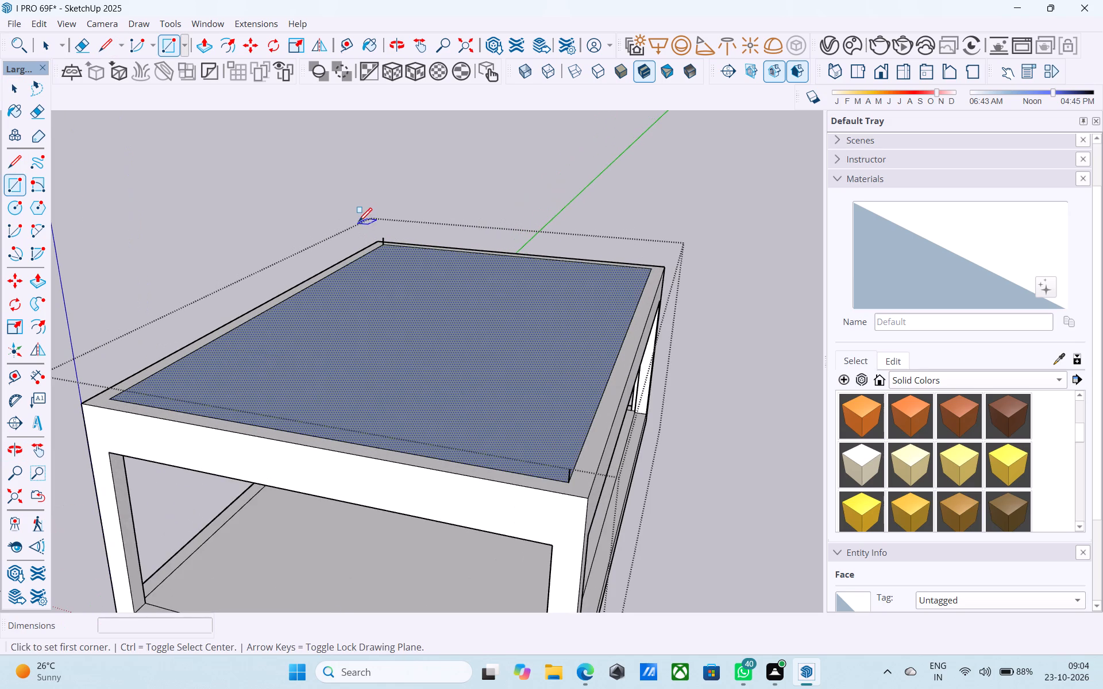
click(380, 237)
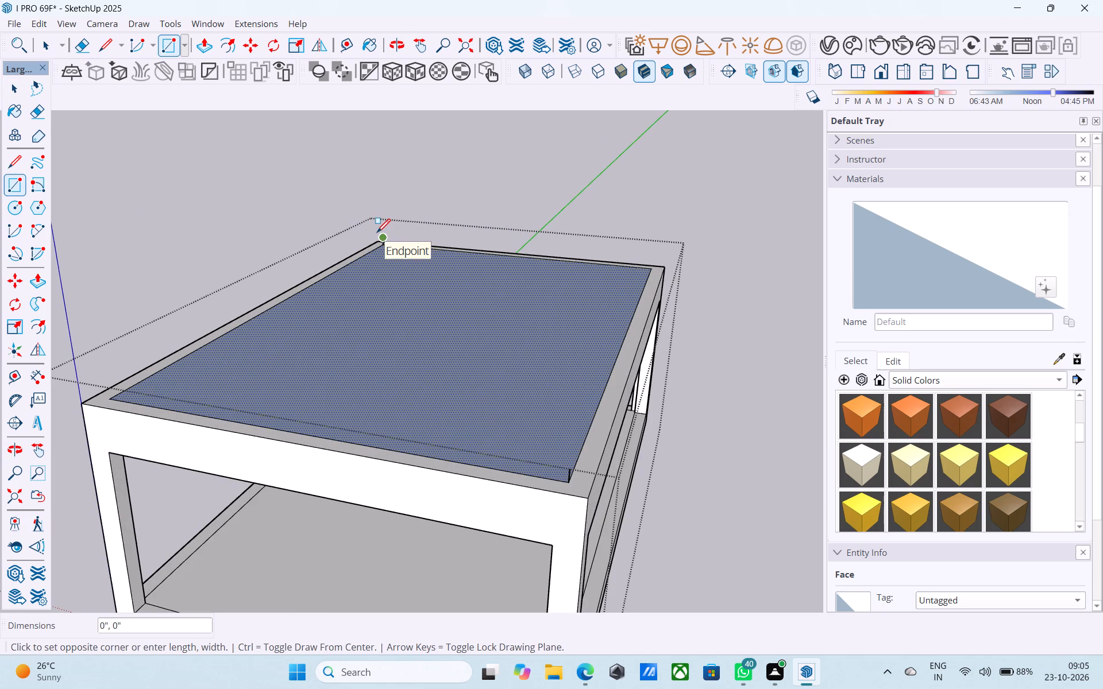
scroll(377, 234, down, 2)
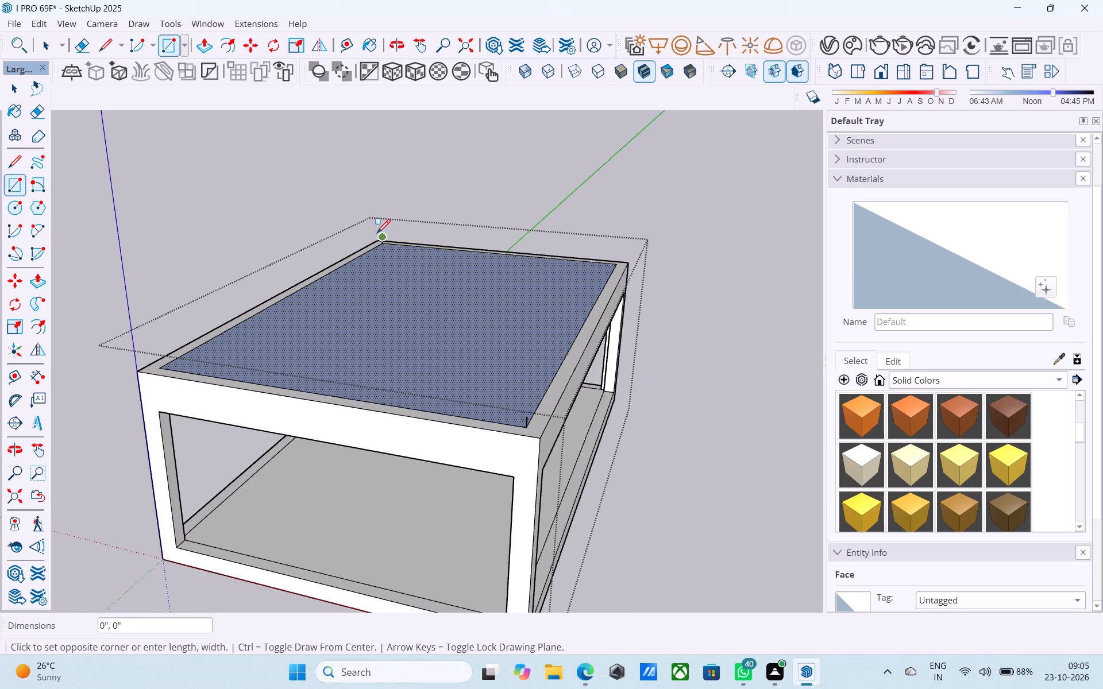
click(527, 416)
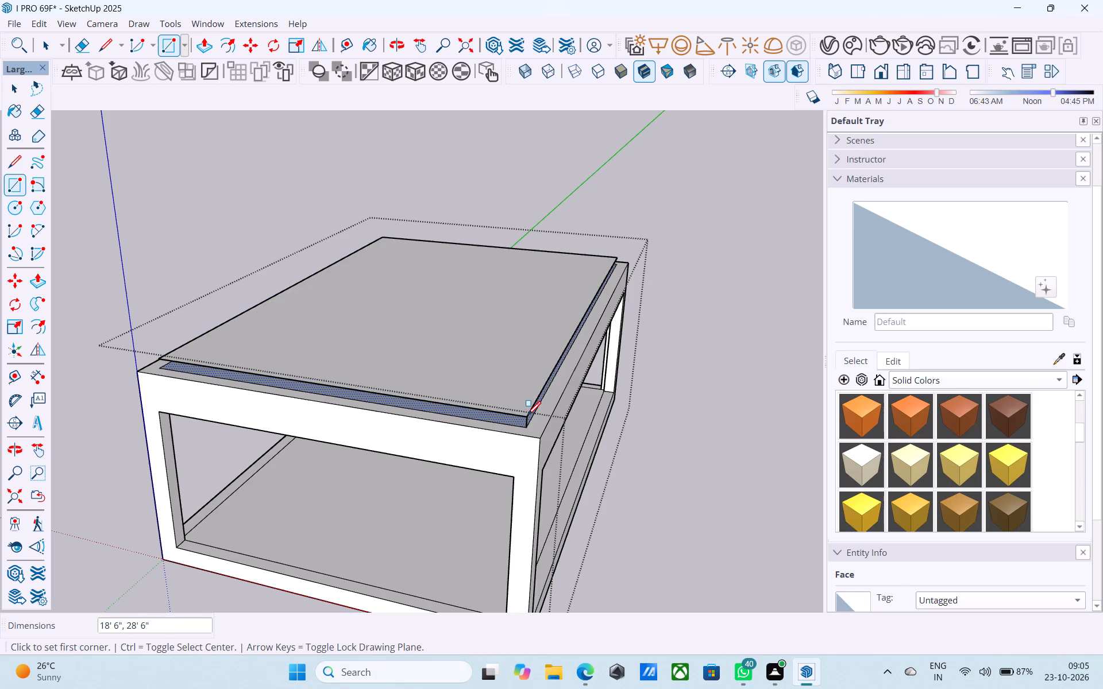
Close the slab's sides by drawing 6" vertical lines at its corners between the upper and lower rectangles.
scroll(555, 377, down, 6)
middle_drag(422, 368, 482, 384)
key(l)
scroll(325, 368, up, 13)
click(368, 393)
click(364, 376)
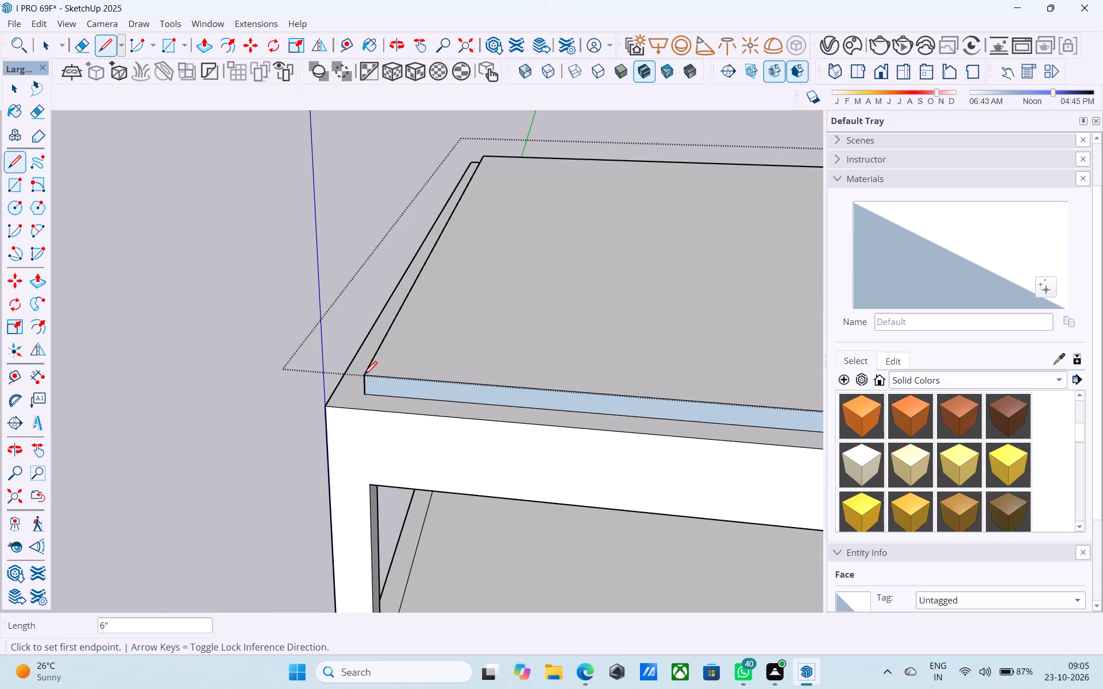
scroll(358, 377, down, 6)
middle_drag(356, 378, 767, 375)
middle_drag(402, 386, 868, 388)
middle_drag(506, 381, 845, 384)
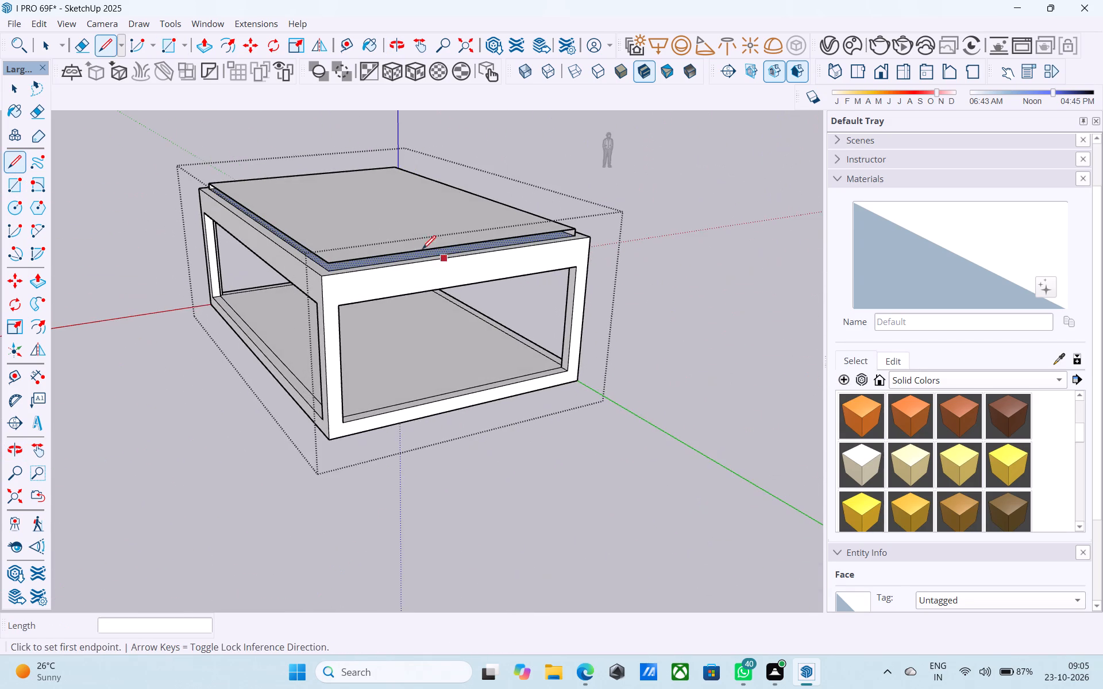
scroll(350, 242, up, 10)
click(313, 297)
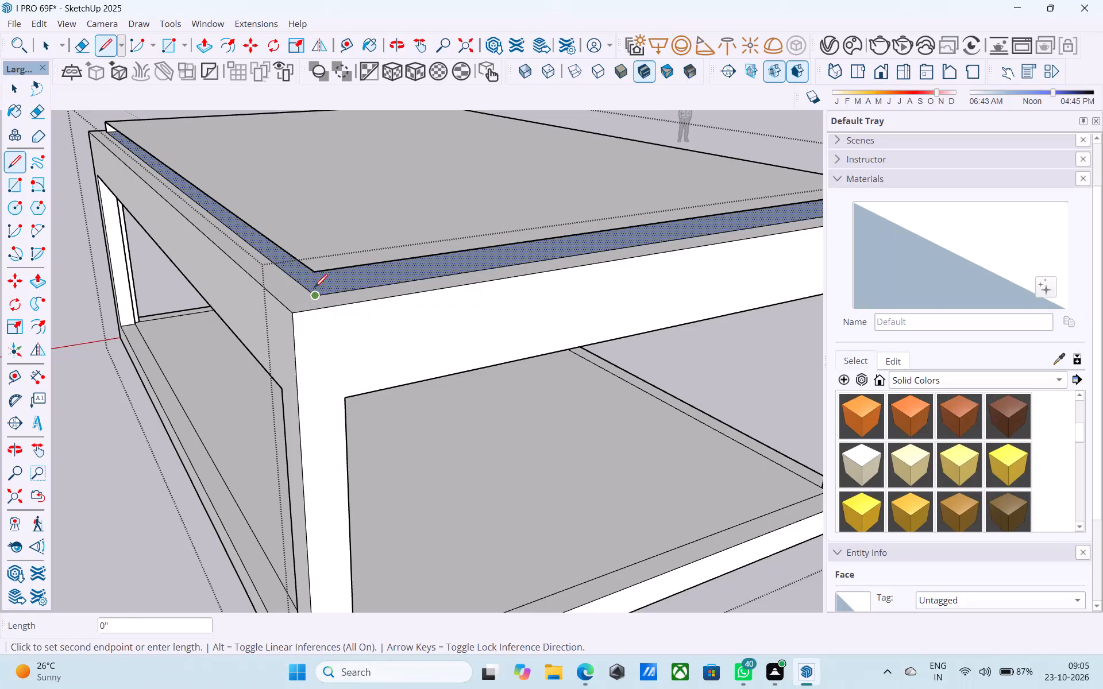
click(316, 270)
scroll(314, 270, down, 6)
Reverse the slab's two side faces that meet at the corner opposite the origin.
key(space)
scroll(319, 272, up, 10)
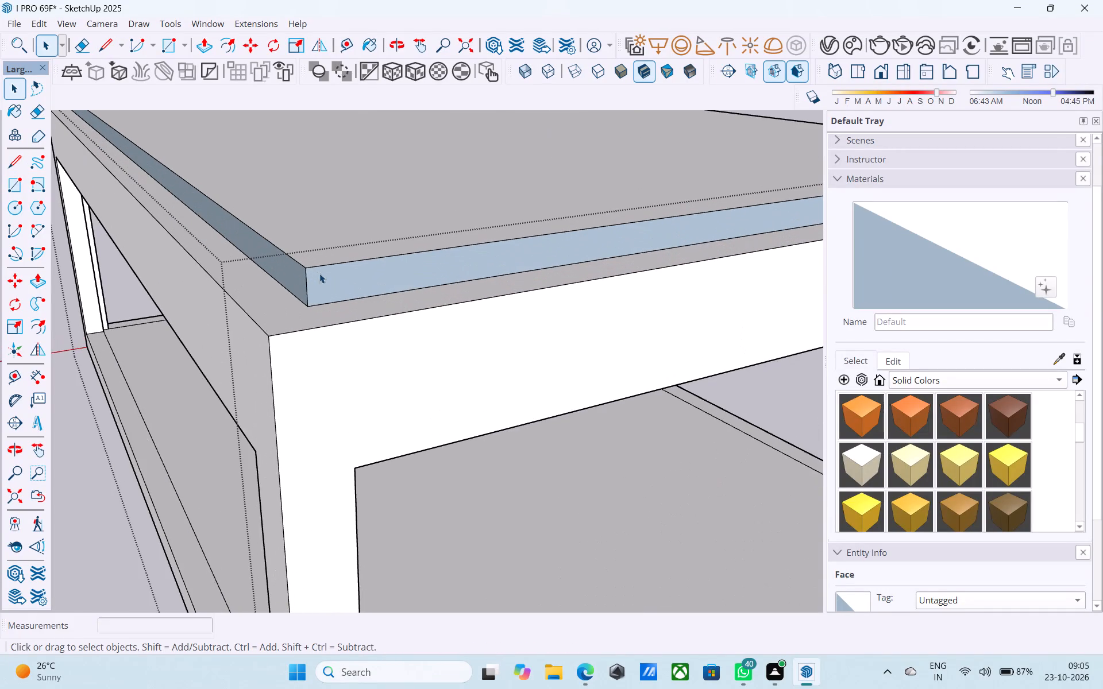
click(319, 273)
right_click(319, 273)
click(355, 459)
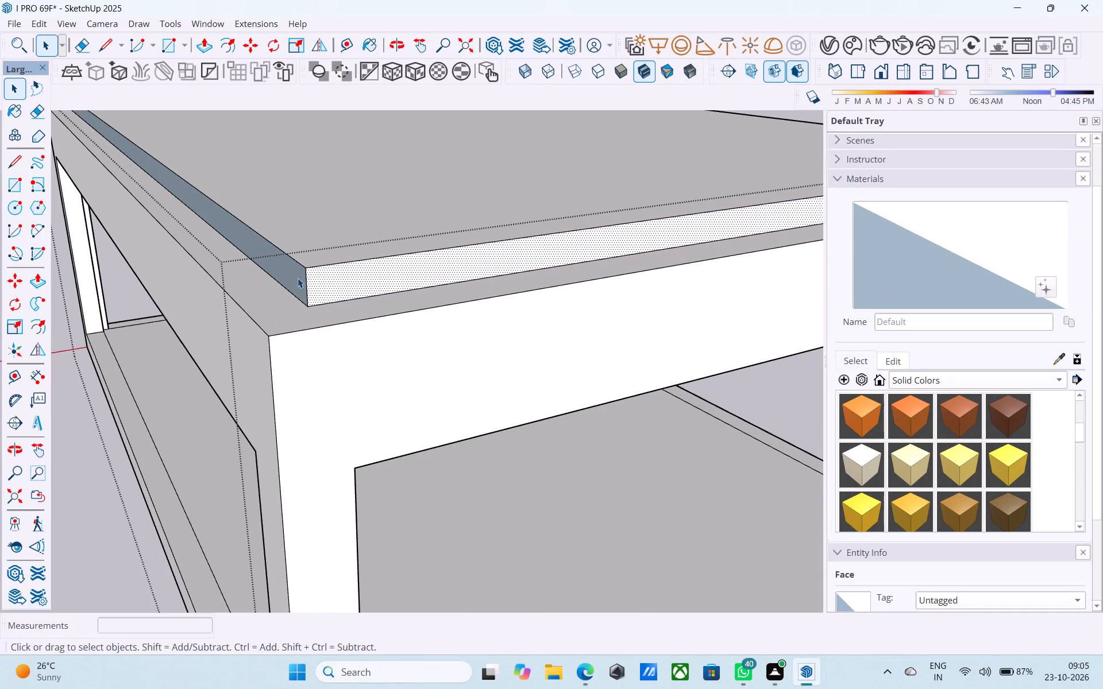
click(298, 277)
right_click(298, 277)
click(362, 473)
scroll(347, 417, down, 6)
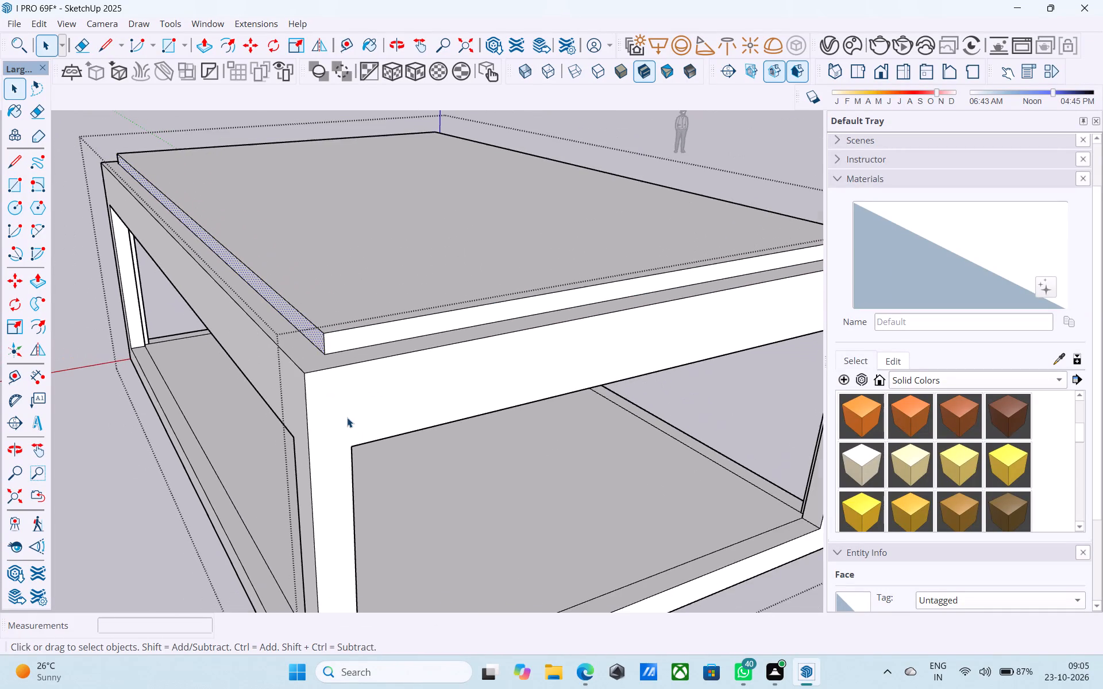
Reverse the slab's other two side faces, which meet at the corner above the origin.
scroll(347, 417, down, 12)
middle_drag(415, 404, 181, 358)
middle_drag(372, 327, 109, 348)
middle_drag(380, 327, 362, 330)
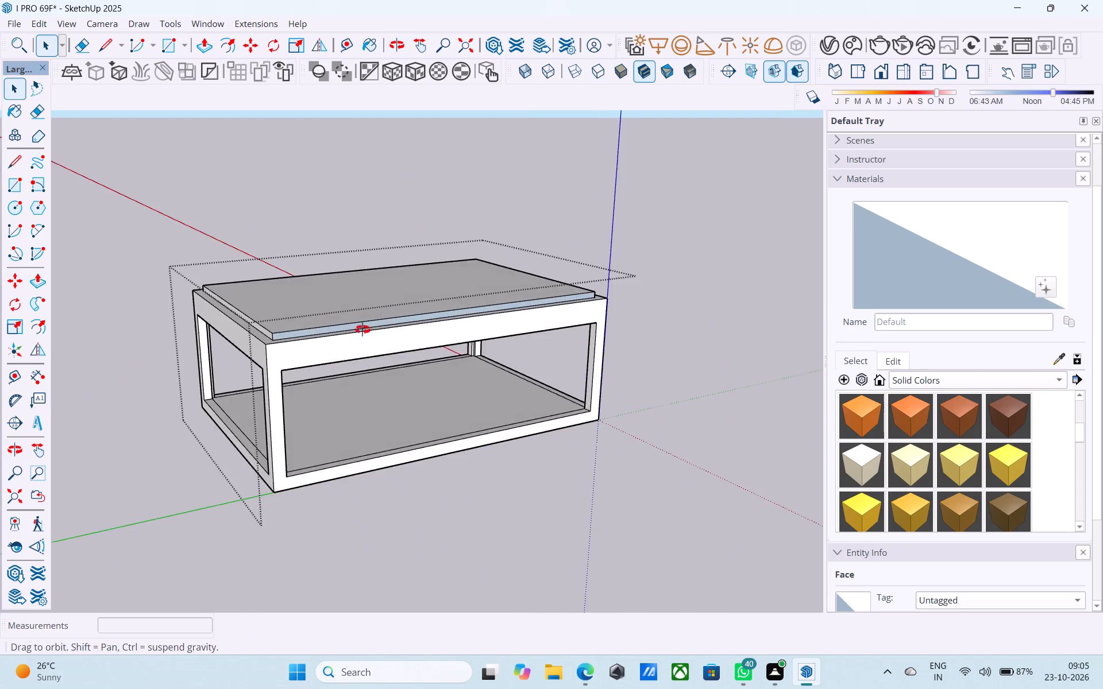
middle_drag(362, 330, 119, 345)
middle_drag(566, 334, 386, 324)
scroll(383, 323, up, 17)
click(468, 311)
right_click(468, 311)
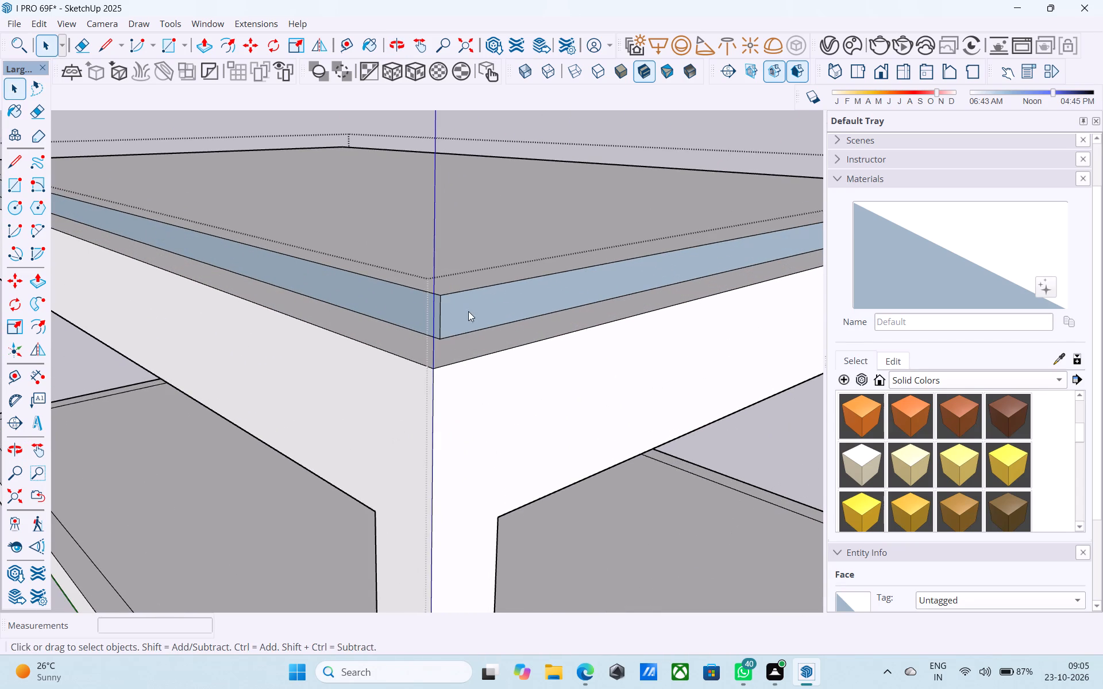
click(532, 498)
click(429, 319)
right_click(429, 318)
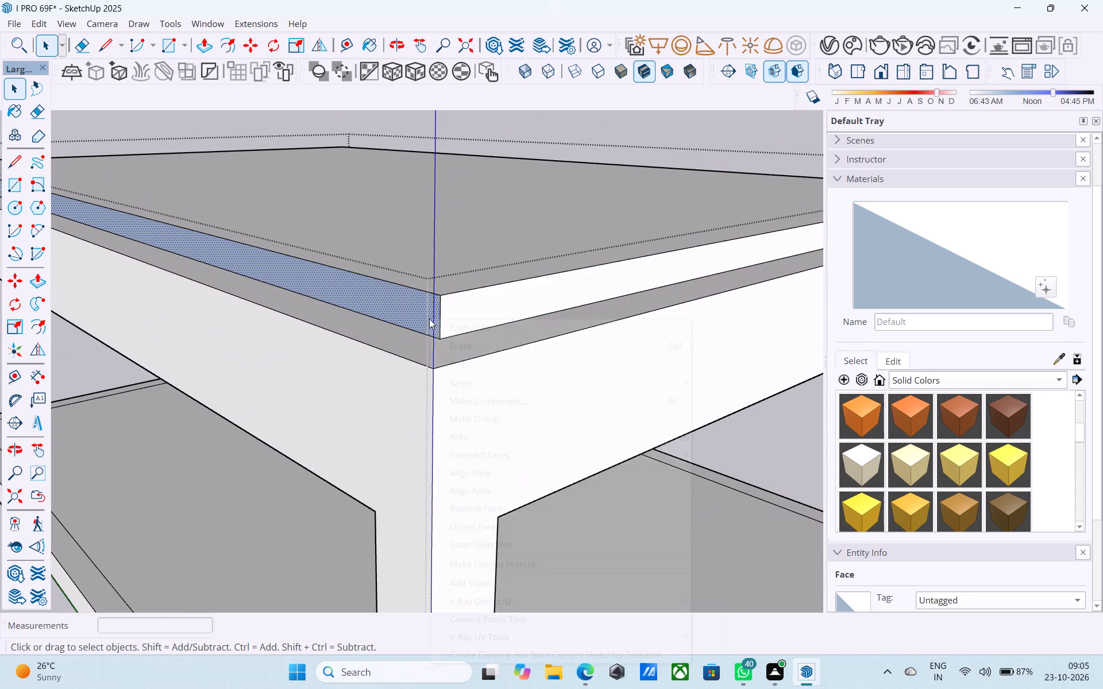
click(490, 509)
scroll(476, 457, down, 19)
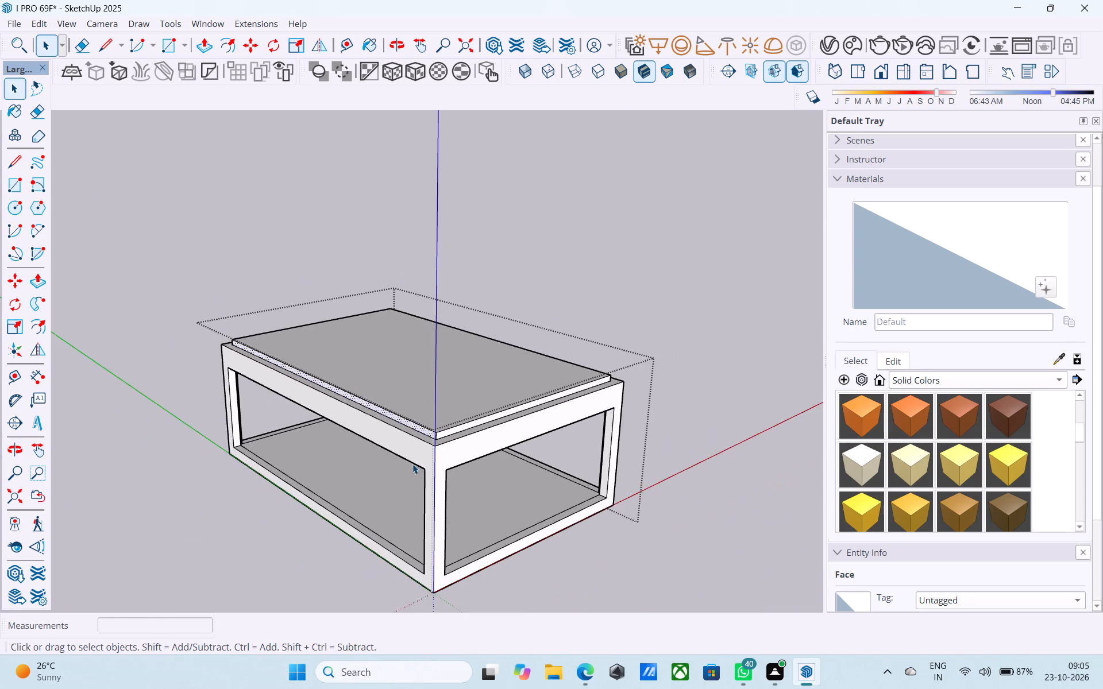
Push/Pull the slab's short side along the red axis outward until flush with the frame's outer face.
middle_drag(410, 459, 377, 452)
middle_drag(376, 445, 264, 442)
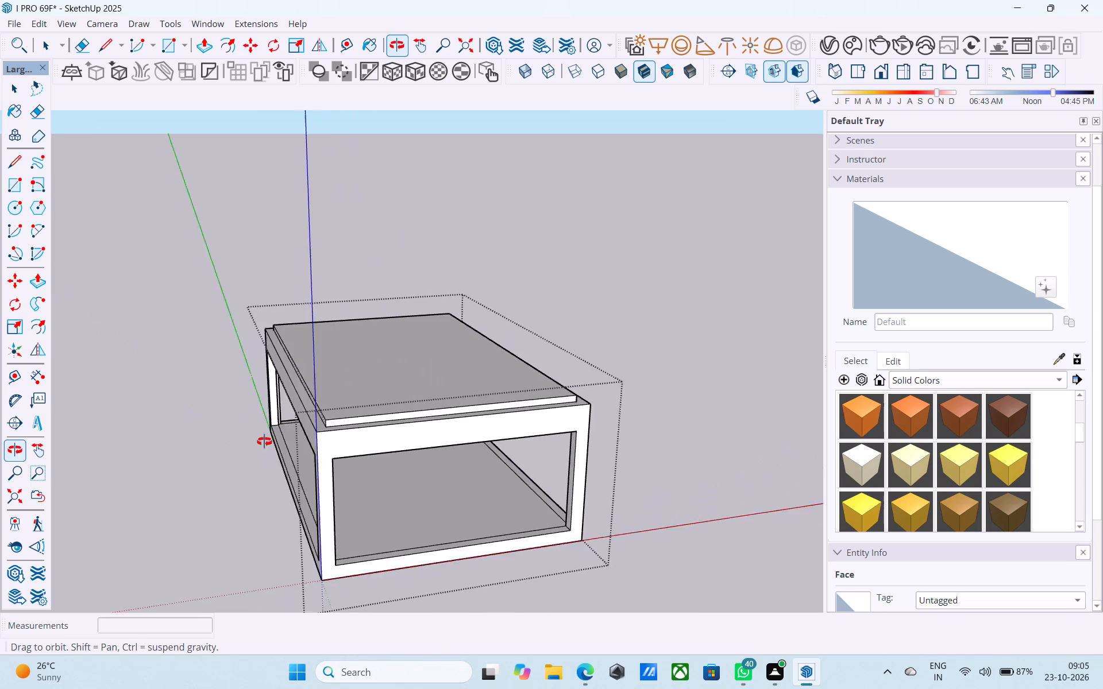
middle_drag(264, 442, 254, 442)
scroll(377, 408, up, 5)
middle_drag(379, 407, 427, 407)
scroll(427, 407, up, 5)
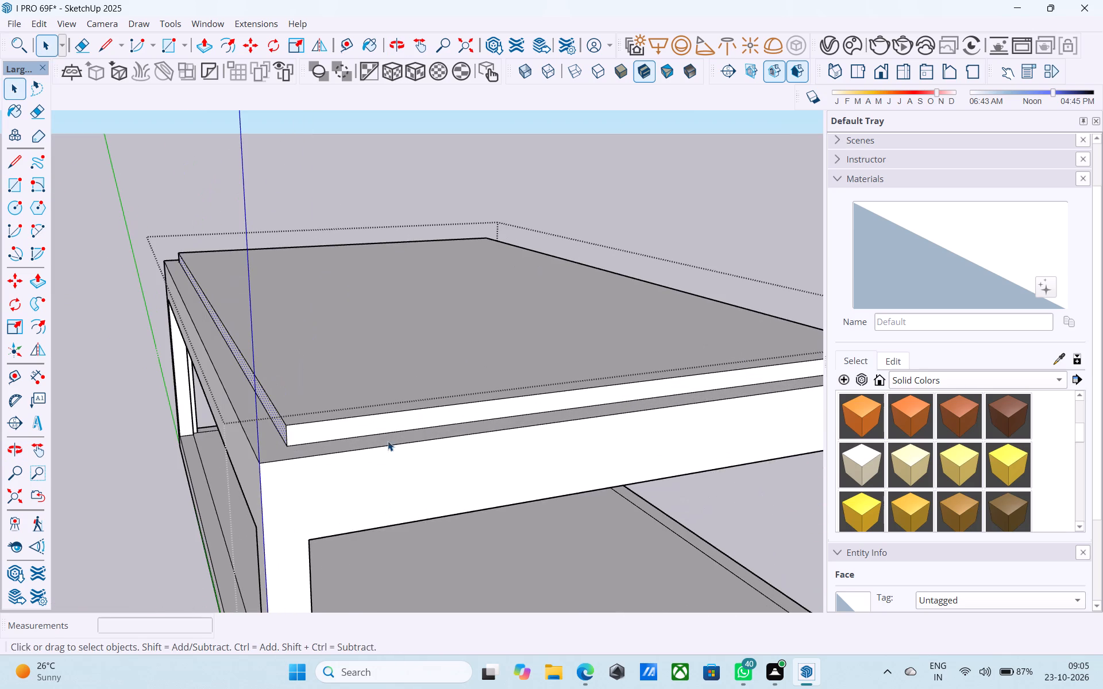
click(383, 429)
scroll(383, 429, up, 1)
key(p)
click(383, 429)
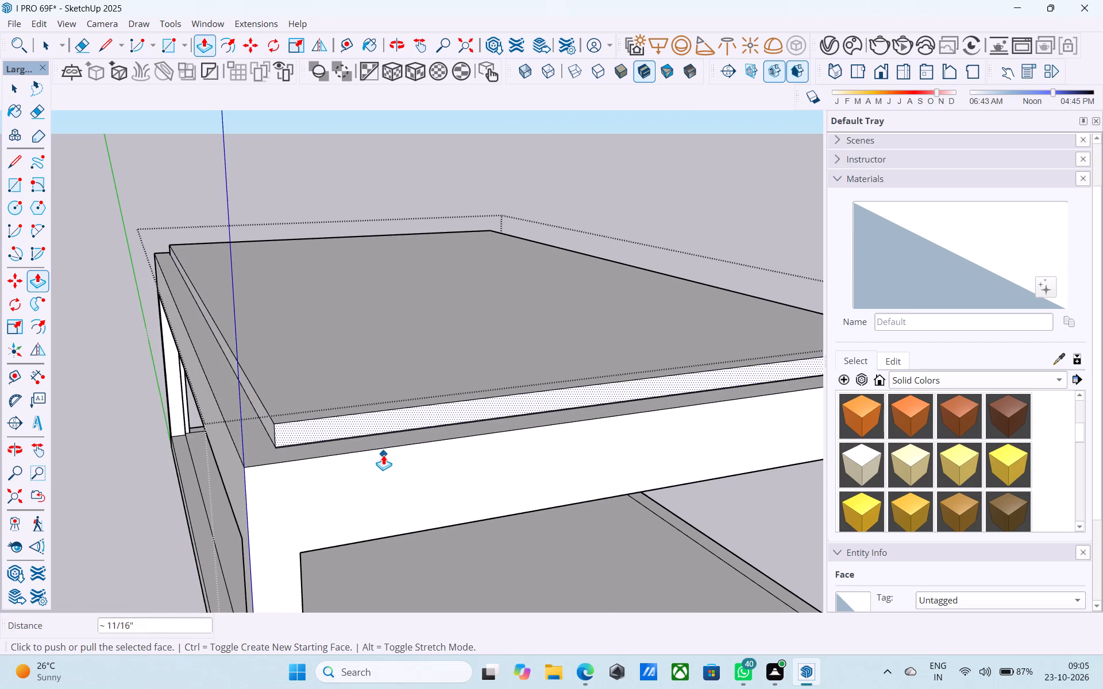
click(366, 410)
click(275, 478)
Push/Pull the slab's long side along the green axis outward 9" until flush with the frame's outer face.
middle_drag(267, 451, 314, 438)
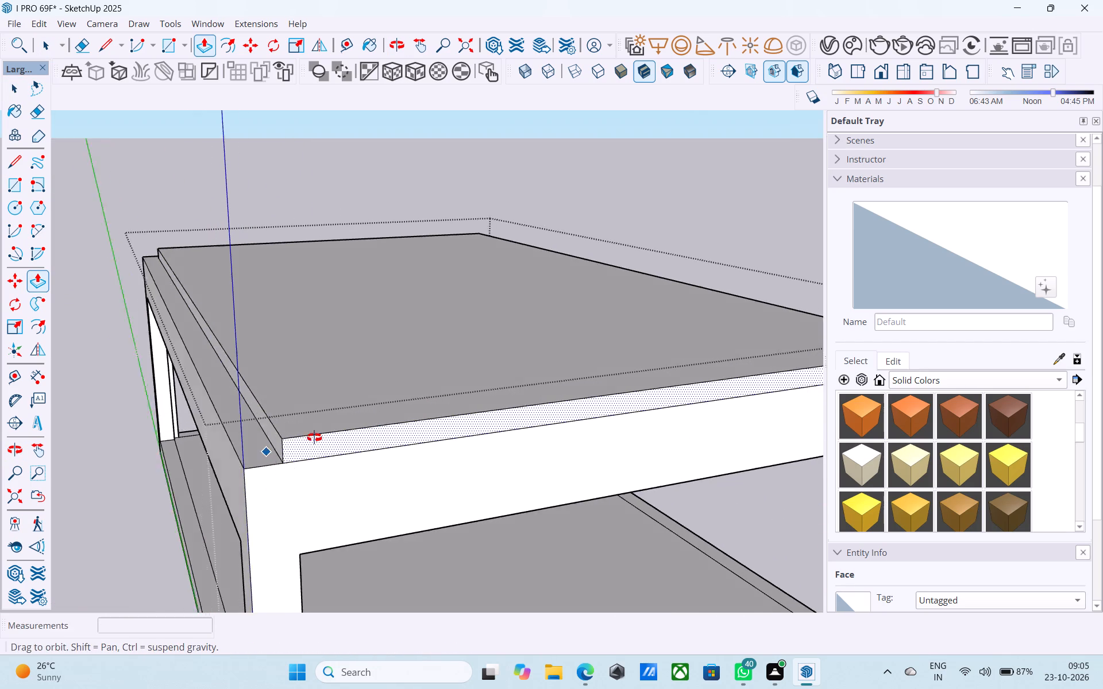
middle_drag(314, 438, 331, 435)
scroll(307, 436, up, 3)
key(space)
click(249, 447)
key(p)
click(249, 447)
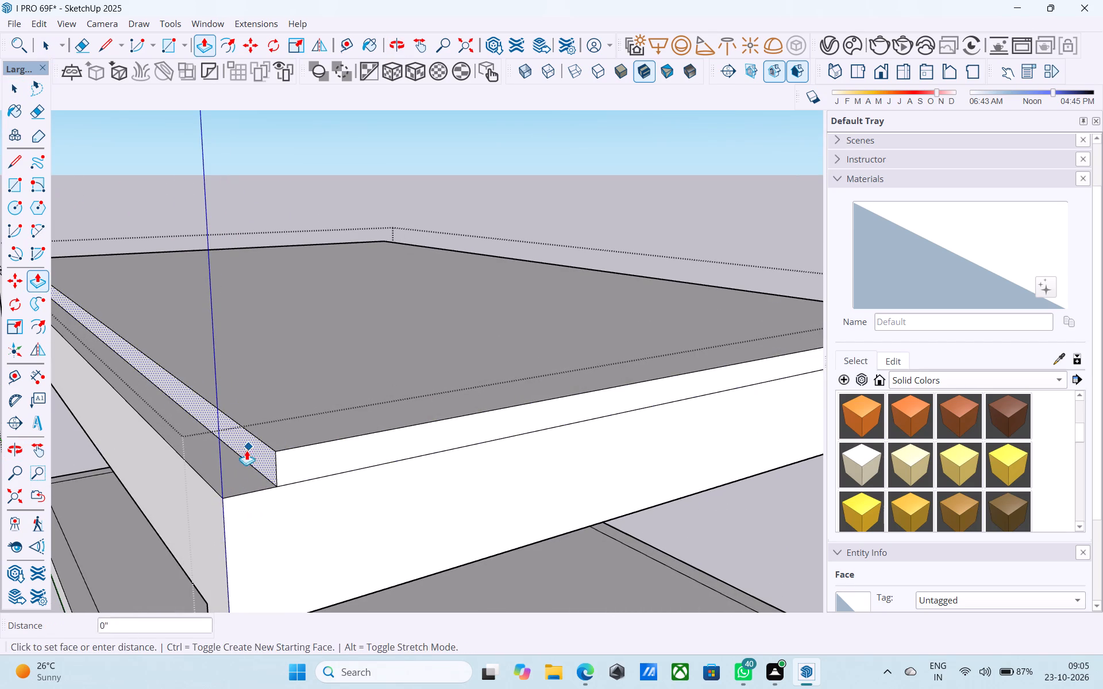
click(206, 500)
scroll(294, 478, down, 3)
scroll(295, 478, up, 1)
scroll(298, 478, down, 15)
Push/Pull the slab's long side opposite the green axis outward until flush with the frame's outer face.
middle_drag(468, 448, 163, 438)
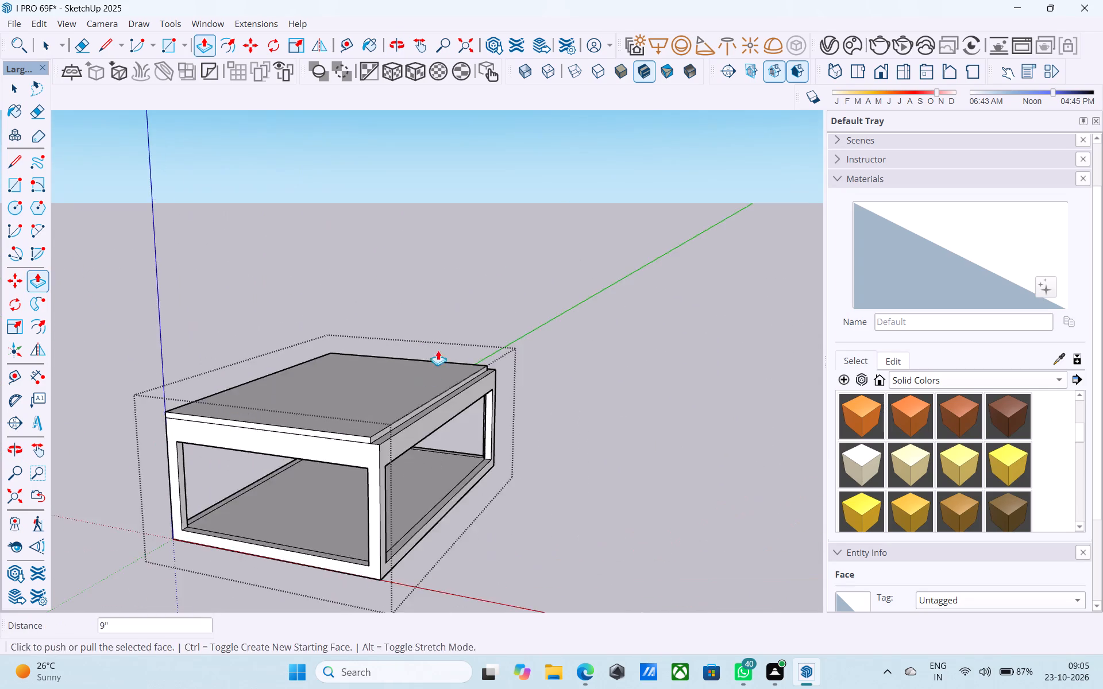
middle_drag(438, 350, 44, 363)
middle_drag(647, 369, 384, 377)
scroll(599, 344, down, 5)
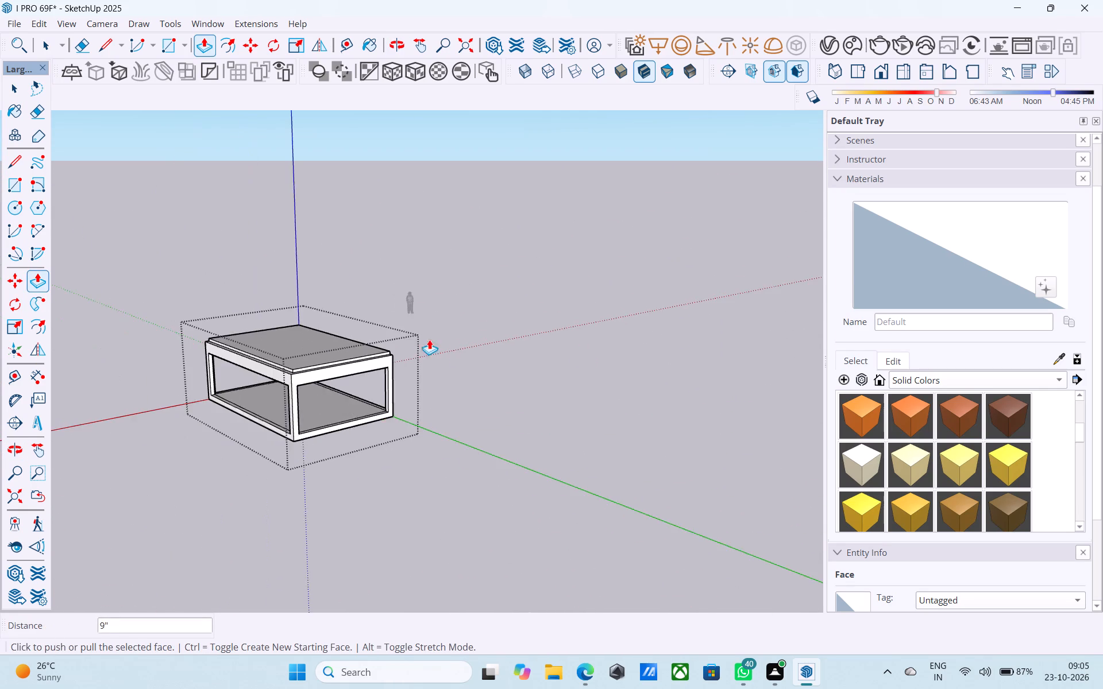
scroll(423, 338, up, 3)
scroll(245, 373, up, 1)
scroll(245, 373, down, 1)
scroll(244, 373, up, 11)
middle_drag(234, 366, 299, 344)
scroll(549, 310, down, 5)
scroll(433, 336, up, 5)
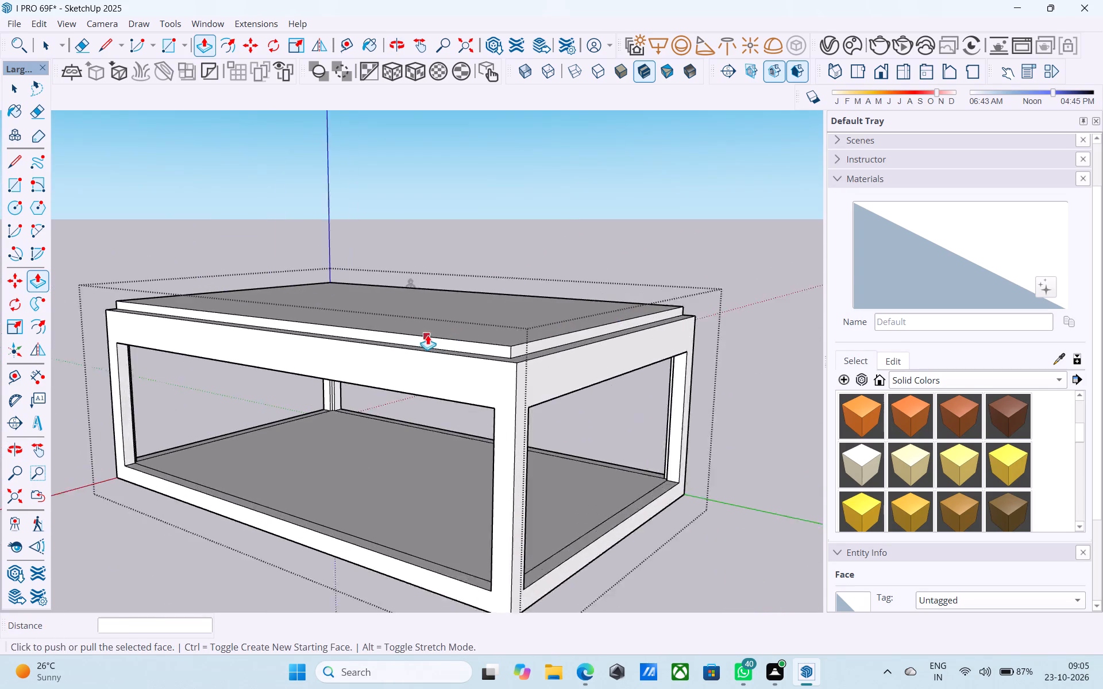
middle_drag(450, 333, 394, 371)
key(space)
scroll(422, 401, up, 4)
click(448, 378)
click(445, 369)
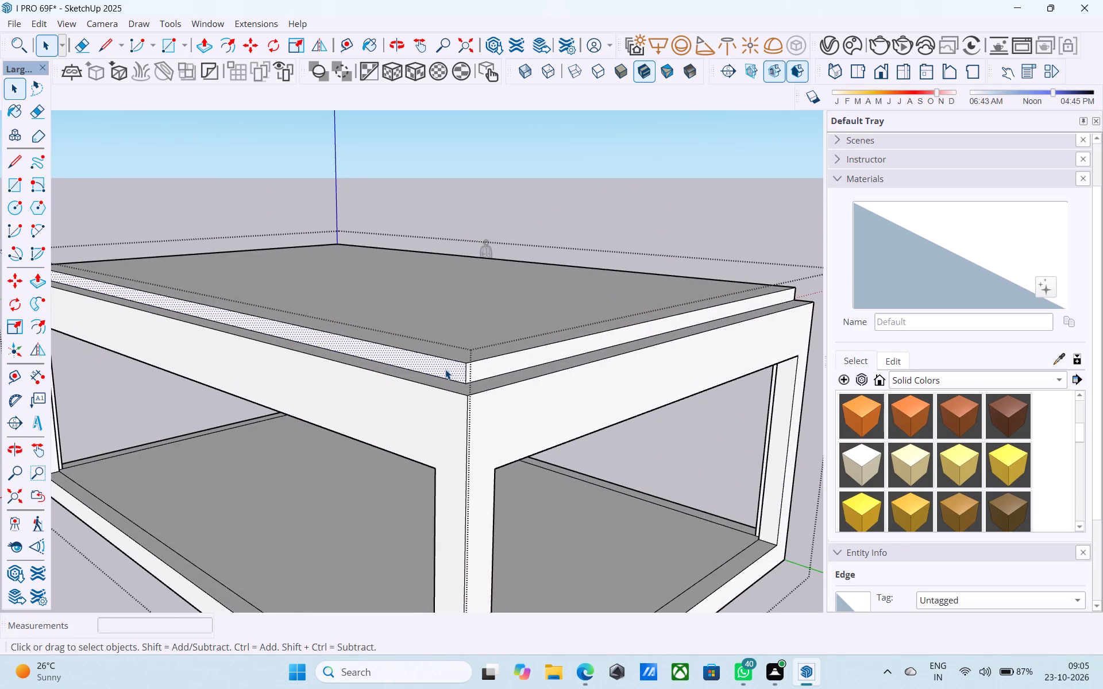
key(p)
click(445, 369)
click(415, 416)
Push/Pull the slab's short side opposite the red axis outward until flush with the frame's outer face.
key(space)
click(485, 369)
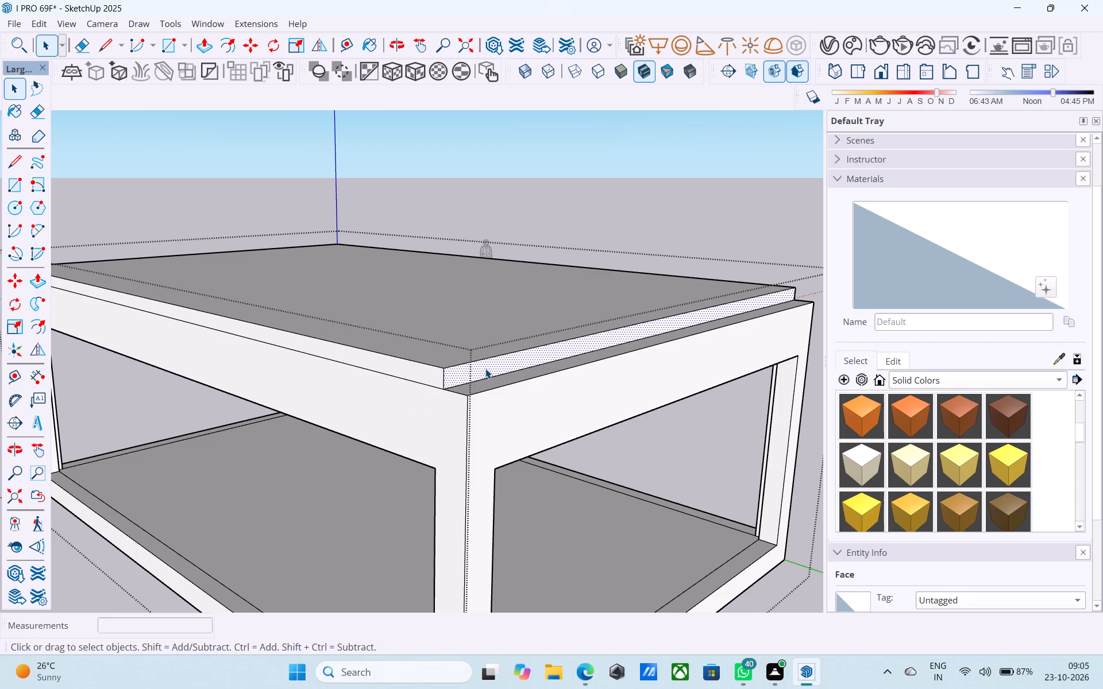
key(p)
click(485, 369)
click(516, 421)
key(space)
Close the structure's group and save the model.
scroll(518, 426, down, 7)
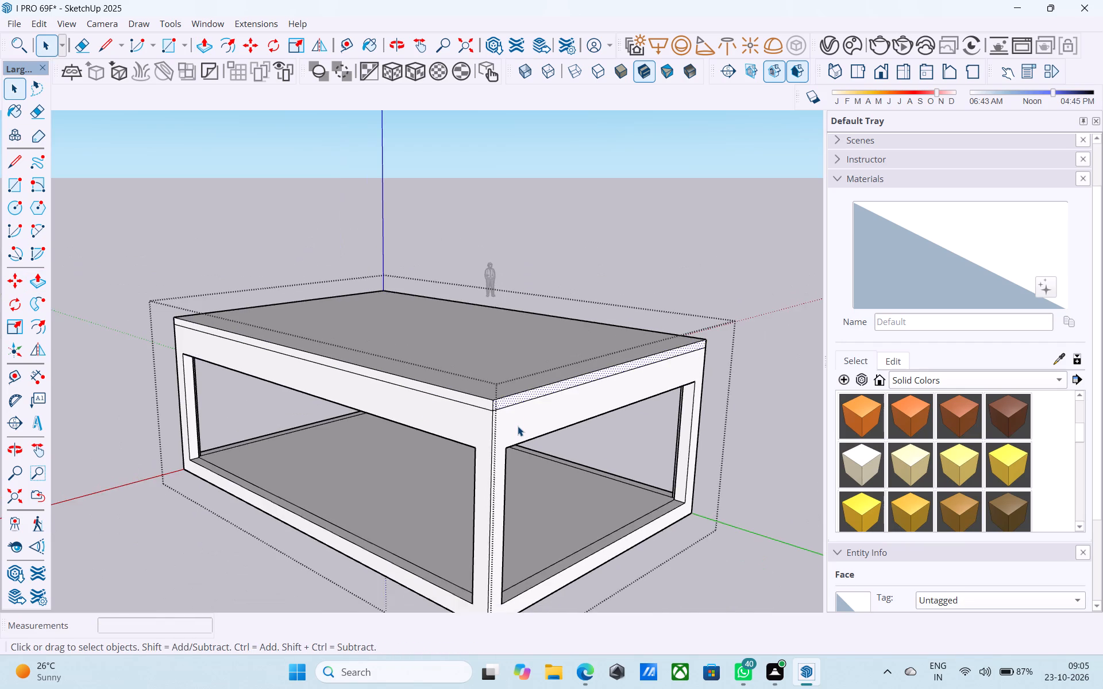
scroll(518, 426, down, 2)
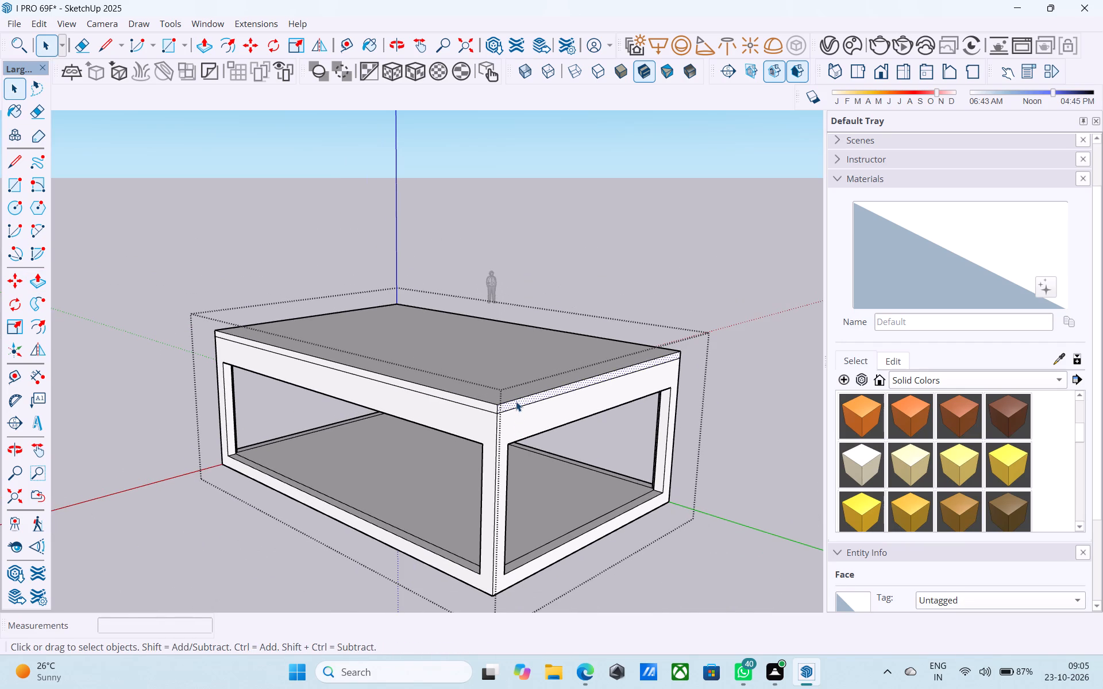
scroll(515, 400, down, 11)
middle_drag(515, 401, 507, 494)
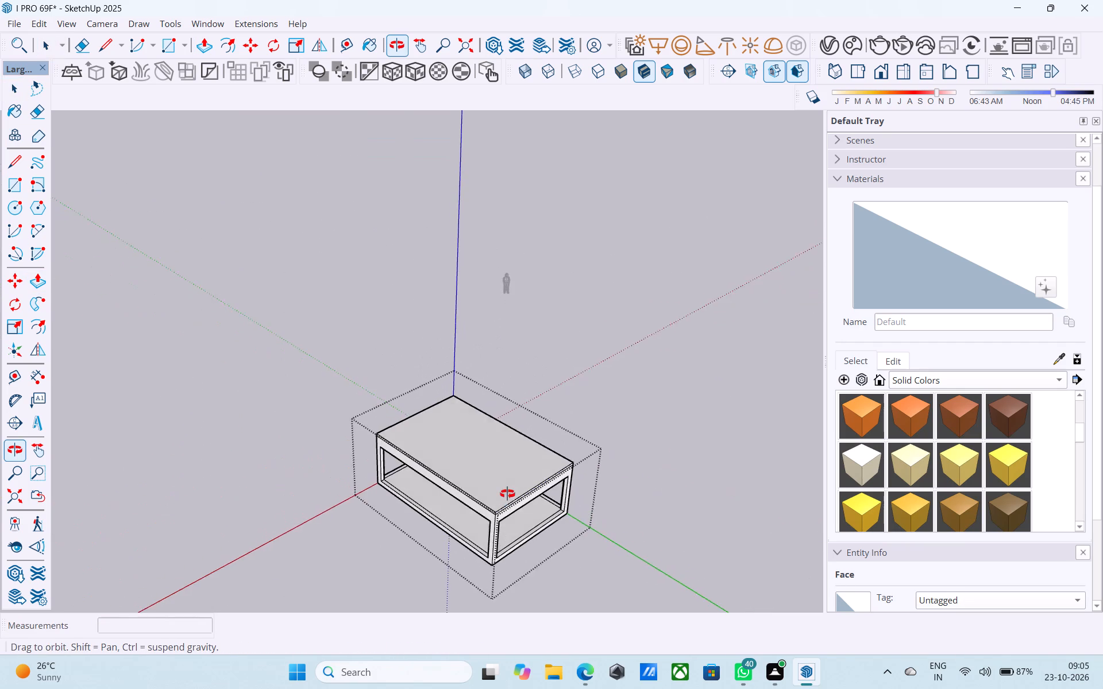
middle_drag(507, 494, 507, 495)
scroll(443, 424, down, 5)
middle_drag(441, 424, 712, 314)
middle_drag(688, 304, 649, 295)
click(645, 297)
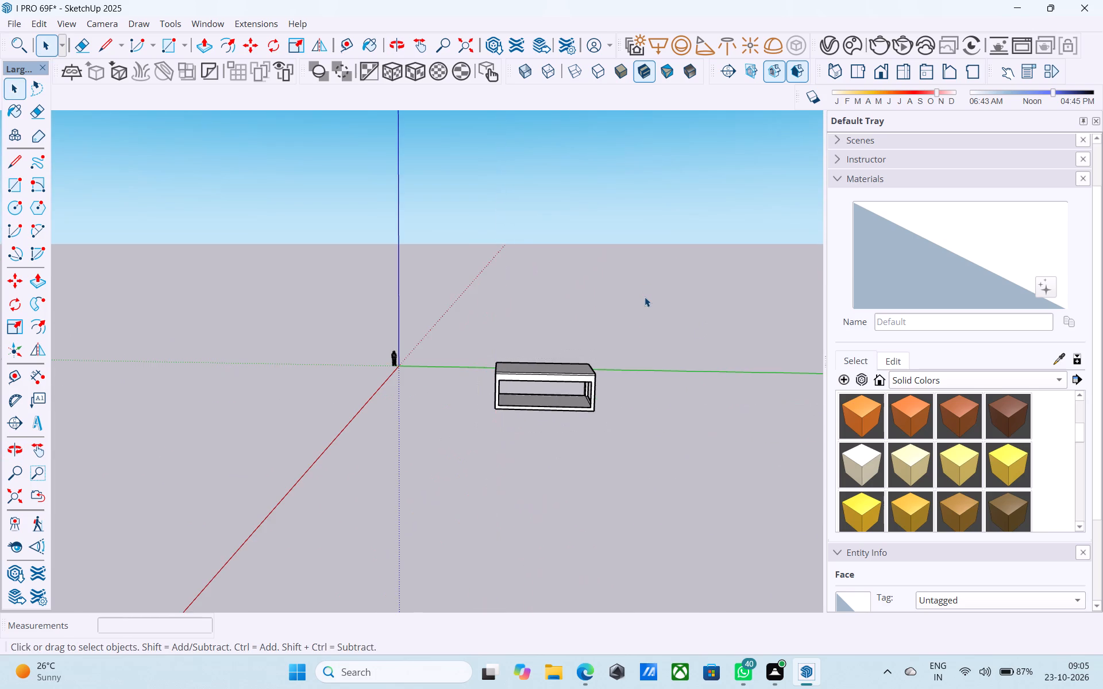
middle_drag(549, 300, 544, 331)
key(ctrl+s)
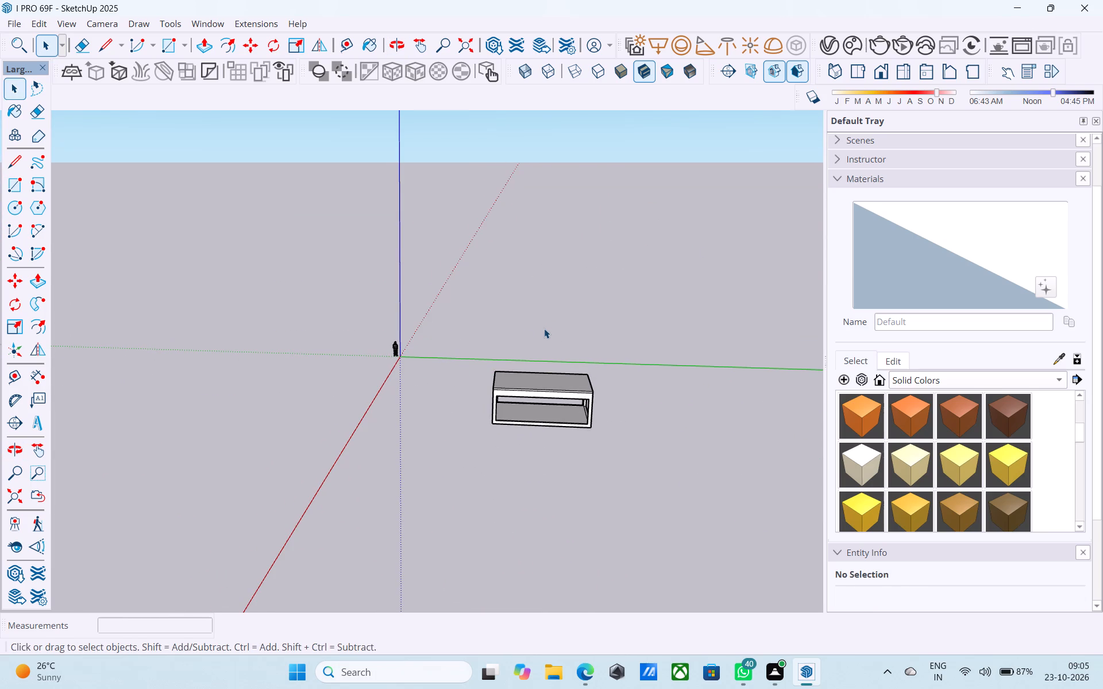
Reopen the structure's group for editing.
scroll(400, 339, down, 3)
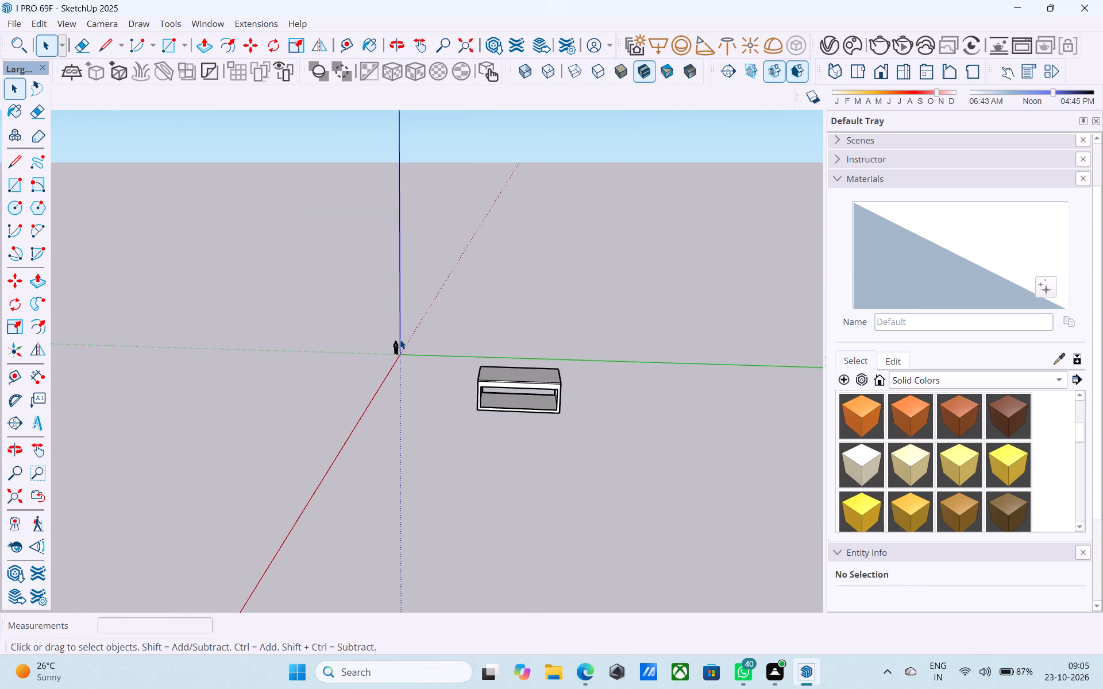
scroll(400, 339, down, 1)
middle_drag(400, 339, 418, 447)
scroll(516, 390, up, 4)
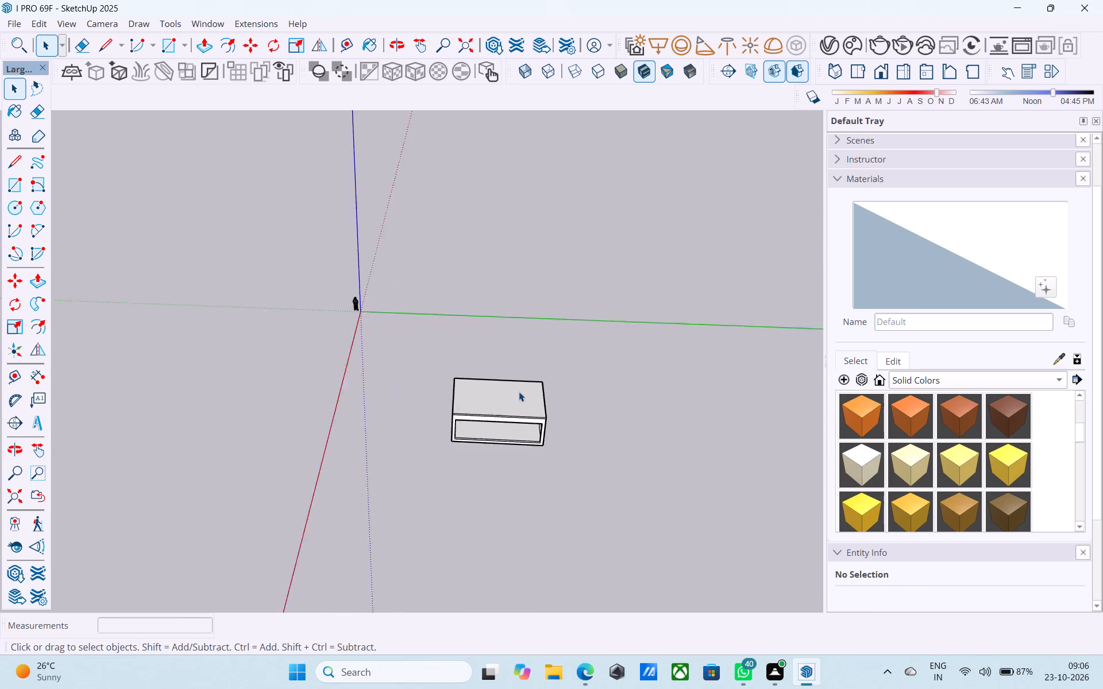
scroll(516, 396, down, 2)
middle_drag(469, 400, 225, 456)
scroll(386, 455, up, 5)
double_click(387, 444)
Copy the roof slab's top short edge opposite the red axis 6' inward across the top face.
scroll(399, 433, up, 1)
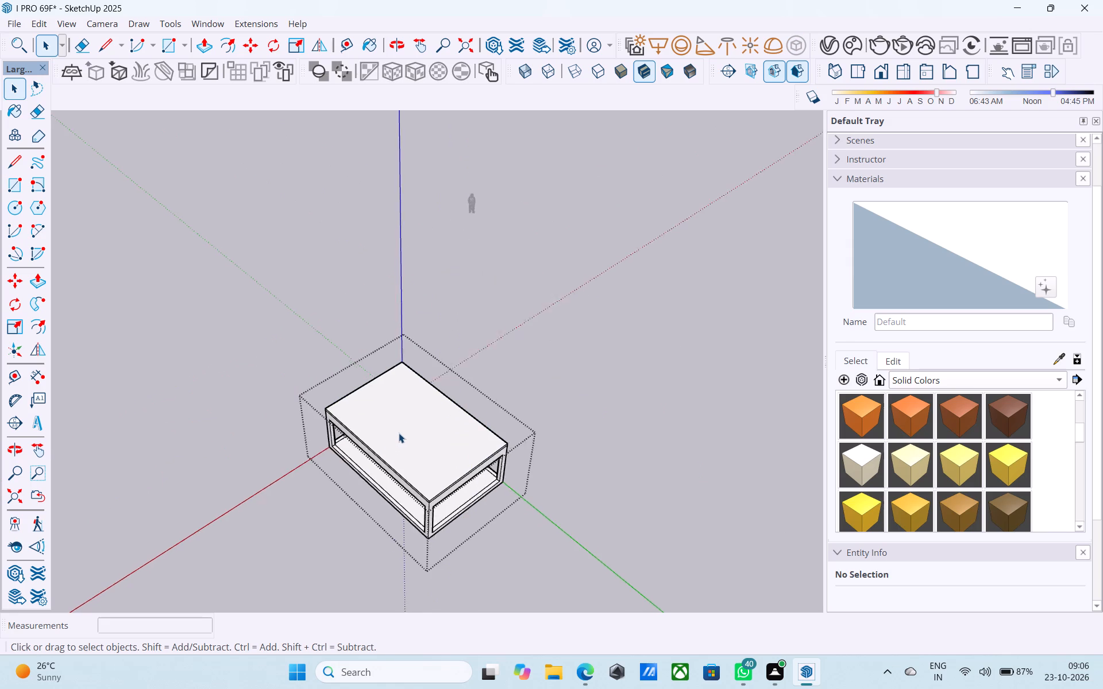
scroll(399, 433, up, 4)
scroll(398, 431, down, 6)
middle_drag(396, 431, 549, 316)
scroll(429, 355, down, 4)
middle_drag(391, 382, 511, 341)
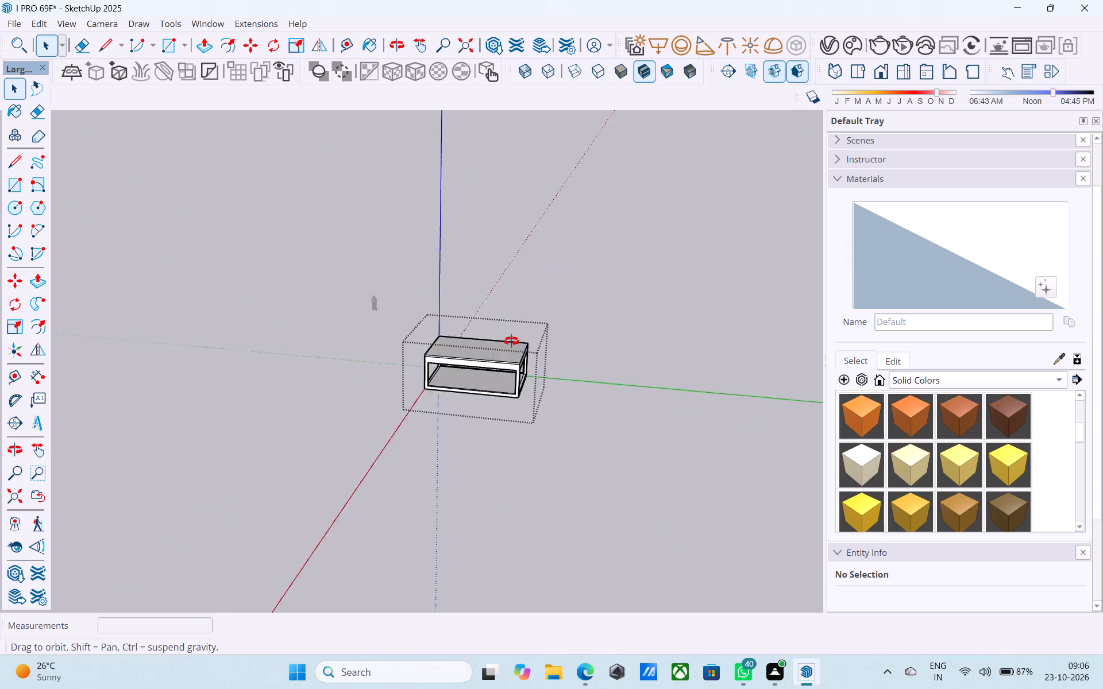
middle_drag(511, 341, 615, 316)
scroll(592, 291, up, 7)
middle_drag(543, 300, 498, 401)
scroll(479, 412, up, 6)
scroll(486, 362, down, 7)
middle_drag(477, 363, 483, 434)
scroll(531, 446, up, 7)
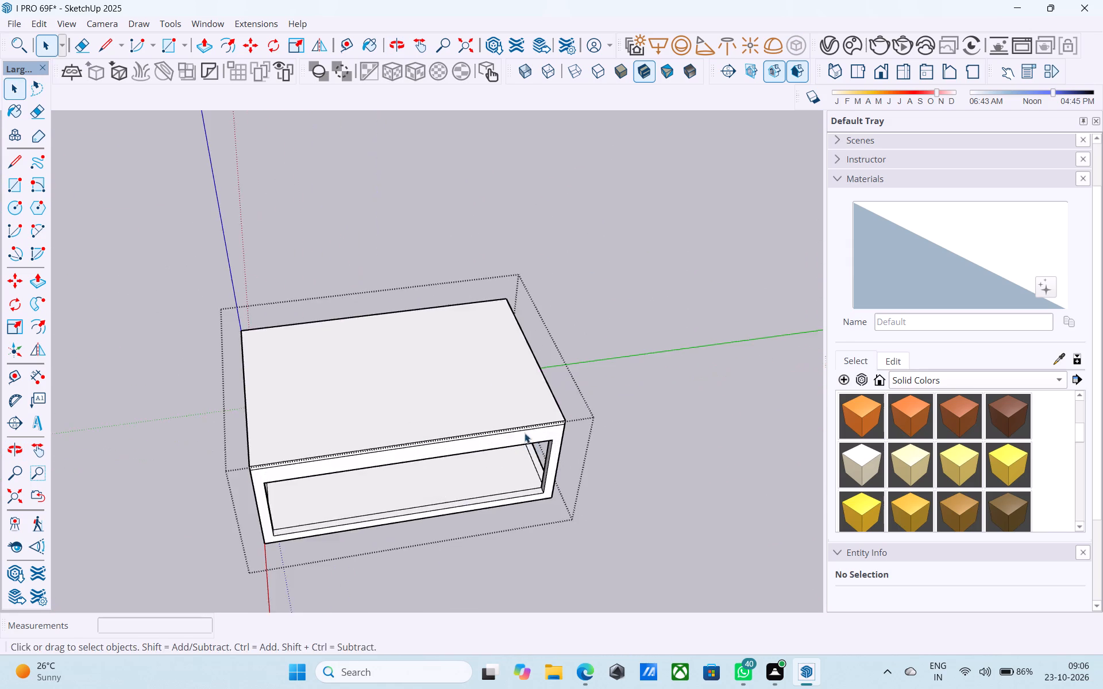
middle_drag(515, 427, 458, 417)
scroll(460, 417, up, 5)
click(548, 420)
middle_drag(524, 407, 514, 400)
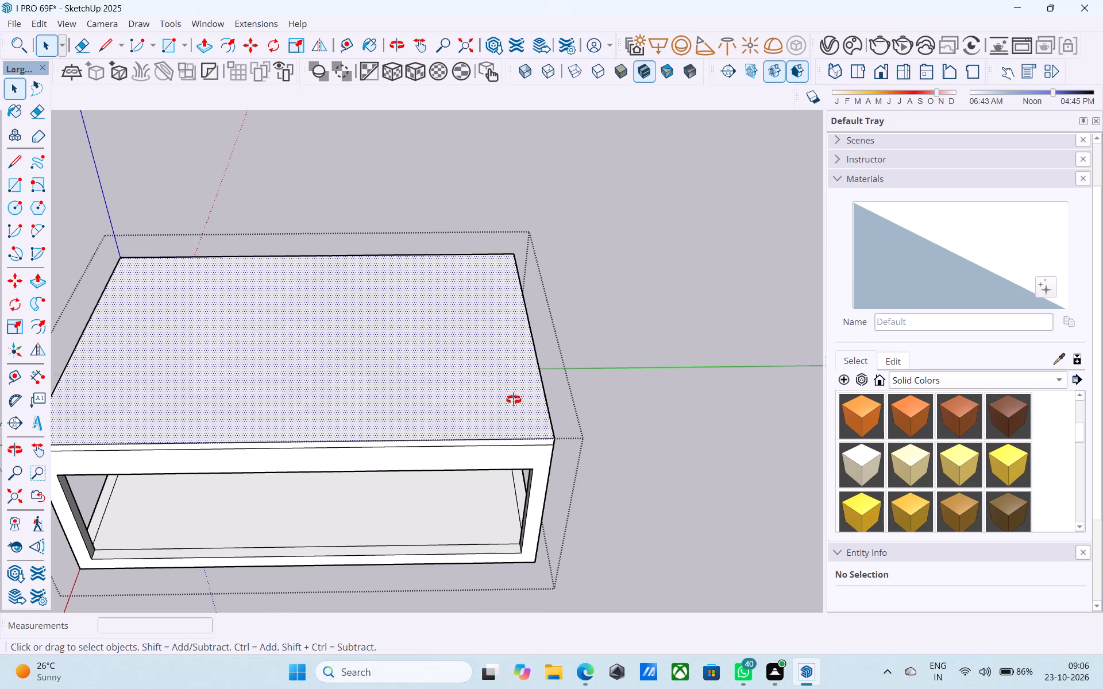
middle_drag(514, 400, 441, 376)
click(500, 437)
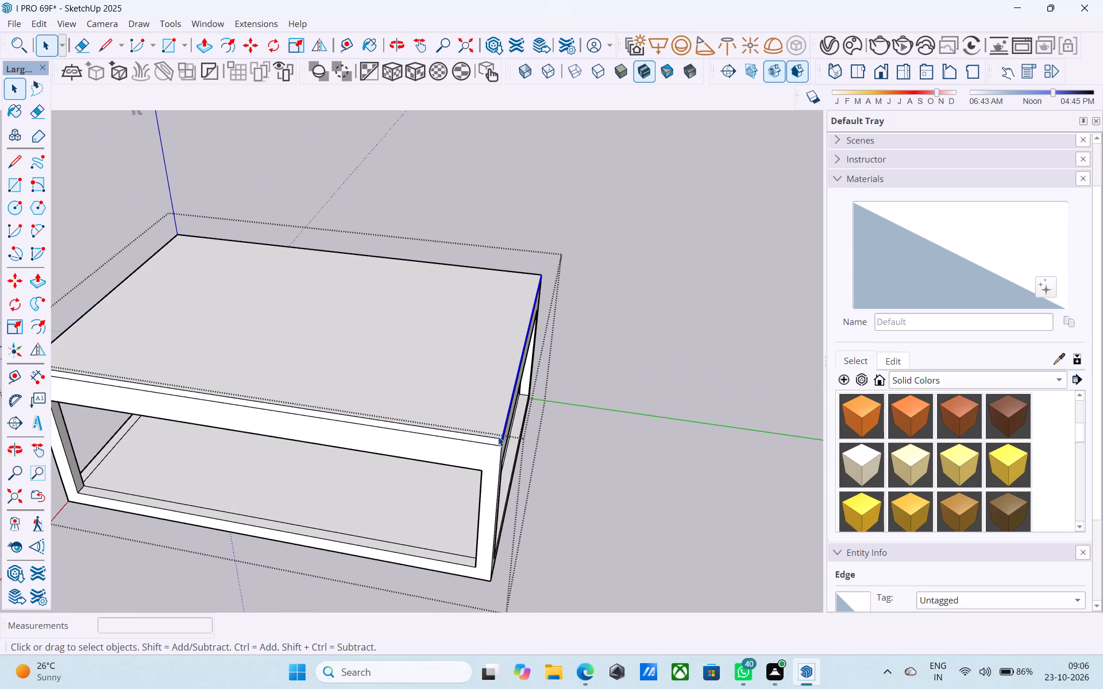
scroll(496, 436, up, 1)
middle_drag(489, 436, 461, 414)
scroll(464, 413, up, 1)
scroll(465, 412, down, 1)
scroll(465, 412, up, 5)
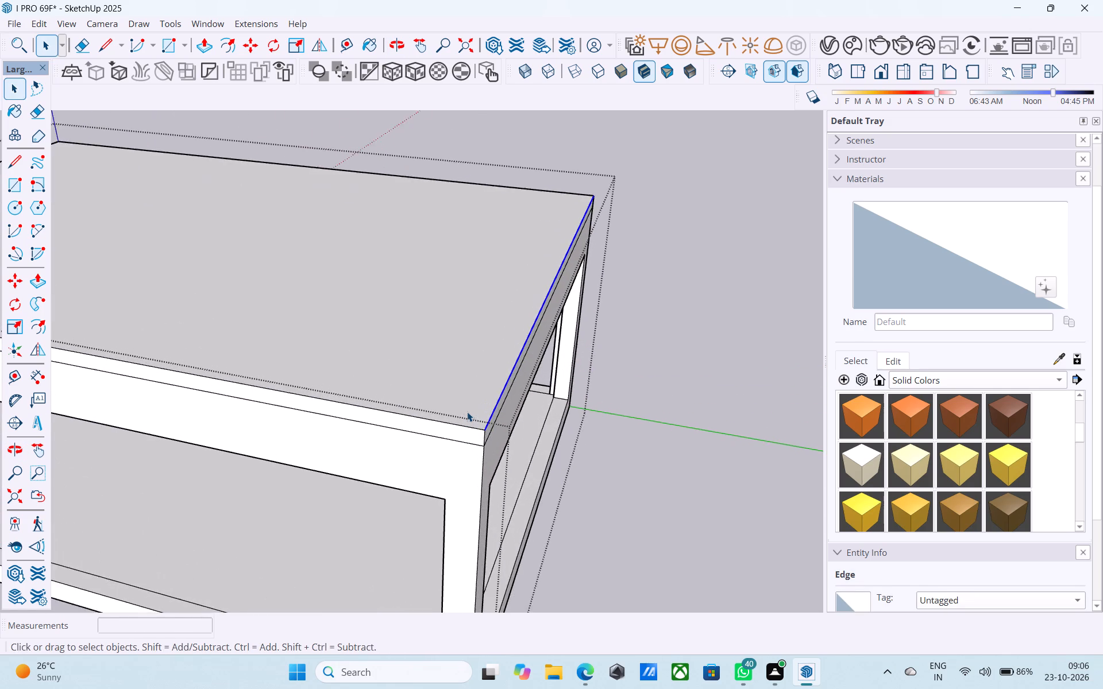
scroll(467, 412, up, 2)
middle_drag(467, 413, 435, 402)
key(m)
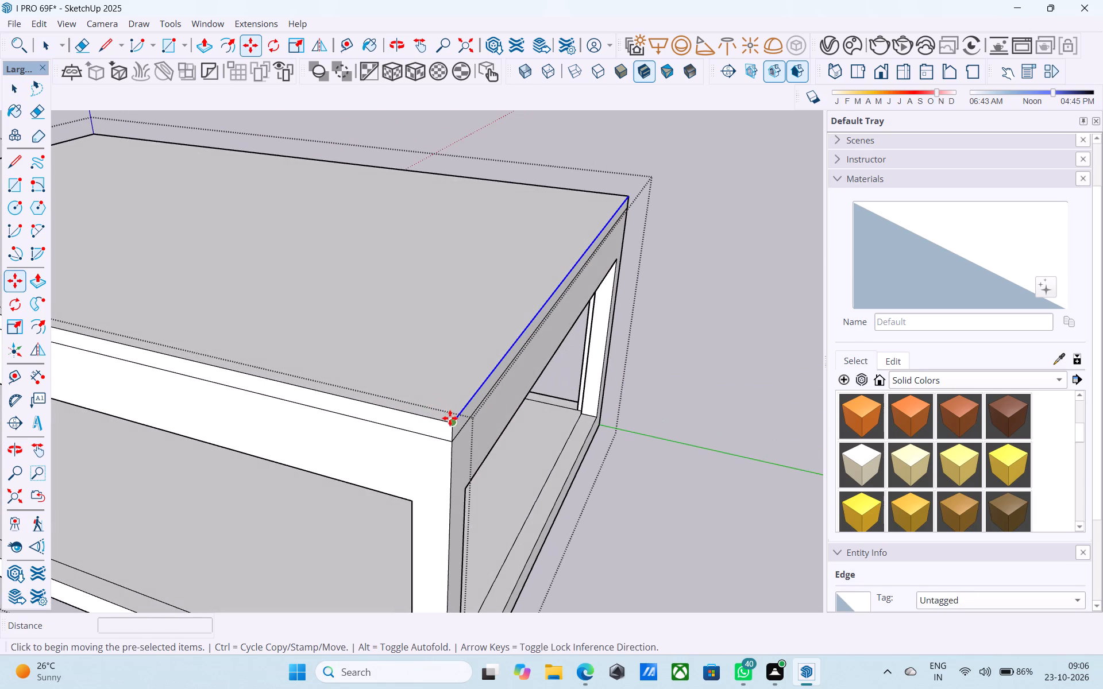
click(452, 420)
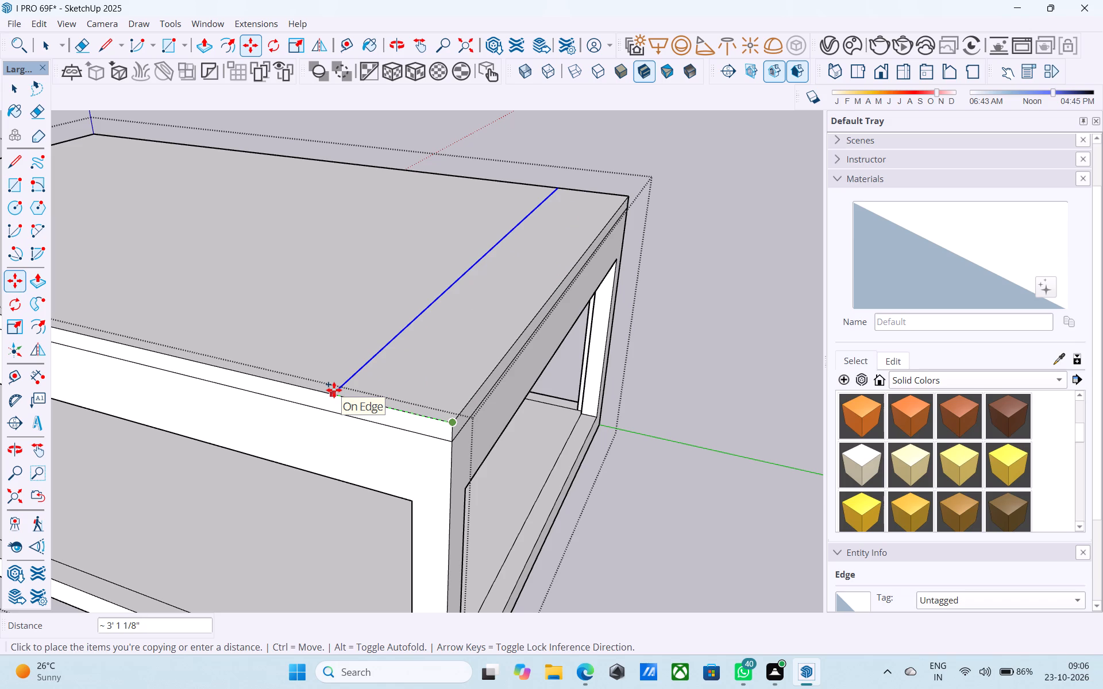
text(6')
key(Return)
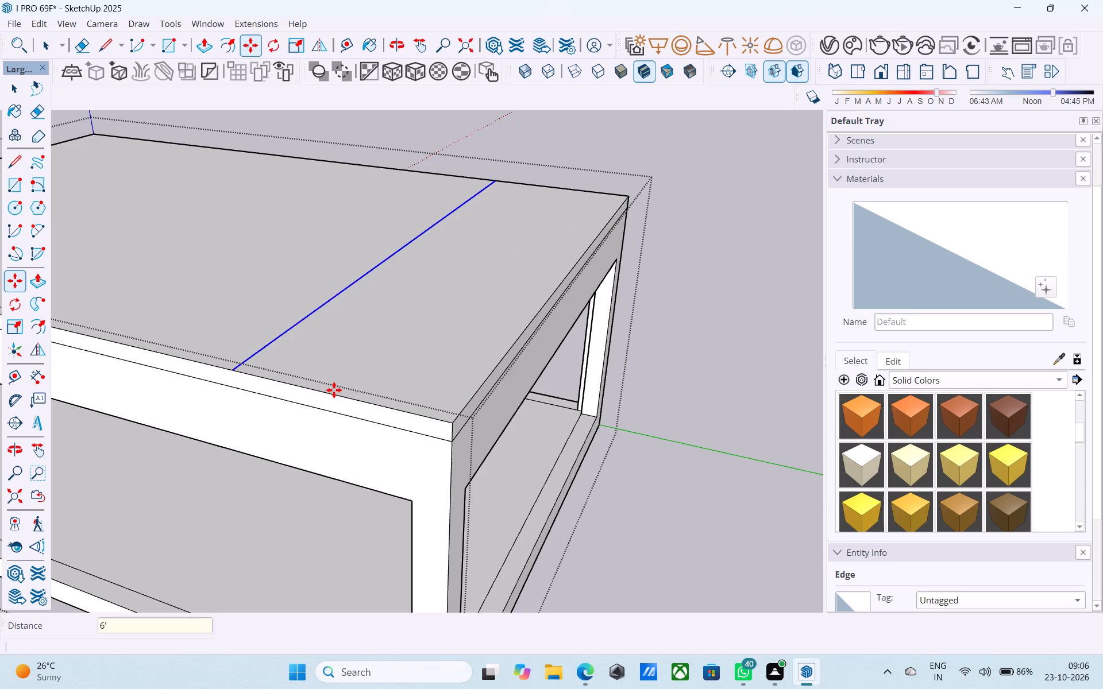
Push/Pull the 6' wide strip at the end of the roof slab upward 55' into a tall block.
scroll(412, 371, down, 12)
middle_drag(401, 374, 571, 297)
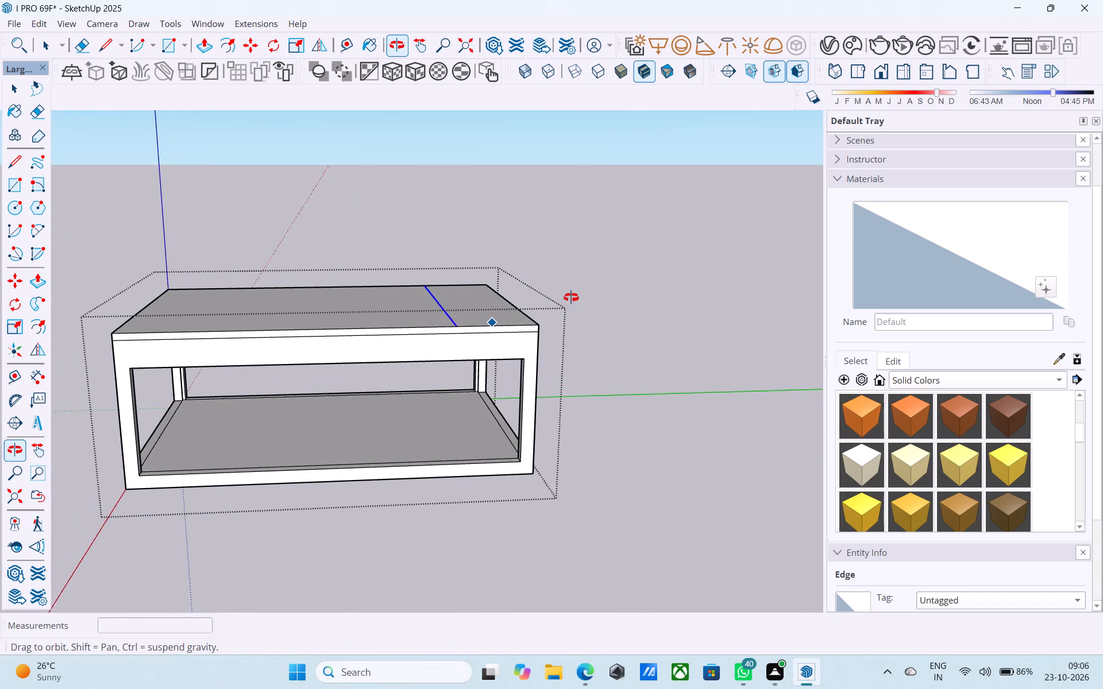
middle_drag(571, 297, 573, 291)
scroll(485, 351, down, 5)
middle_drag(485, 351, 439, 415)
middle_drag(440, 403, 388, 419)
scroll(437, 355, up, 5)
scroll(368, 404, up, 3)
key(space)
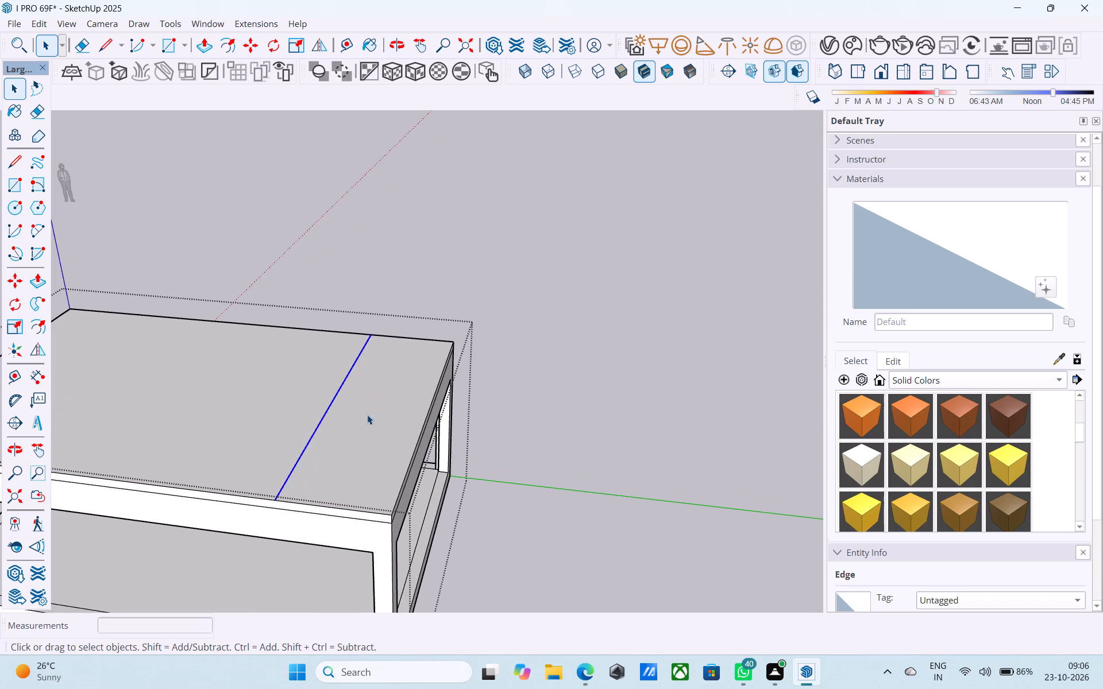
click(366, 417)
key(p)
click(365, 417)
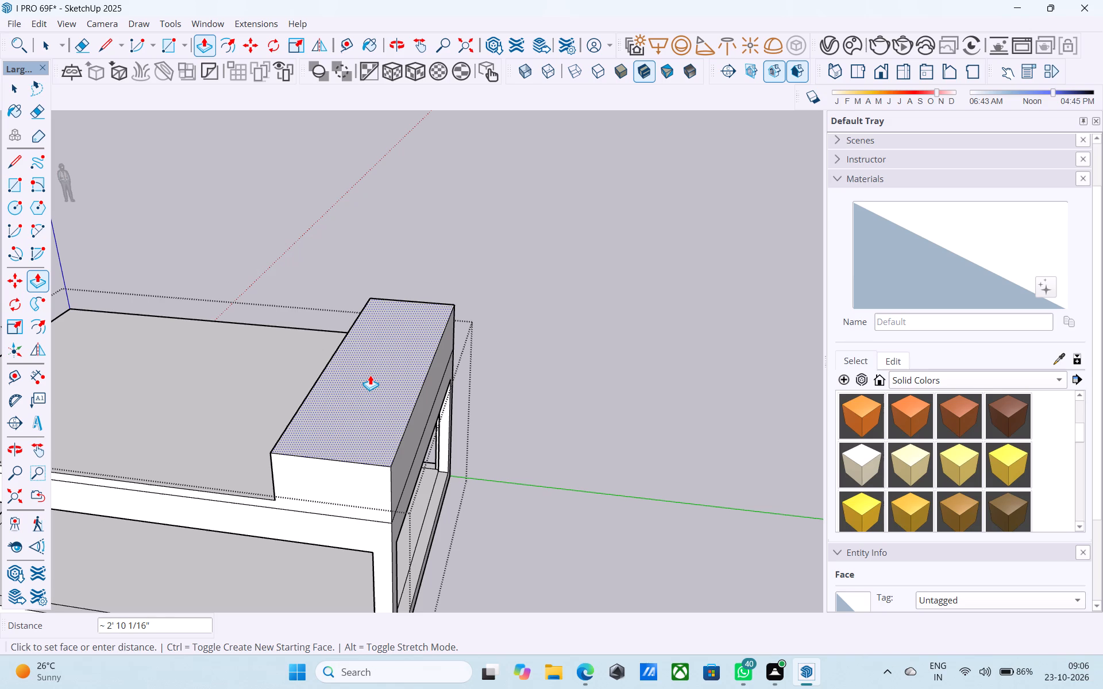
text(55')
key(Return)
Offset the outline of the remaining roof surface beside the tall block 6" inward.
scroll(368, 369, down, 7)
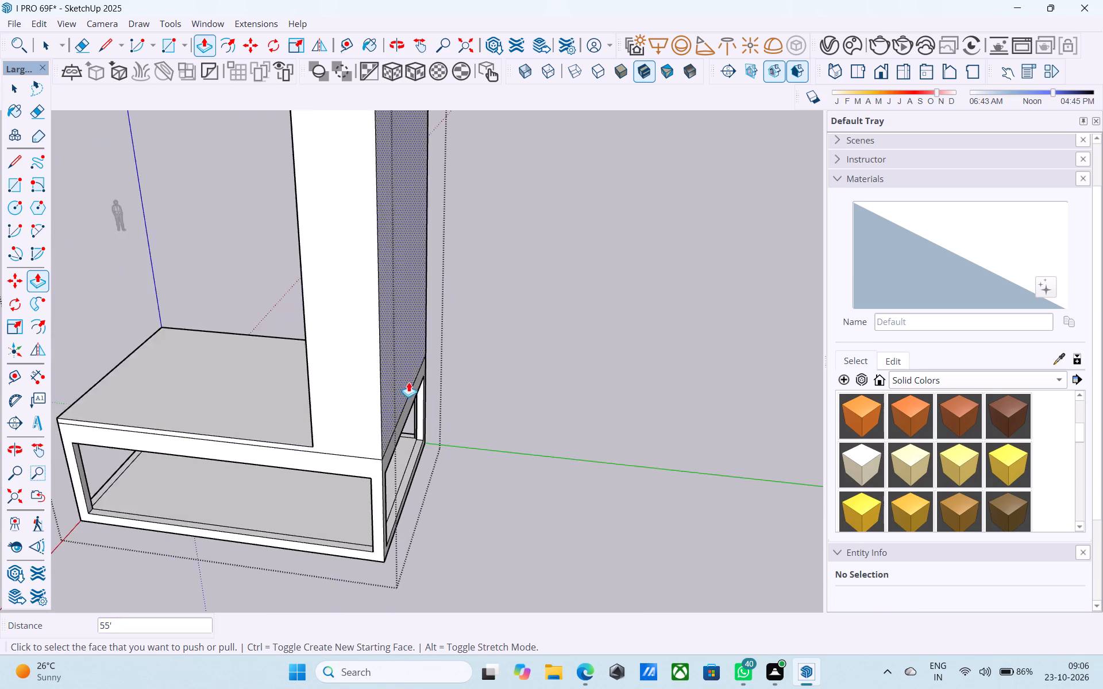
scroll(408, 382, down, 11)
shift+middle_drag(366, 346, 420, 303)
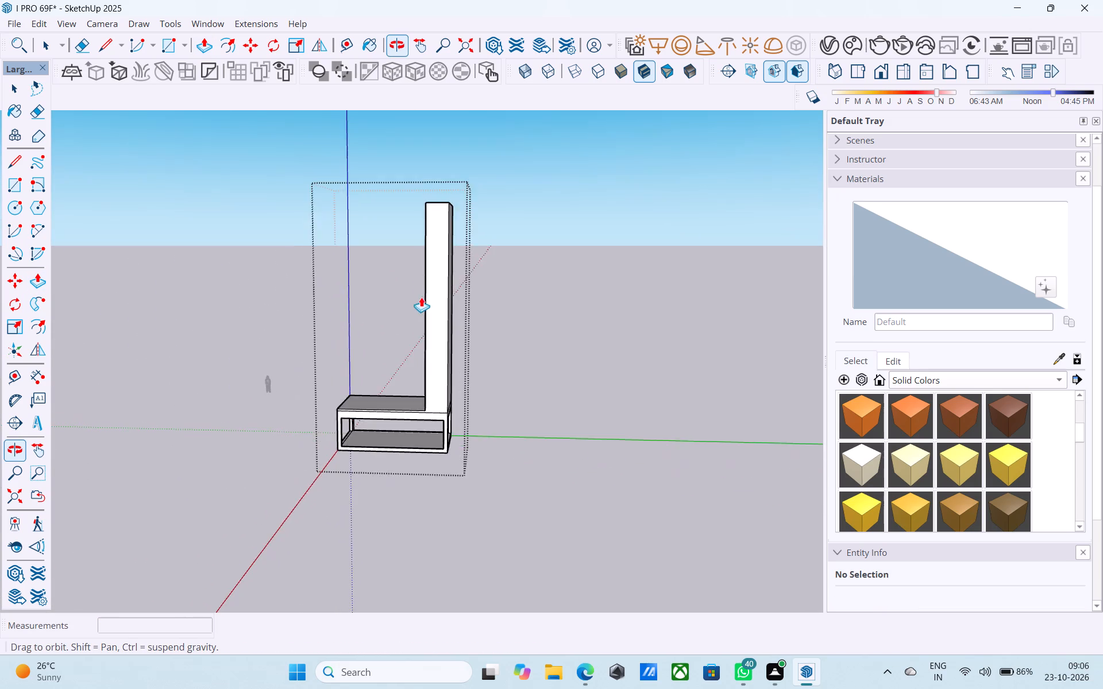
scroll(422, 262, up, 7)
key(space)
scroll(430, 262, down, 6)
middle_drag(429, 267, 583, 233)
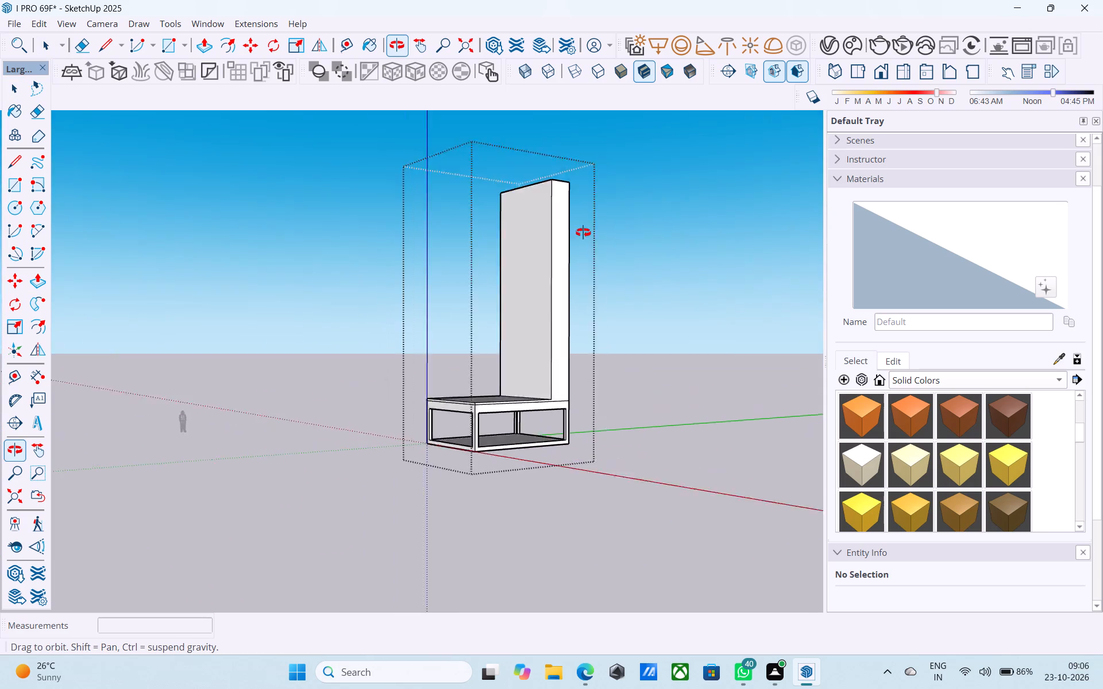
middle_drag(583, 233, 450, 238)
scroll(484, 232, up, 5)
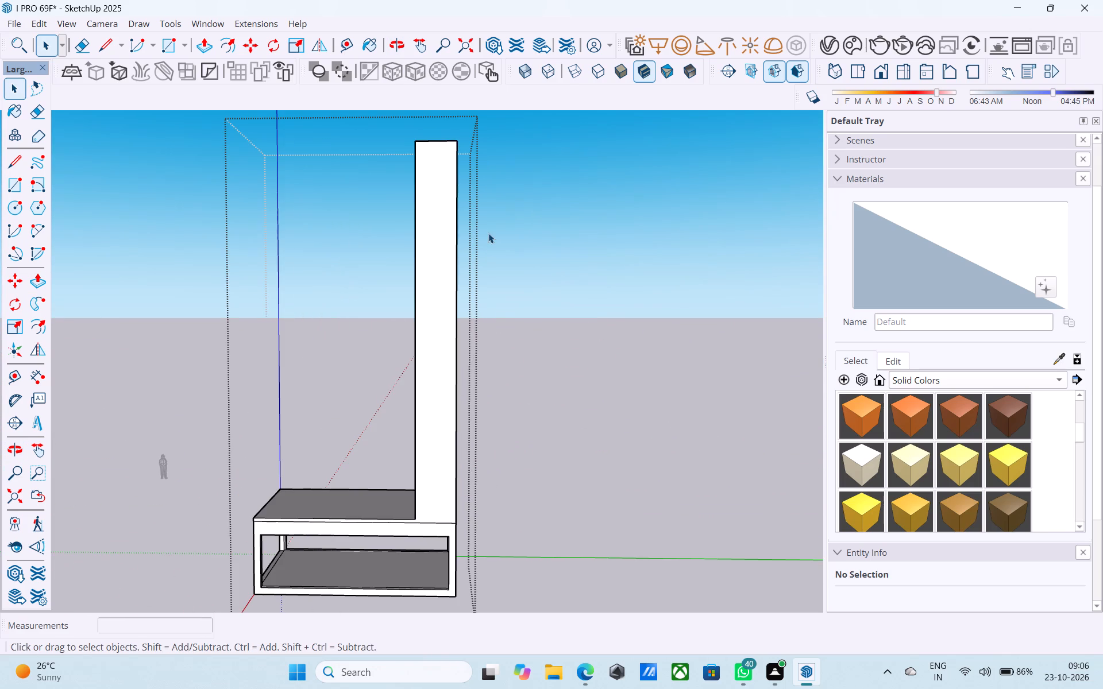
scroll(489, 234, down, 5)
middle_drag(433, 305, 436, 297)
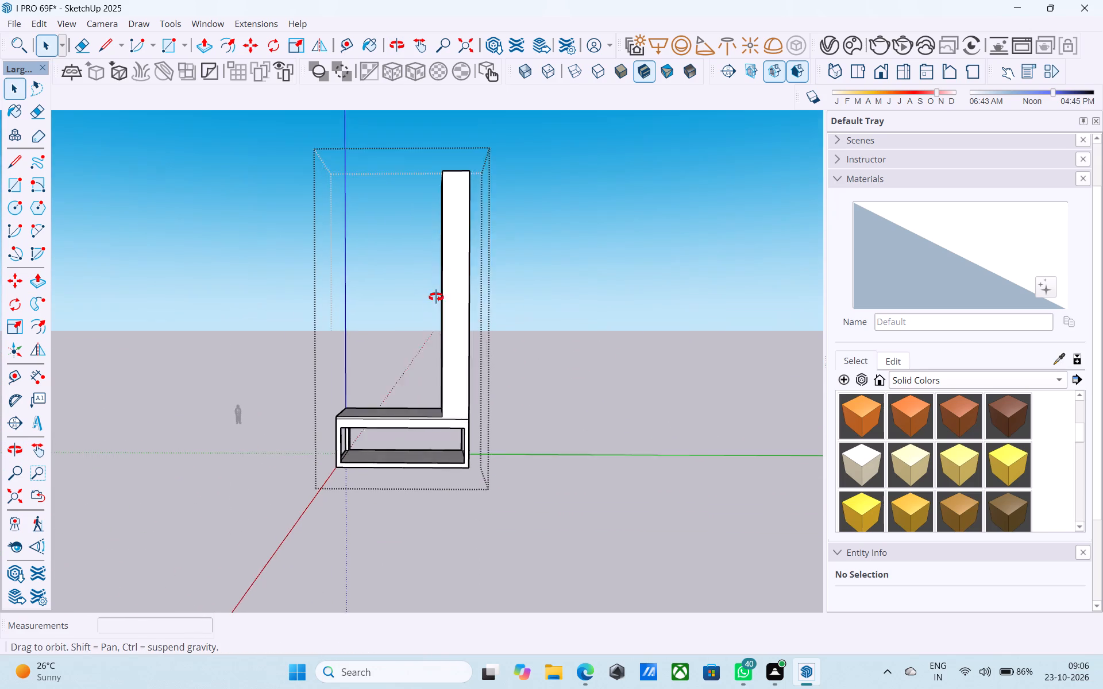
middle_drag(436, 297, 462, 357)
scroll(422, 419, up, 6)
scroll(425, 419, down, 6)
middle_drag(399, 426, 386, 489)
scroll(387, 491, up, 10)
middle_drag(389, 442, 398, 491)
scroll(398, 491, up, 3)
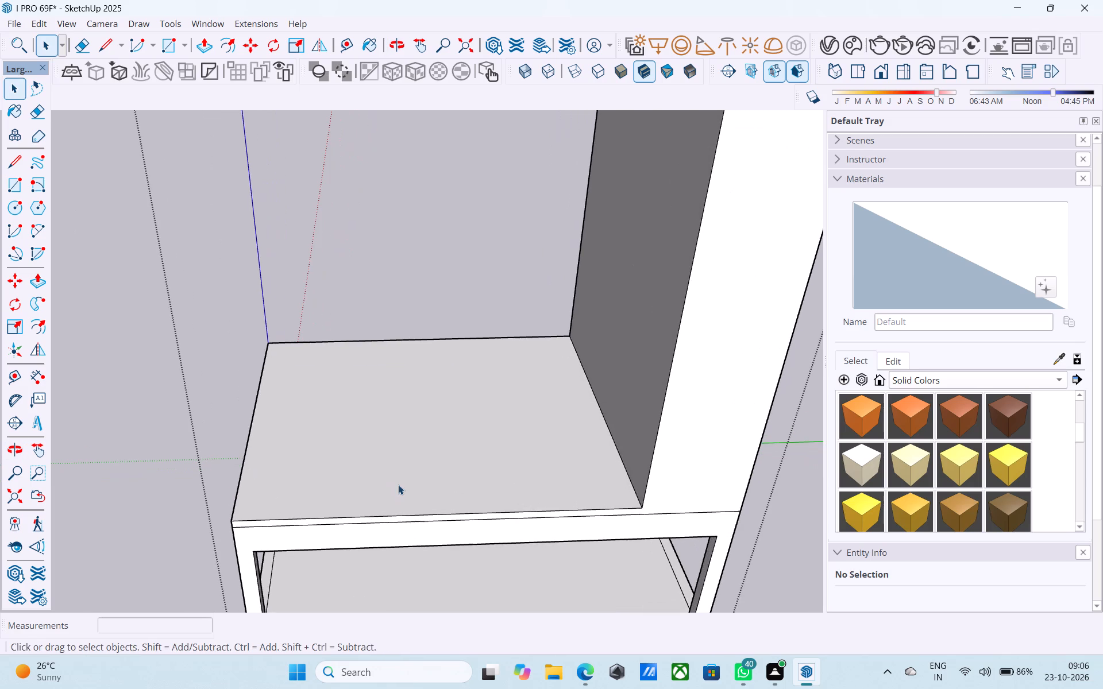
click(395, 475)
key(f)
click(395, 475)
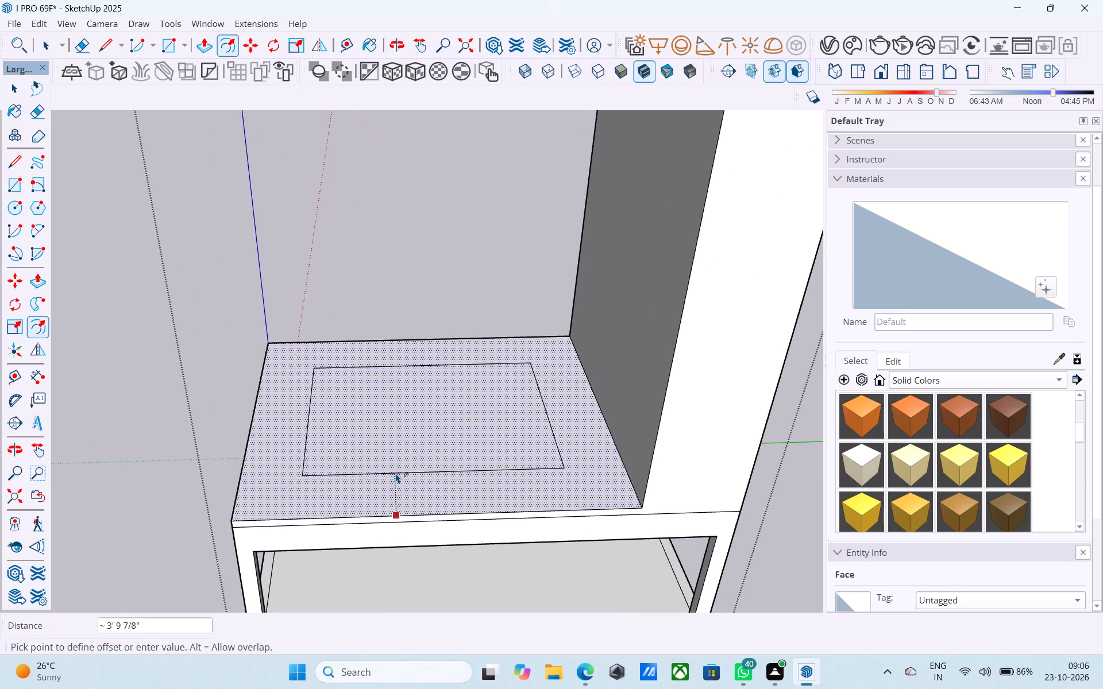
text(6")
key(Return)
key(space)
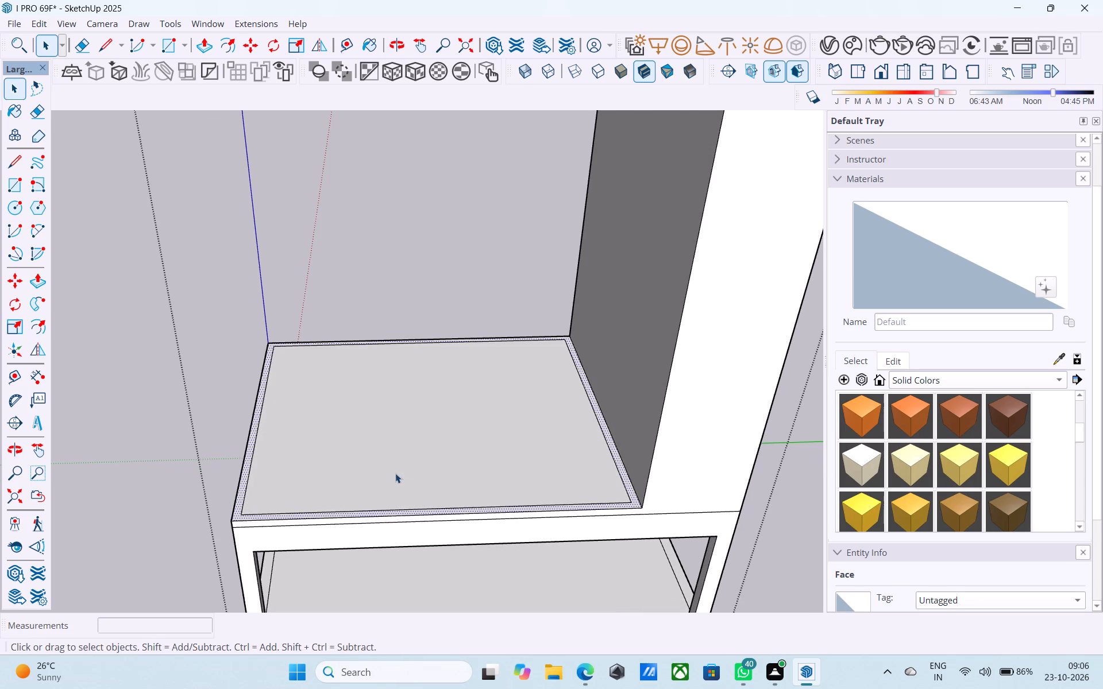
Draw short lines extending both inner border lines on the roof to the base of the tall block.
key(l)
scroll(670, 514, up, 4)
scroll(606, 492, up, 4)
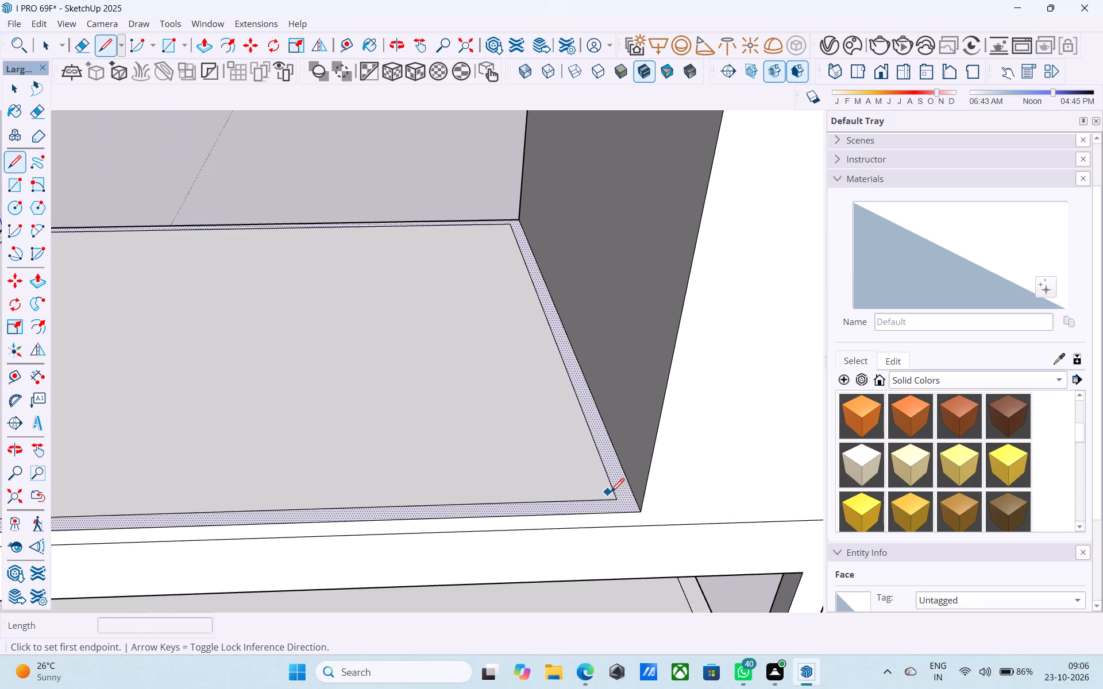
click(615, 496)
click(638, 496)
scroll(637, 502, down, 11)
middle_drag(535, 512, 805, 524)
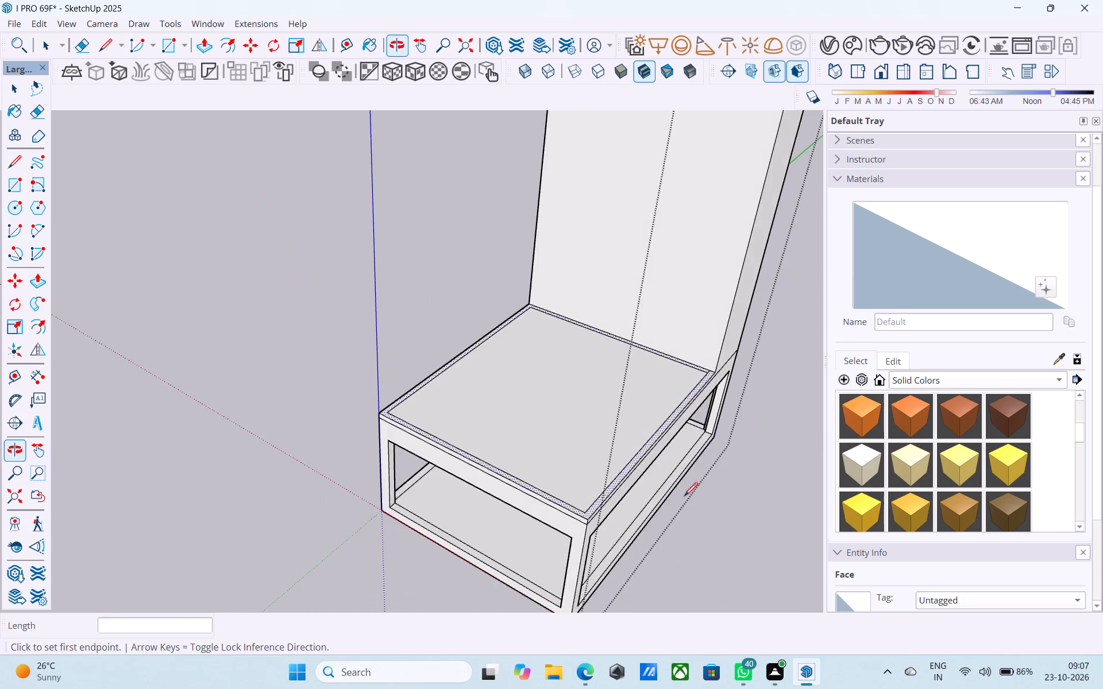
middle_drag(529, 479, 928, 492)
middle_drag(407, 230, 644, 308)
scroll(241, 206, up, 17)
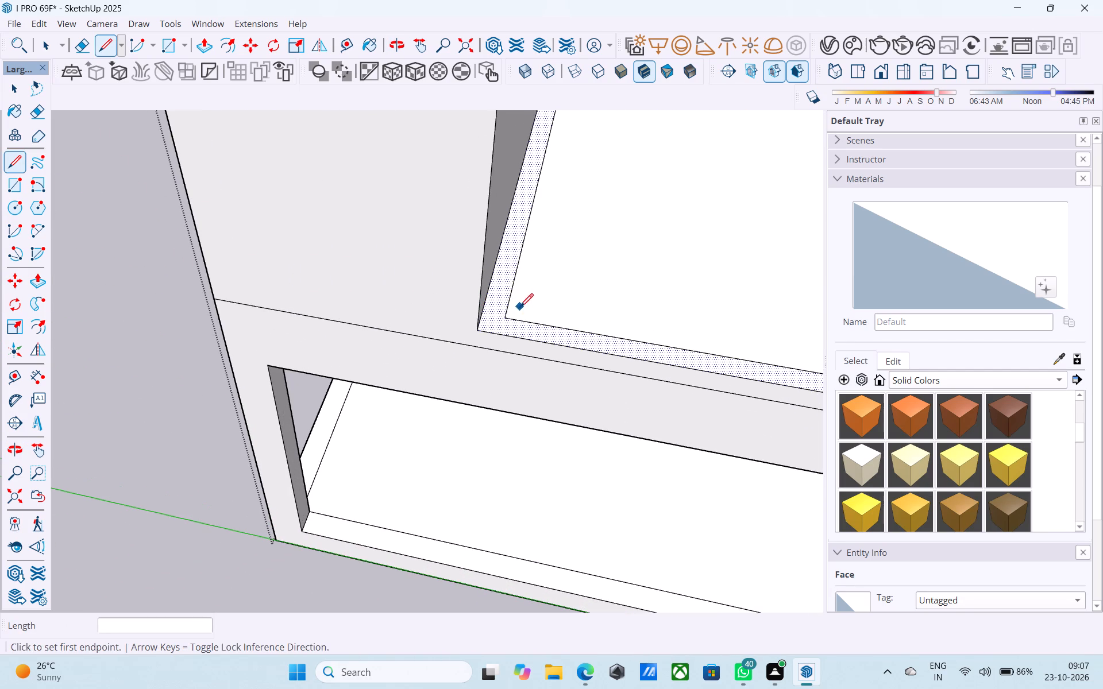
click(506, 315)
click(486, 315)
scroll(390, 291, down, 14)
Erase the inner border line running alongside the base of the tall block.
key(space)
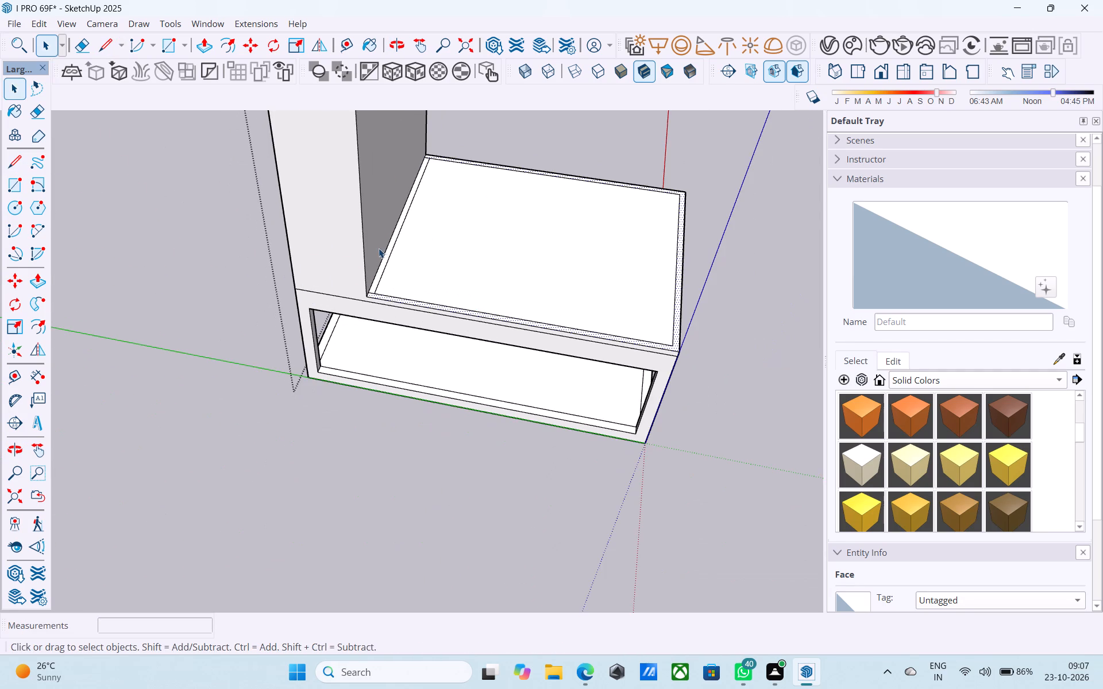
scroll(390, 250, up, 5)
key(e)
click(391, 250)
key(space)
scroll(391, 250, down, 12)
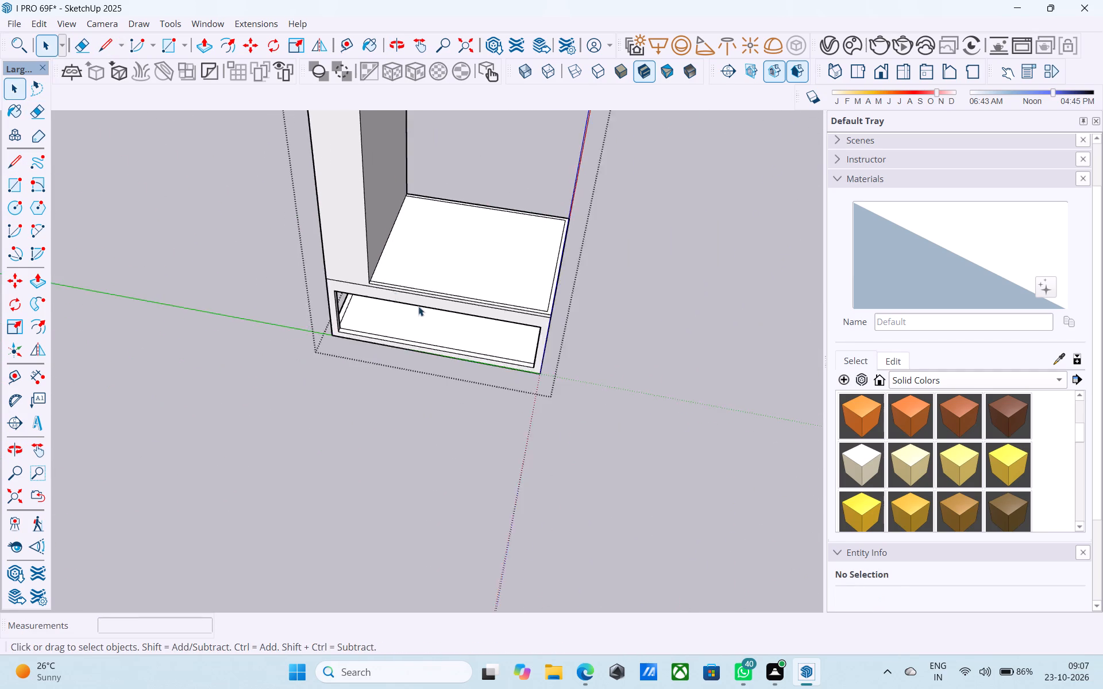
Examine the whole structure with its roof border and tall block from several sides.
scroll(418, 306, down, 3)
middle_drag(476, 329, 77, 304)
middle_drag(345, 312, 65, 278)
middle_drag(345, 327, 230, 312)
scroll(208, 307, down, 6)
middle_drag(280, 336, 213, 326)
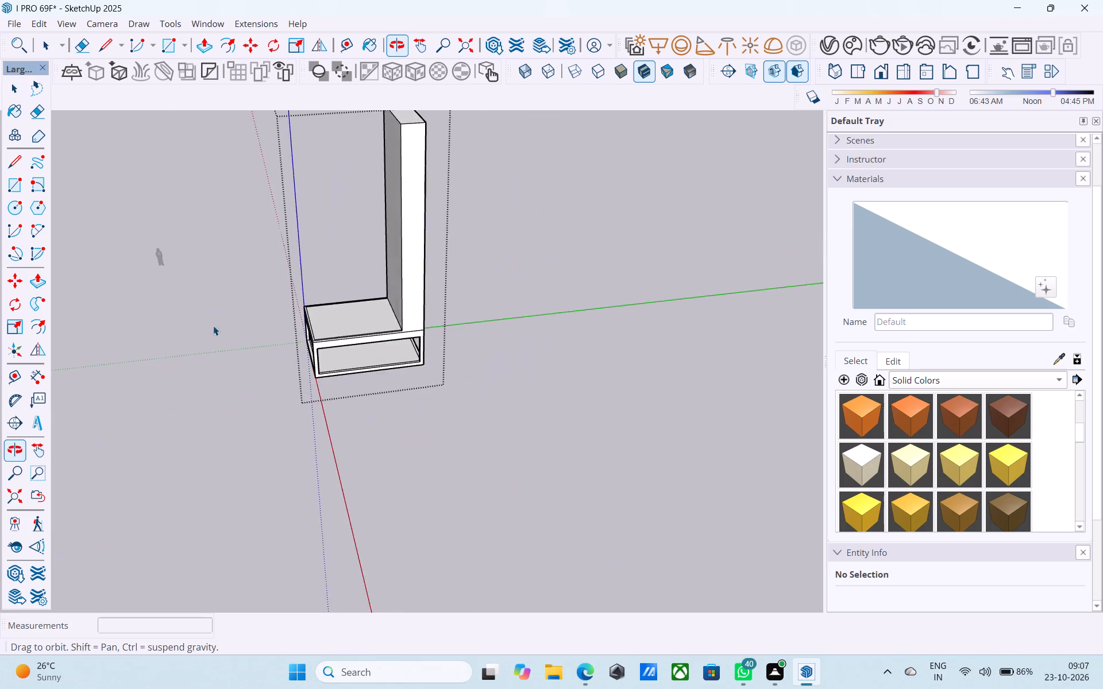
middle_drag(213, 326, 214, 326)
scroll(230, 296, down, 5)
middle_drag(253, 366, 214, 310)
scroll(215, 309, down, 1)
scroll(299, 282, up, 7)
middle_drag(360, 339, 349, 231)
scroll(352, 261, down, 7)
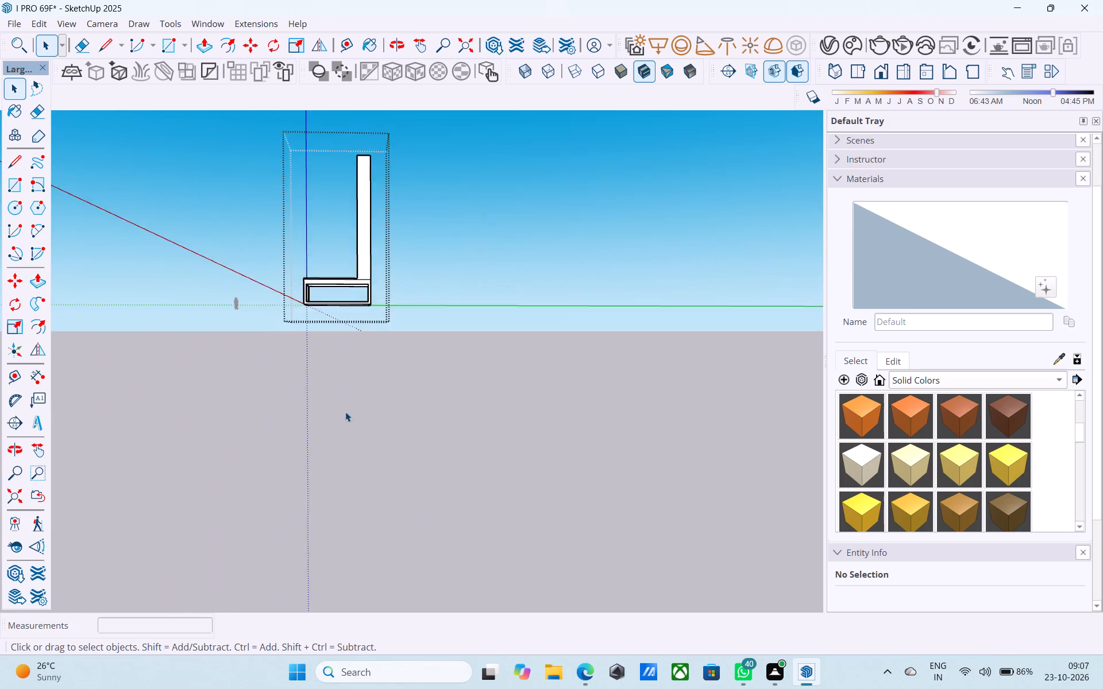
scroll(345, 412, down, 6)
middle_drag(337, 347, 329, 497)
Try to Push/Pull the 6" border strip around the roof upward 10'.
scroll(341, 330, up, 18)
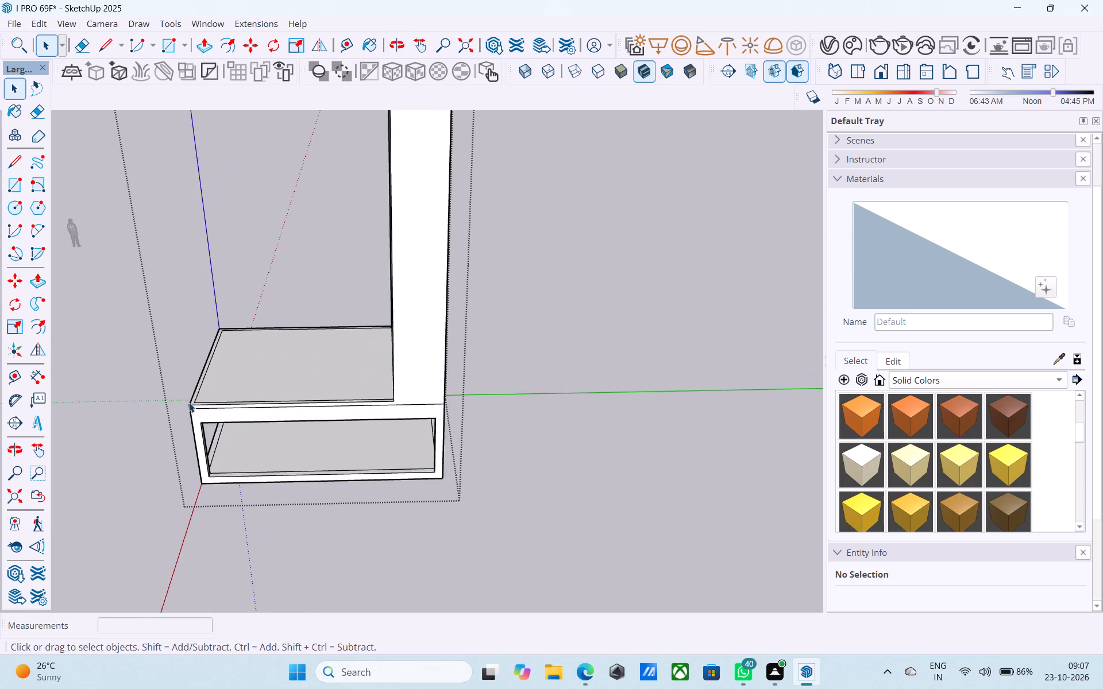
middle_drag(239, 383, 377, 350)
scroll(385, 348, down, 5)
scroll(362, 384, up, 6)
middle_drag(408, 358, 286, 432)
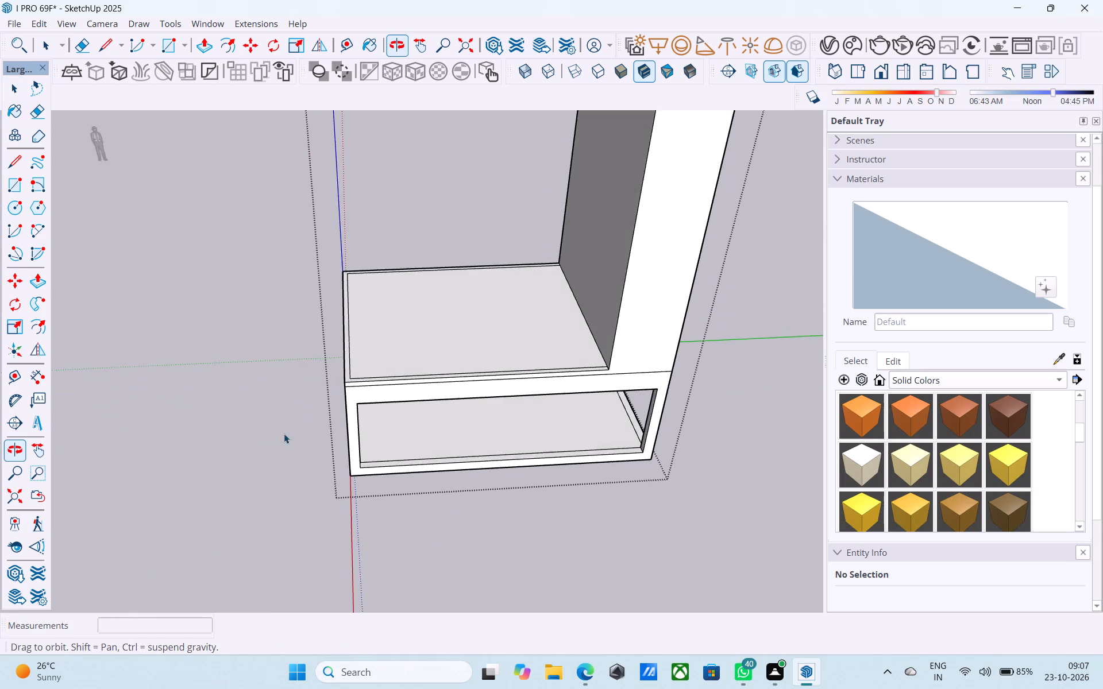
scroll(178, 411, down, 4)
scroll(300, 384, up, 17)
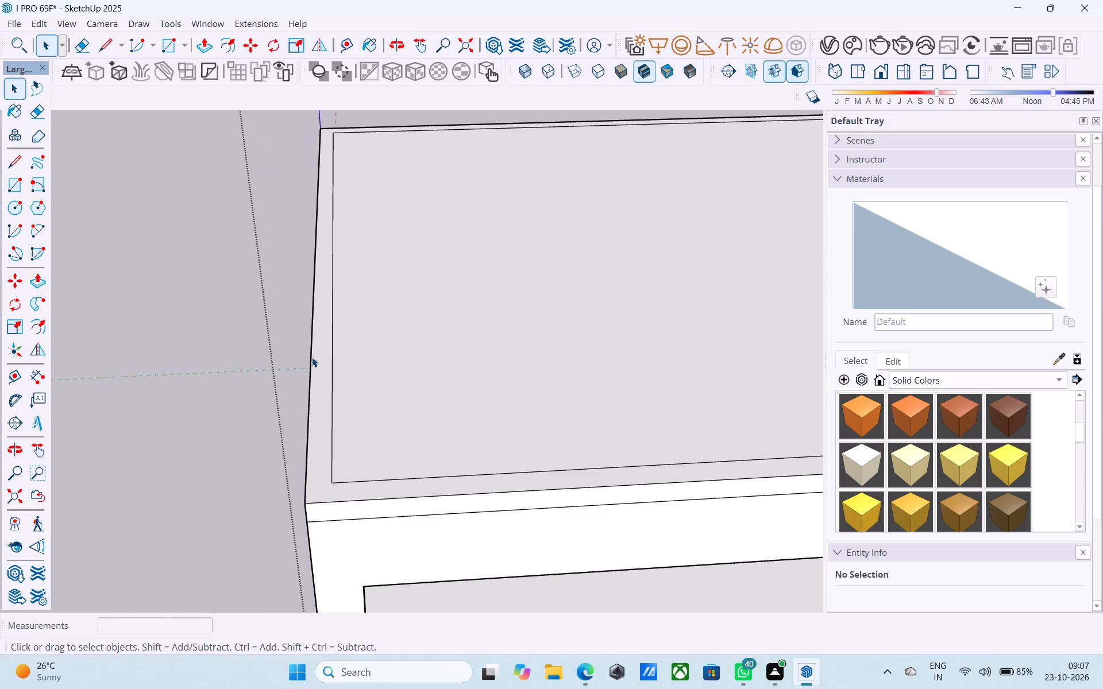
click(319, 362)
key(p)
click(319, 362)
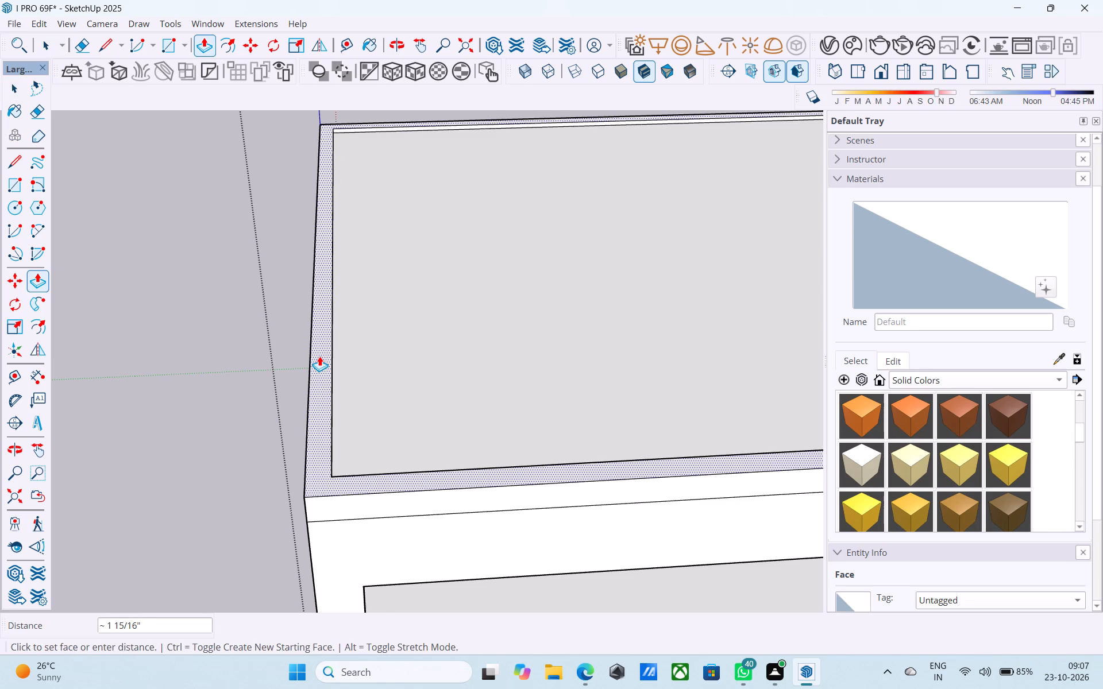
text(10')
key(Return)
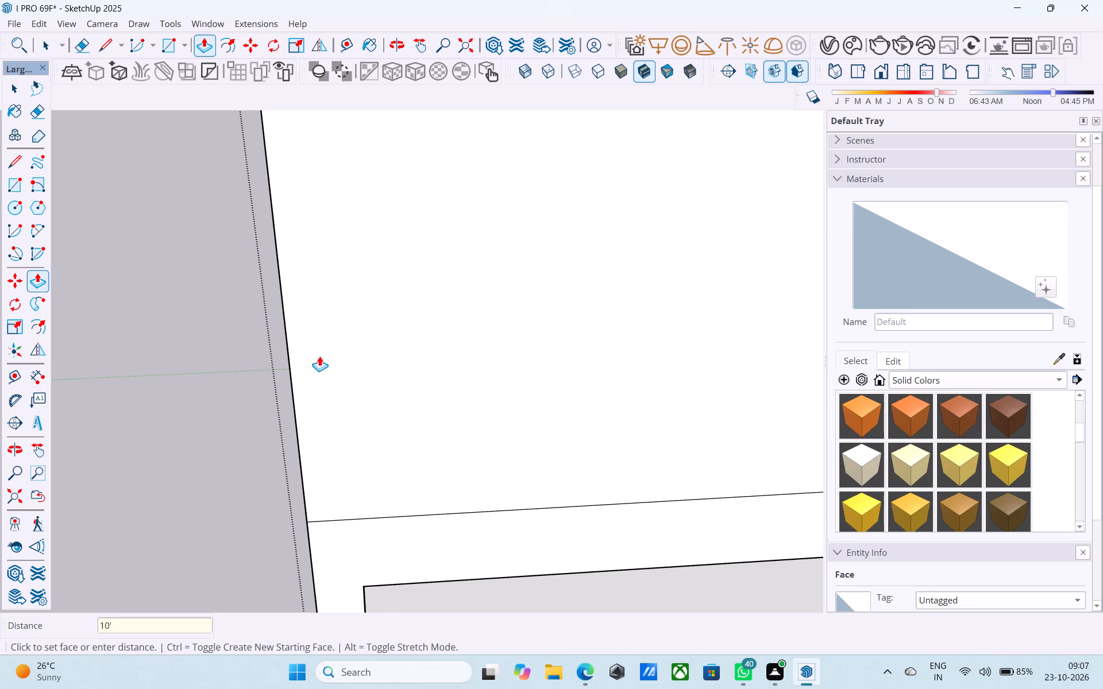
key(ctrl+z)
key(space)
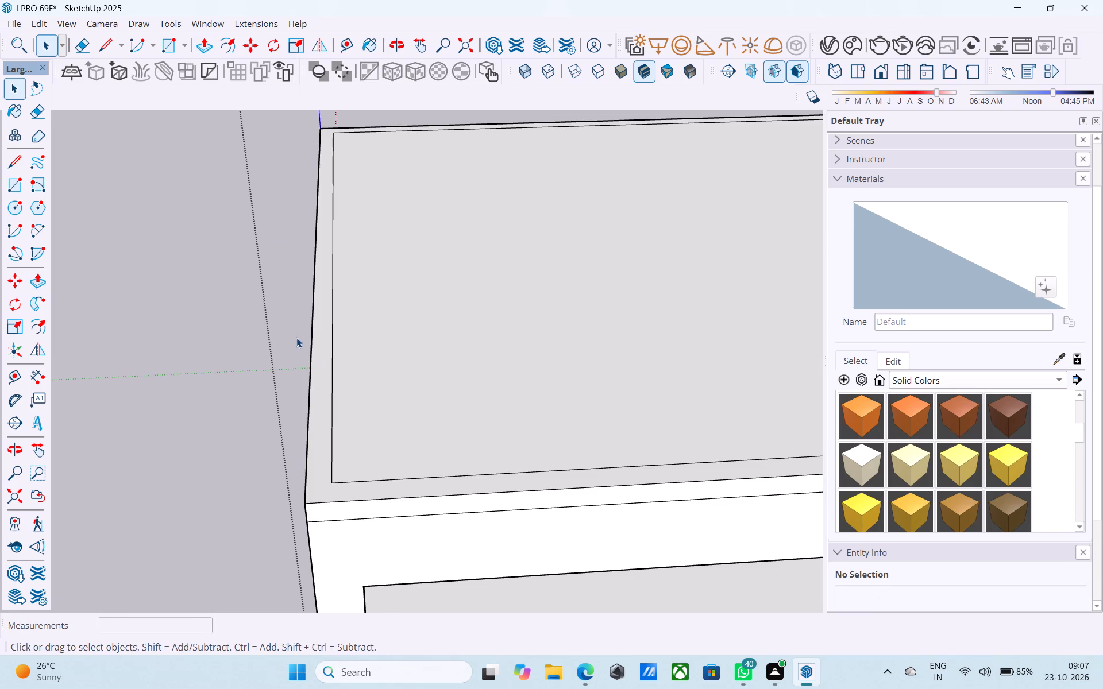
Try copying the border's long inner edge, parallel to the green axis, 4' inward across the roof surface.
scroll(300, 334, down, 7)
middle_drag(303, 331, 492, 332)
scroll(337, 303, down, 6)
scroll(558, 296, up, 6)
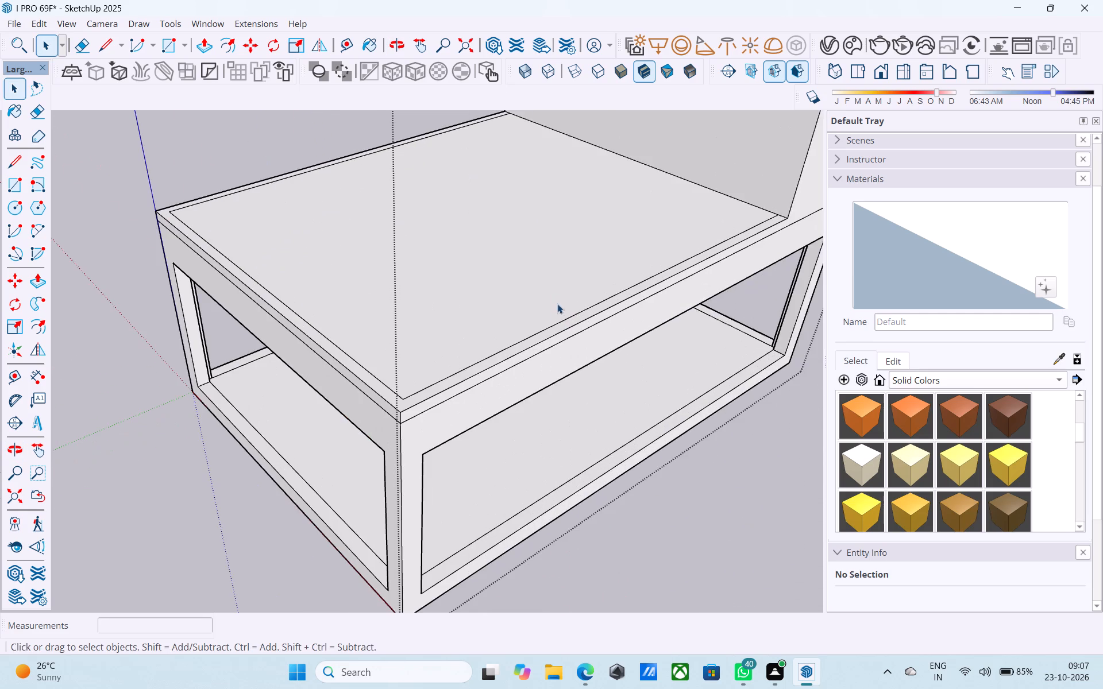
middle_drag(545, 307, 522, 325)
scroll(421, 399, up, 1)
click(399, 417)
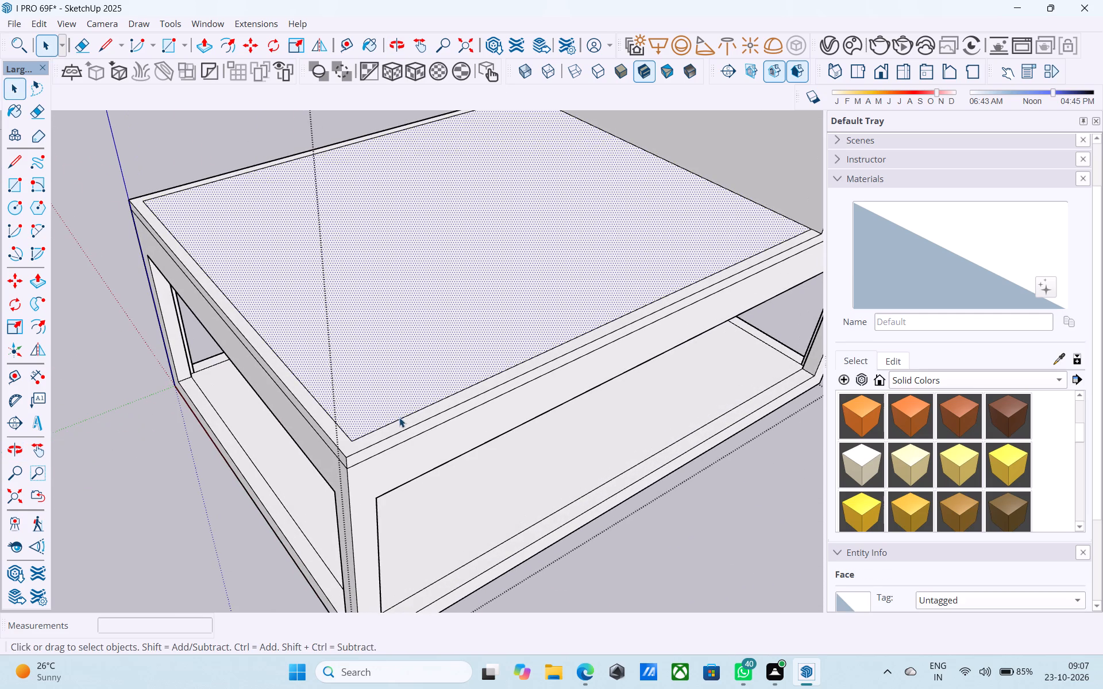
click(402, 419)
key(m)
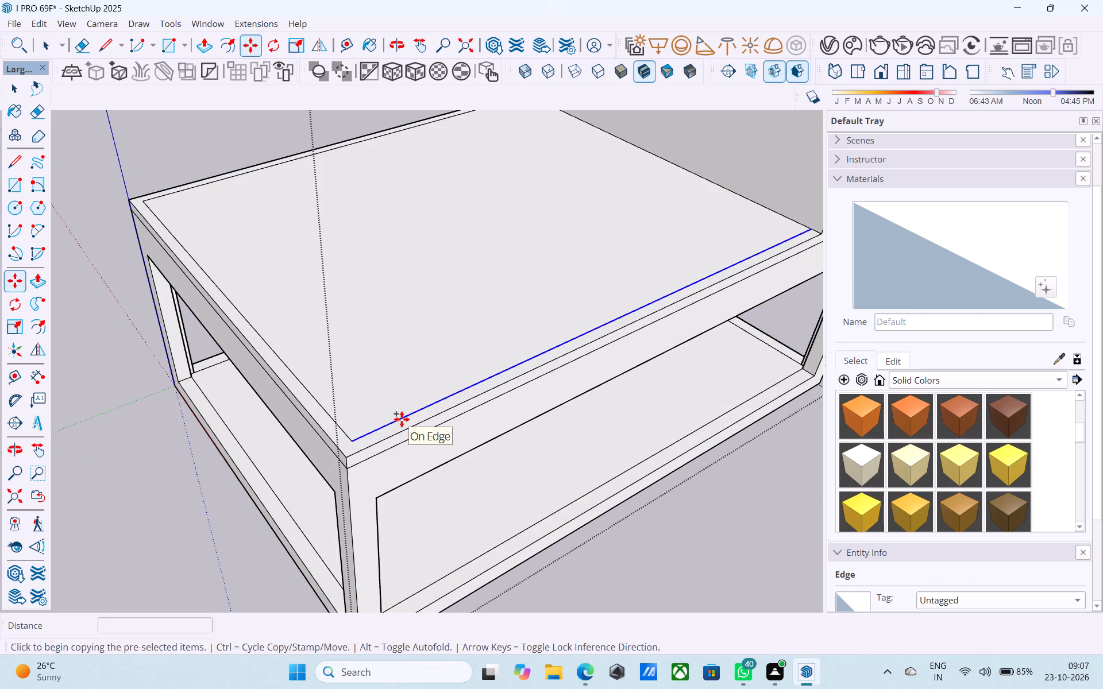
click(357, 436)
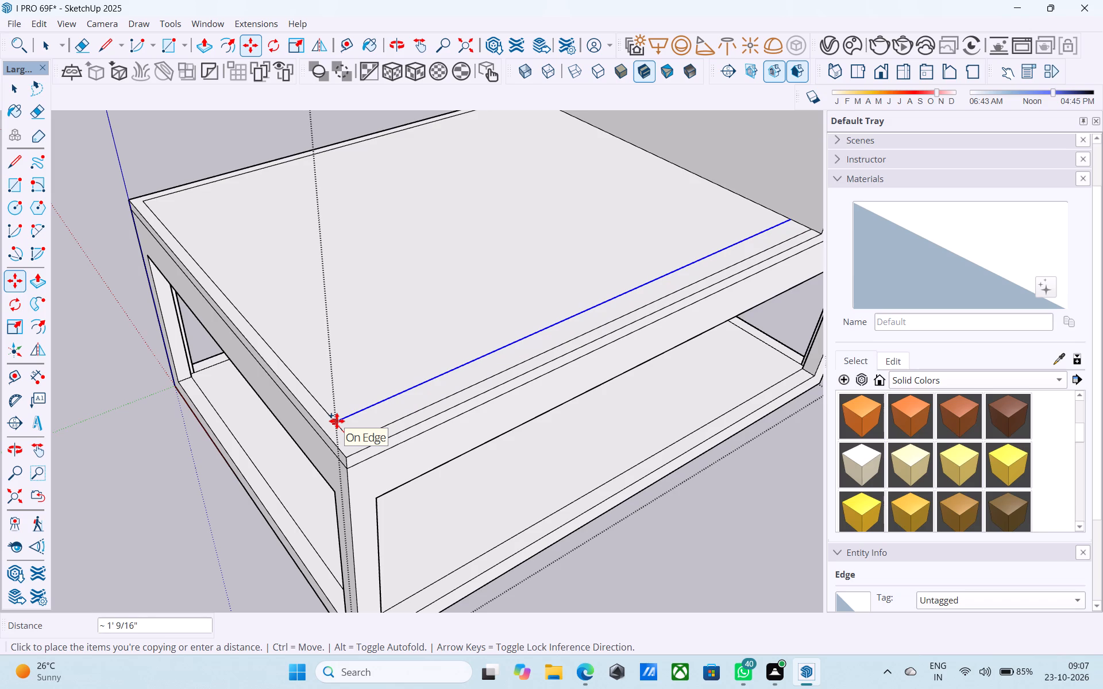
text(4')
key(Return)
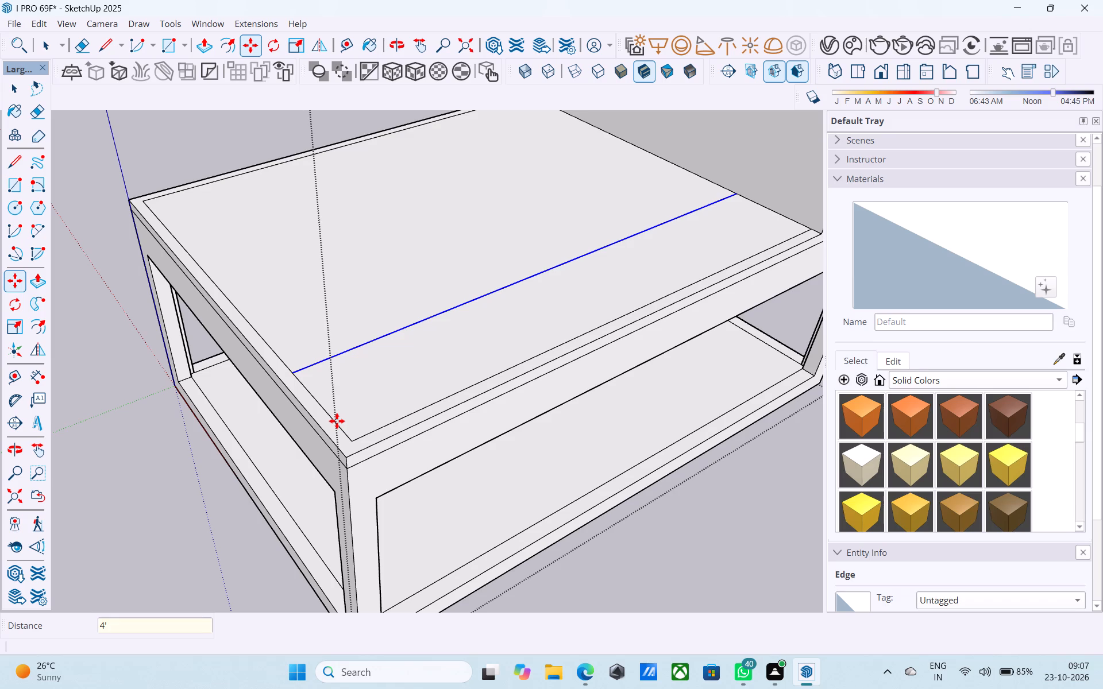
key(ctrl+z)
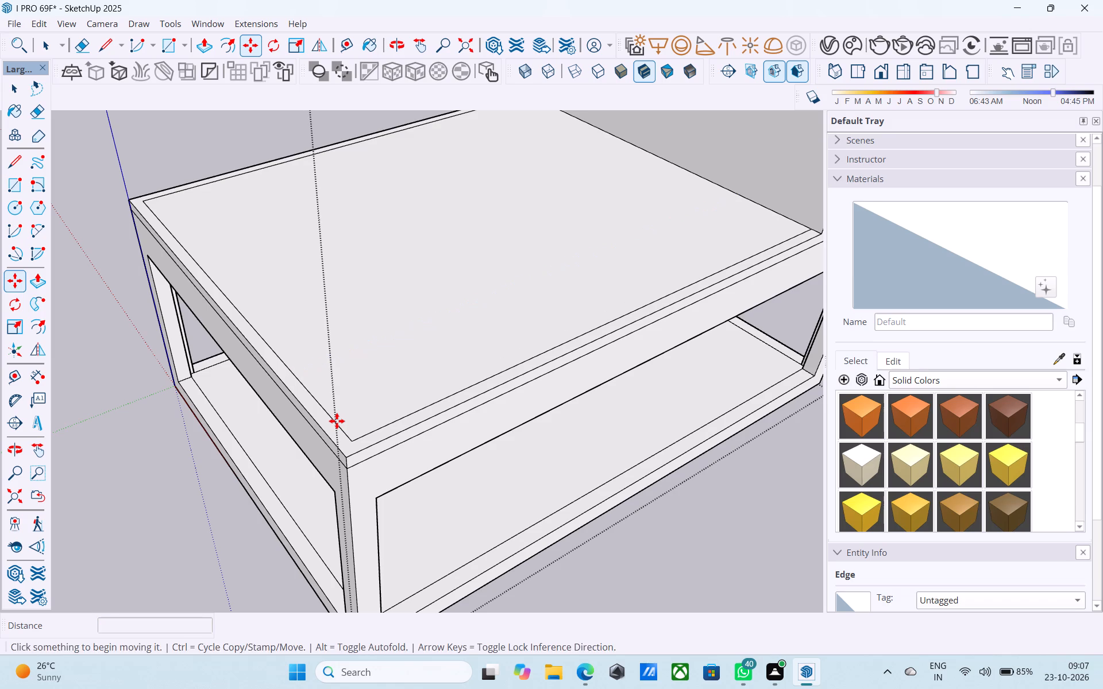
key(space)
Examine the proportions of the frame base, roof and tall block from several angles.
scroll(337, 419, down, 9)
middle_drag(337, 419, 588, 405)
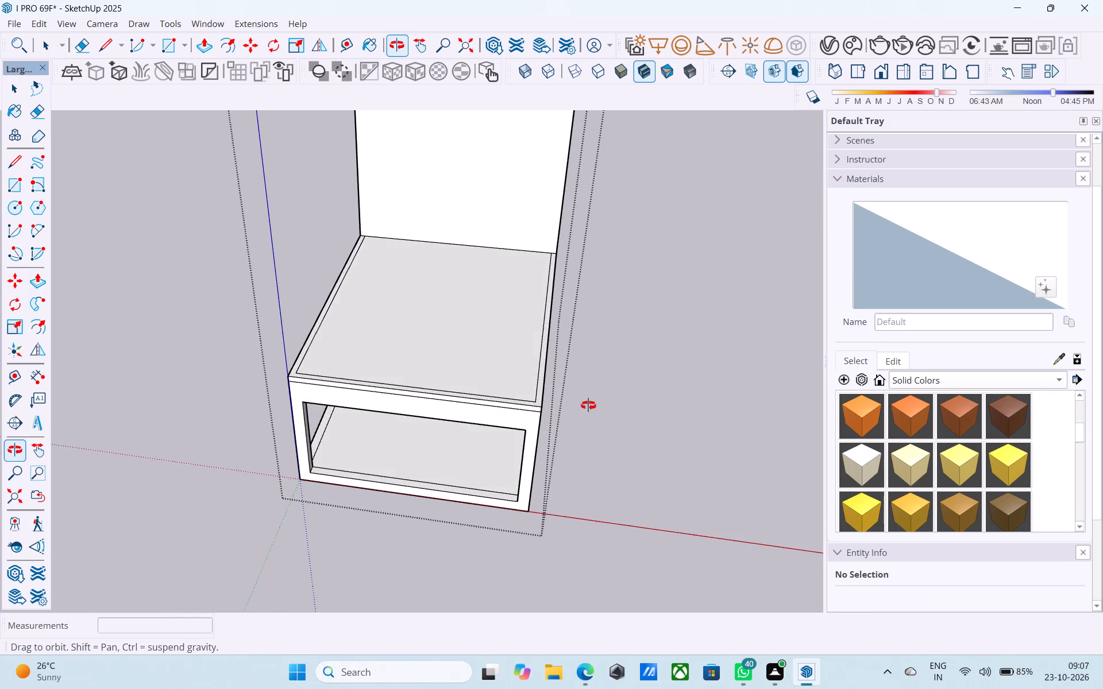
middle_drag(588, 405, 576, 344)
scroll(581, 350, up, 1)
scroll(586, 353, down, 5)
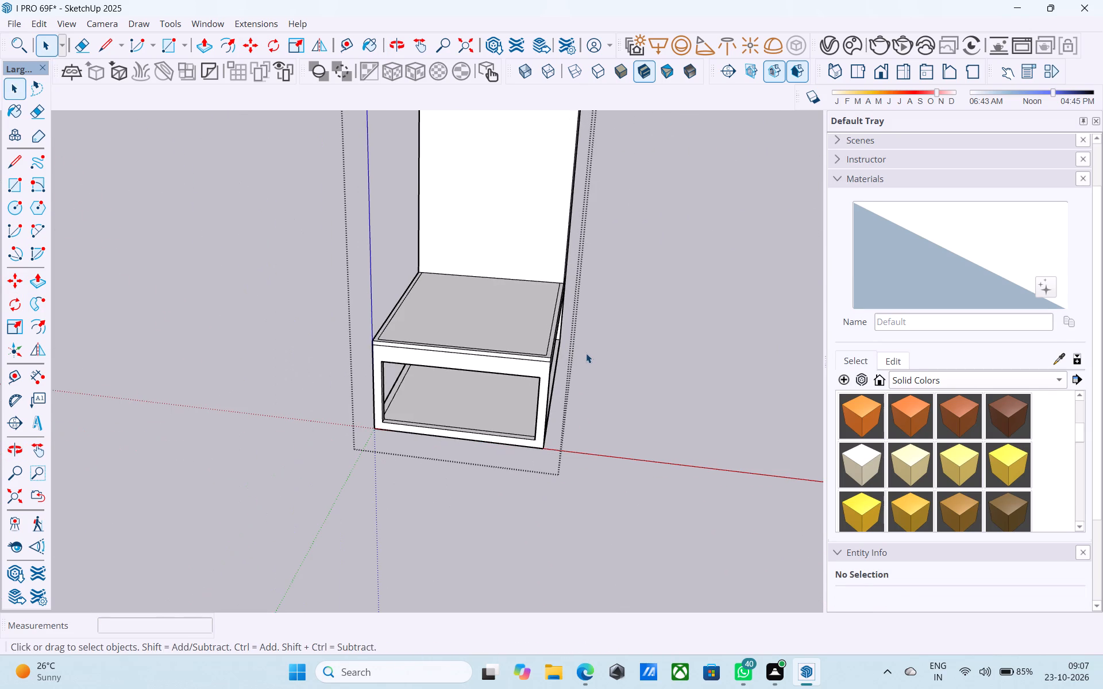
middle_drag(568, 366, 398, 462)
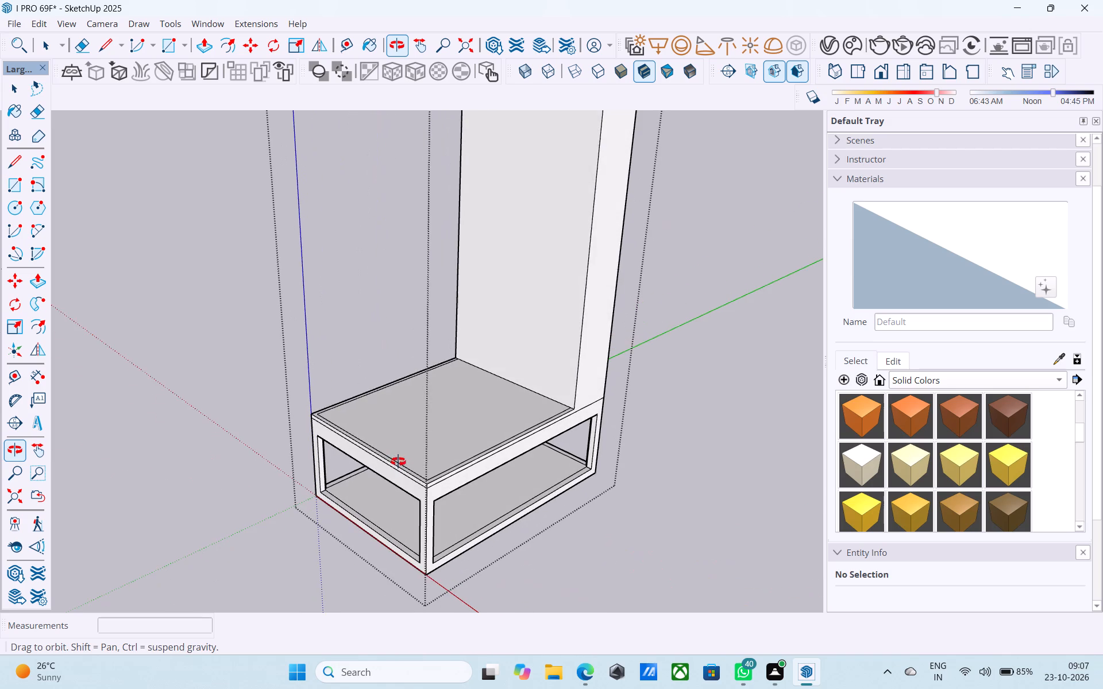
middle_drag(398, 462, 398, 461)
scroll(486, 377, down, 2)
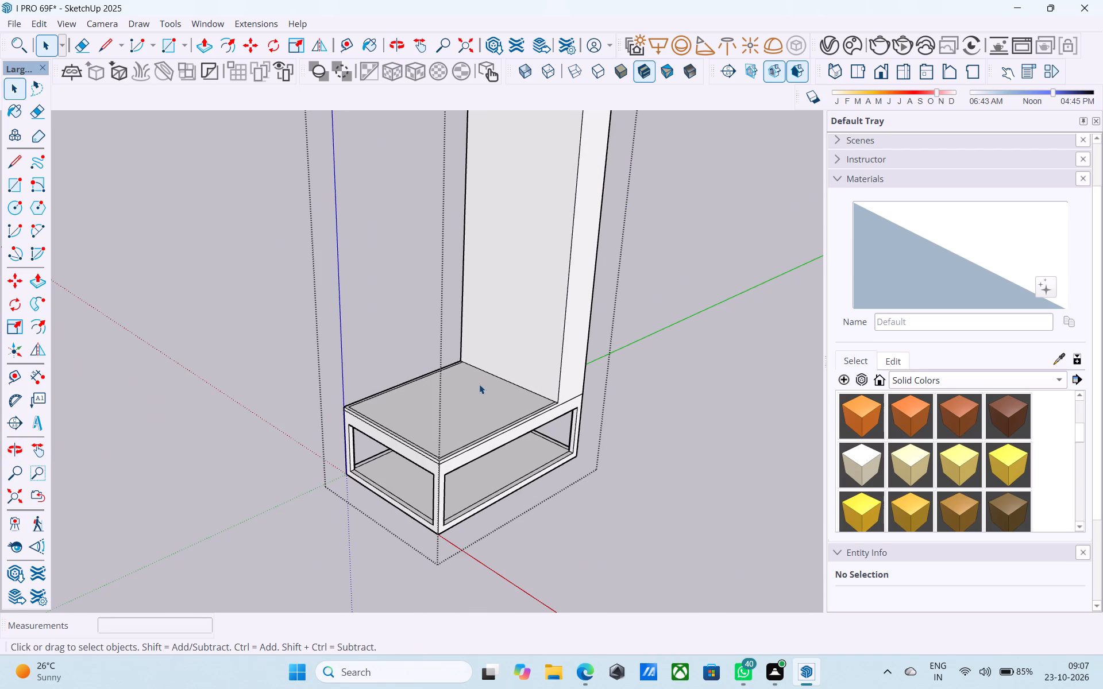
scroll(481, 393, down, 5)
middle_drag(479, 393, 459, 381)
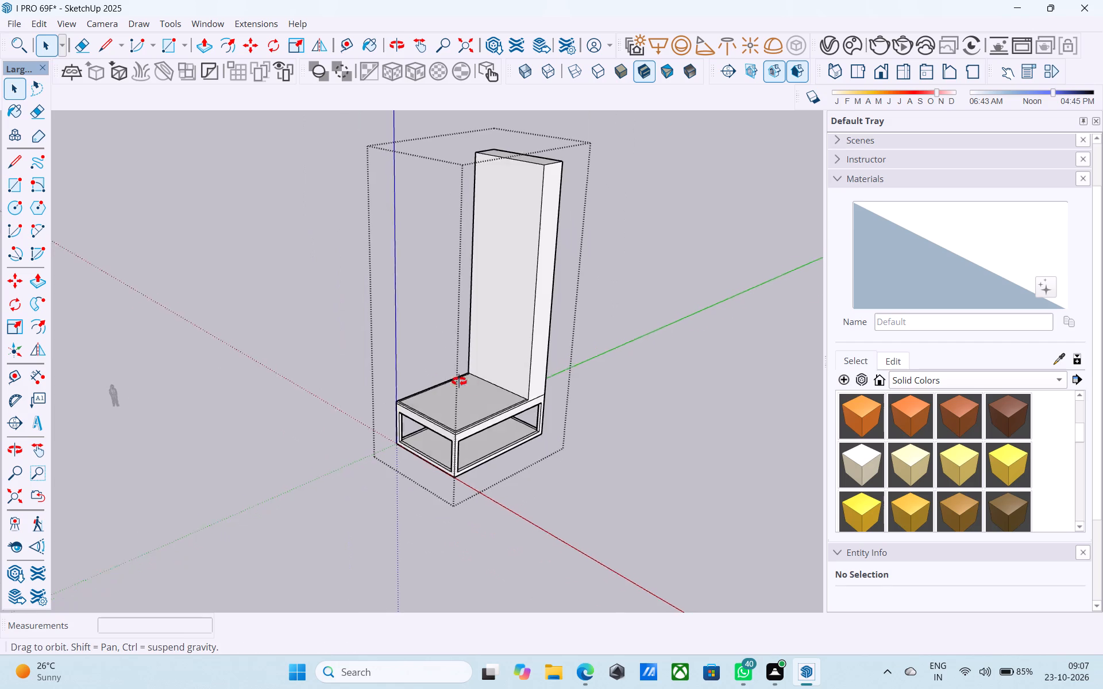
middle_drag(459, 381, 441, 366)
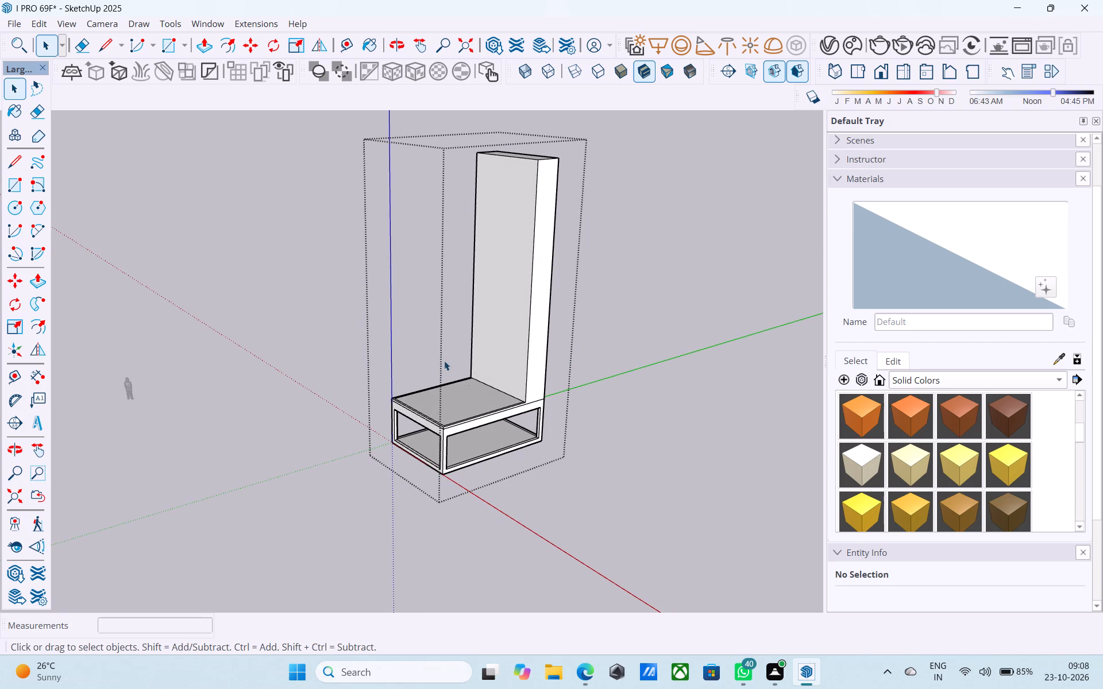
middle_drag(492, 400, 465, 380)
middle_drag(466, 381, 480, 432)
scroll(406, 360, up, 6)
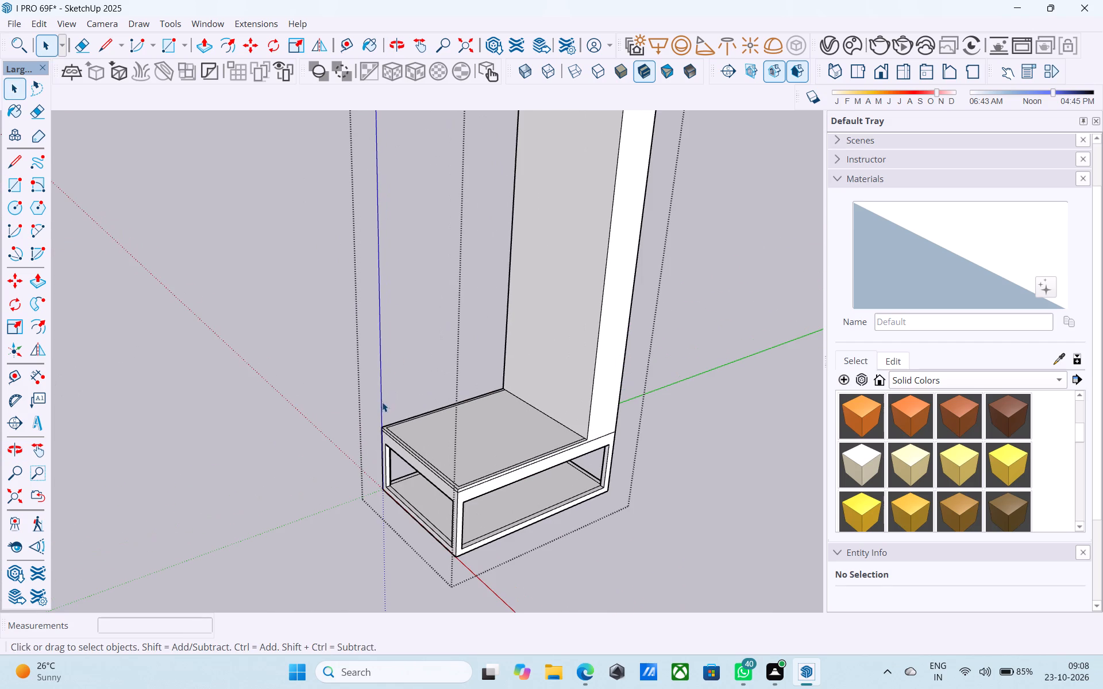
scroll(381, 407, down, 5)
middle_drag(489, 265, 468, 362)
scroll(469, 389, up, 6)
middle_drag(441, 463, 386, 214)
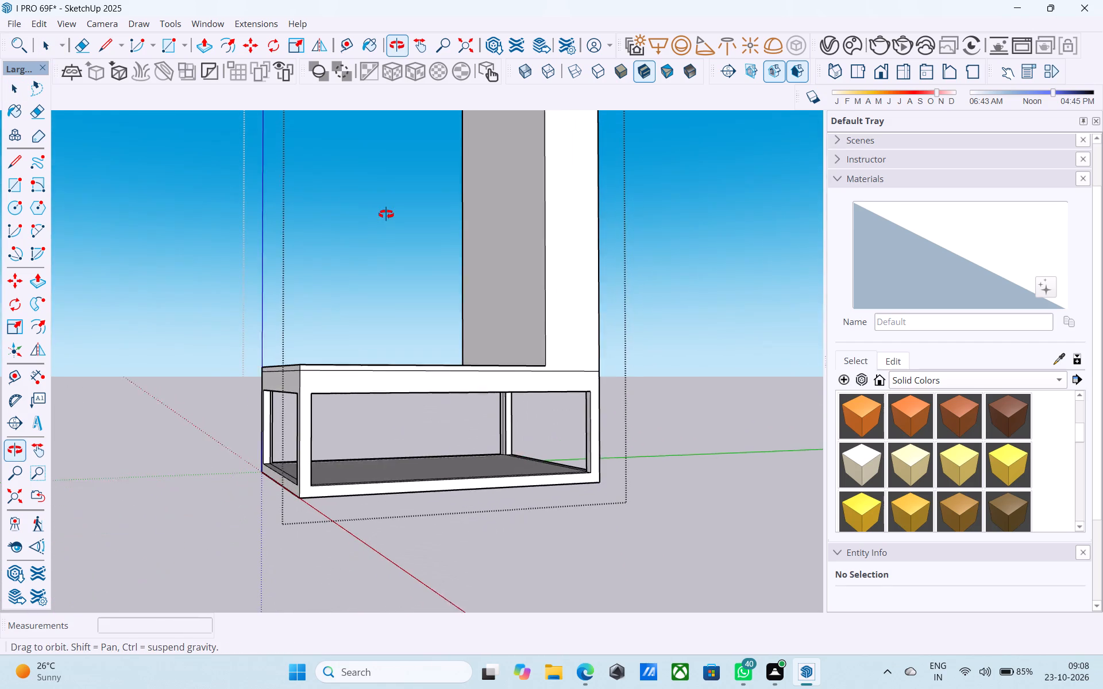
middle_drag(386, 214, 385, 214)
scroll(420, 266, up, 4)
scroll(420, 266, down, 4)
middle_drag(410, 289, 311, 333)
scroll(312, 335, down, 3)
middle_drag(312, 335, 316, 351)
middle_drag(477, 327, 458, 347)
scroll(448, 358, down, 6)
scroll(384, 435, down, 3)
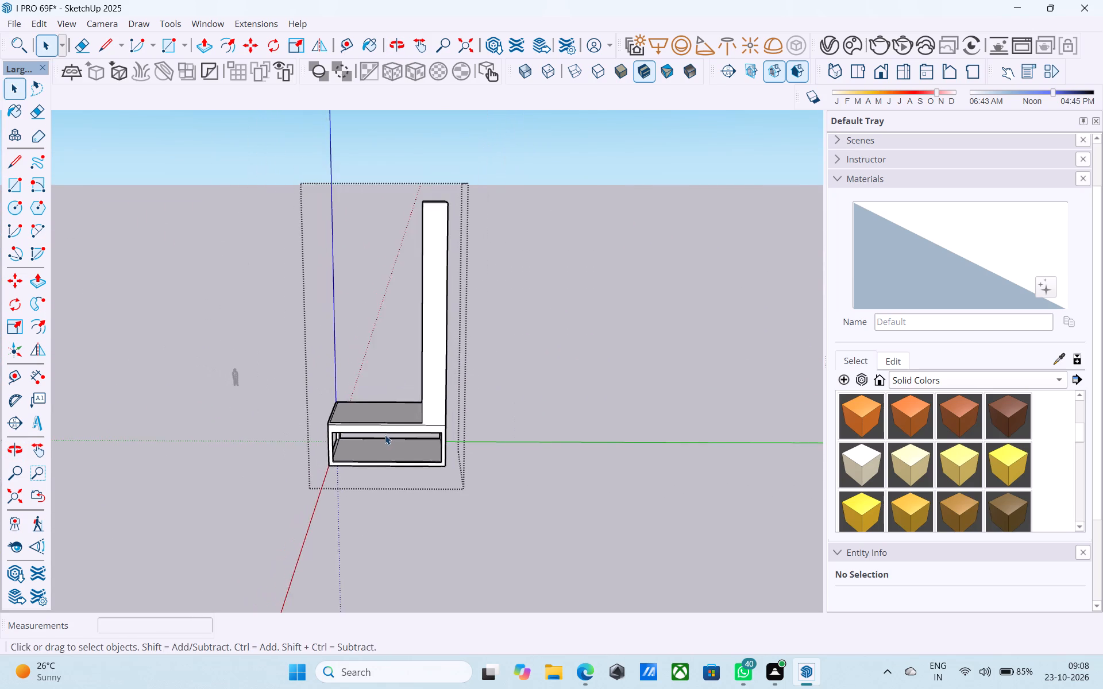
Push/Pull the tall block's face overlooking the roof outward 1' over the roof.
middle_drag(384, 435, 373, 426)
middle_drag(373, 432, 549, 478)
scroll(498, 388, up, 4)
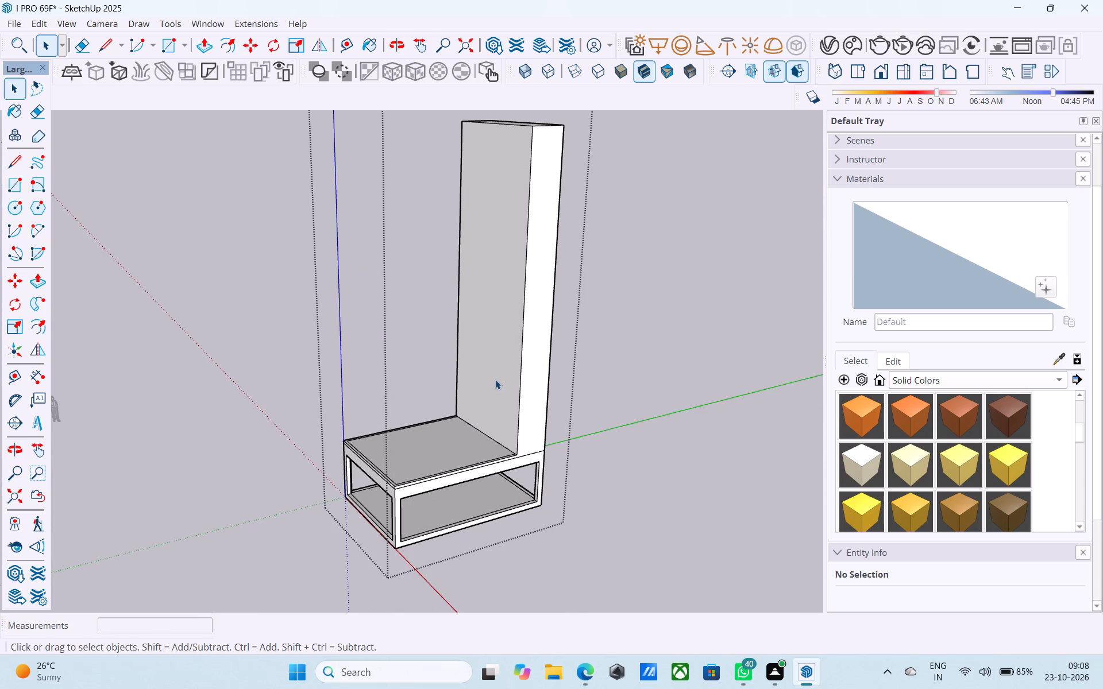
click(495, 379)
key(p)
click(495, 379)
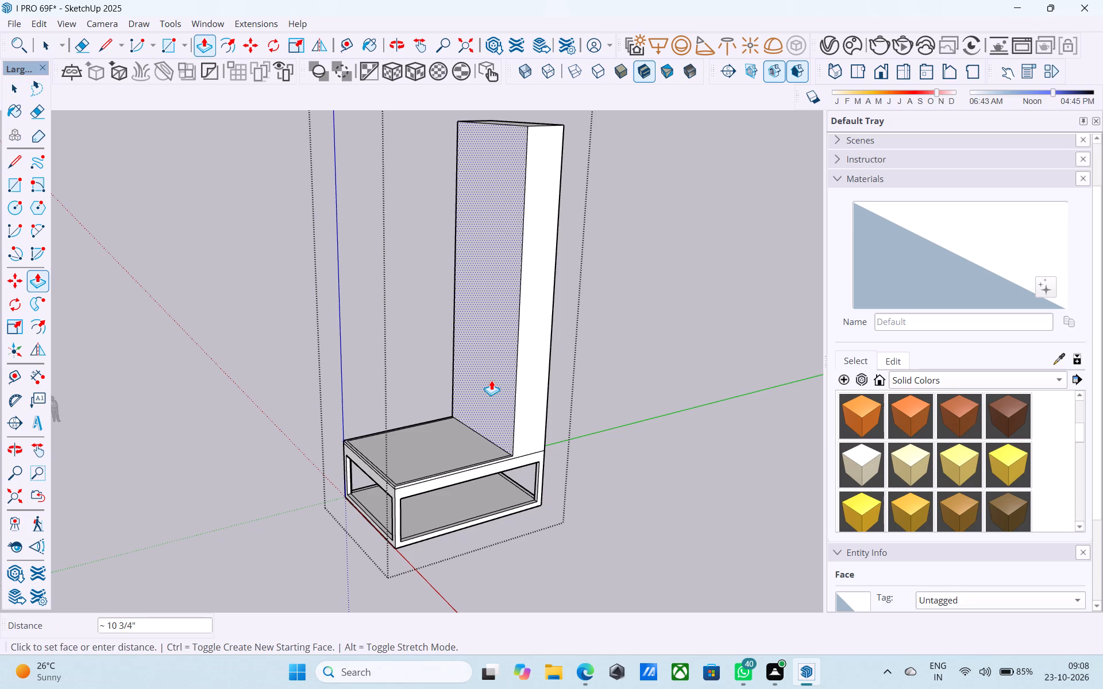
text(1')
key(Return)
key(space)
Copy the tall block's vertical edge beside the roof 1' inward across the block's narrow side face.
middle_drag(488, 378, 370, 364)
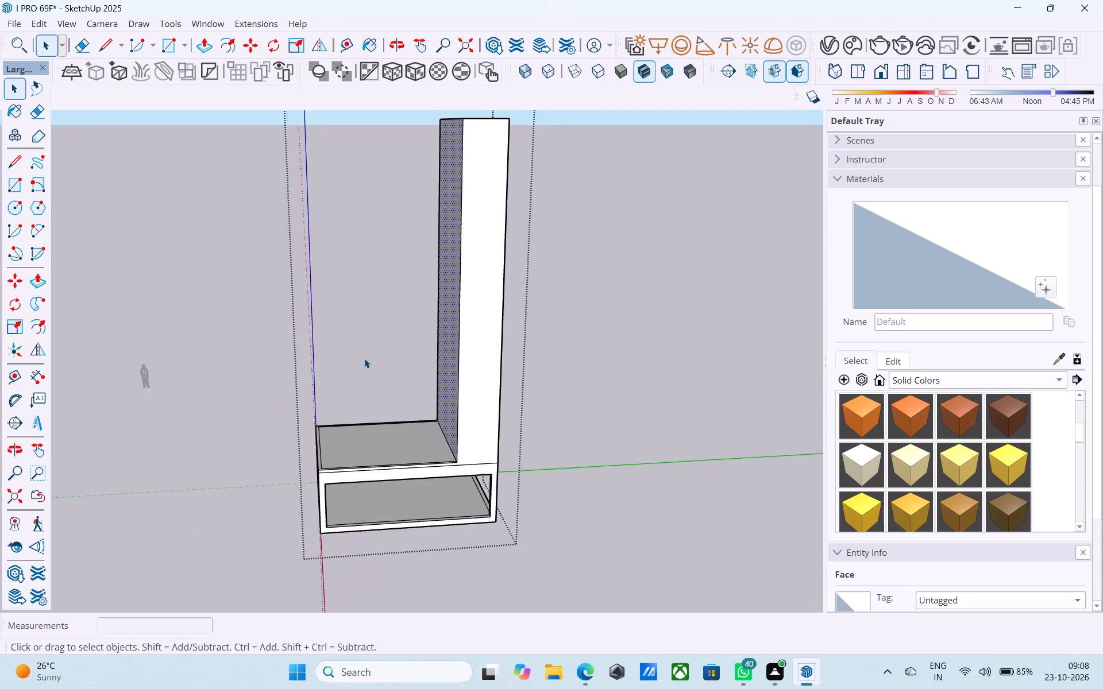
scroll(362, 356, down, 5)
middle_drag(357, 359, 349, 357)
scroll(424, 427, up, 9)
middle_drag(433, 433, 418, 433)
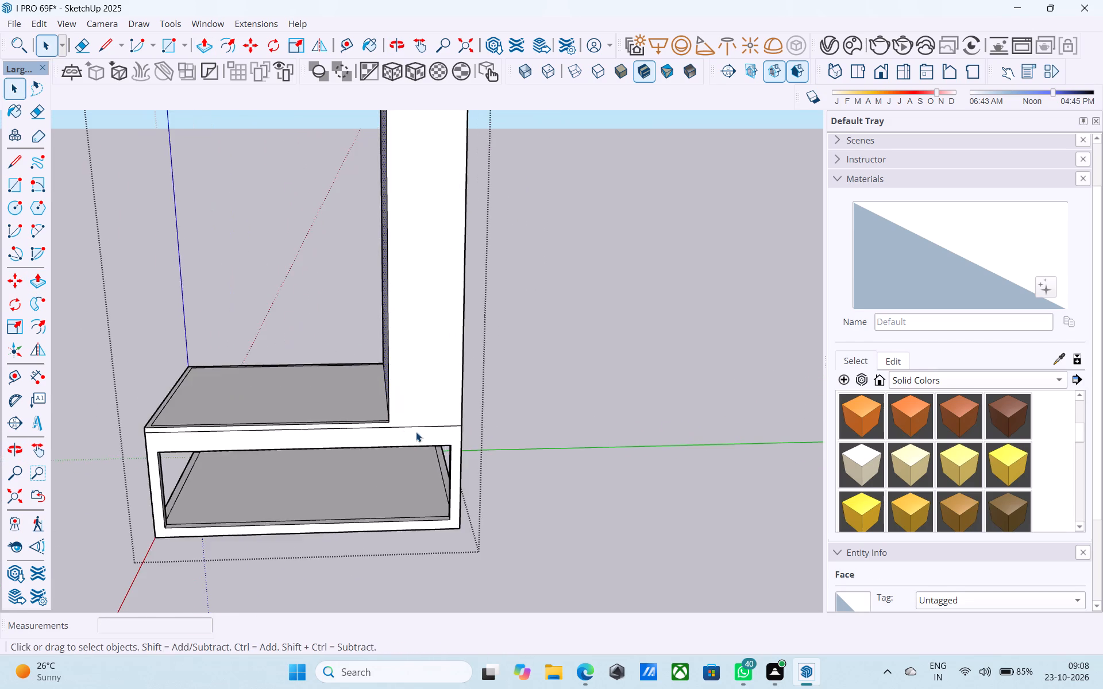
scroll(402, 431, up, 5)
scroll(372, 552, down, 7)
middle_drag(372, 552, 375, 521)
scroll(402, 435, down, 6)
scroll(350, 503, down, 4)
middle_drag(356, 419, 356, 413)
scroll(364, 418, up, 13)
click(365, 475)
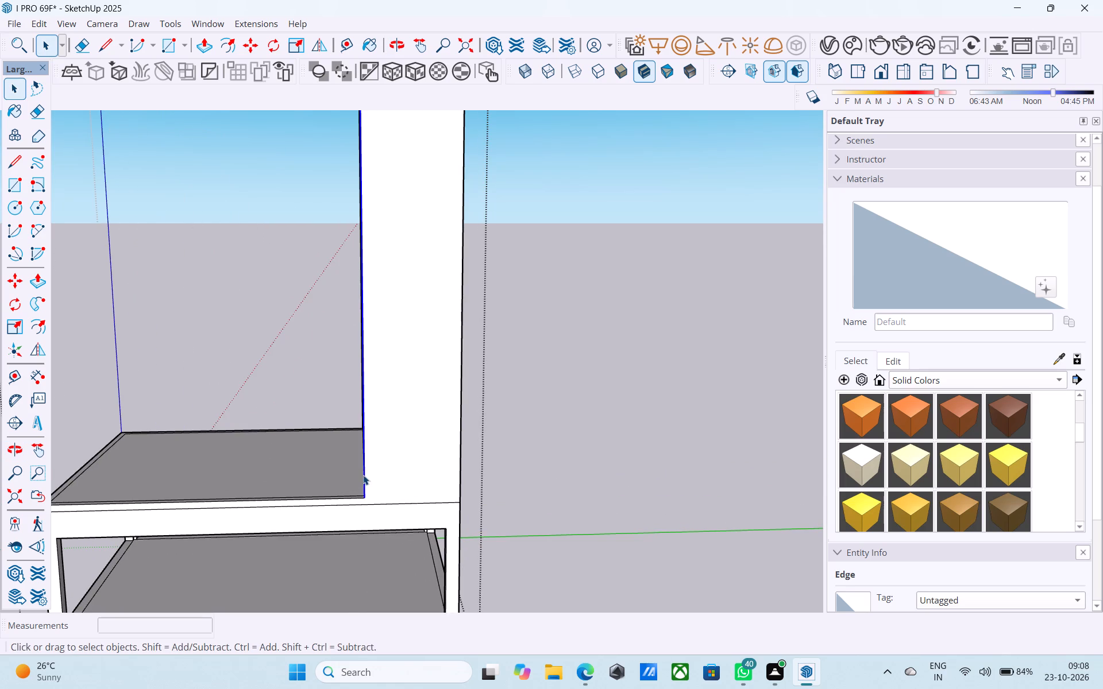
key(m)
click(363, 491)
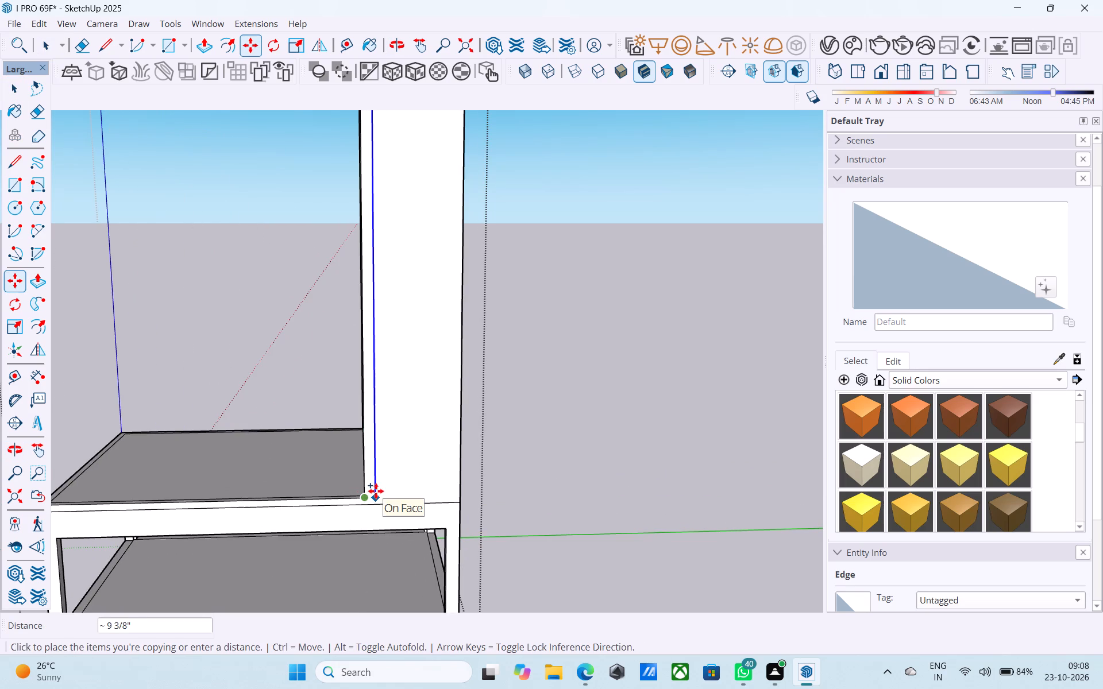
text(1')
key(Return)
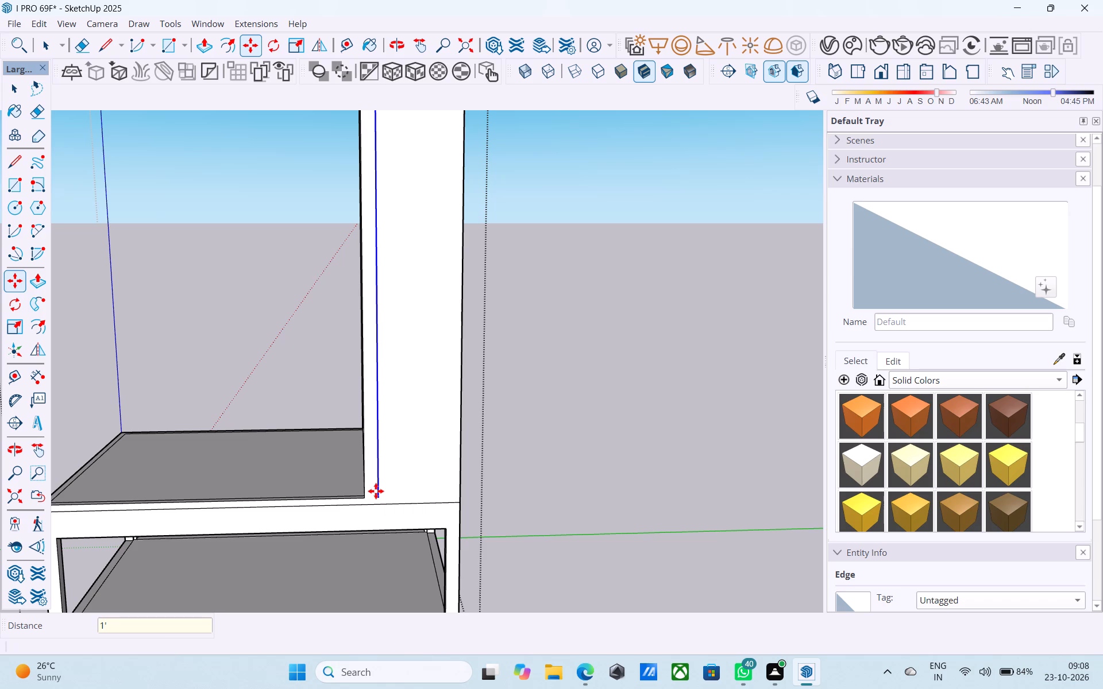
Examine the tall block's narrow side face and its proportions against the roof and frame base from several angles.
scroll(376, 491, down, 13)
key(space)
middle_drag(369, 480, 373, 459)
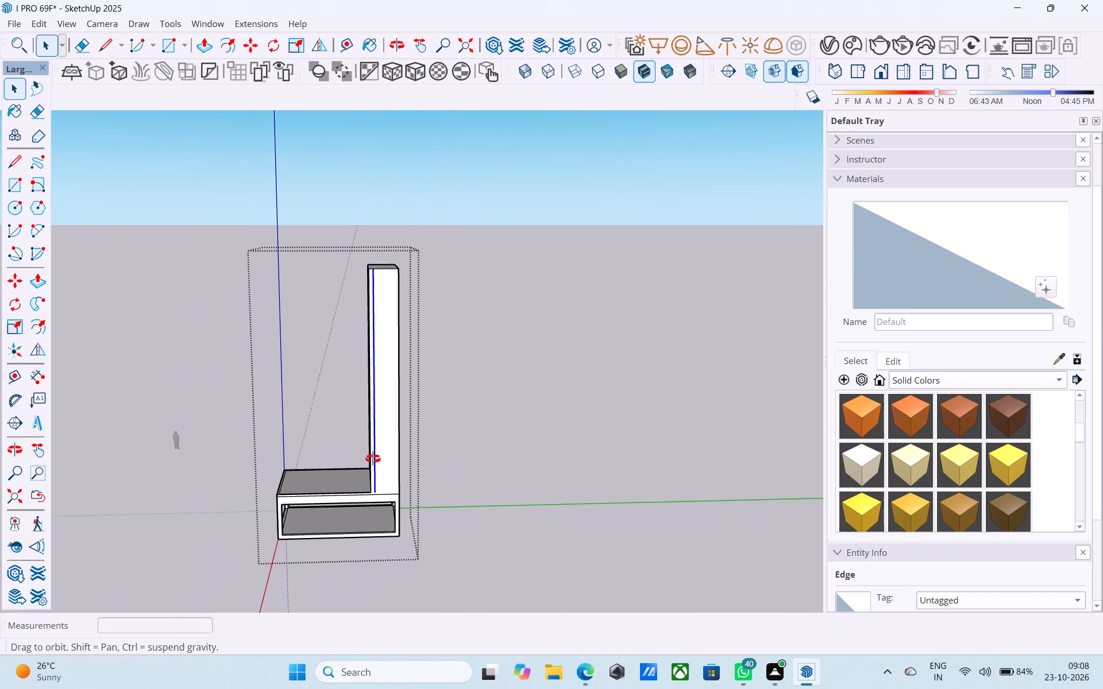
middle_drag(373, 459, 381, 446)
scroll(381, 446, up, 6)
scroll(381, 446, down, 11)
middle_drag(376, 458, 364, 432)
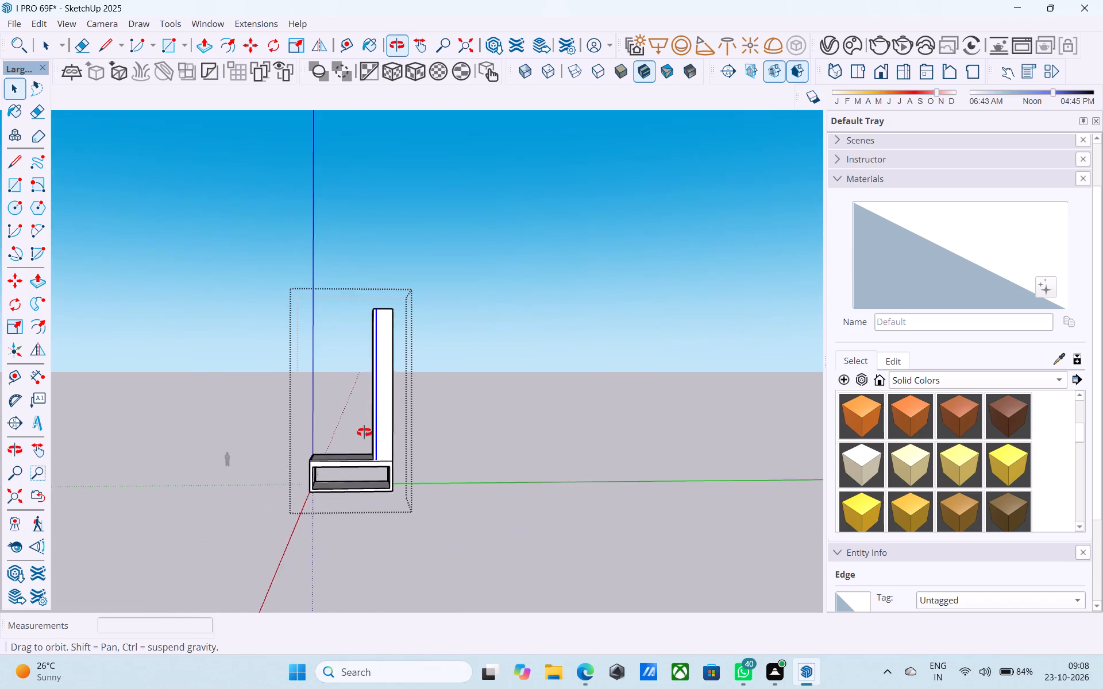
middle_drag(364, 432, 362, 429)
scroll(360, 423, up, 7)
middle_drag(356, 412, 374, 446)
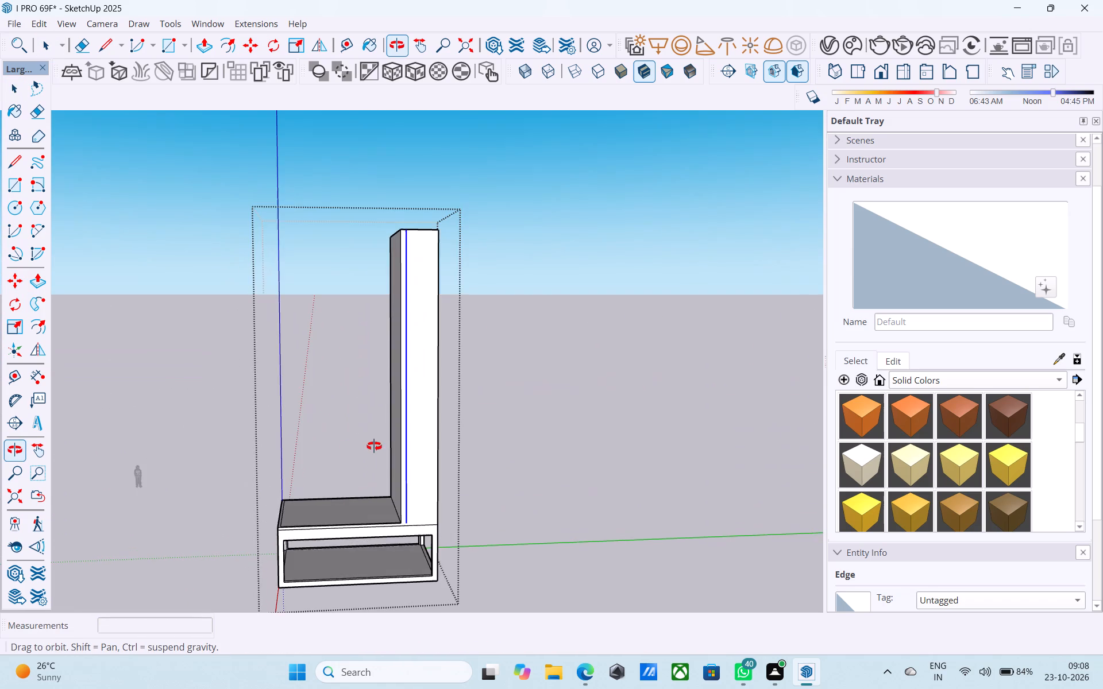
middle_drag(374, 446, 464, 440)
Push/Pull the roof slab's end face opposite the tall block, and the frame's end face below it, outward 2'.
scroll(329, 558, up, 5)
scroll(387, 512, up, 11)
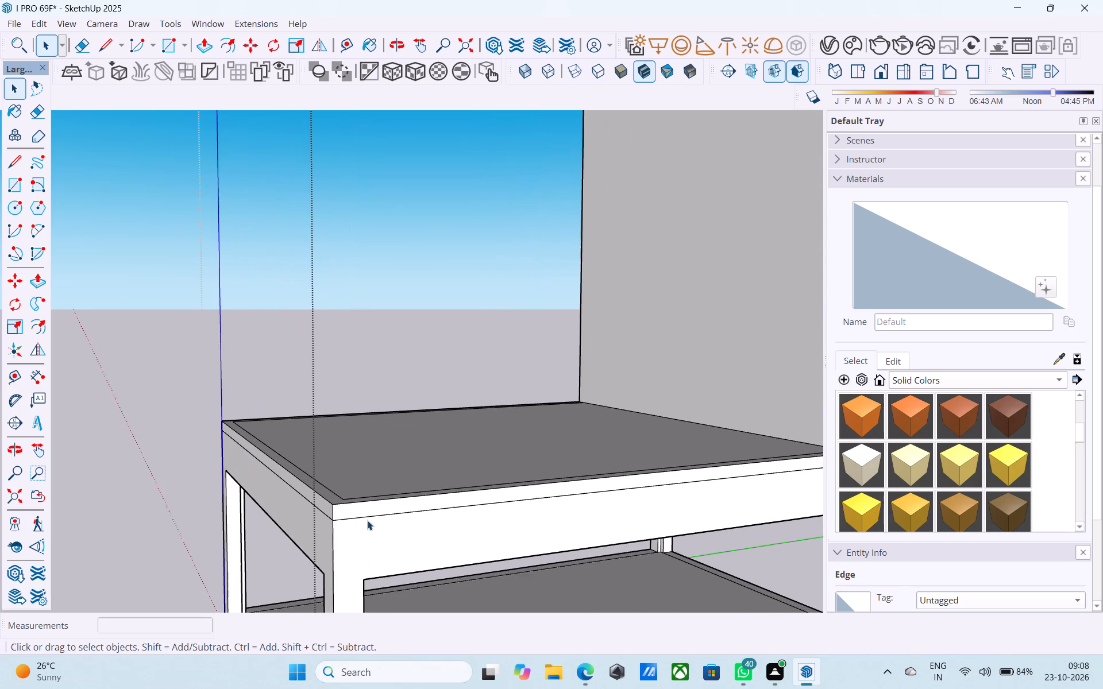
scroll(316, 509, up, 3)
click(321, 501)
key(p)
click(321, 501)
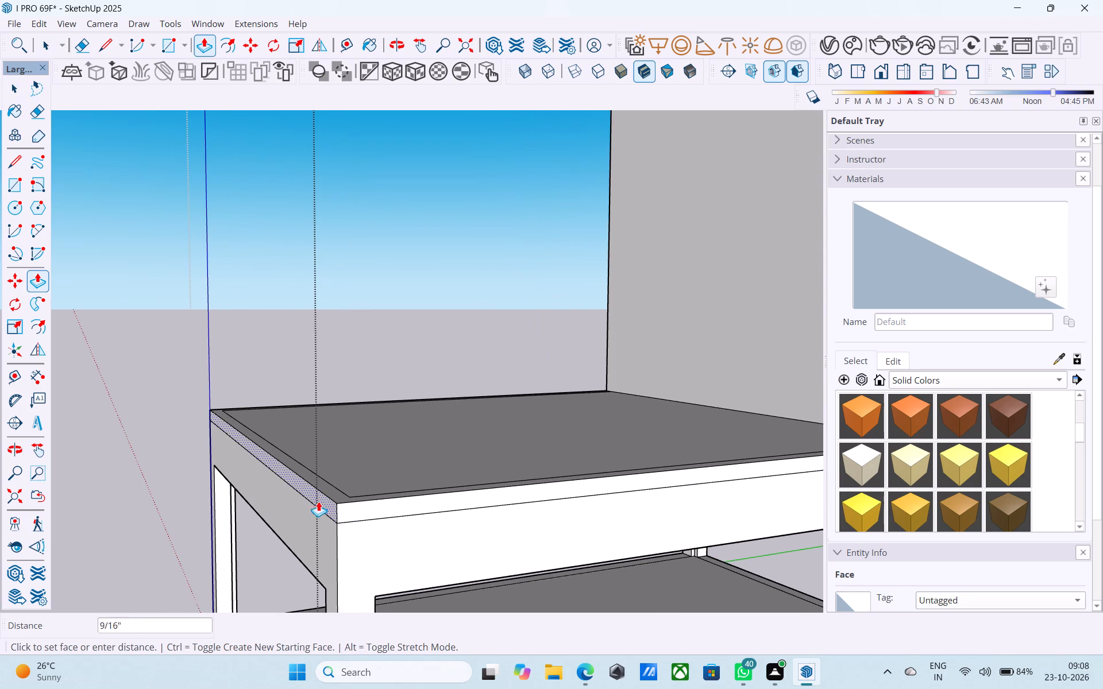
text(2')
key(Return)
scroll(285, 390, down, 7)
scroll(297, 494, up, 6)
double_click(304, 440)
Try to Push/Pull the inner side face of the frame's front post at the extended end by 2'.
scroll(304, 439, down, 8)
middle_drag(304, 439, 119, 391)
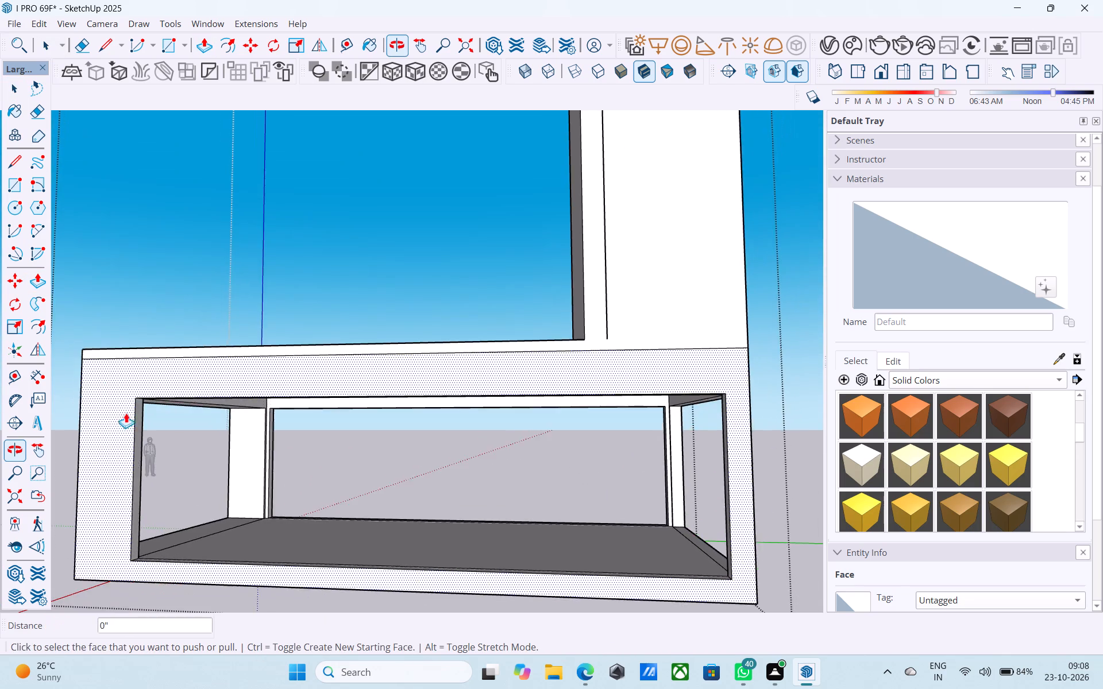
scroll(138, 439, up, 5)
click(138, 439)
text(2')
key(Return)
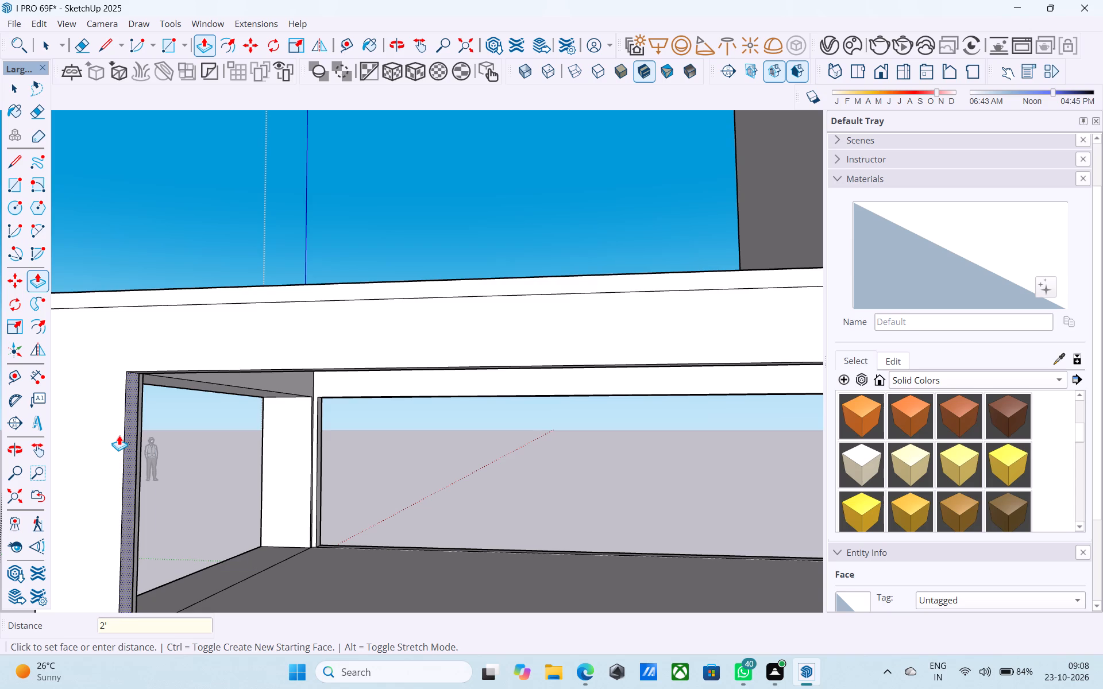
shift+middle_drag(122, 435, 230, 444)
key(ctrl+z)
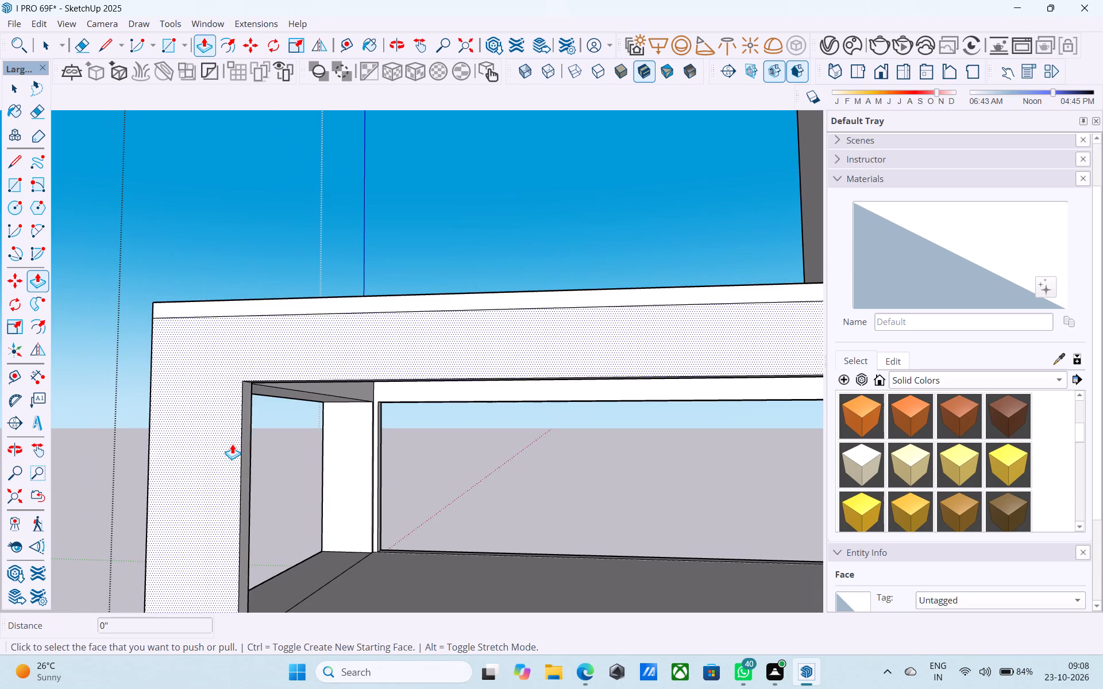
Push/Pull the inner face of the frame's end beam under the roof back 2' towards the extended end.
middle_drag(225, 437, 165, 401)
scroll(165, 401, up, 4)
scroll(161, 346, up, 6)
key(space)
middle_drag(158, 343, 97, 355)
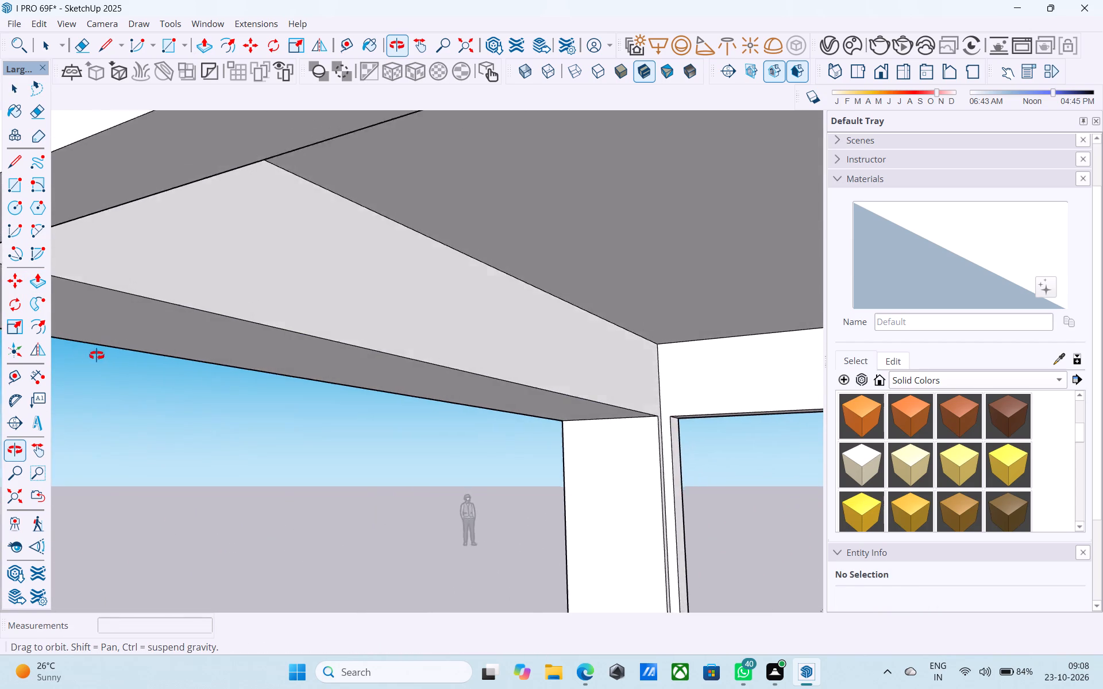
middle_drag(97, 355, 103, 355)
click(202, 297)
key(p)
click(215, 298)
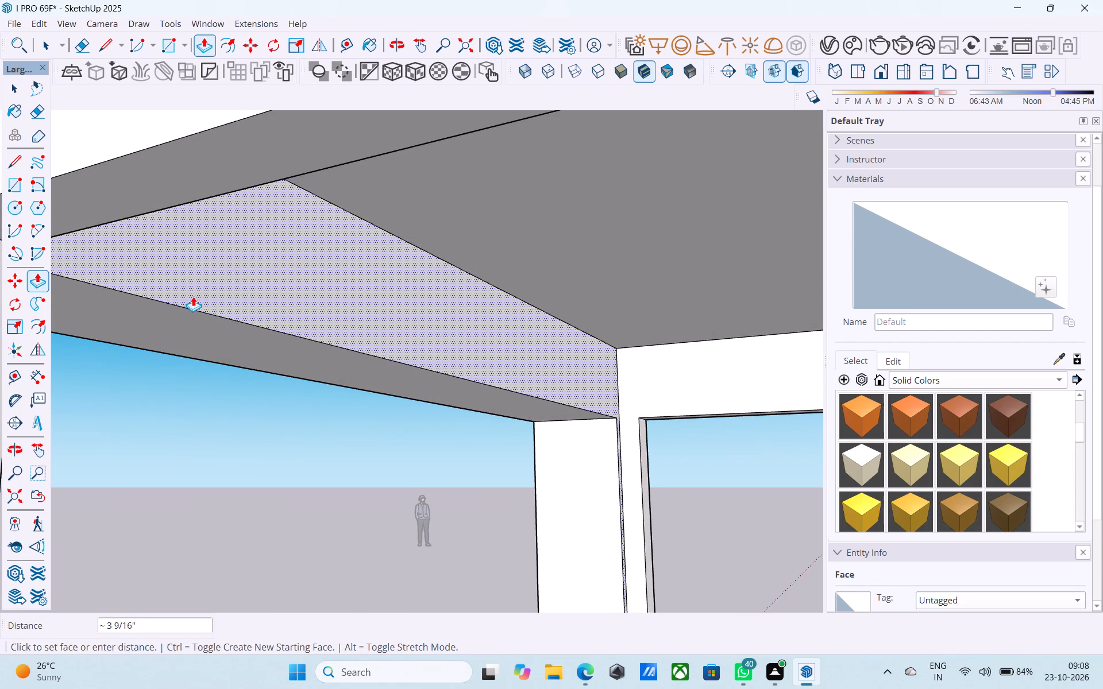
text(2')
key(Return)
key(space)
Push/Pull the inner faces of both end posts back 2' in line with the end beam.
middle_drag(205, 304, 240, 314)
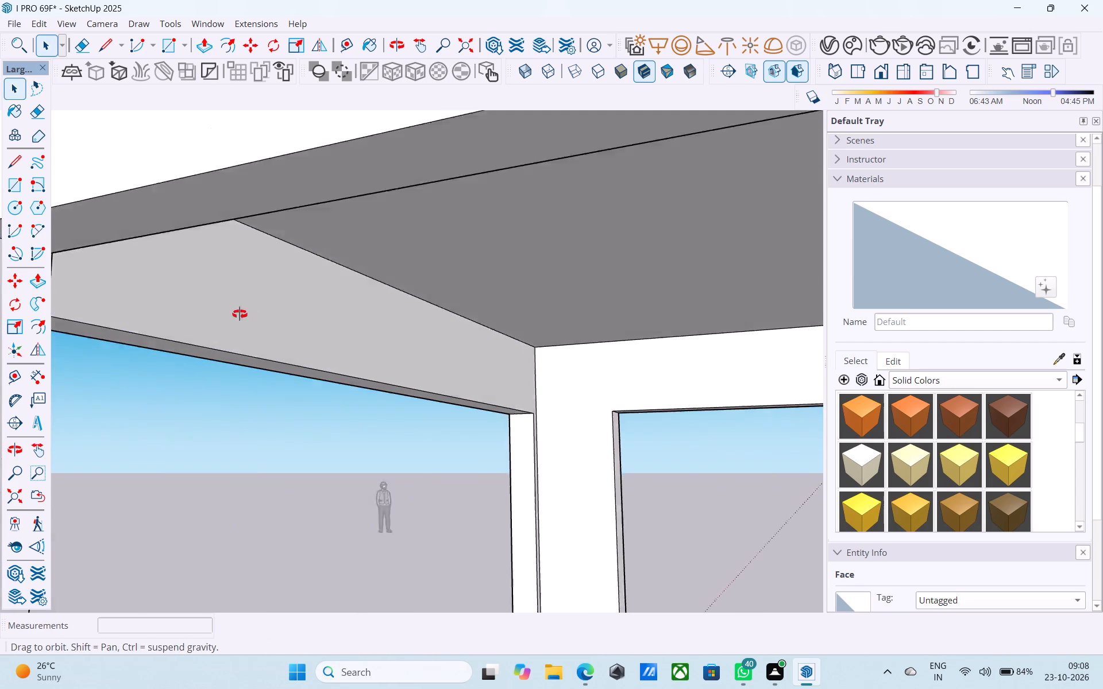
middle_drag(240, 314, 263, 315)
scroll(299, 308, down, 10)
click(256, 342)
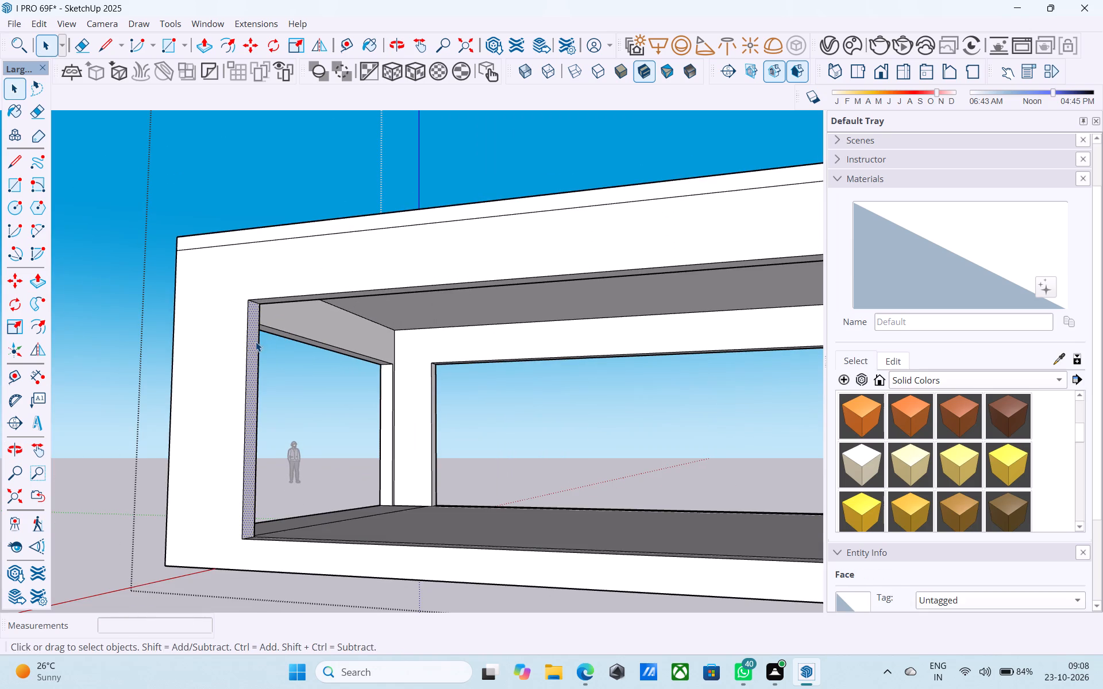
key(p)
click(256, 342)
click(256, 342)
middle_drag(454, 385, 397, 372)
scroll(408, 379, up, 7)
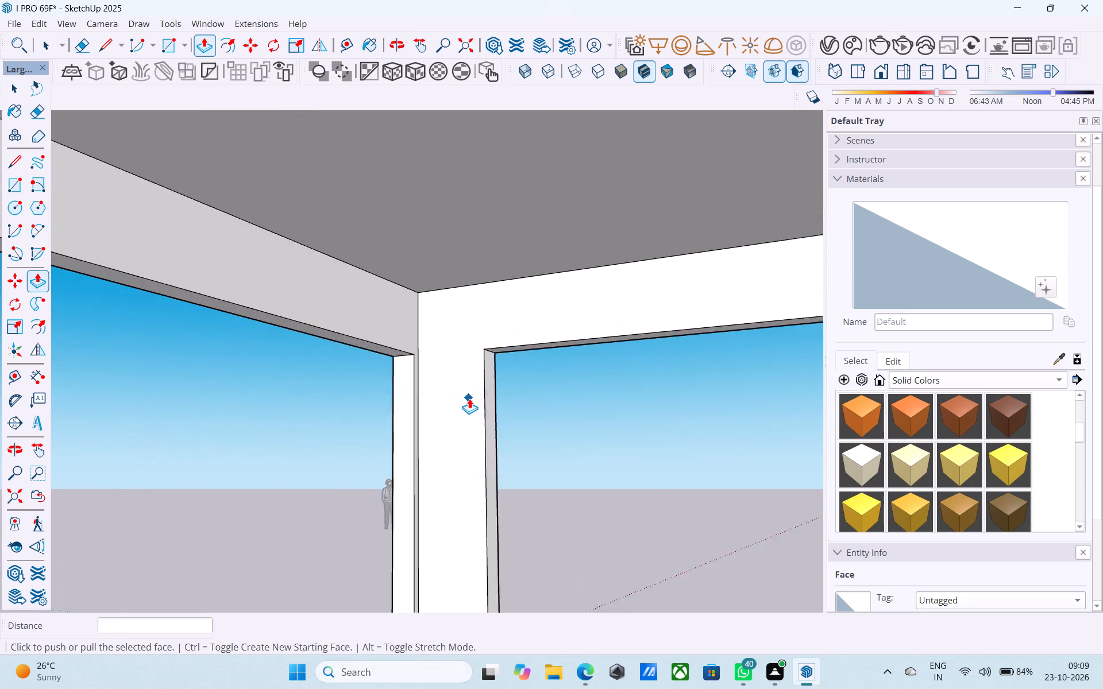
key(space)
click(491, 401)
key(p)
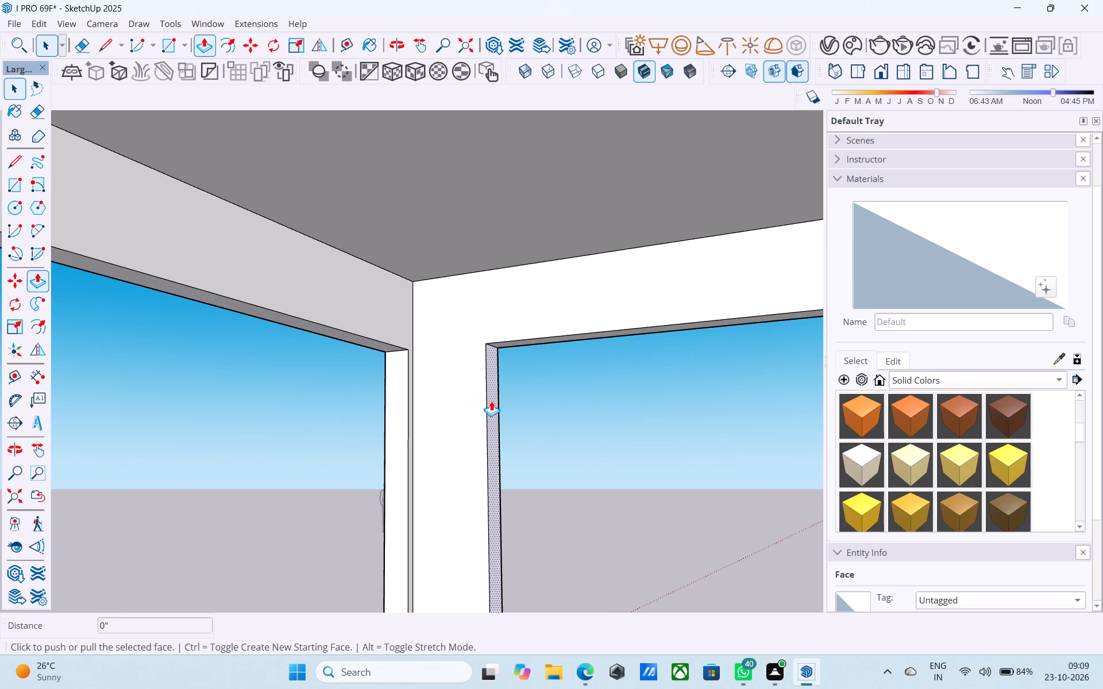
double_click(491, 401)
Erase the short inner border line across the roof near the extended end.
scroll(491, 400, down, 5)
middle_drag(491, 400, 523, 396)
scroll(525, 394, down, 11)
middle_drag(475, 359, 478, 365)
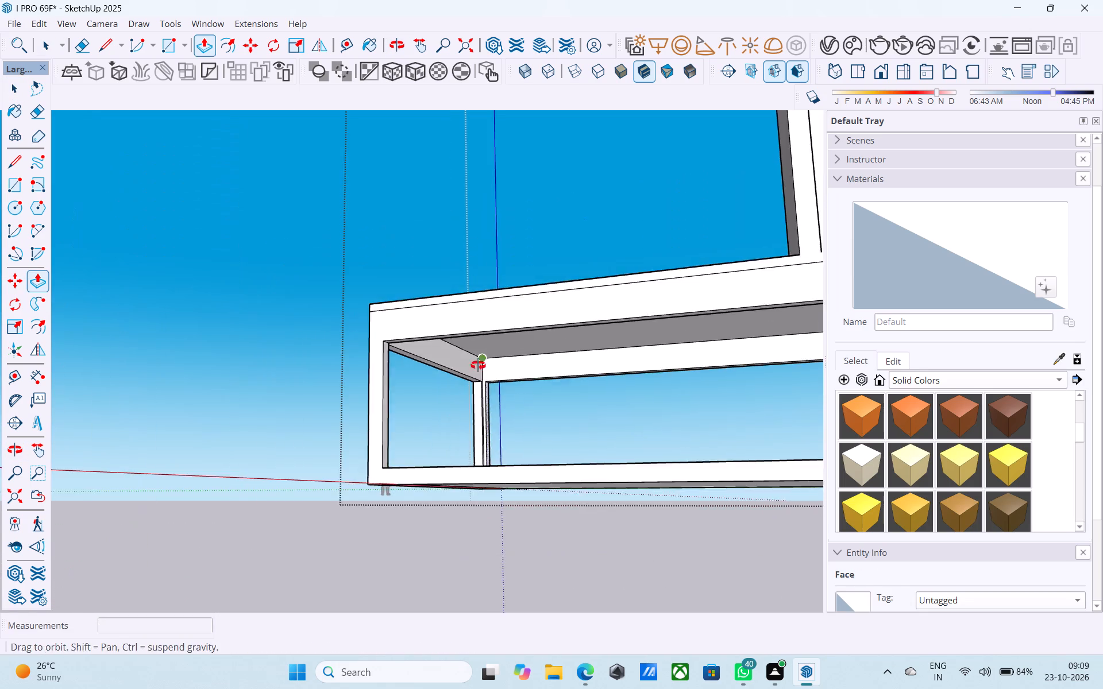
middle_drag(478, 365, 511, 474)
scroll(446, 450, down, 11)
middle_drag(422, 430, 438, 518)
scroll(450, 456, up, 2)
scroll(449, 454, down, 1)
scroll(449, 454, up, 5)
middle_drag(446, 460, 427, 384)
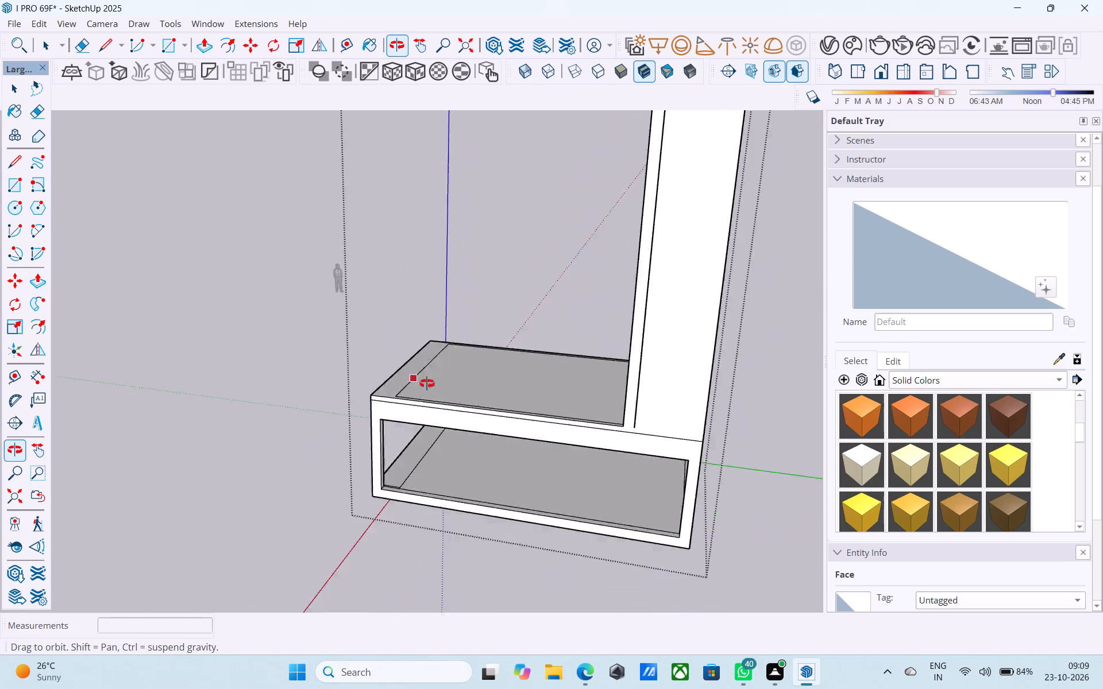
middle_drag(427, 384, 455, 502)
scroll(459, 513, up, 6)
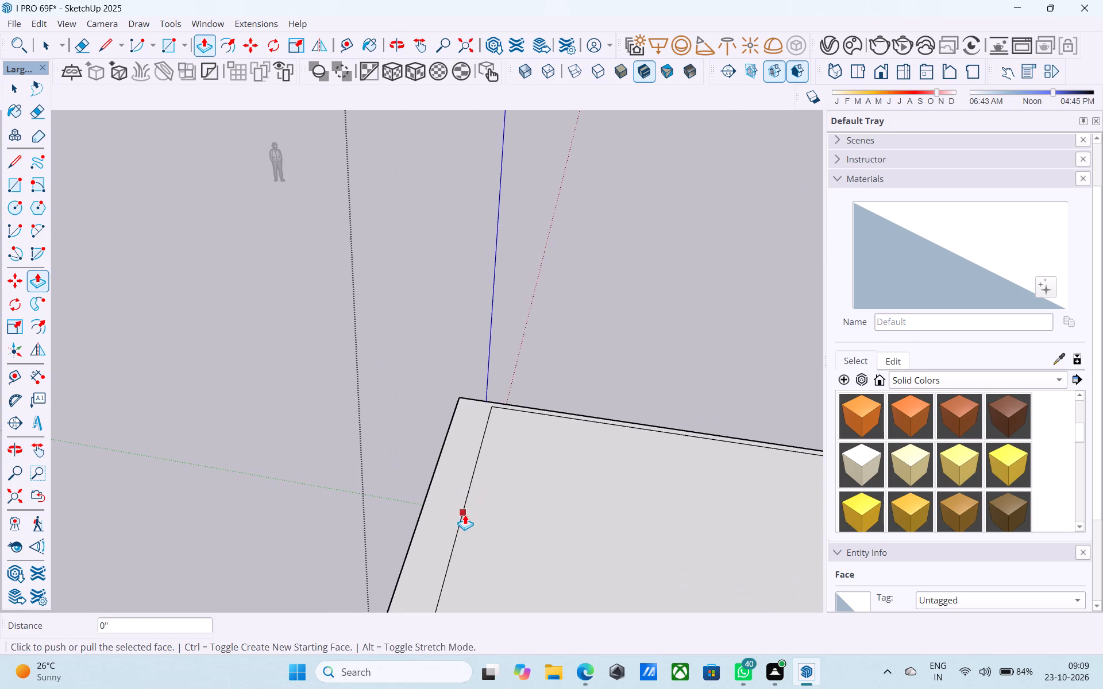
key(e)
click(465, 514)
Examine the extended base and the tall block from above and from the side.
scroll(398, 377, down, 3)
scroll(395, 373, up, 1)
scroll(395, 372, down, 1)
scroll(395, 371, up, 1)
scroll(395, 371, down, 7)
key(space)
scroll(326, 423, down, 6)
middle_drag(361, 441, 391, 377)
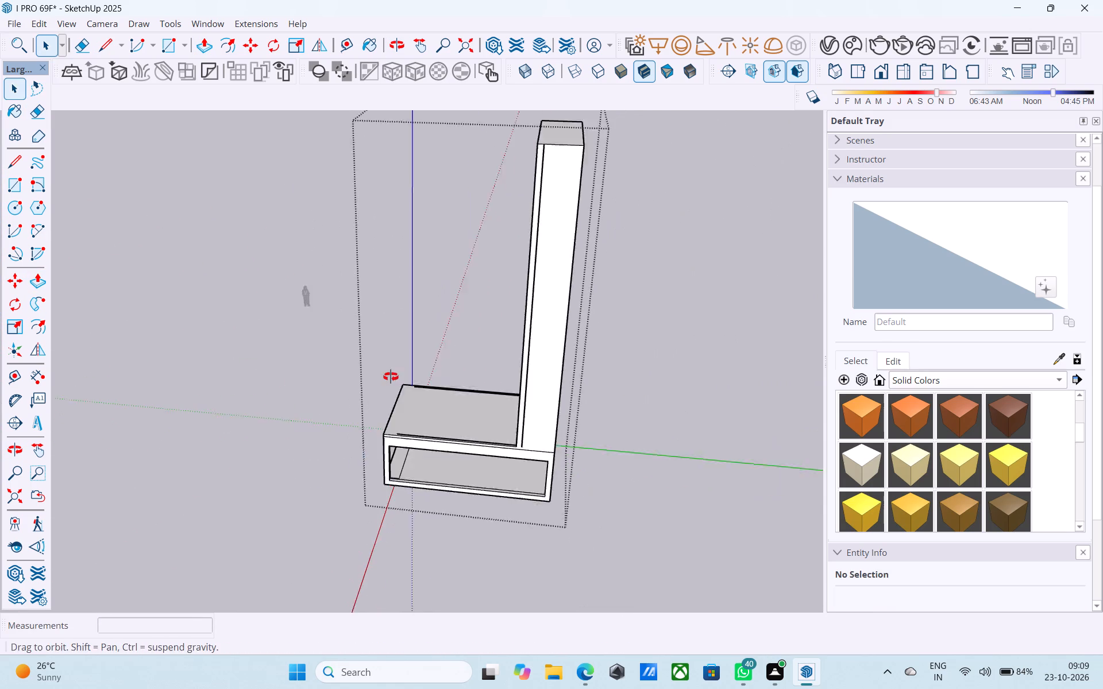
middle_drag(391, 377, 397, 357)
scroll(449, 380, down, 4)
middle_drag(396, 417, 415, 424)
shift+middle_drag(439, 409, 372, 516)
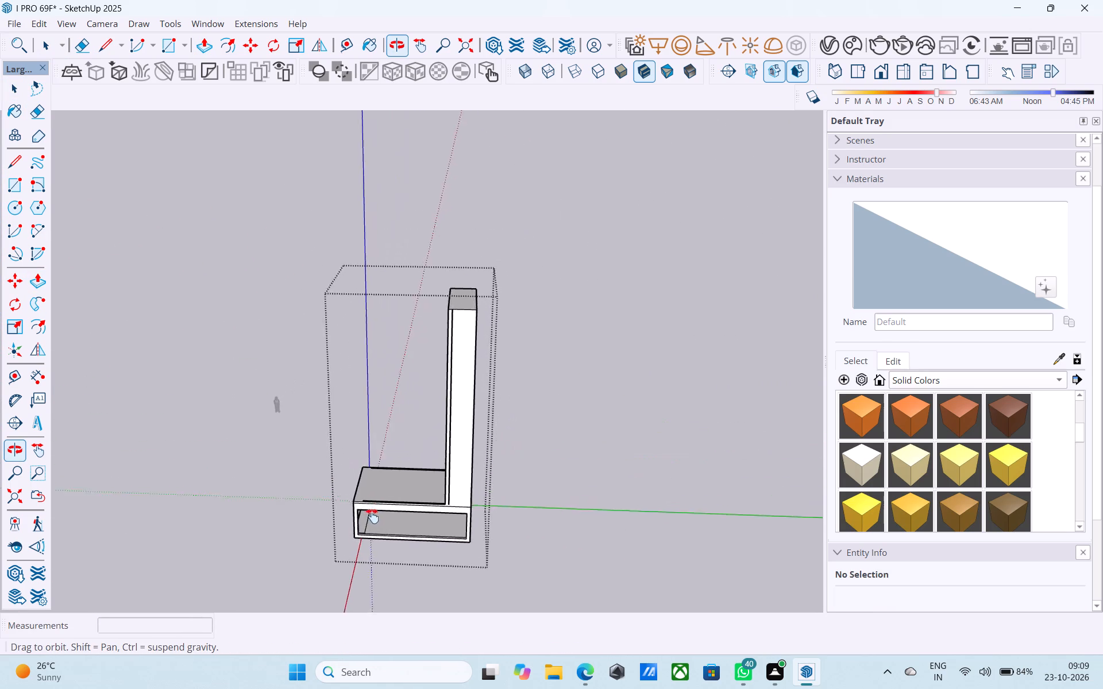
shift+middle_drag(372, 516, 507, 497)
Push/Pull the tall block's face overlooking the roof outward 2' over the roof.
scroll(512, 462, up, 5)
click(503, 405)
key(p)
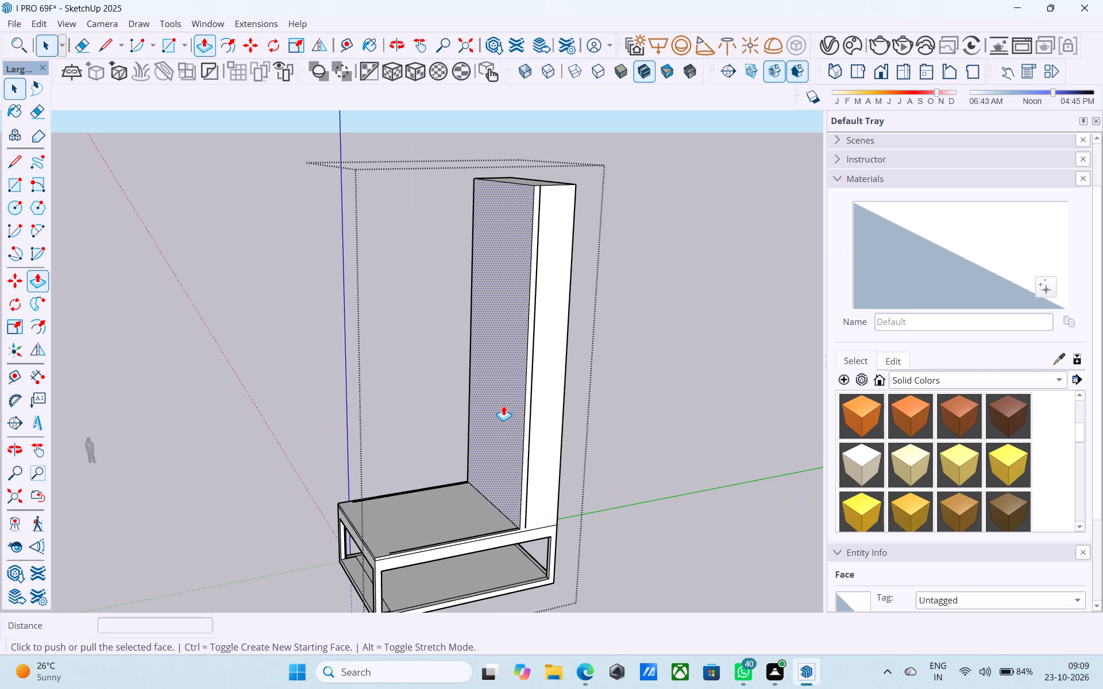
double_click(503, 405)
key(ctrl+z)
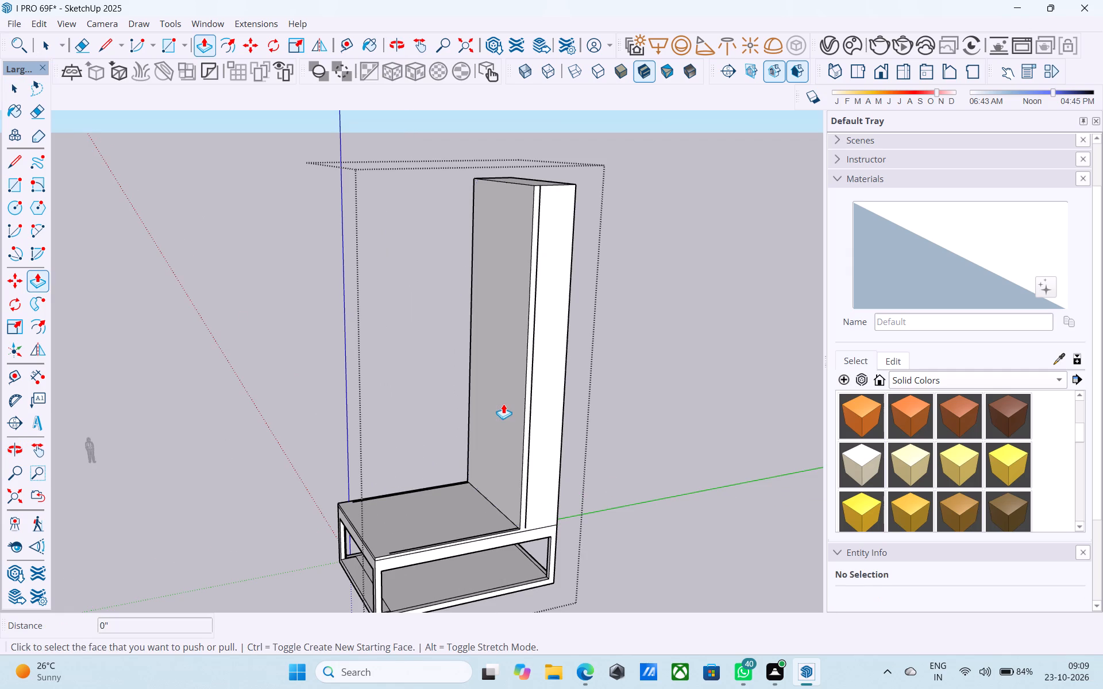
click(506, 396)
text(2')
key(Return)
key(space)
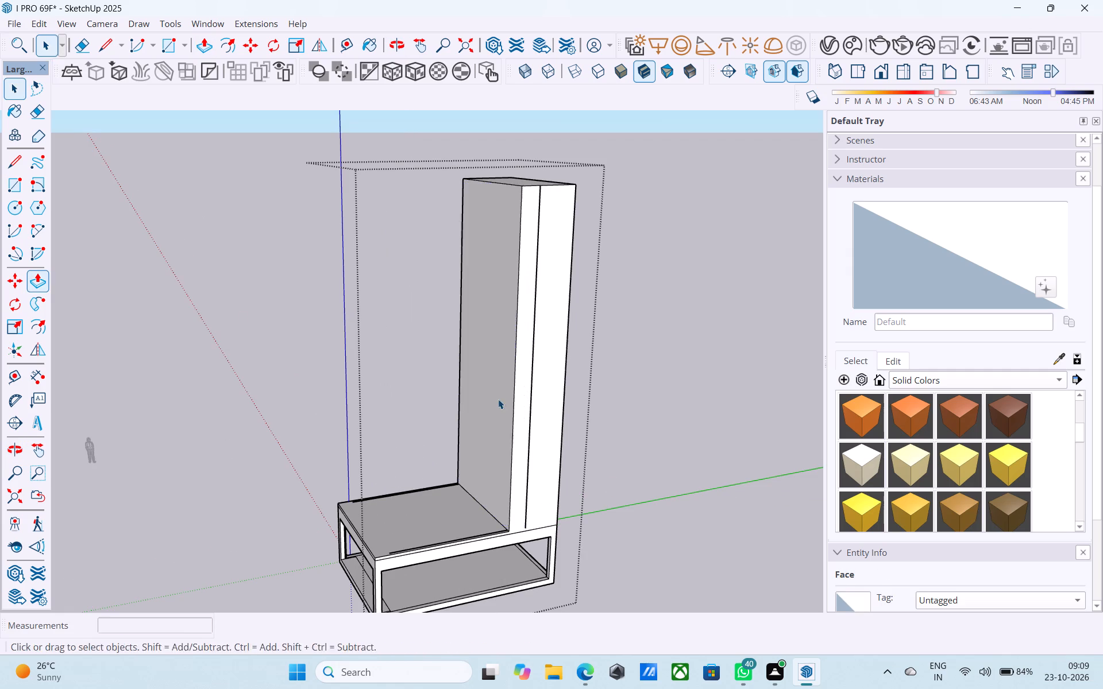
Erase the vertical dividing line on the tall block's narrow side face.
middle_drag(498, 399, 492, 401)
key(e)
click(524, 386)
Examine the proportions of the thickened tall block against the extended base from several angles.
scroll(527, 387, down, 5)
middle_drag(522, 440, 481, 380)
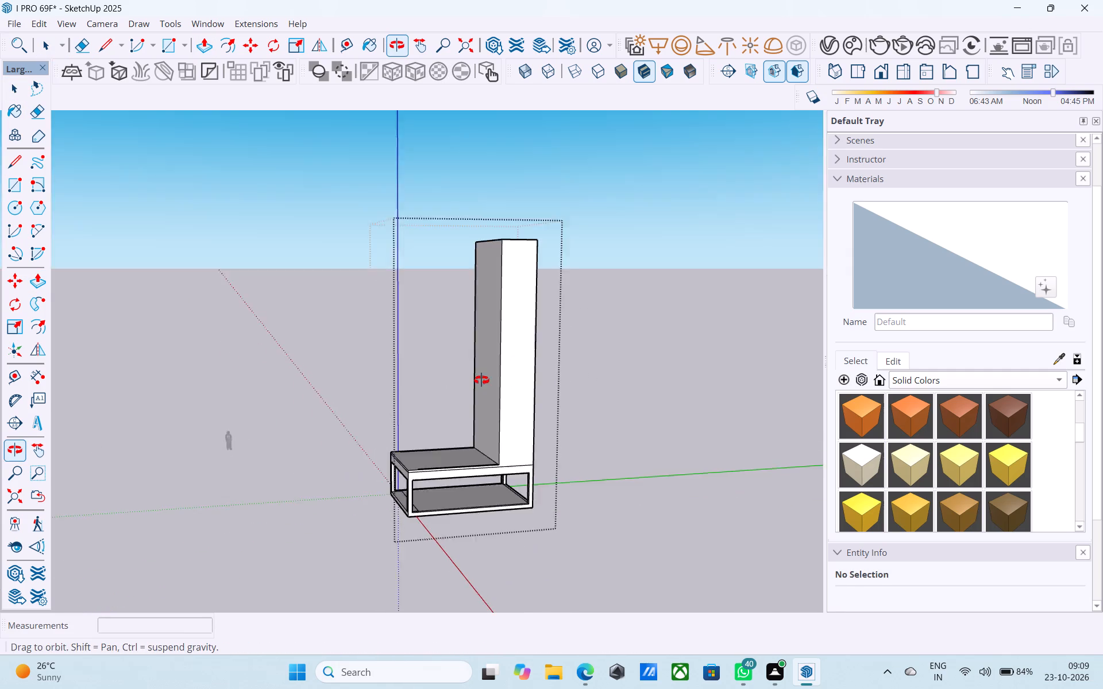
middle_drag(481, 380, 361, 373)
scroll(361, 373, up, 4)
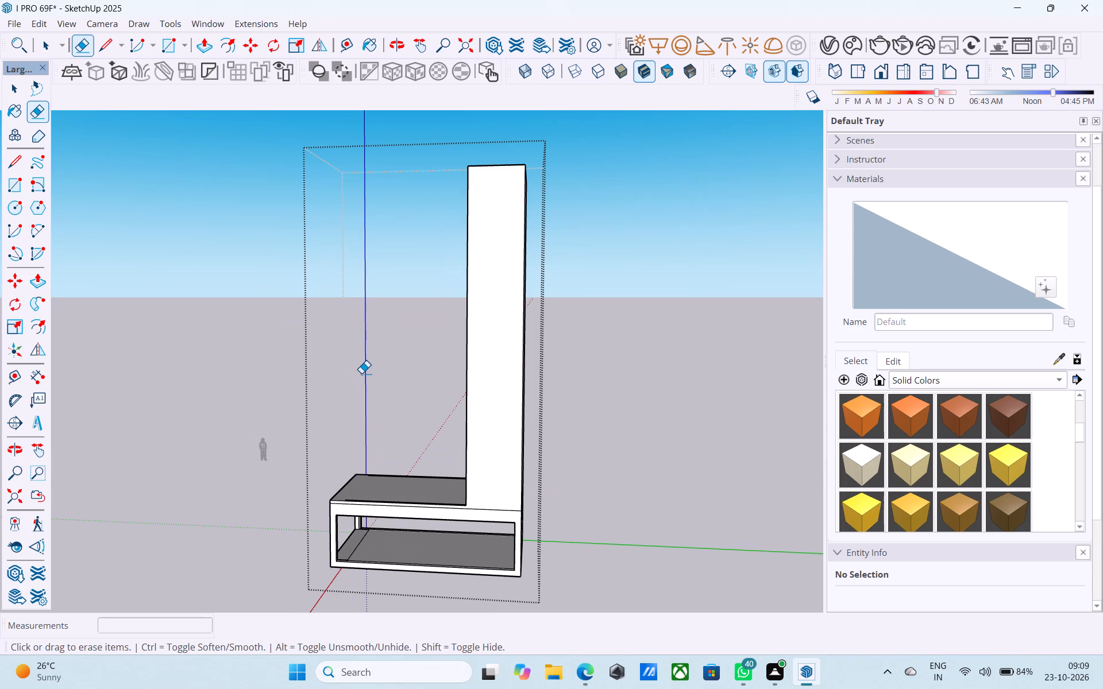
scroll(361, 373, down, 5)
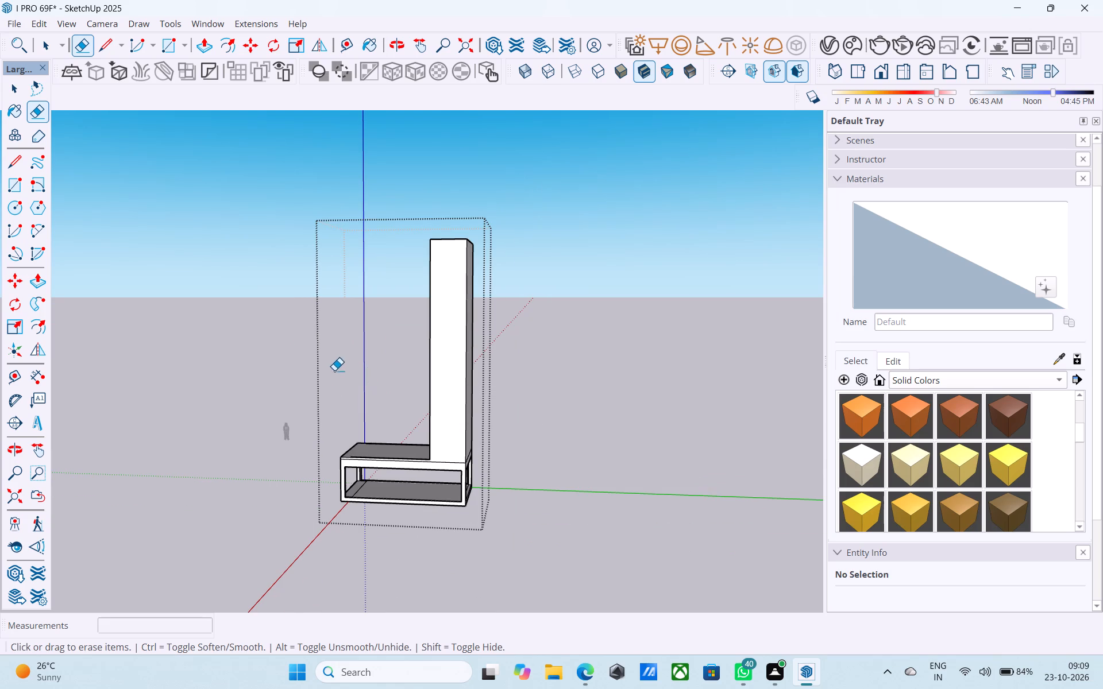
scroll(346, 370, down, 3)
middle_drag(361, 366, 391, 374)
scroll(391, 374, up, 2)
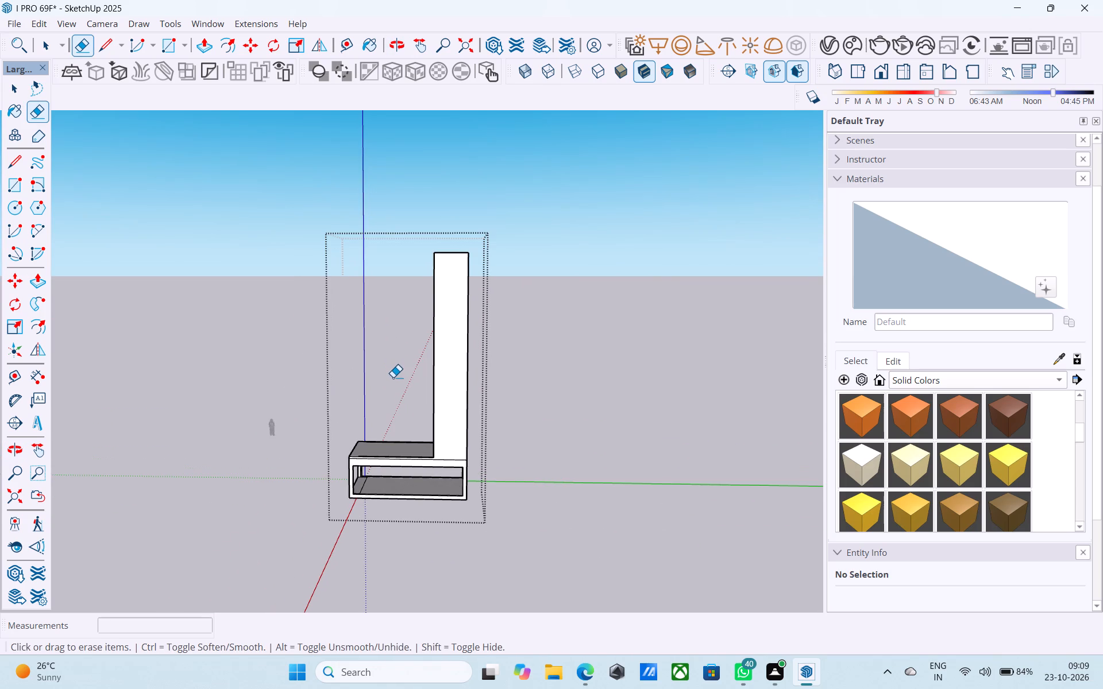
middle_drag(398, 409, 414, 392)
scroll(414, 392, up, 4)
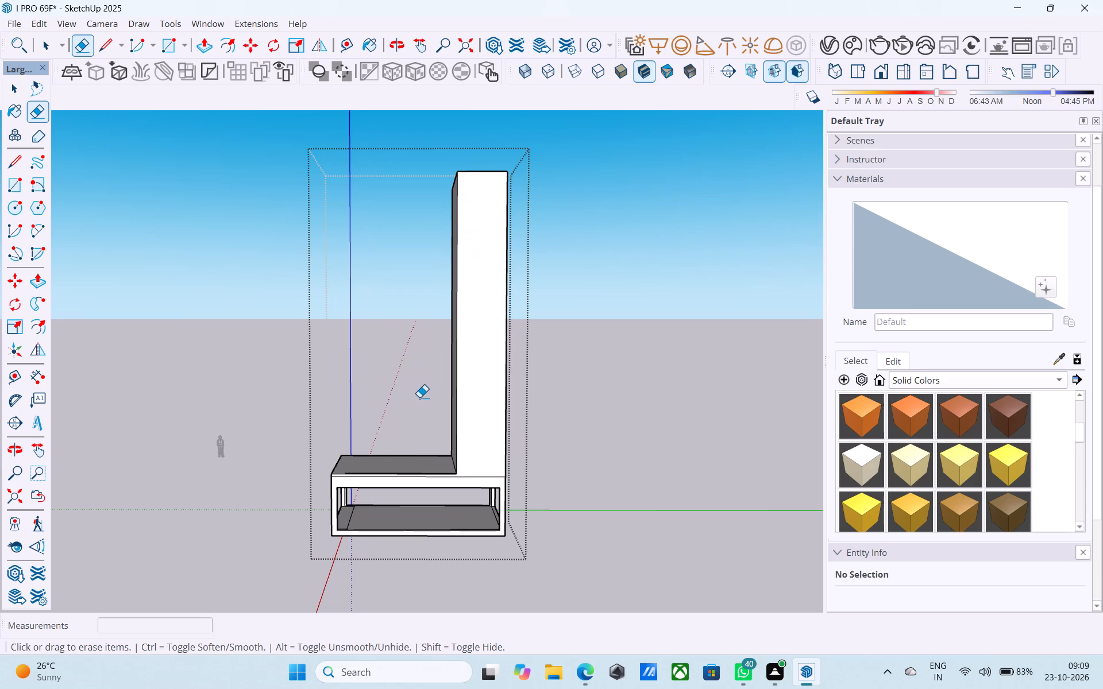
Copy the roof's short outer edge opposite the tall block 6" inward across the roof surface.
key(space)
middle_drag(413, 452, 414, 502)
scroll(414, 489, up, 13)
scroll(388, 459, down, 2)
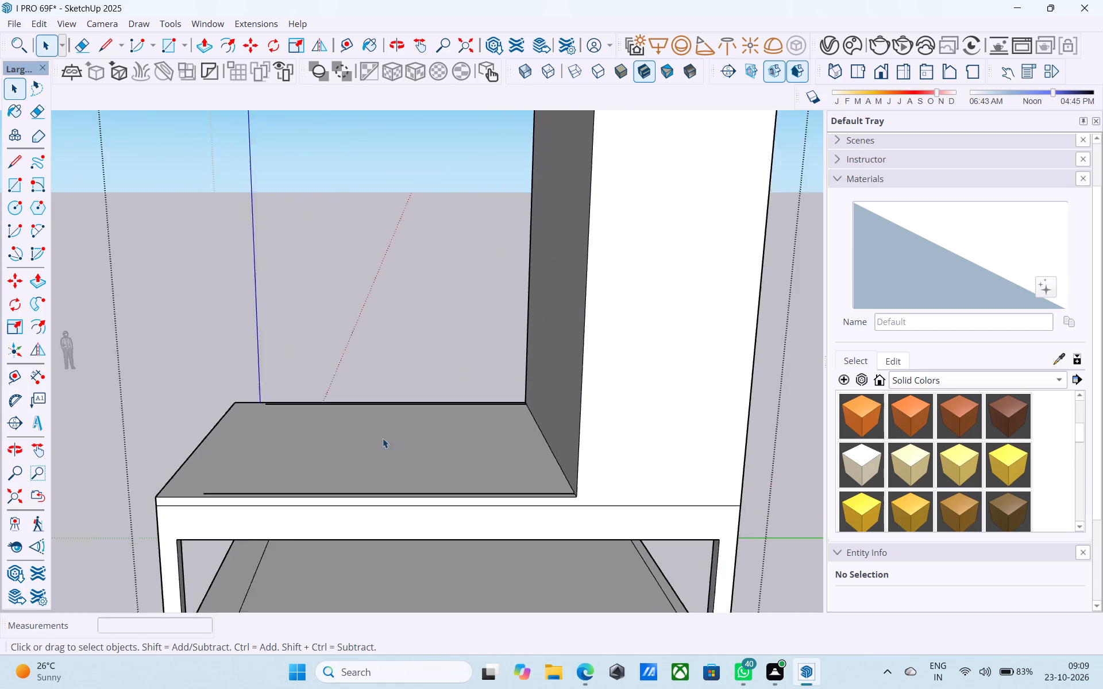
scroll(383, 438, down, 4)
middle_drag(373, 408, 378, 497)
scroll(353, 418, down, 7)
scroll(366, 500, up, 8)
scroll(326, 520, down, 5)
scroll(293, 522, up, 5)
click(256, 510)
key(m)
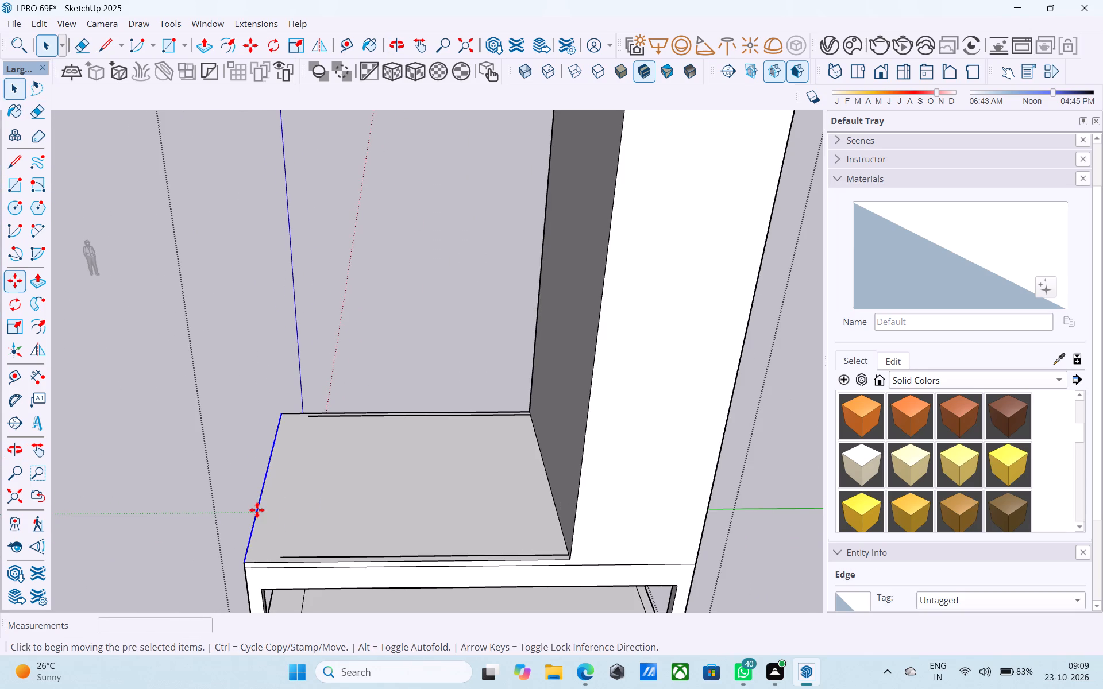
click(249, 557)
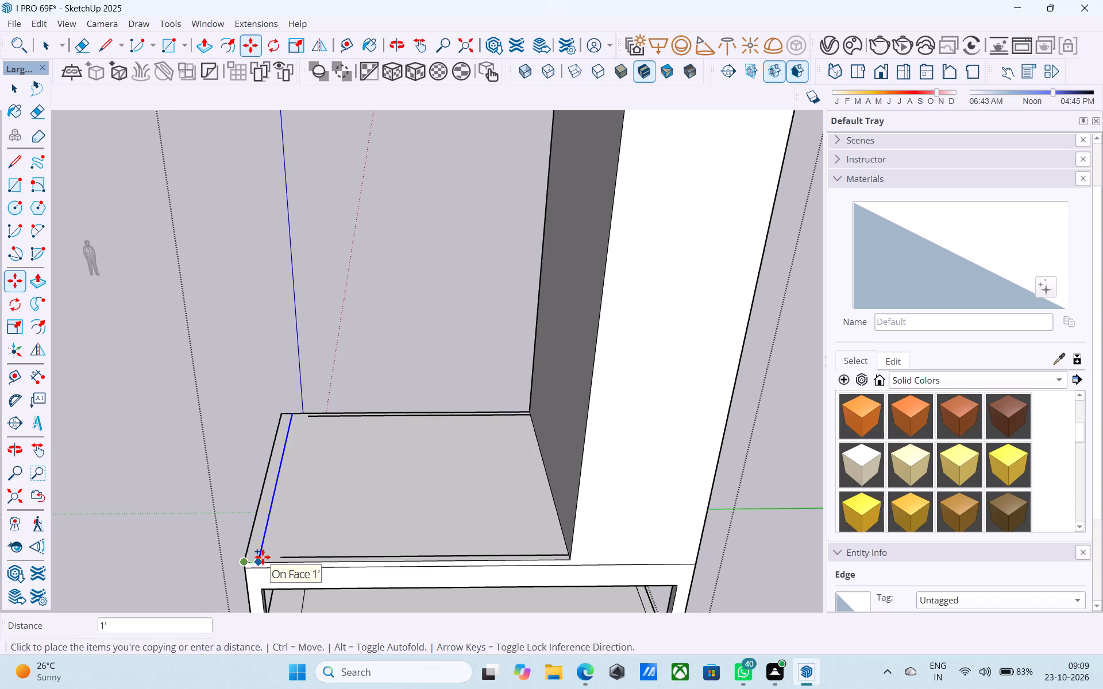
text(6")
key(Return)
Draw lines extending both long inner border lines to the copied edge near the roof's end corners.
key(l)
scroll(260, 554, up, 6)
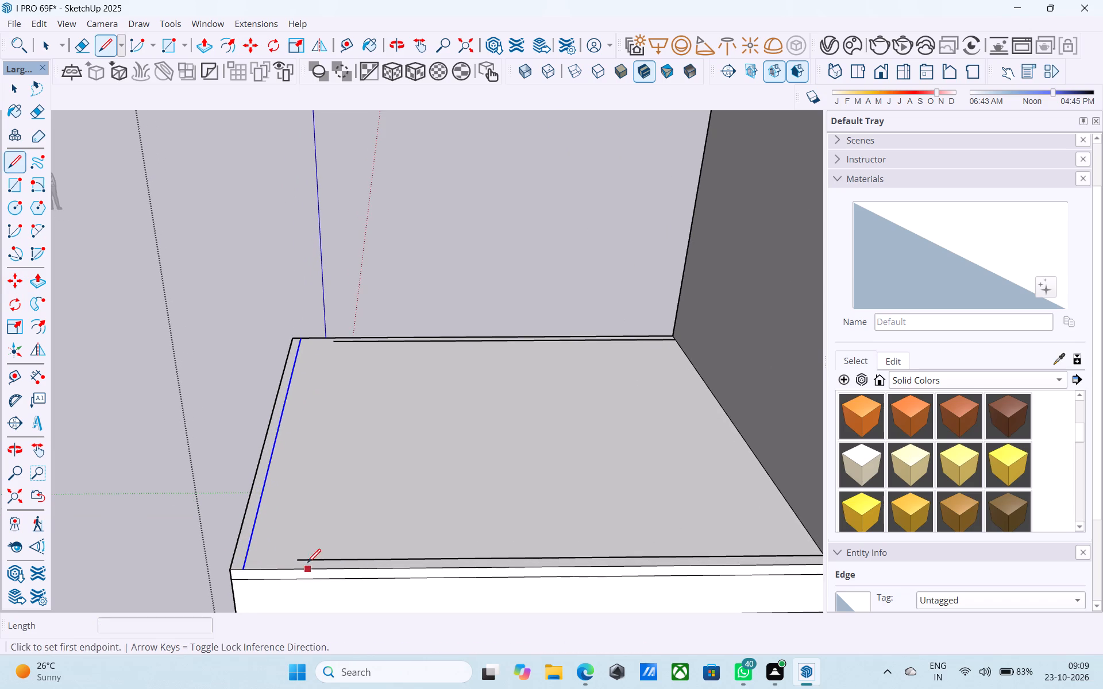
click(298, 560)
click(248, 563)
middle_drag(304, 561, 627, 567)
scroll(616, 567, up, 1)
middle_drag(627, 567, 636, 569)
scroll(410, 328, up, 7)
click(428, 344)
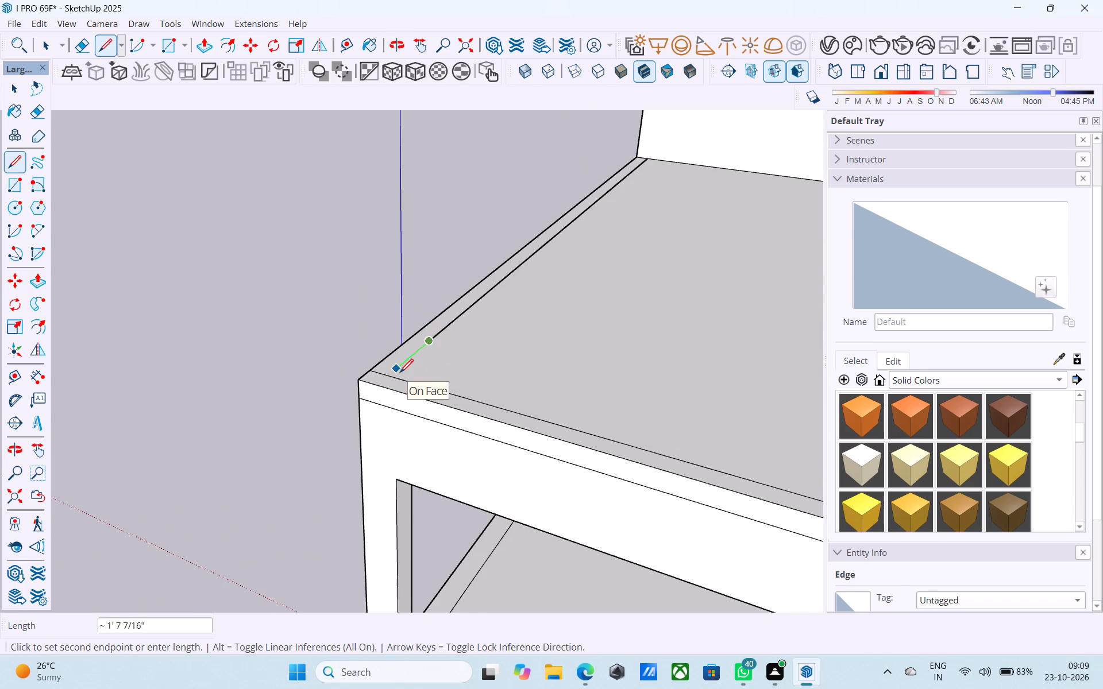
click(391, 378)
Erase the leftover stub of the copied edge crossing the border at the roof corner near the origin.
key(e)
scroll(385, 370, up, 5)
click(382, 370)
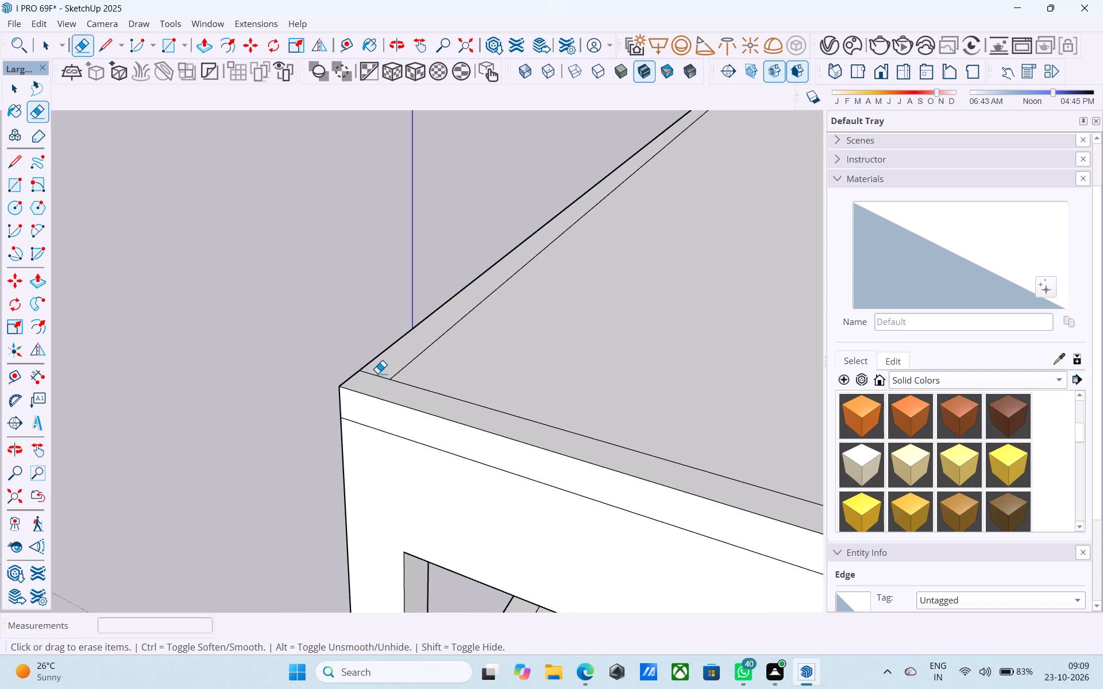
click(379, 374)
scroll(265, 304, down, 16)
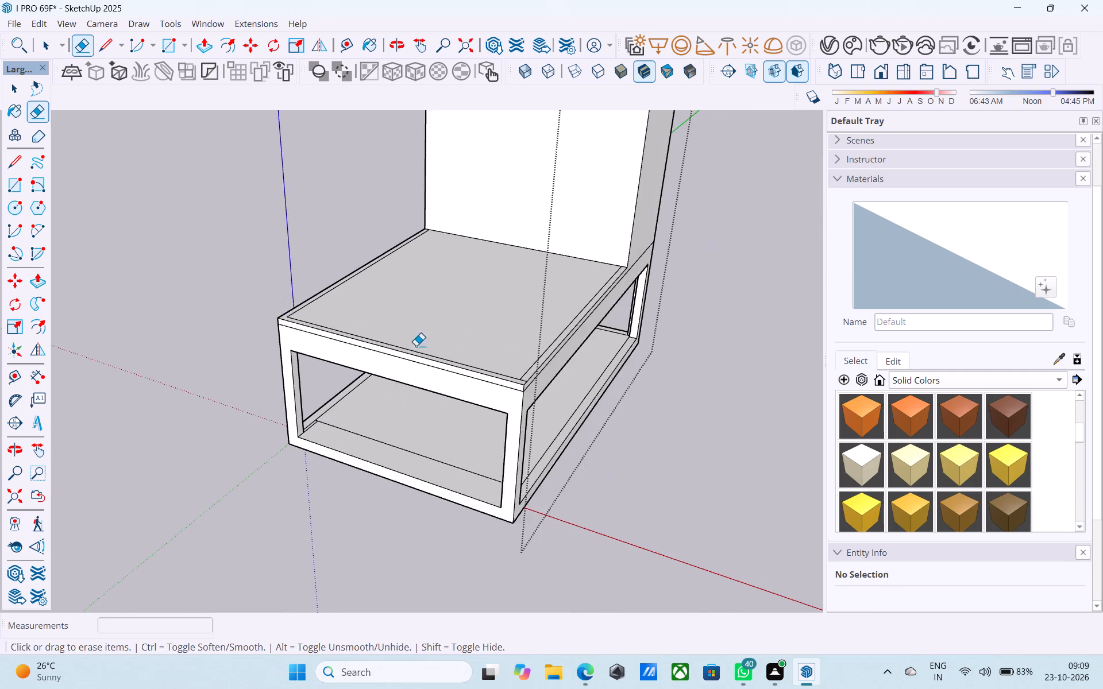
Erase the leftover edge stub crossing the border at the roof's other outer corner, and save the model.
middle_drag(537, 346, 473, 395)
scroll(472, 415, up, 12)
click(462, 462)
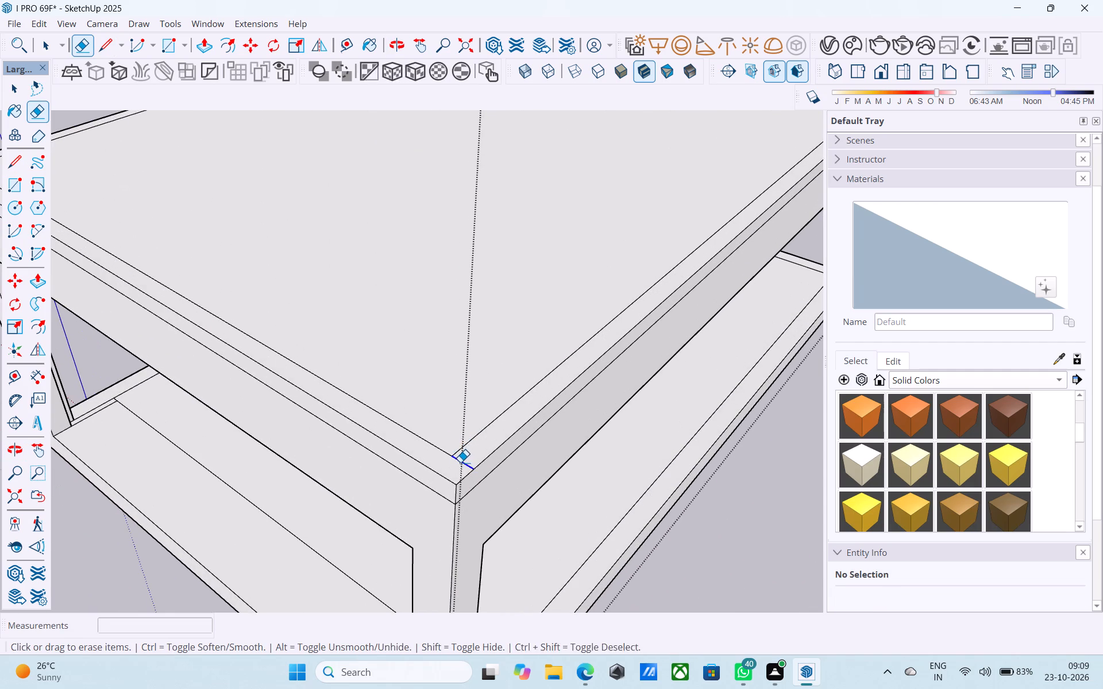
scroll(384, 314, down, 8)
key(space)
key(ctrl+s)
scroll(427, 349, down, 6)
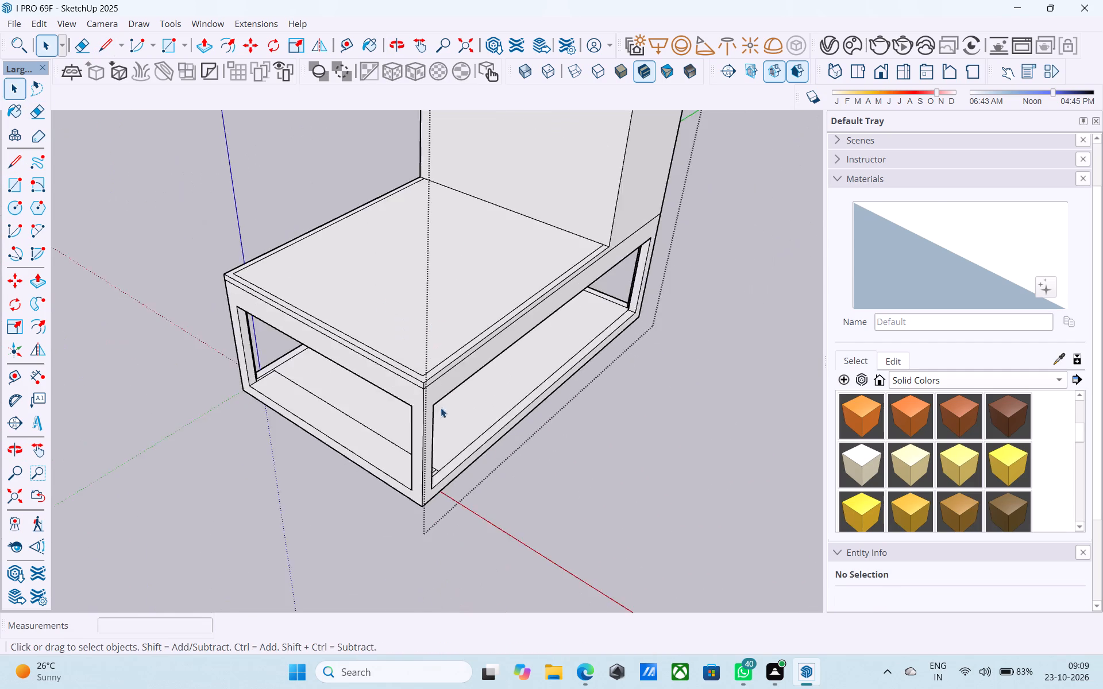
Draw a short vertical line down the slab's long side face from the tall block's corner to separate the roof edge.
middle_drag(441, 409, 217, 273)
scroll(250, 283, down, 5)
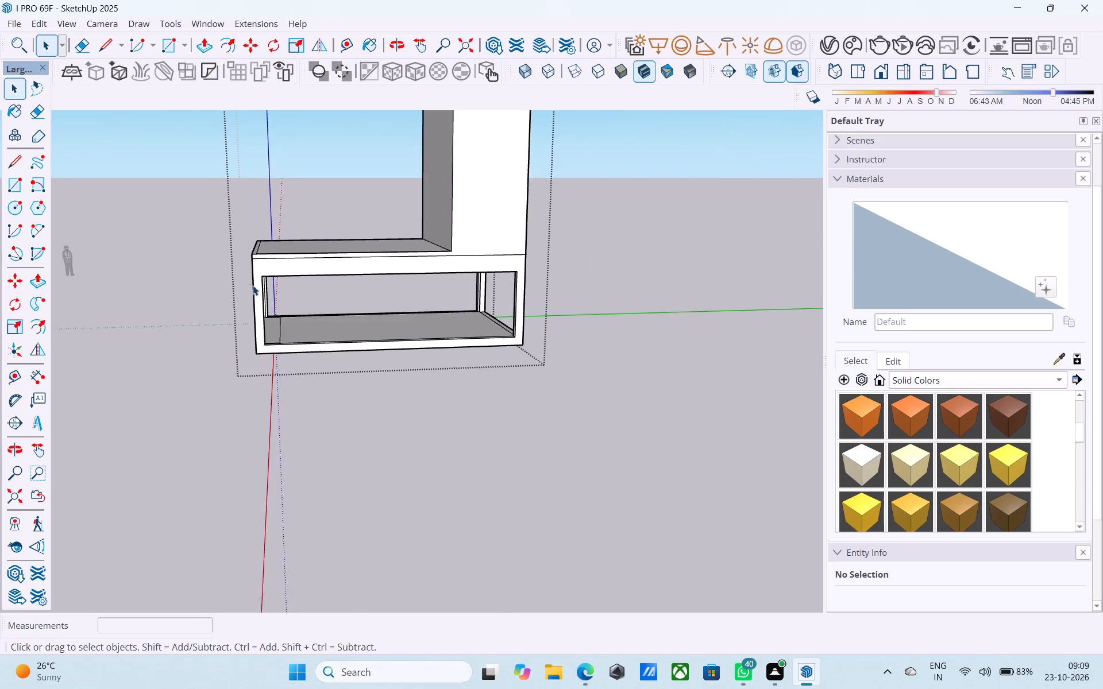
middle_drag(253, 287, 317, 370)
scroll(450, 397, up, 5)
middle_drag(567, 337, 556, 333)
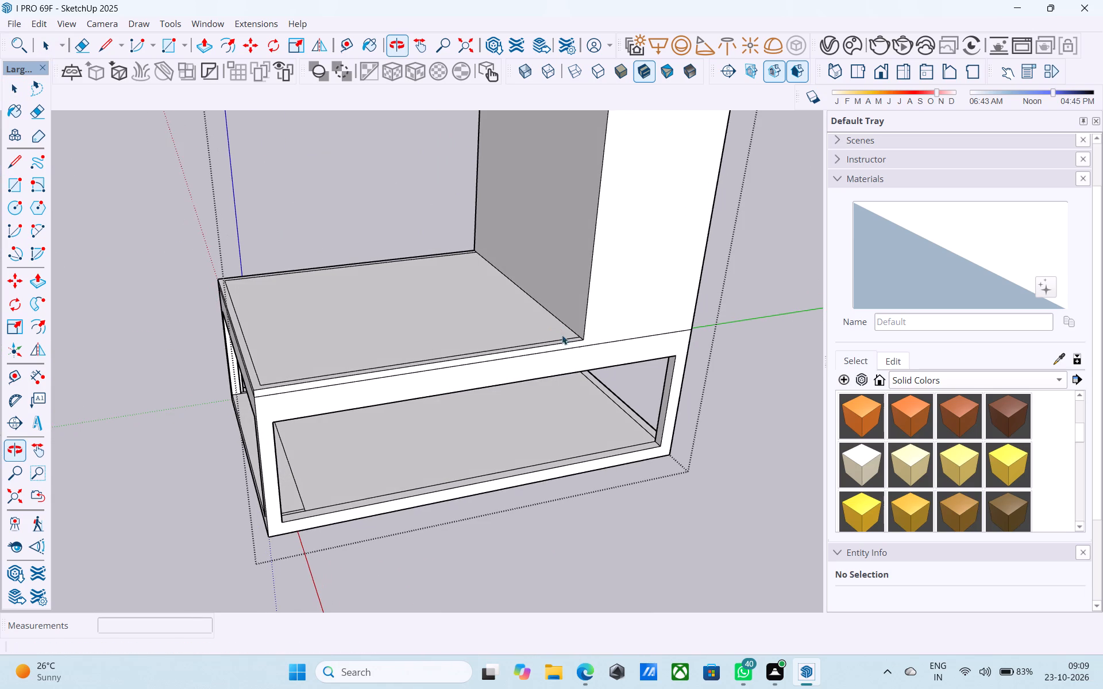
scroll(583, 344, up, 8)
key(l)
click(583, 334)
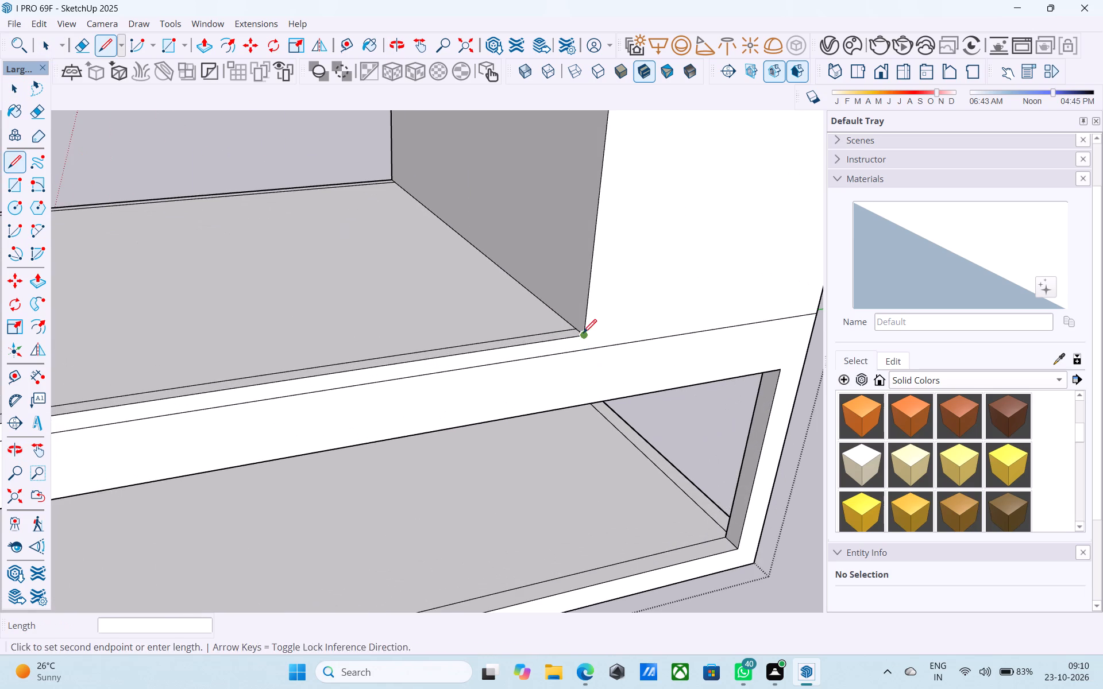
click(586, 347)
key(space)
scroll(600, 318, down, 12)
Push/Pull the roof slab's separated long side face outward by 2'.
middle_drag(377, 382, 392, 355)
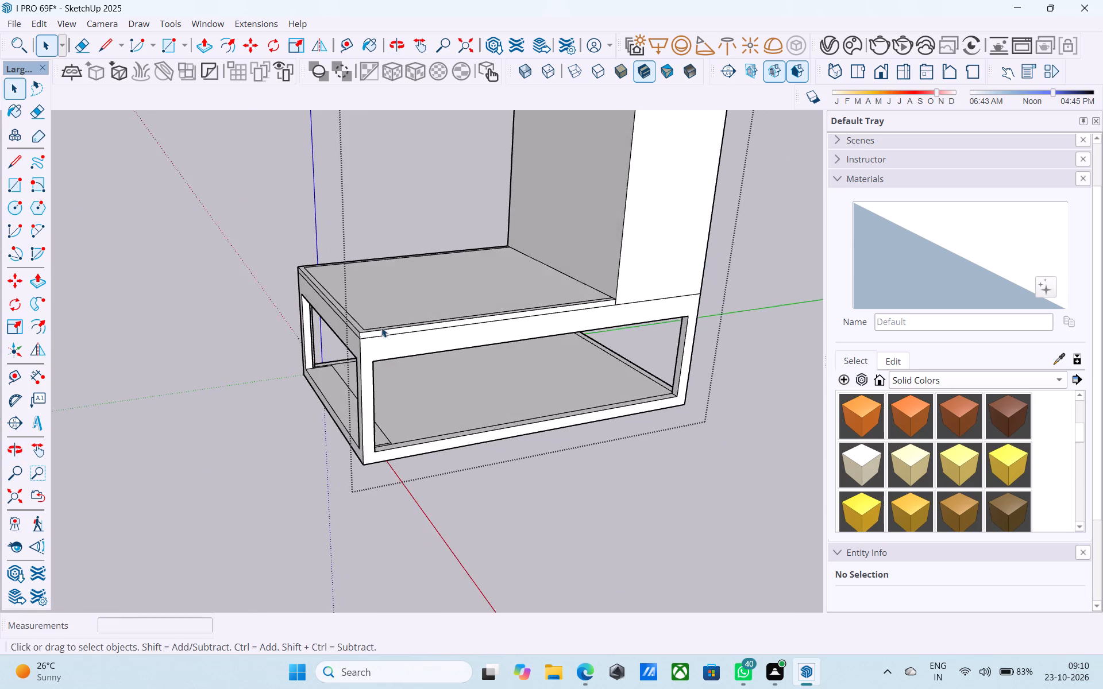
scroll(381, 327, up, 8)
middle_drag(377, 324, 373, 318)
scroll(369, 334, up, 5)
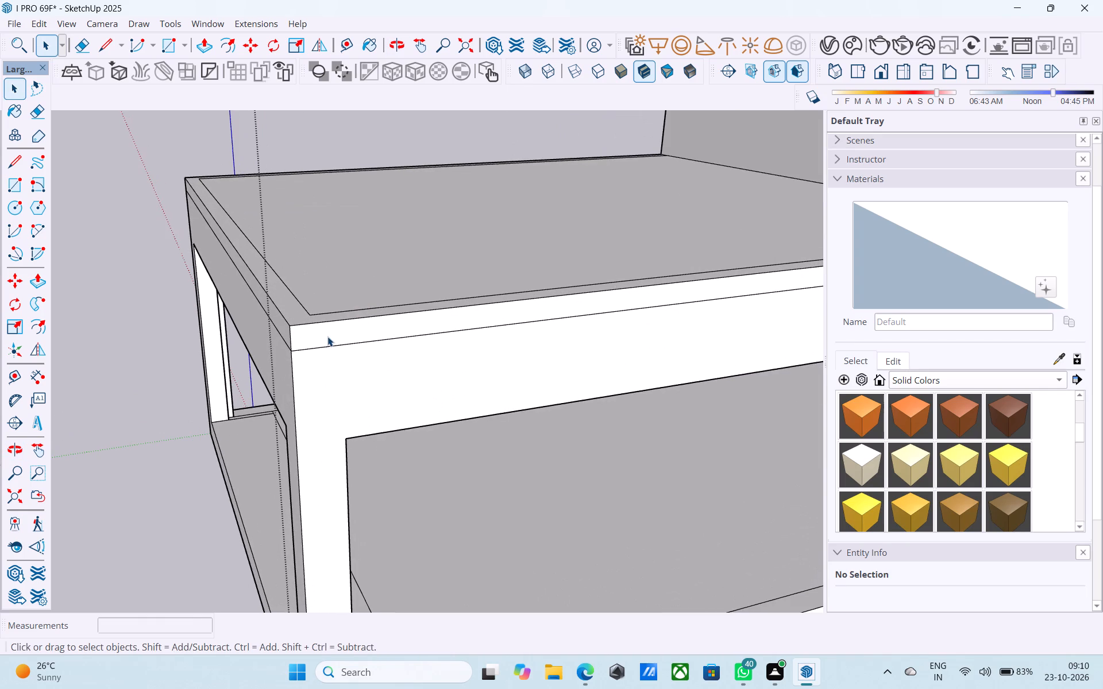
click(327, 336)
key(p)
click(327, 336)
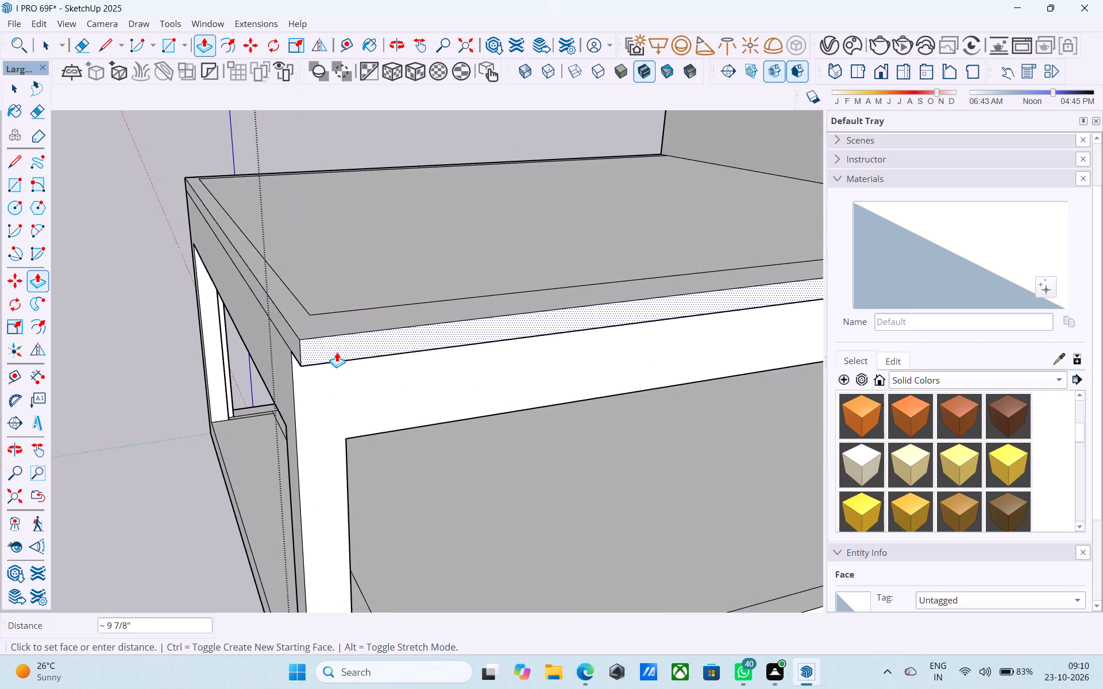
text(2')
key(Return)
Examine the roof slab's overhang along the long side from above and from low angles.
scroll(372, 306, down, 3)
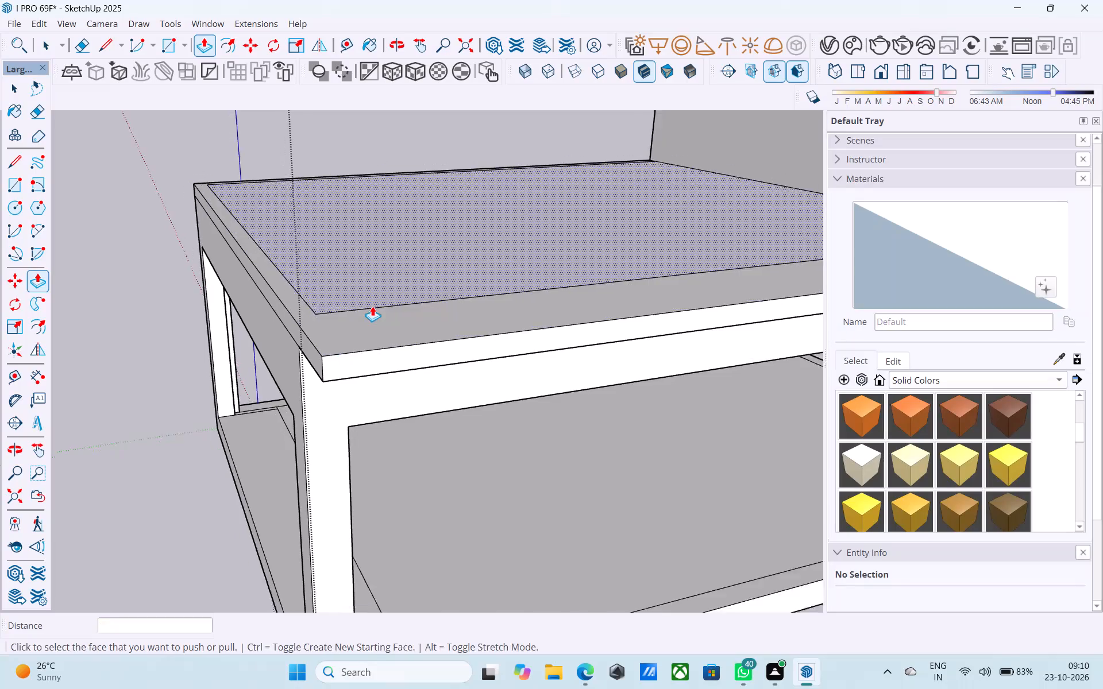
scroll(372, 306, down, 2)
middle_drag(372, 306, 367, 388)
middle_drag(358, 382, 385, 433)
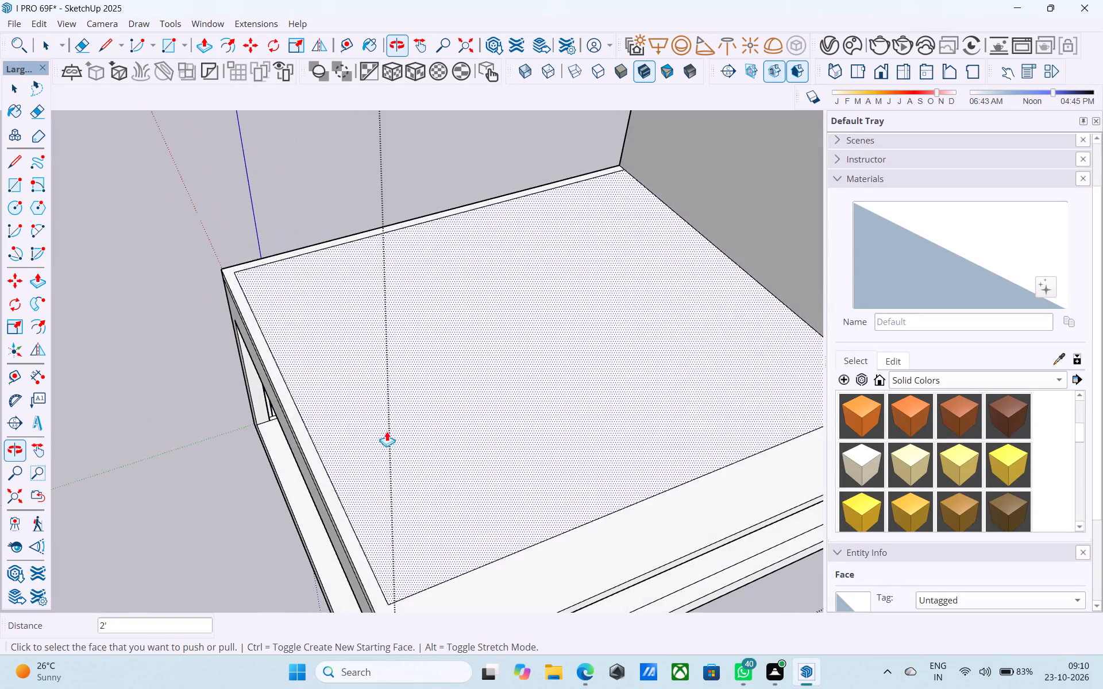
scroll(382, 357, down, 7)
middle_drag(399, 401, 415, 394)
scroll(413, 421, up, 7)
key(space)
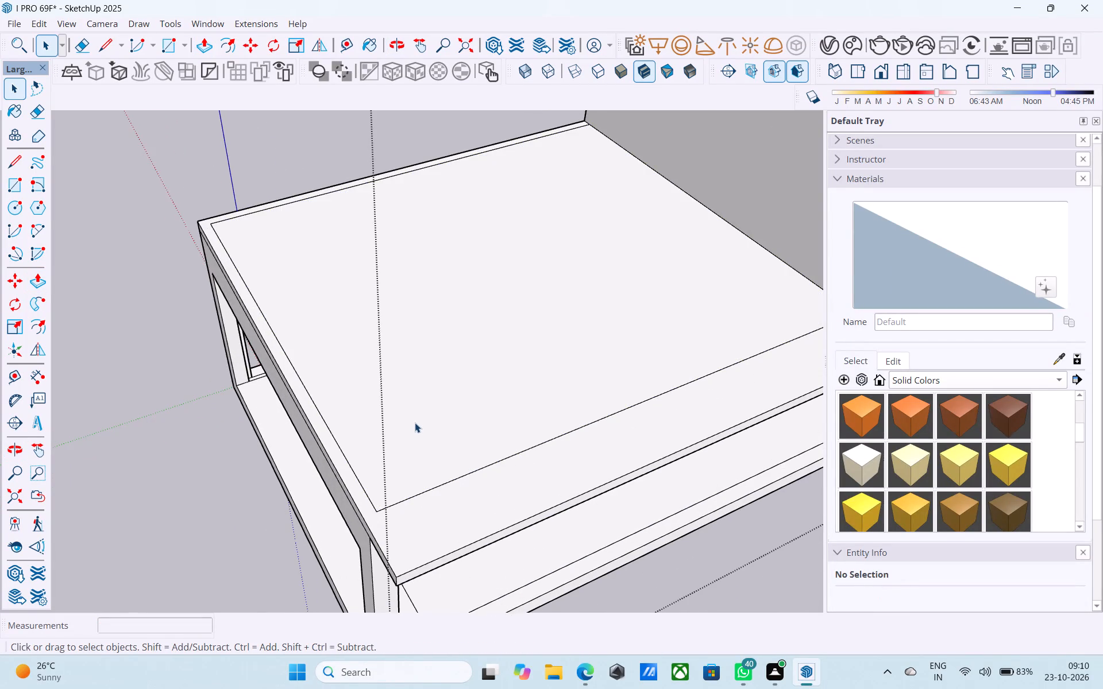
scroll(416, 423, down, 4)
middle_click(417, 425)
scroll(426, 438, up, 4)
click(427, 441)
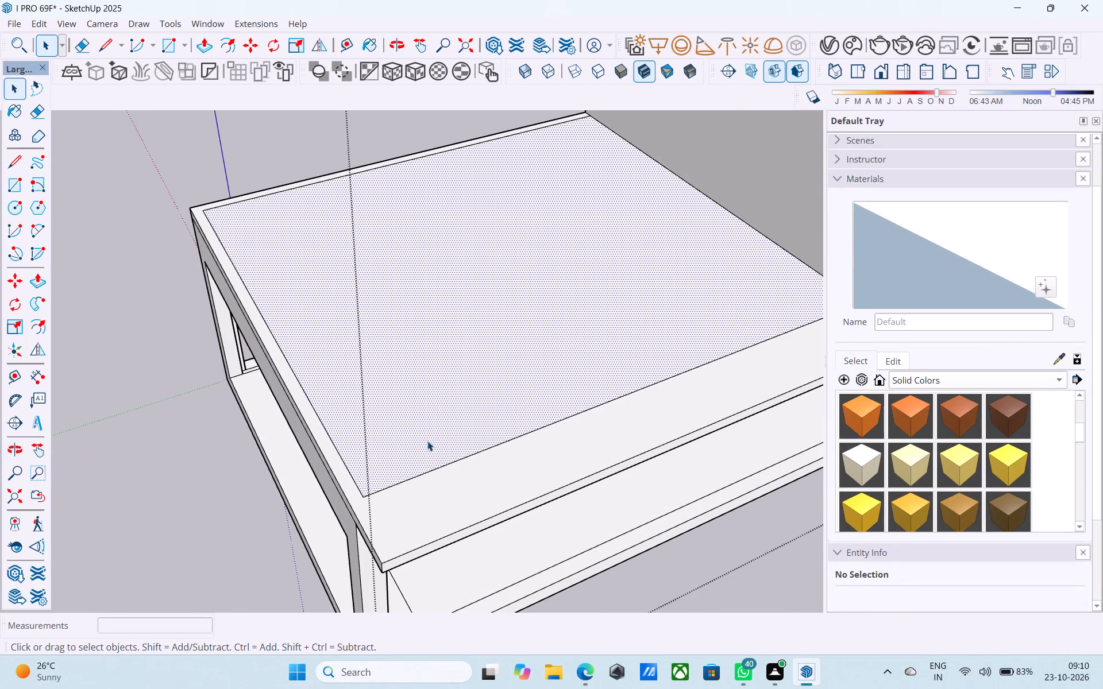
scroll(427, 441, down, 4)
middle_drag(427, 441, 370, 315)
scroll(370, 315, up, 1)
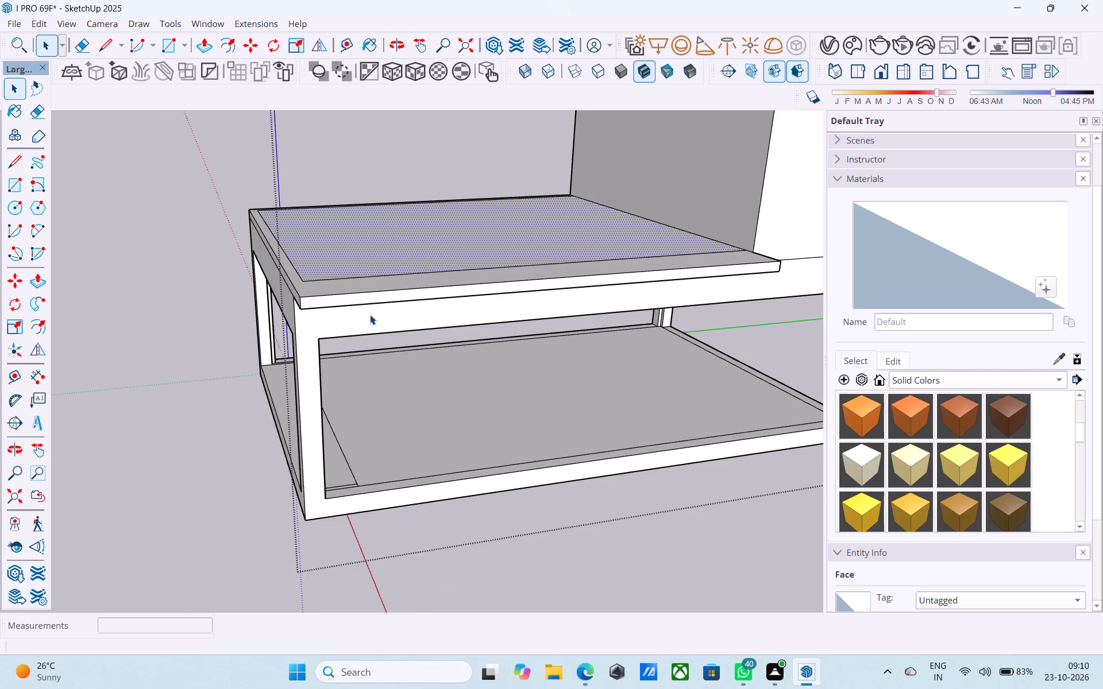
scroll(370, 315, down, 4)
middle_drag(370, 315, 576, 510)
scroll(529, 374, up, 5)
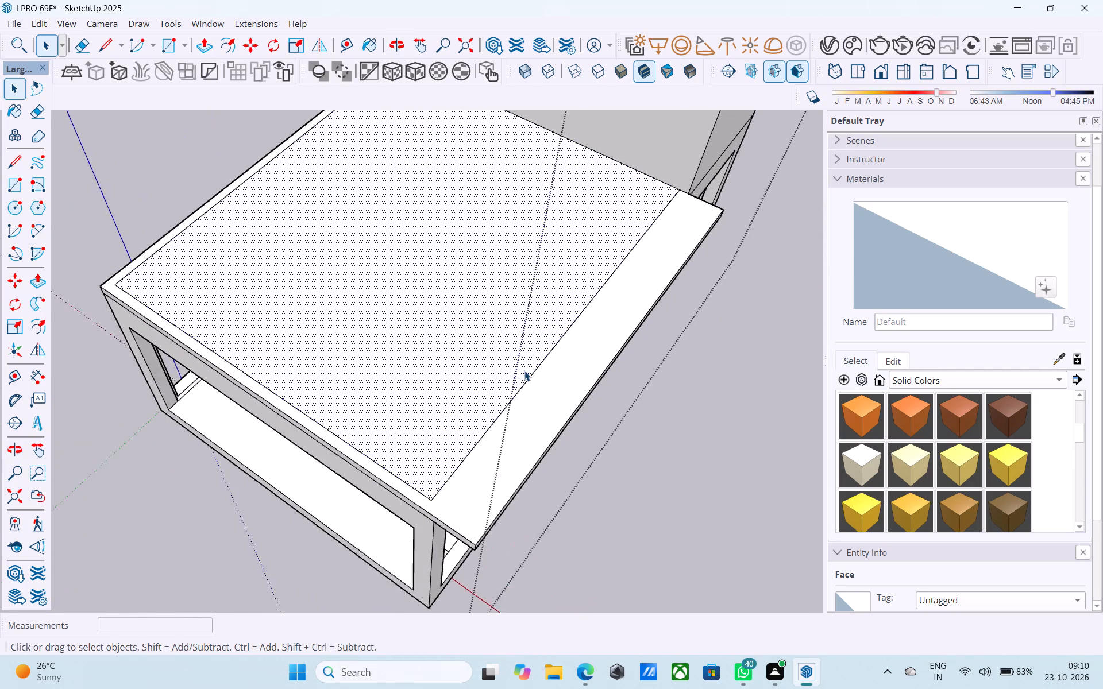
Copy both segments of the long inner border line on the overhanging side 6" inward across the roof.
click(502, 356)
scroll(500, 355, down, 5)
scroll(477, 451, up, 4)
click(452, 434)
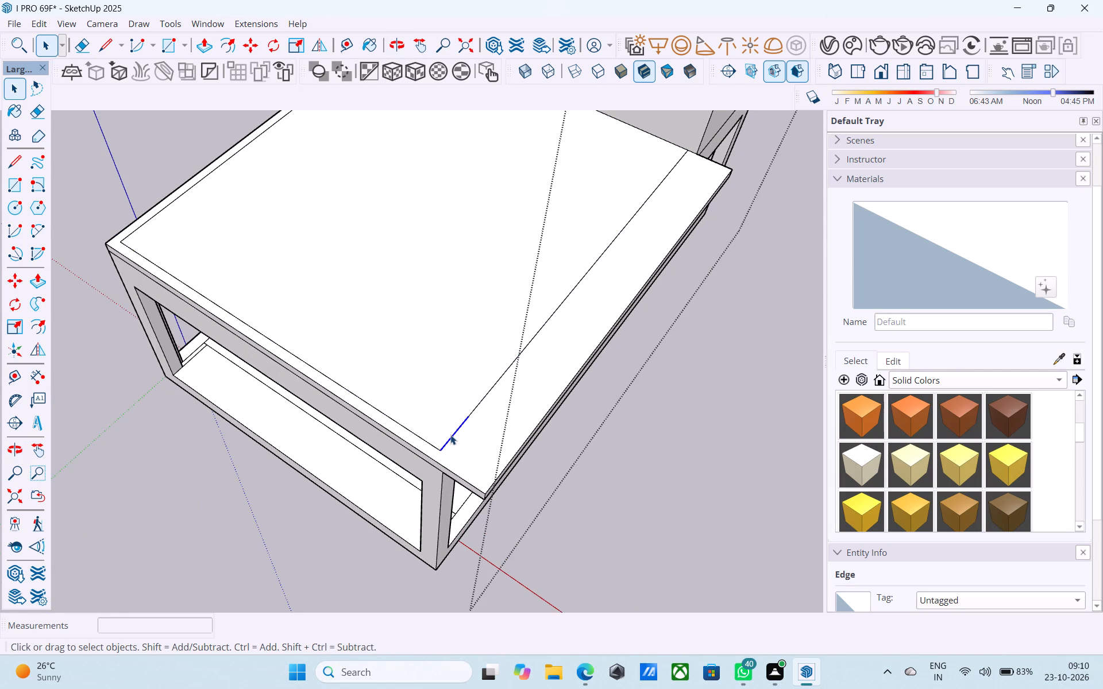
shift+click(469, 414)
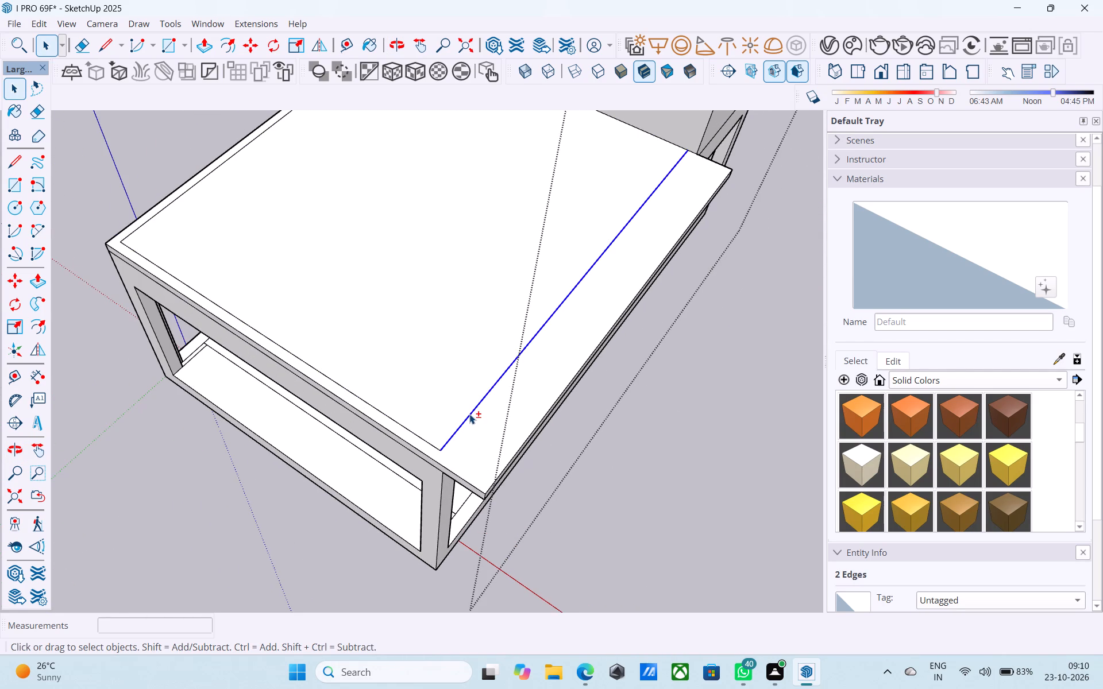
key(m)
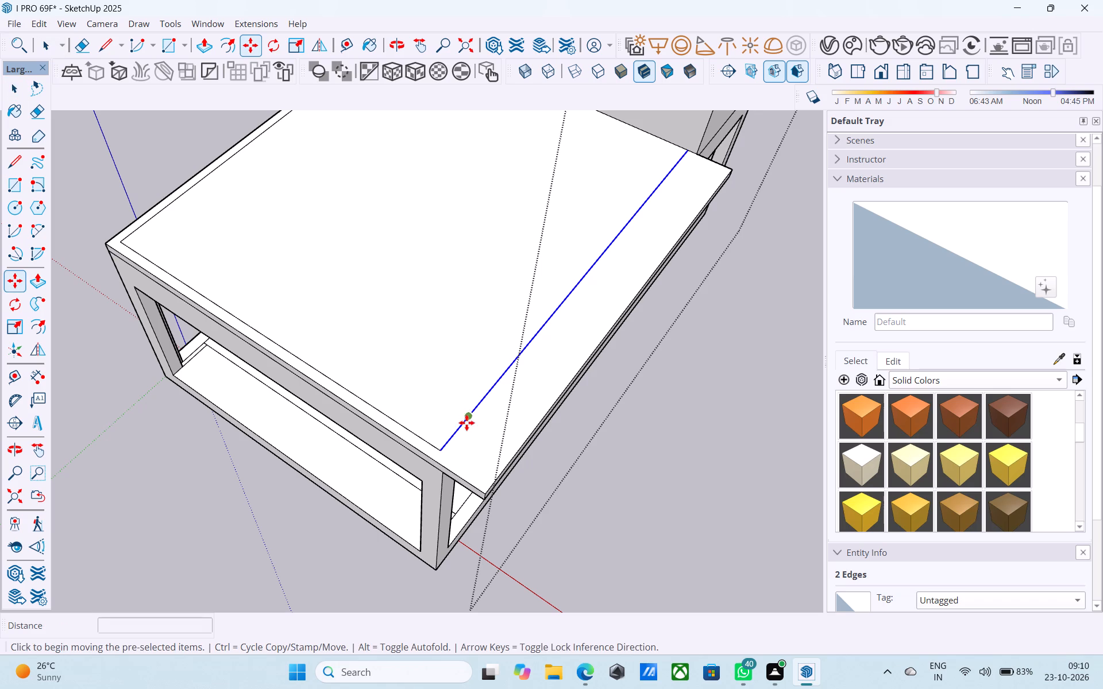
click(443, 447)
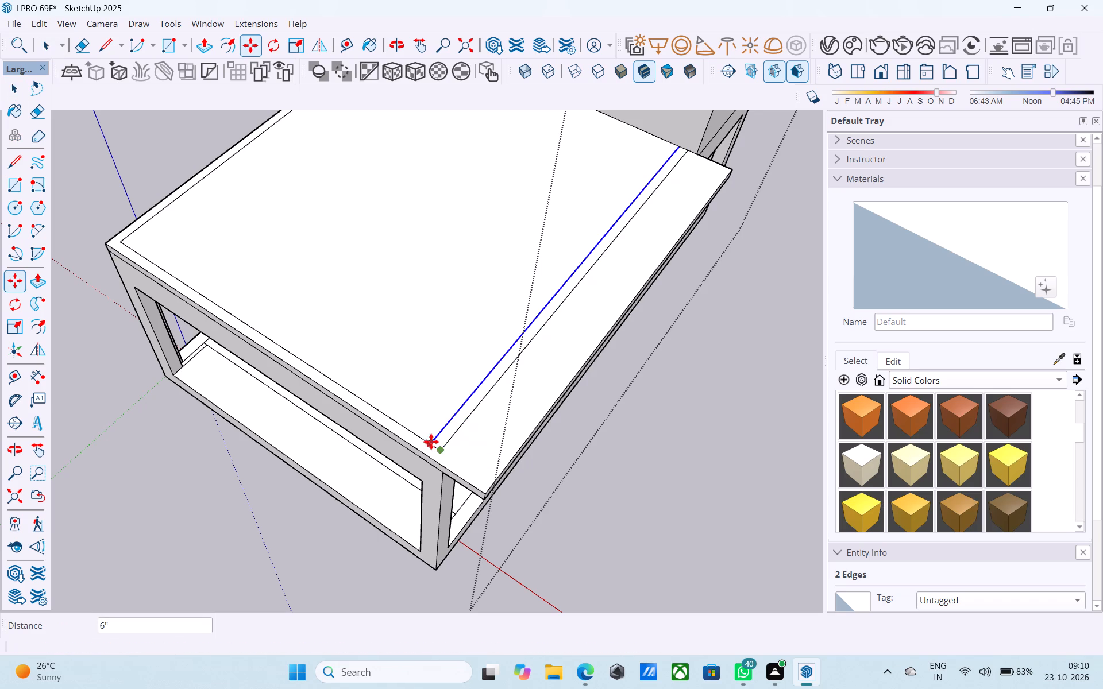
click(431, 442)
Extend the original long border line to the roof's short outer edge and erase the border stub between it and the copy.
key(space)
text(L)
scroll(470, 477, up, 4)
click(430, 439)
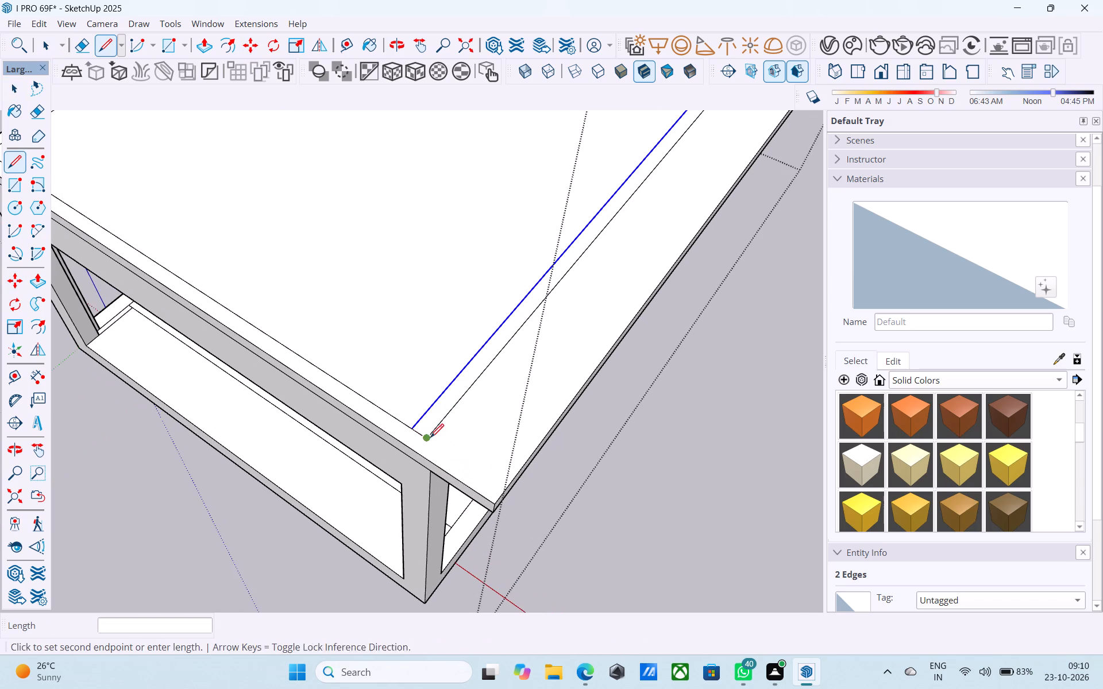
click(414, 453)
key(e)
scroll(431, 401, up, 4)
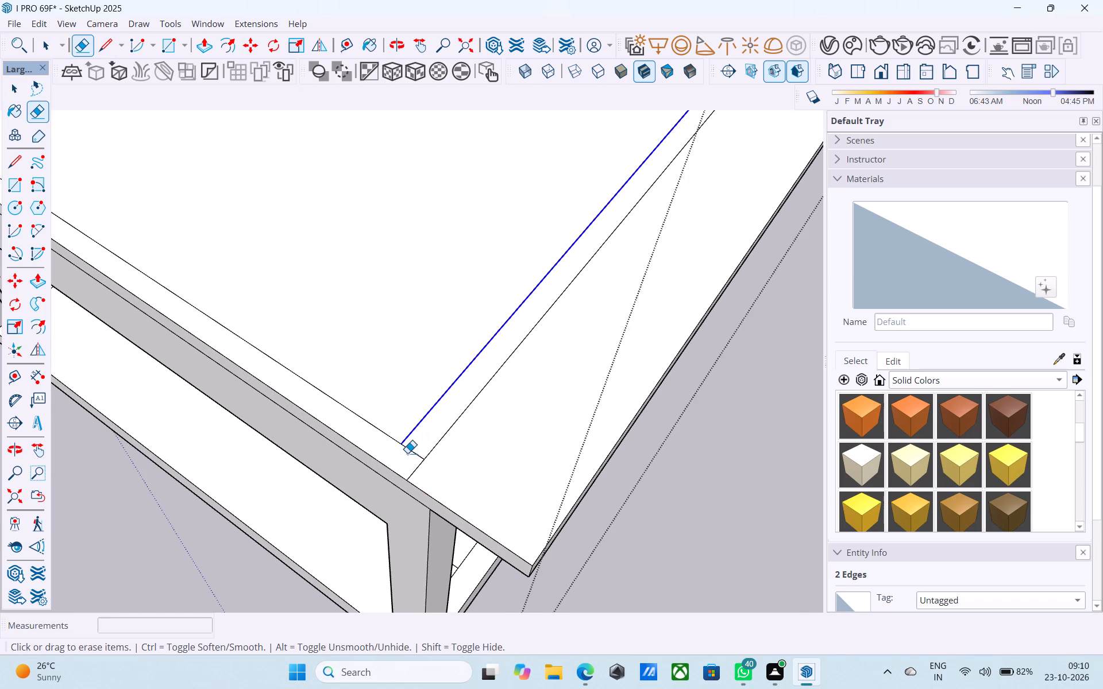
drag(411, 455, 426, 445)
Examine the overhanging roof, open base and tall block from several angles, including side elevations.
scroll(418, 439, down, 9)
scroll(380, 463, up, 1)
scroll(380, 463, down, 7)
middle_drag(481, 321, 387, 338)
key(space)
middle_drag(400, 369, 391, 340)
middle_drag(477, 330, 460, 317)
scroll(470, 324, up, 5)
scroll(477, 329, down, 5)
middle_drag(456, 306, 411, 276)
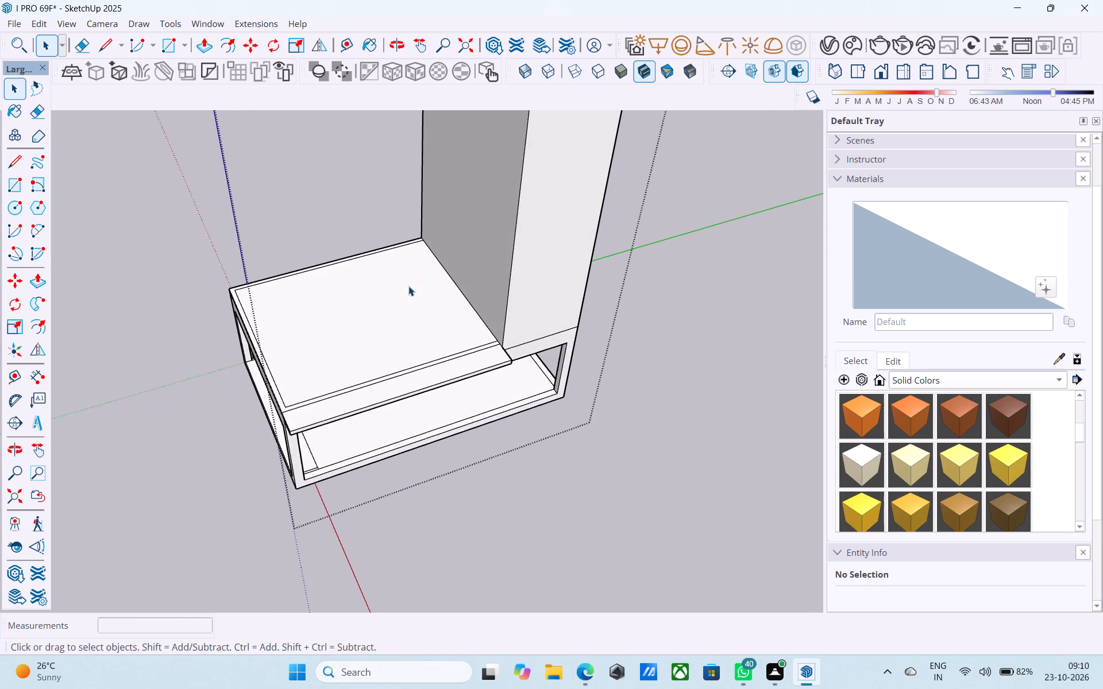
scroll(406, 295, down, 4)
middle_drag(392, 349, 342, 249)
scroll(389, 346, down, 9)
middle_drag(377, 272, 496, 292)
scroll(445, 277, up, 3)
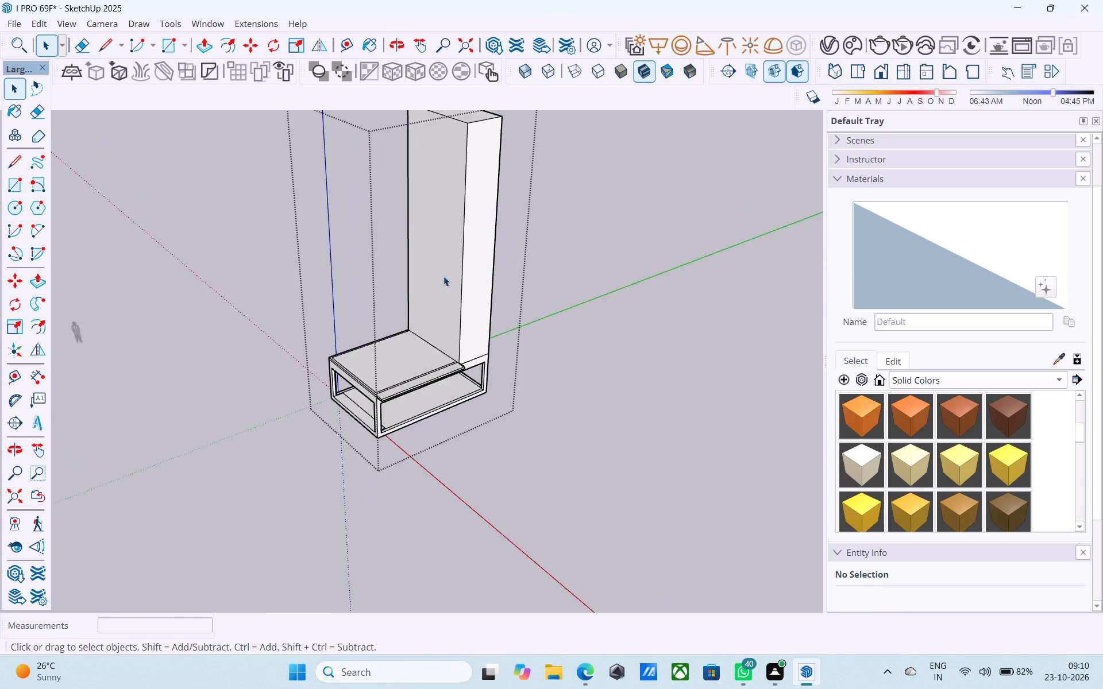
scroll(443, 276, up, 5)
scroll(434, 328, down, 6)
middle_drag(428, 342, 325, 238)
scroll(376, 398, down, 5)
middle_drag(415, 443, 354, 347)
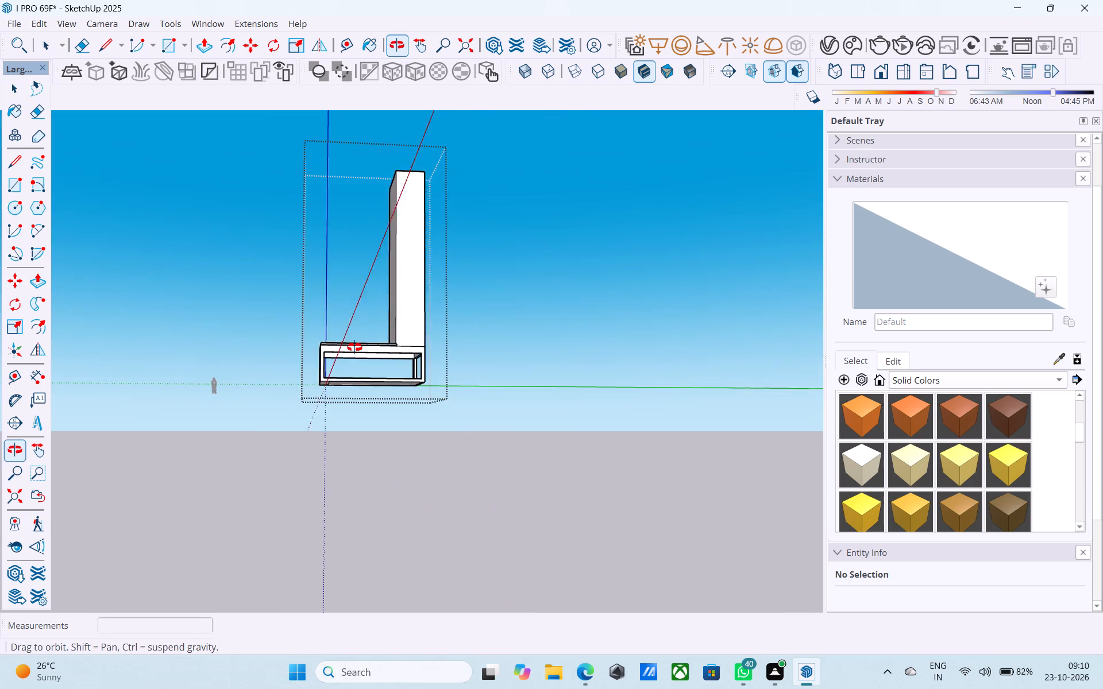
middle_drag(354, 347, 357, 370)
scroll(350, 359, up, 5)
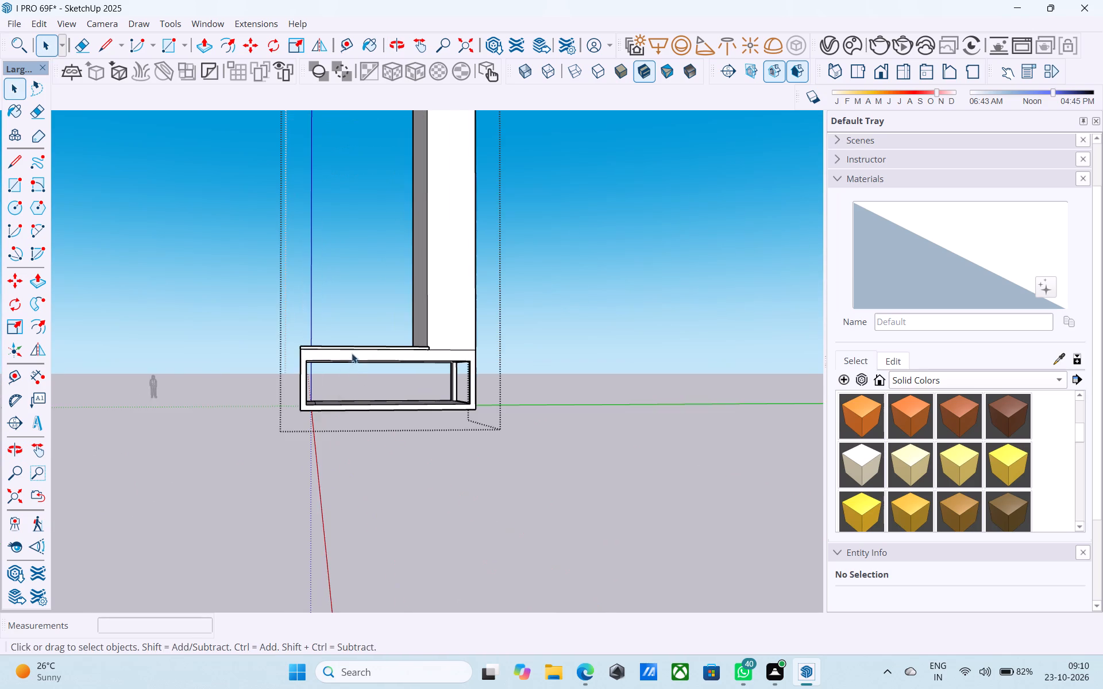
scroll(351, 352, down, 4)
middle_drag(349, 348, 301, 370)
scroll(296, 371, up, 4)
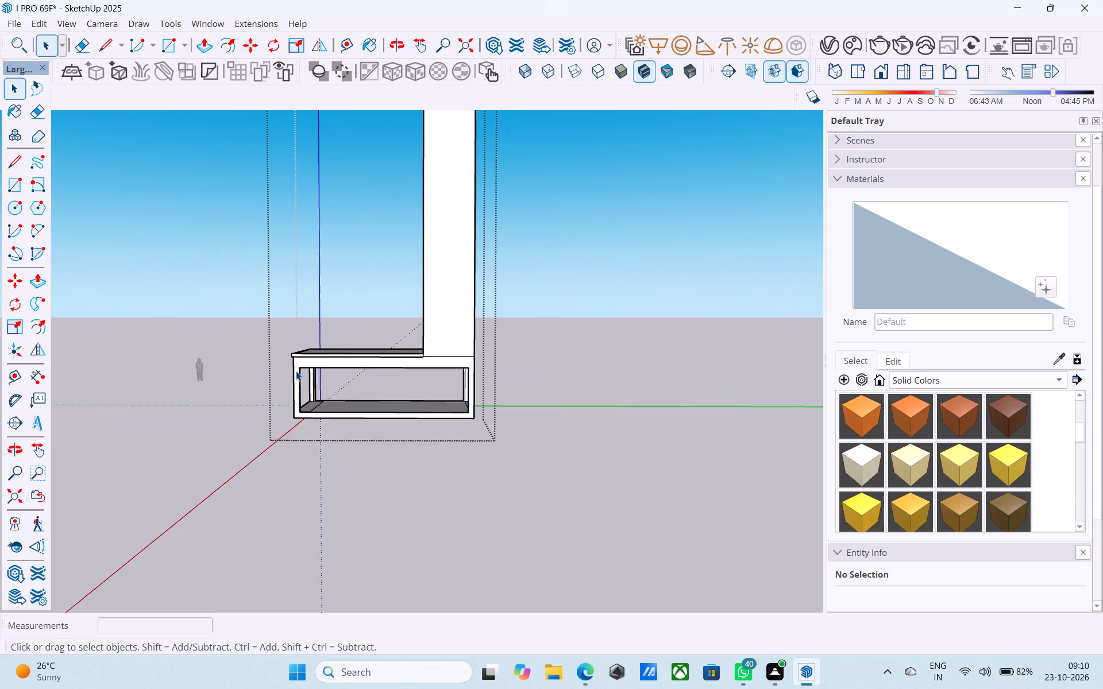
scroll(296, 371, down, 1)
scroll(296, 371, up, 1)
scroll(296, 371, down, 5)
scroll(360, 491, up, 1)
middle_drag(360, 491, 398, 500)
scroll(400, 492, down, 6)
middle_drag(386, 473, 368, 374)
scroll(374, 281, up, 5)
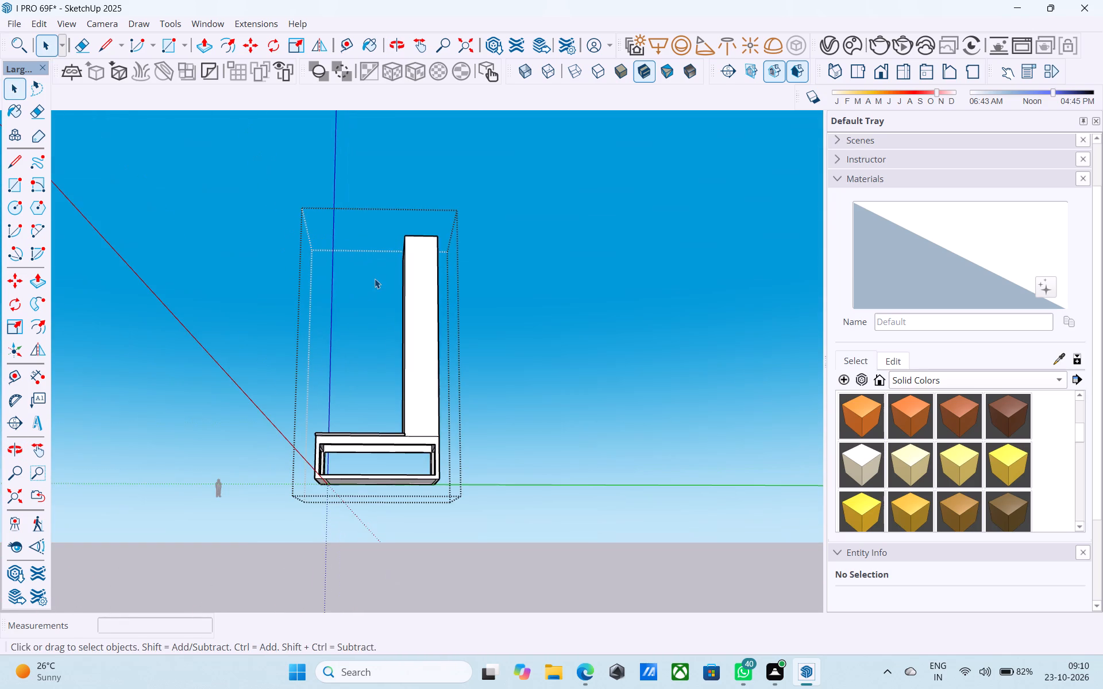
middle_drag(375, 278, 365, 310)
middle_drag(346, 416, 357, 424)
middle_drag(358, 421, 350, 417)
scroll(333, 468, up, 4)
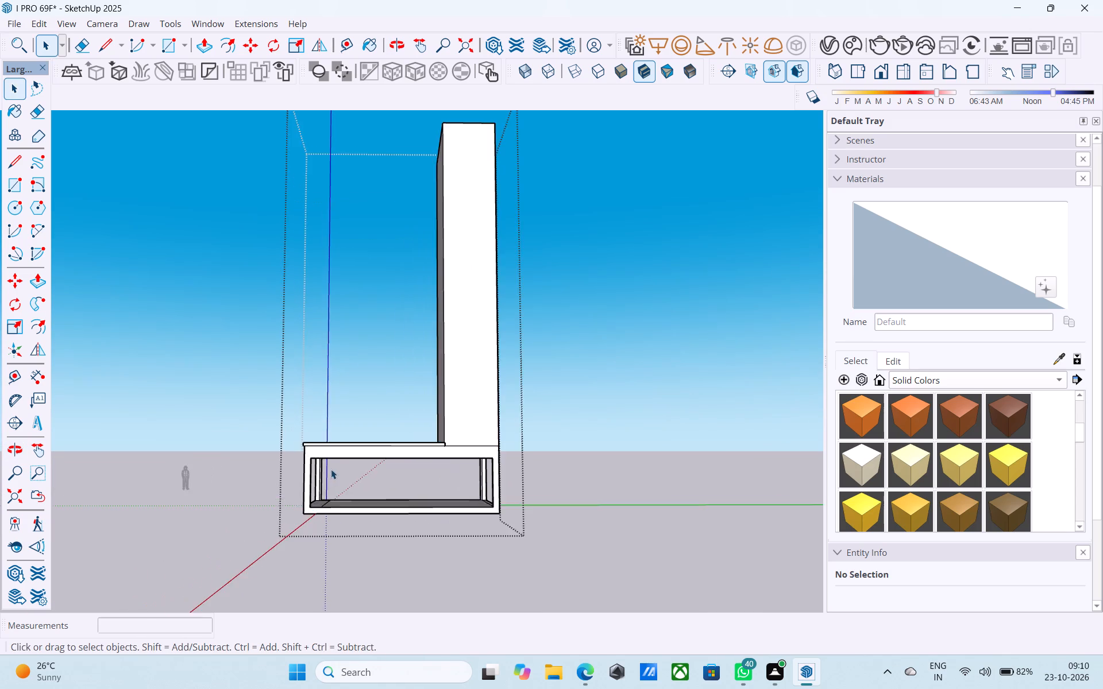
Push/Pull the base frame's short end face opposite the tall block outward by 4'.
scroll(331, 469, up, 6)
middle_drag(313, 466, 434, 456)
scroll(341, 456, up, 8)
click(318, 433)
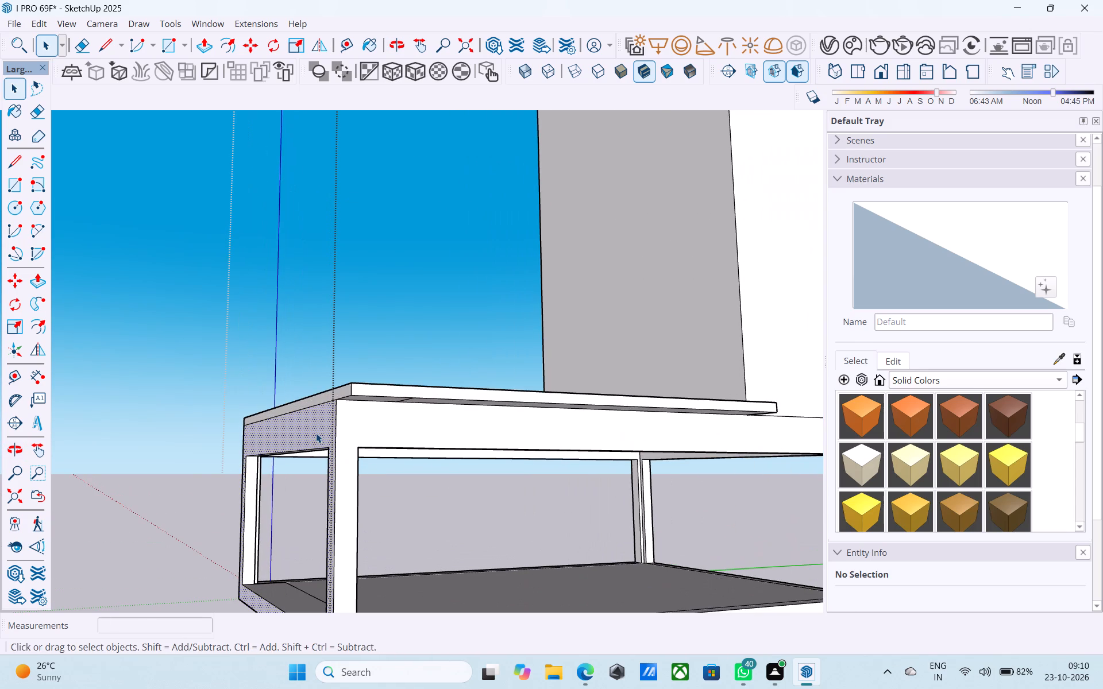
key(p)
click(316, 433)
key(4)
key(apostrophe)
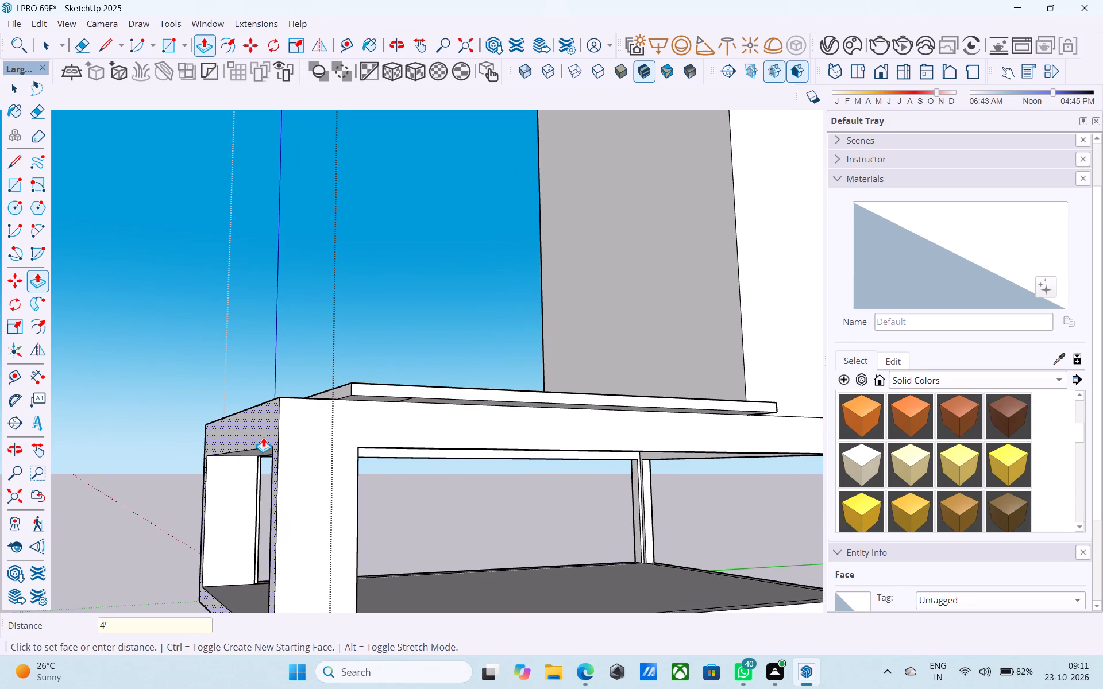
key(Return)
Repeat the 4' extrusion on the roof slab's short end face above the extended base.
middle_drag(322, 411, 365, 469)
scroll(367, 471, up, 5)
double_click(367, 471)
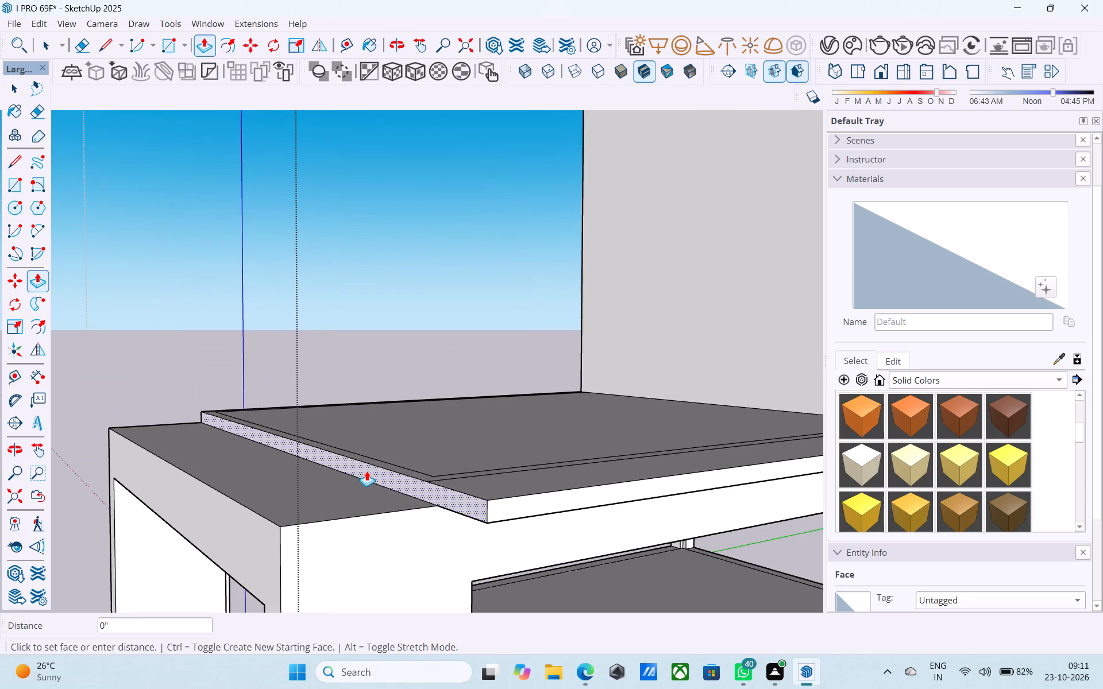
Push the inner face of the thickened end frame 4' toward the extended end to restore its thickness.
scroll(368, 460, down, 6)
middle_drag(411, 459, 266, 393)
middle_drag(267, 394, 313, 379)
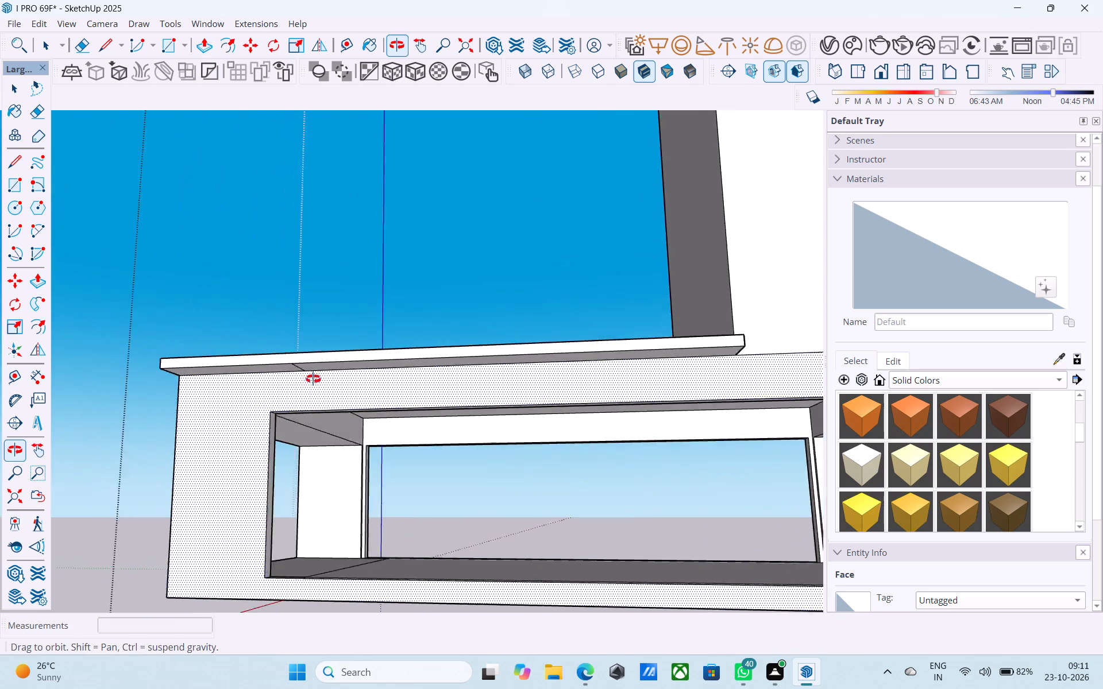
middle_drag(313, 379, 312, 379)
scroll(308, 425, up, 5)
key(space)
click(304, 413)
key(p)
click(303, 413)
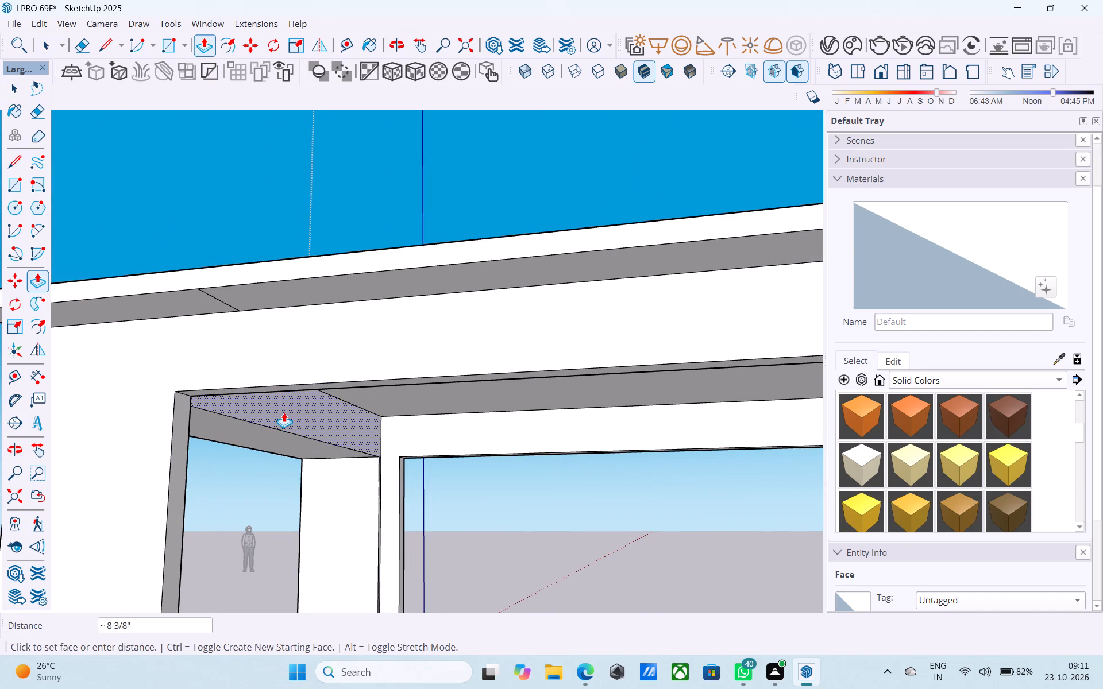
text(4')
key(Return)
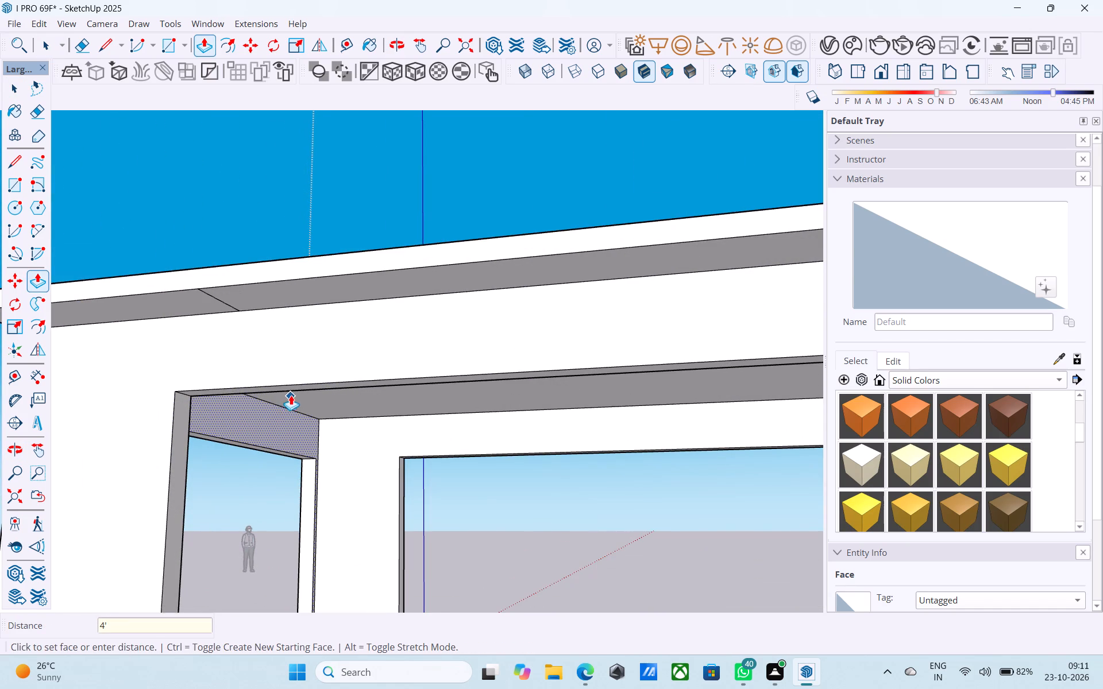
Repeat the 4' push on the end jamb of the long side's opening, widening it toward the extended end.
scroll(291, 395, down, 5)
scroll(232, 479, up, 5)
key(space)
click(231, 477)
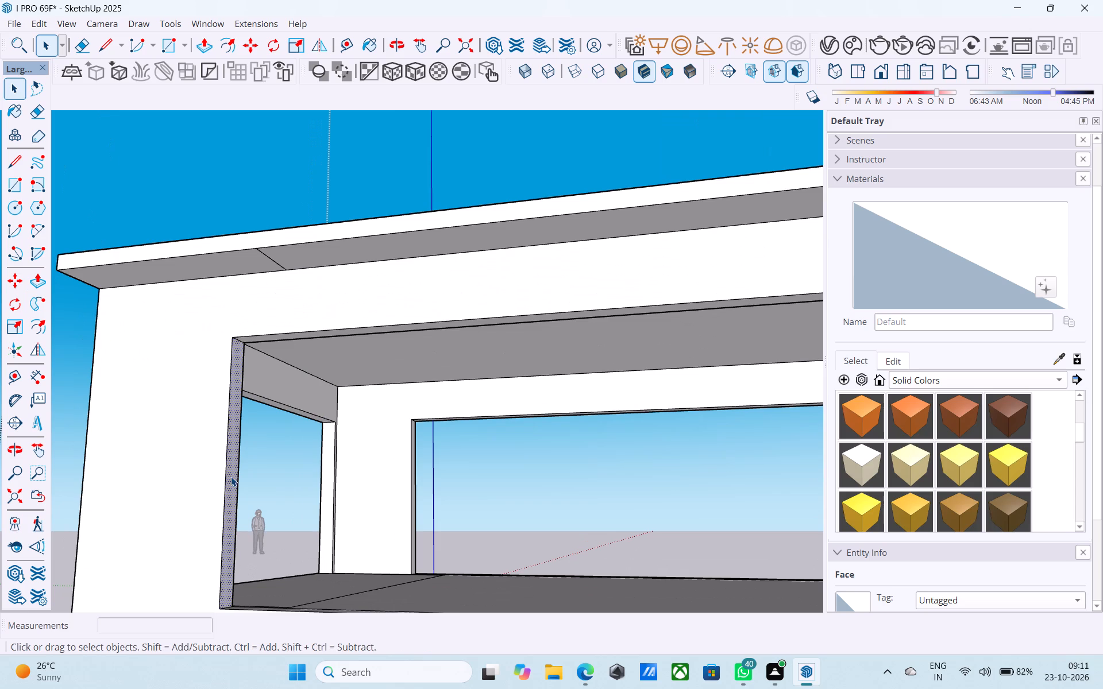
key(p)
double_click(231, 477)
Repeat the 4' push on the end jamb of the opposite long side's opening, widening it toward the extended end.
middle_drag(357, 454, 246, 441)
scroll(438, 447, up, 8)
key(space)
click(403, 442)
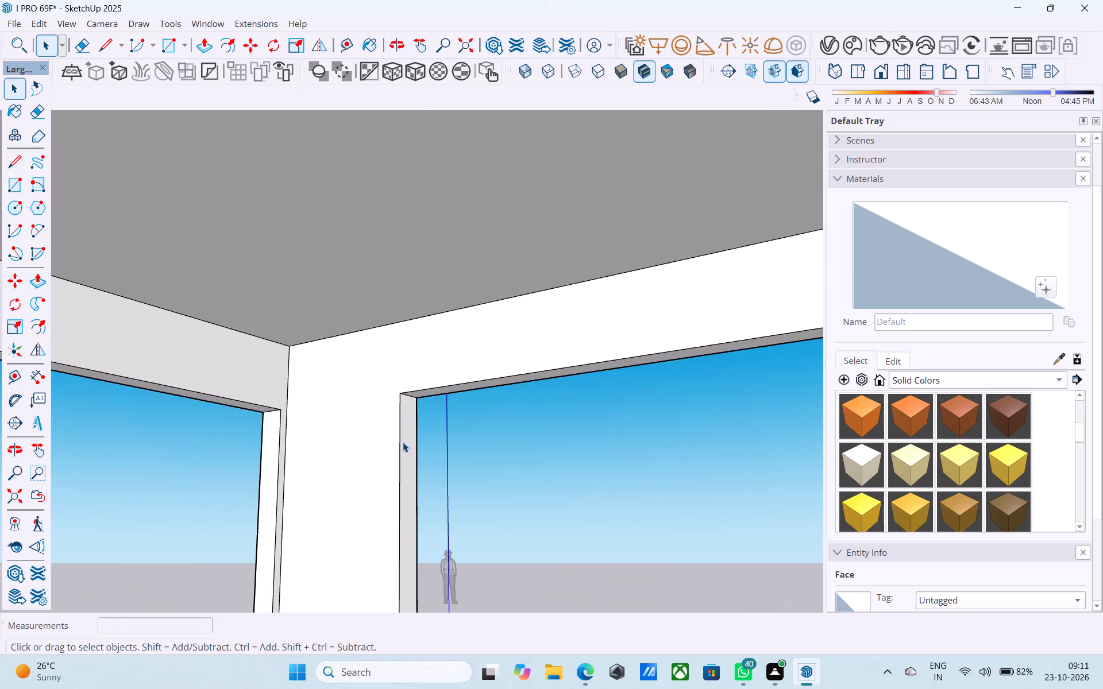
key(p)
double_click(403, 442)
Erase the old border line across the roof slab's extended end and the adjoining piece of the long border line.
middle_drag(400, 438, 536, 424)
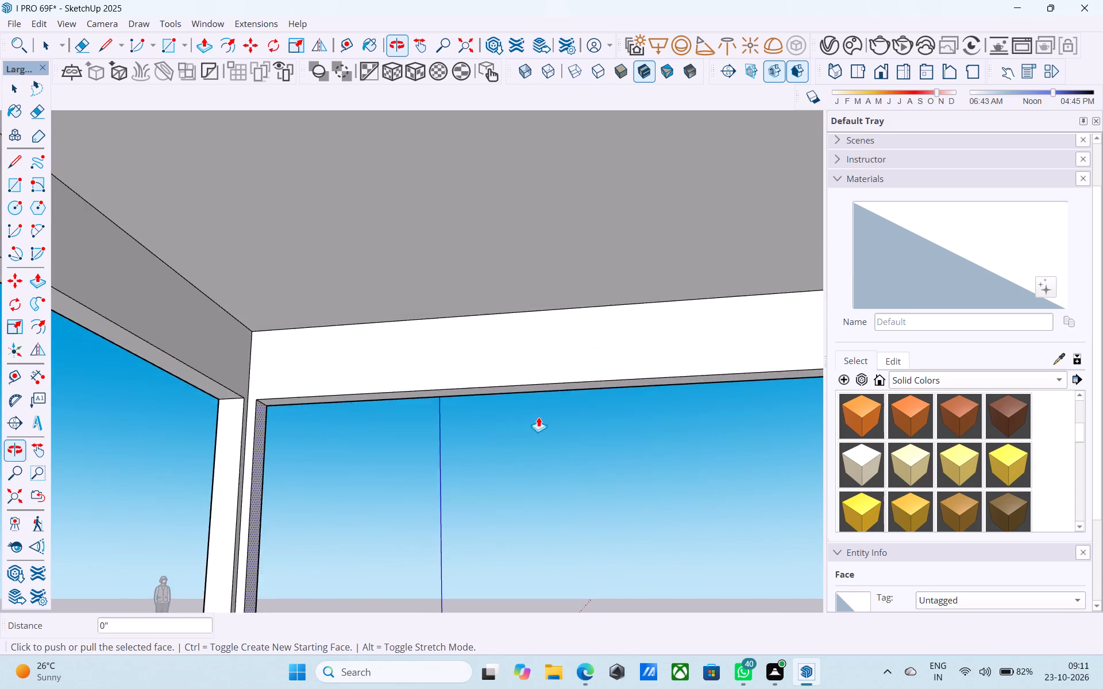
scroll(538, 417, down, 14)
scroll(478, 397, up, 1)
scroll(477, 397, down, 8)
middle_drag(488, 371, 472, 502)
scroll(473, 493, down, 6)
middle_drag(481, 486, 550, 452)
scroll(550, 452, up, 6)
scroll(442, 423, down, 5)
middle_drag(434, 423, 419, 418)
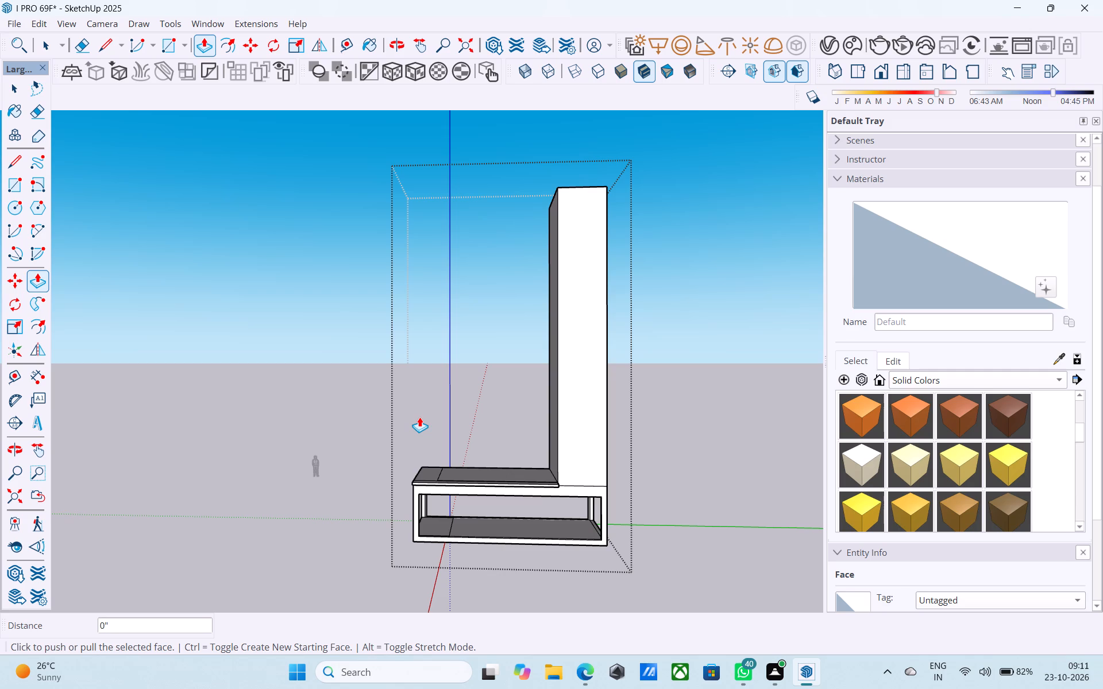
middle_drag(495, 493, 469, 425)
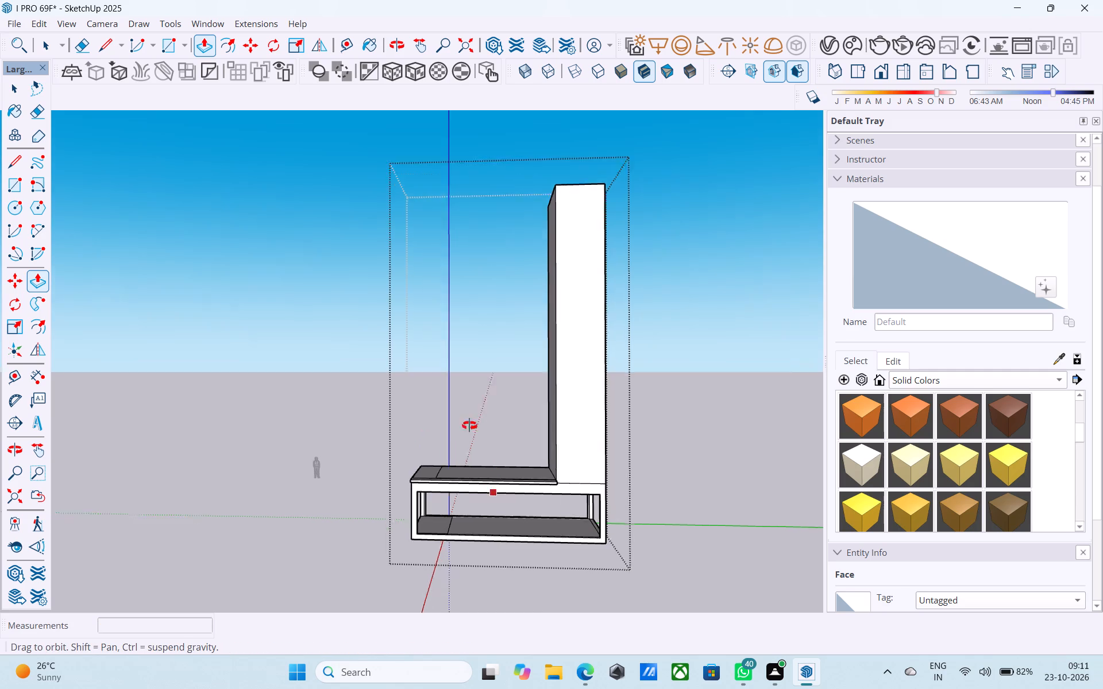
middle_drag(469, 425, 448, 501)
scroll(428, 492, up, 5)
middle_drag(408, 471, 396, 544)
scroll(397, 542, up, 7)
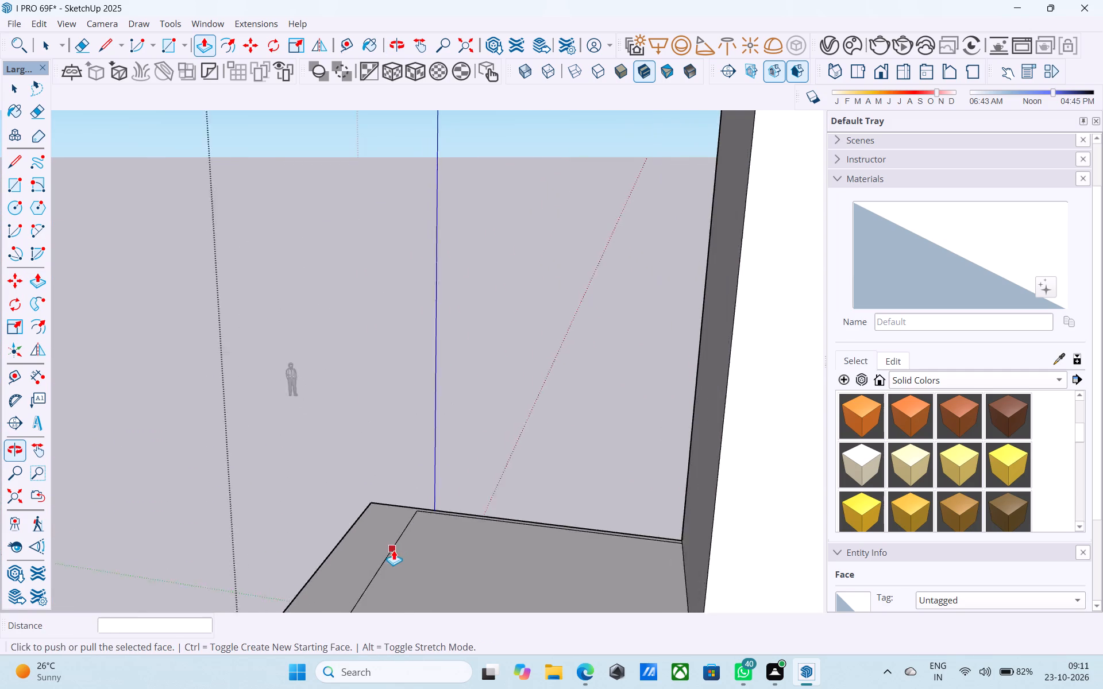
scroll(394, 550, up, 2)
scroll(442, 433, down, 5)
scroll(454, 416, up, 1)
scroll(455, 414, down, 2)
scroll(398, 521, down, 10)
scroll(424, 553, up, 8)
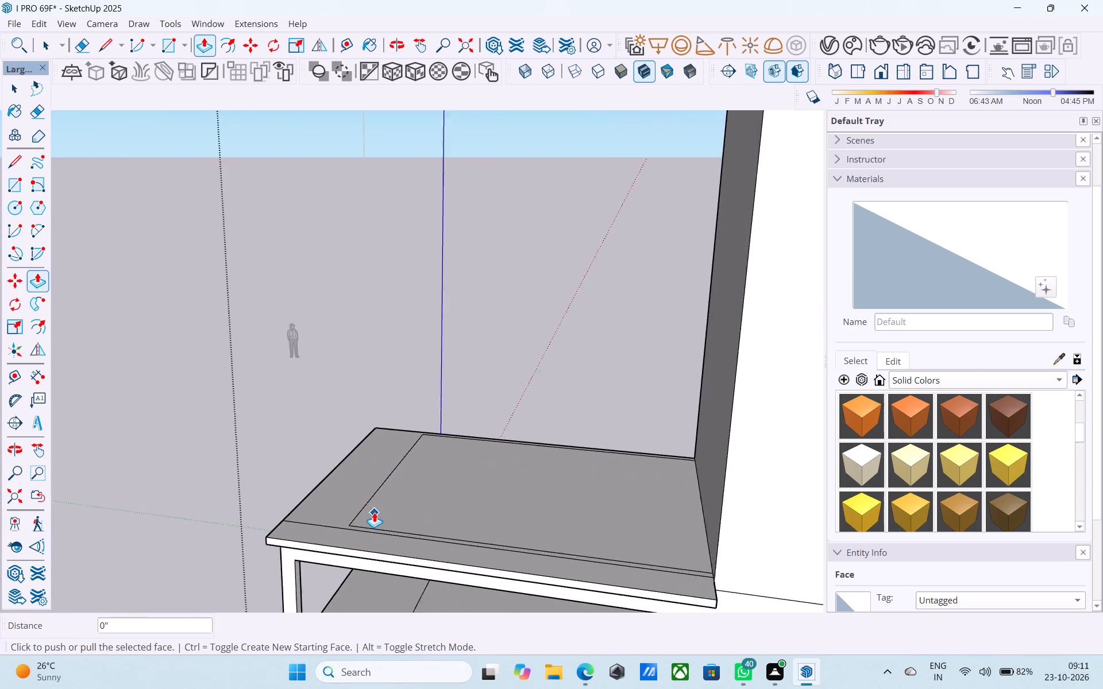
scroll(374, 512, up, 7)
scroll(362, 502, down, 3)
key(e)
scroll(347, 515, up, 6)
drag(345, 544, 345, 543)
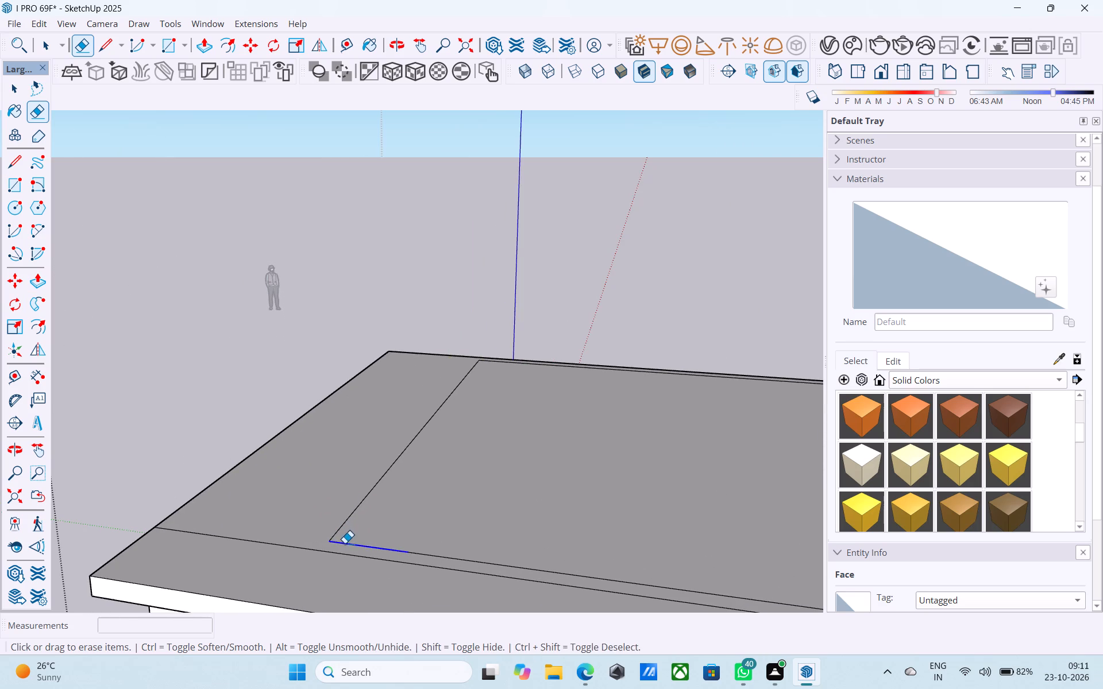
drag(345, 543, 337, 524)
Offset the edges of the roof slab's main top face inward by 6" to form a new border.
key(space)
click(337, 521)
key(f)
click(337, 521)
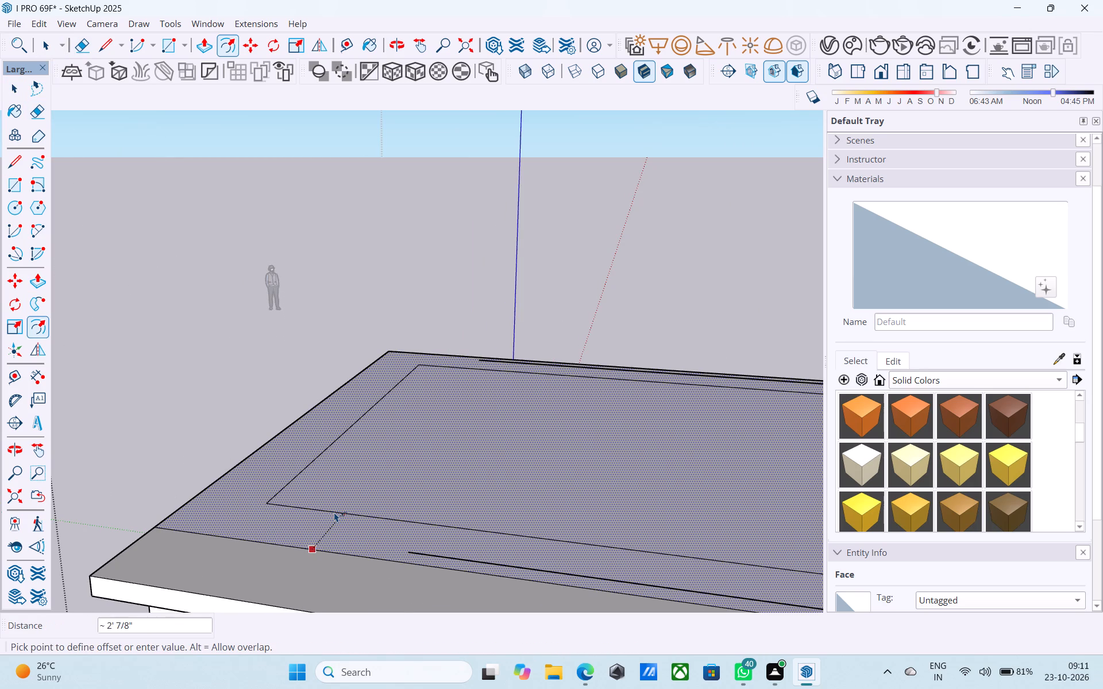
text(6")
key(Return)
key(space)
Erase the offset line running alongside the tall block, leaving the border on three sides of the roof slab.
scroll(342, 460, down, 6)
middle_drag(345, 463, 558, 333)
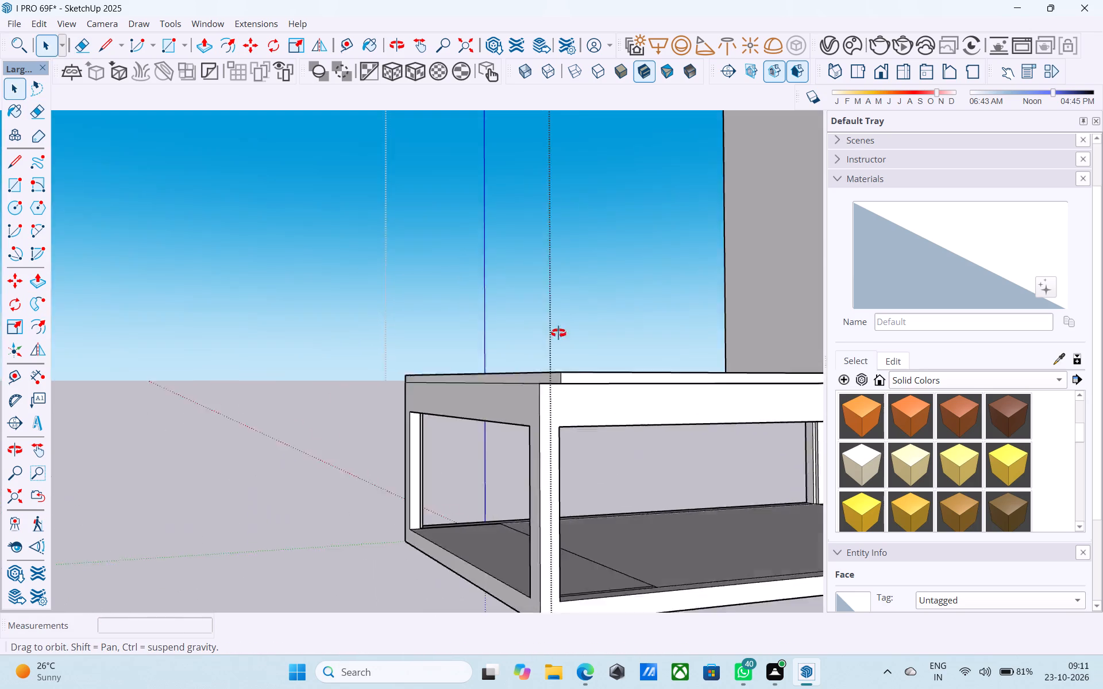
middle_drag(558, 333, 402, 598)
scroll(425, 415, down, 7)
scroll(681, 436, up, 4)
scroll(587, 440, up, 1)
scroll(585, 446, down, 2)
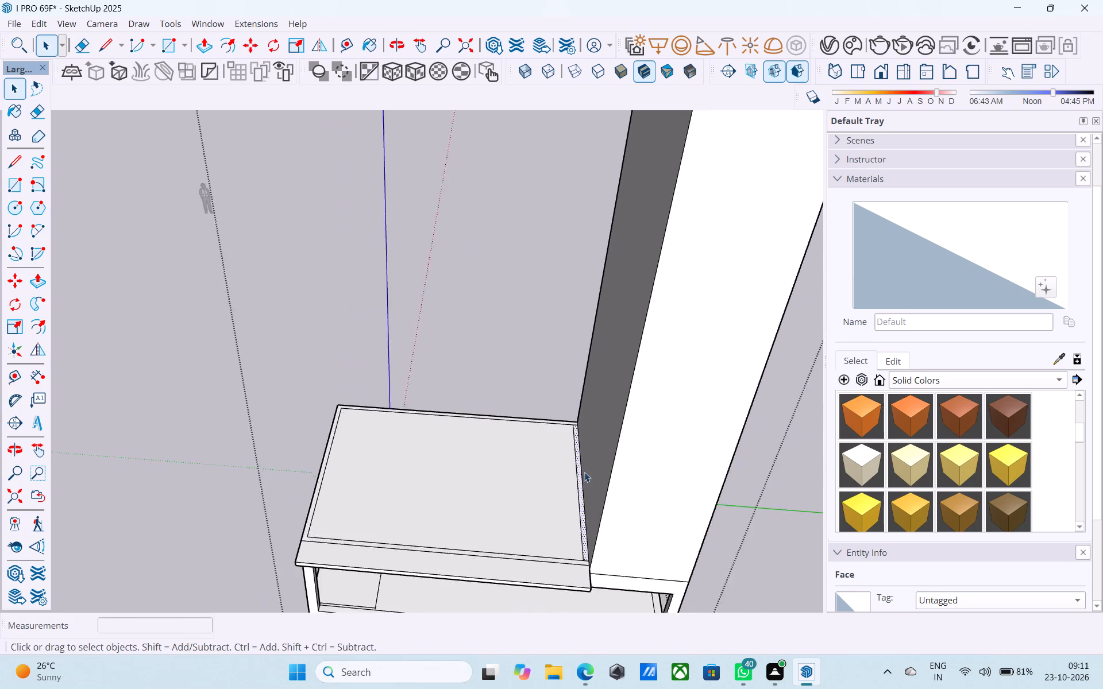
scroll(584, 472, up, 12)
key(e)
drag(576, 480, 568, 478)
scroll(574, 419, down, 12)
key(space)
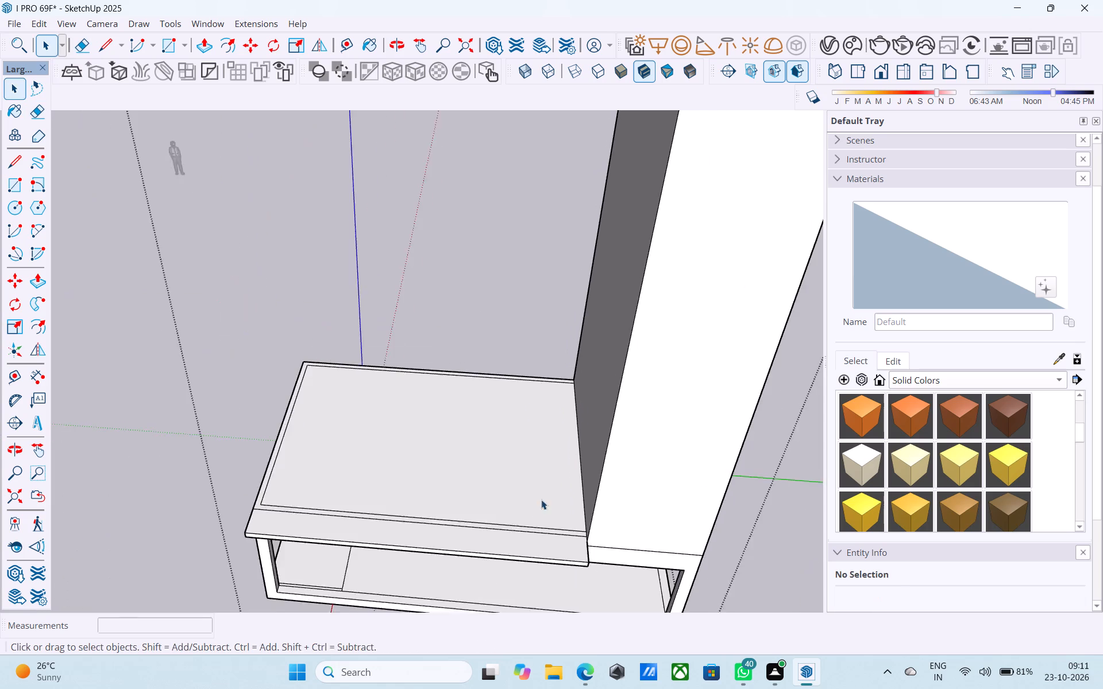
Push/Pull the three-sided border strip on the roof slab up by 10' to form walls.
middle_drag(535, 509, 557, 466)
scroll(554, 462, up, 6)
scroll(554, 462, down, 7)
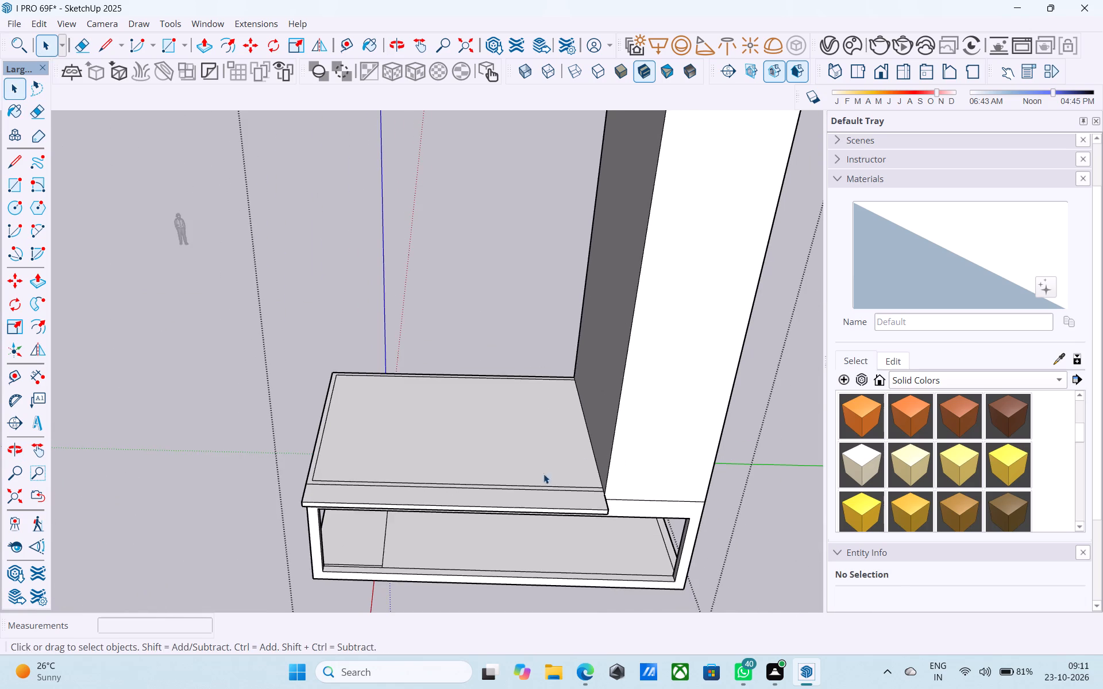
scroll(441, 494, up, 3)
middle_drag(291, 485, 369, 518)
scroll(362, 524, up, 5)
click(339, 521)
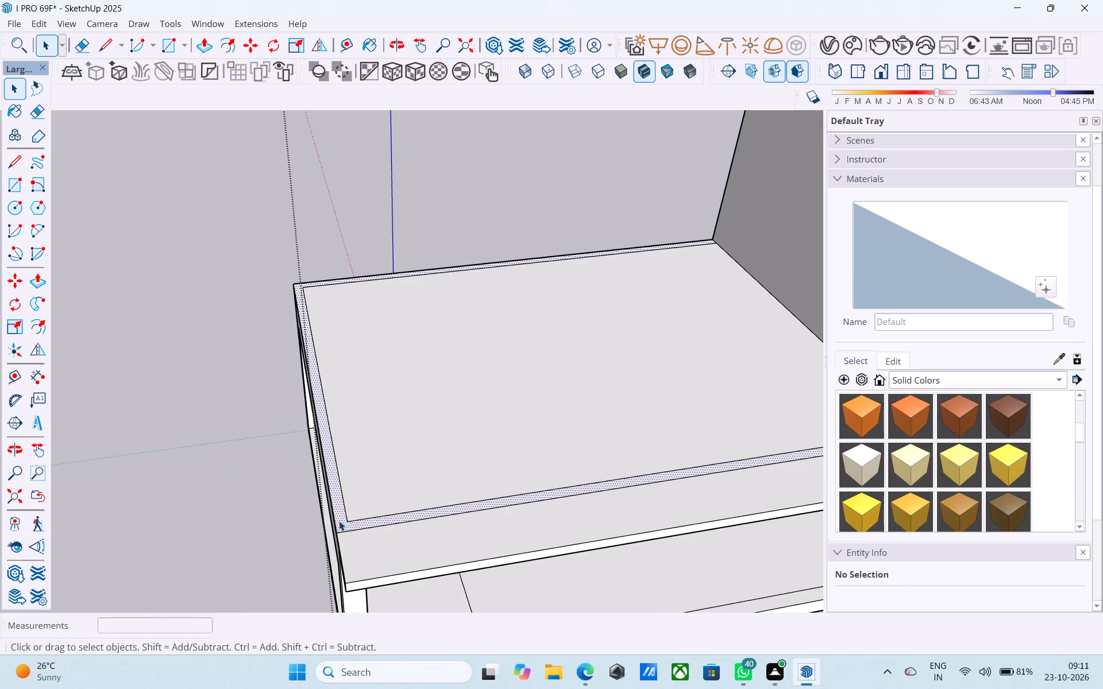
key(p)
click(339, 521)
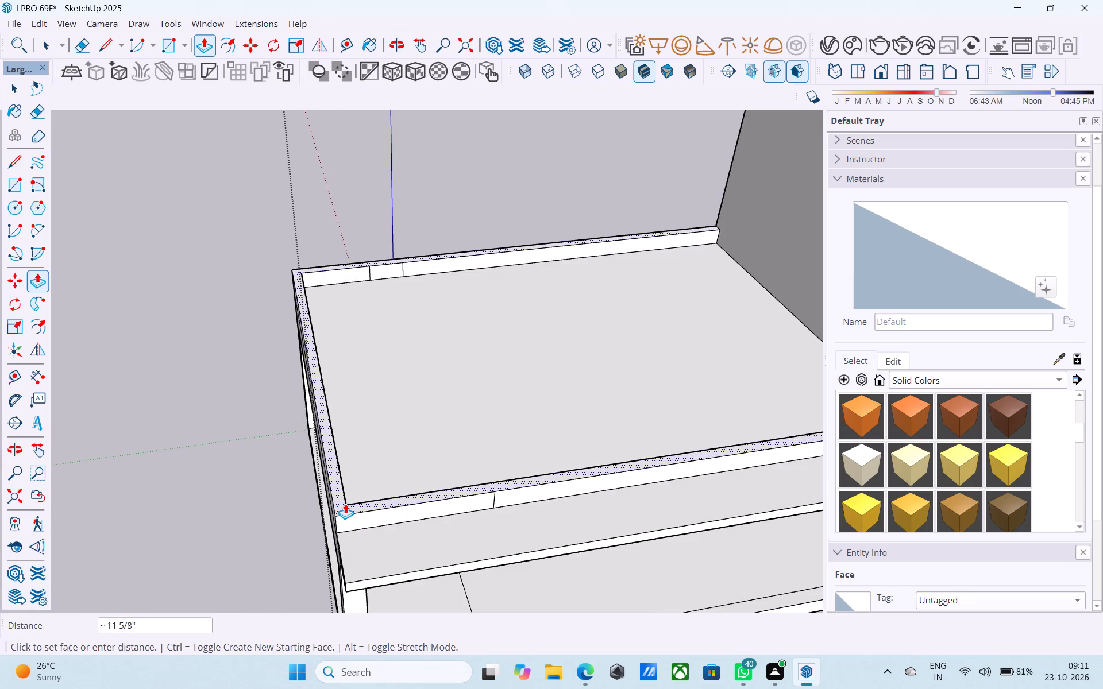
middle_drag(345, 504, 327, 469)
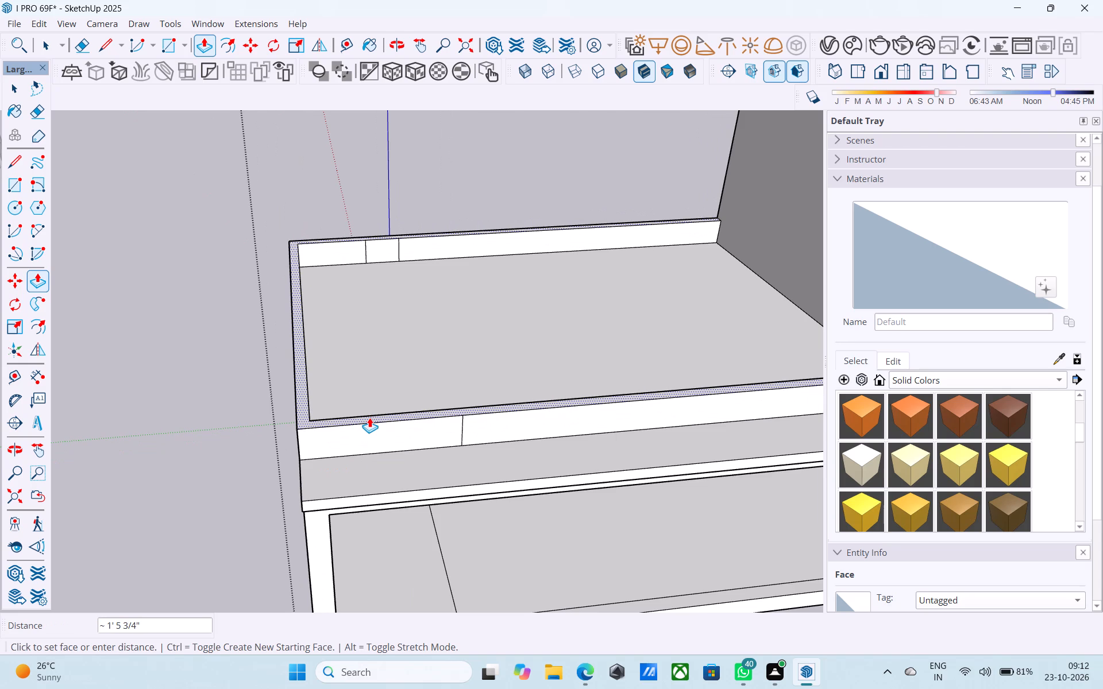
text(10')
key(Return)
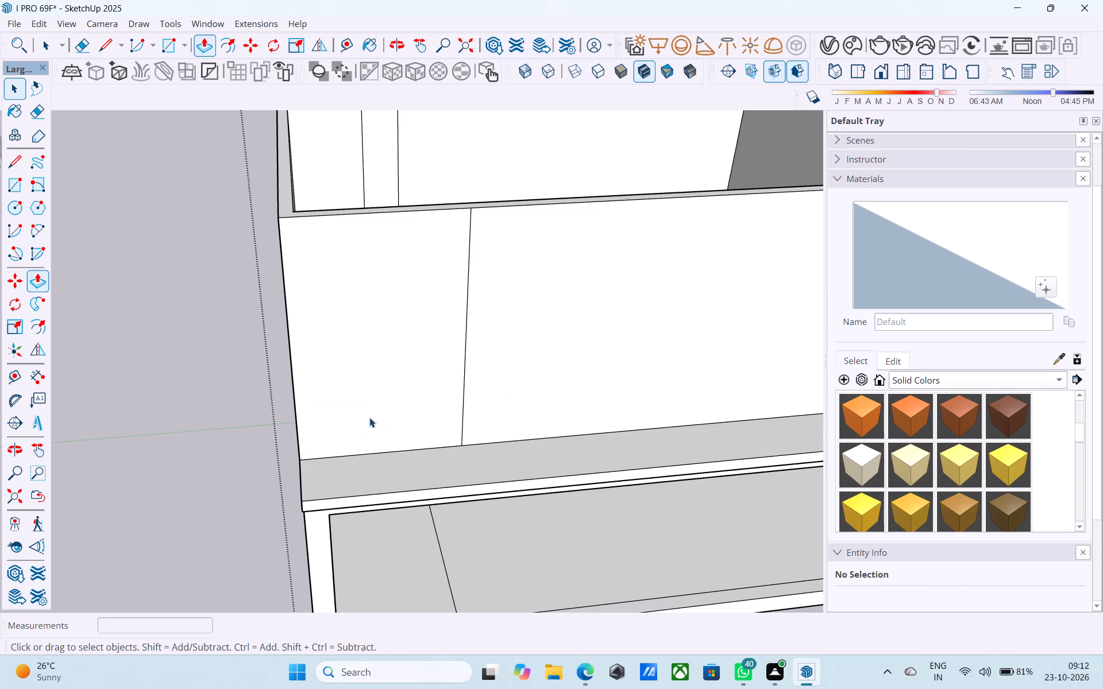
key(space)
Erase the vertical seam line on the outer face of the long wall above the slab overhang.
scroll(353, 392, down, 8)
middle_drag(388, 292, 387, 299)
scroll(425, 368, up, 2)
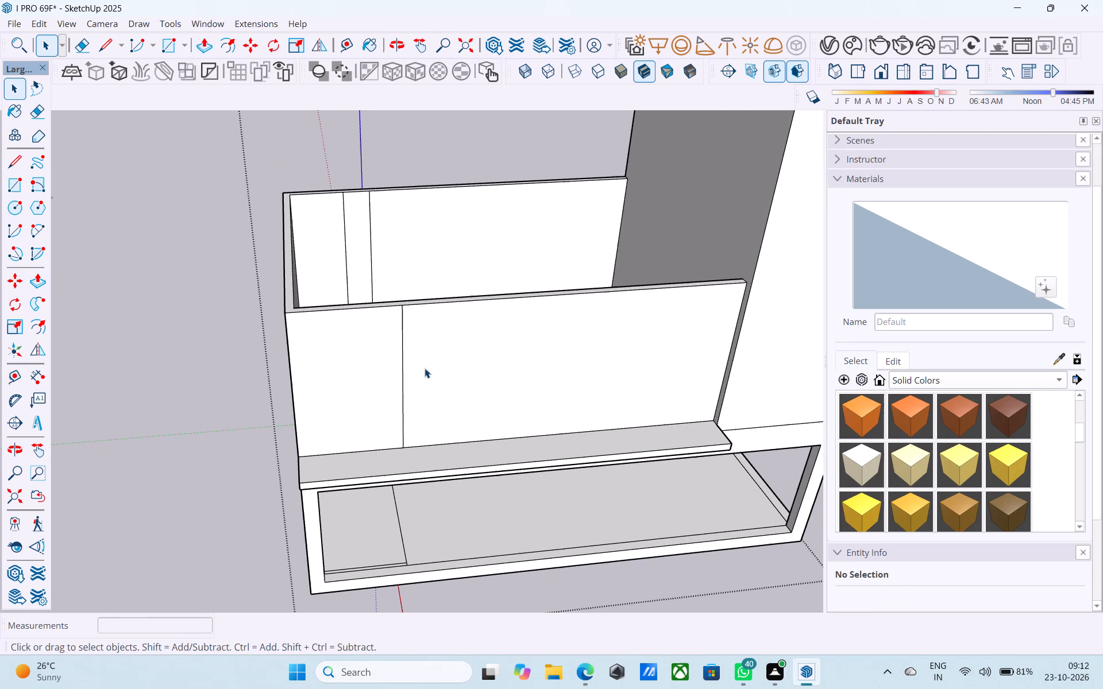
key(e)
drag(422, 368, 394, 370)
key(space)
Draw a rectangle between the inner top corners of the walls to cap the enclosure against the tall block.
middle_drag(387, 374, 477, 384)
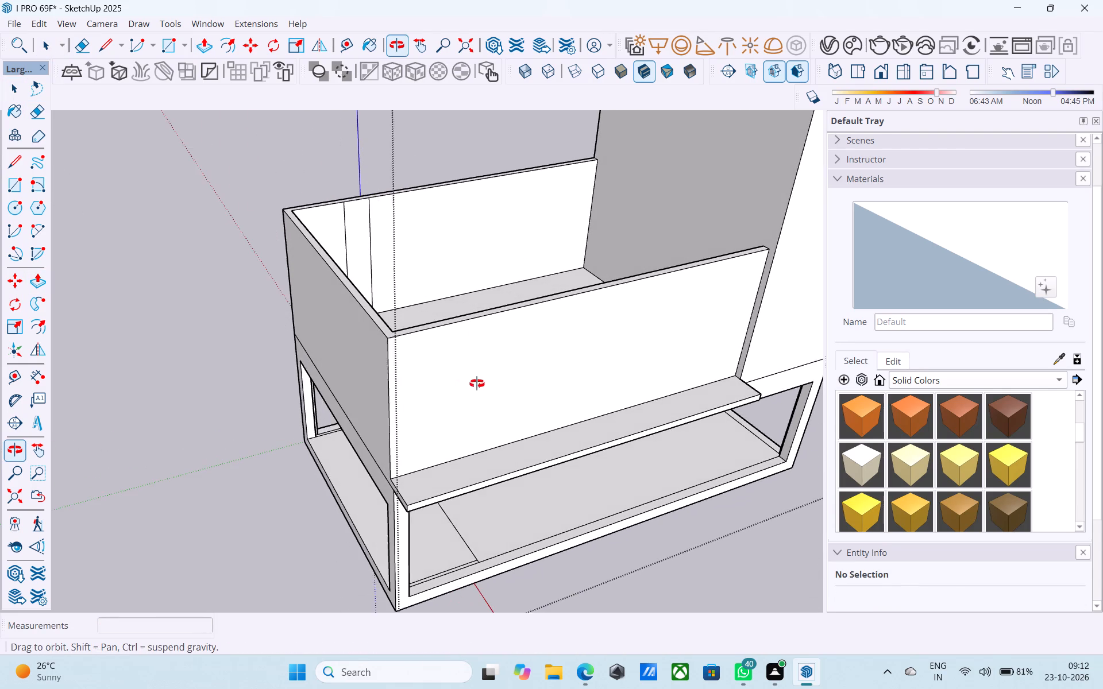
middle_drag(477, 384, 476, 384)
scroll(414, 428, down, 1)
middle_drag(388, 436, 318, 480)
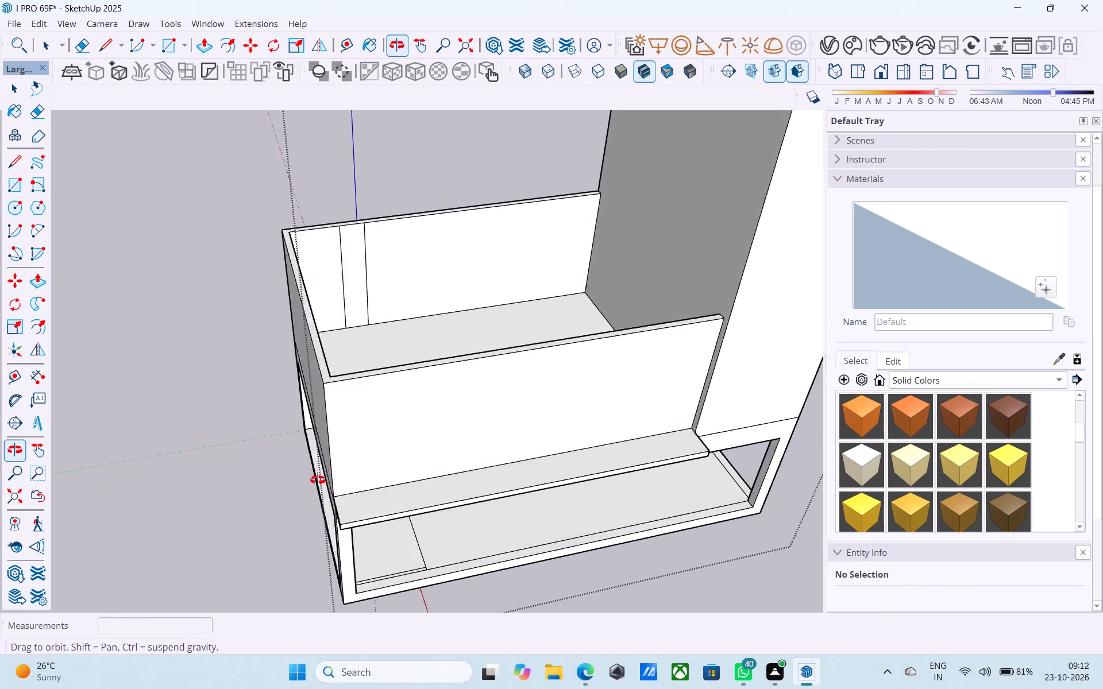
middle_drag(318, 480, 314, 486)
scroll(344, 371, down, 3)
middle_drag(342, 371, 295, 392)
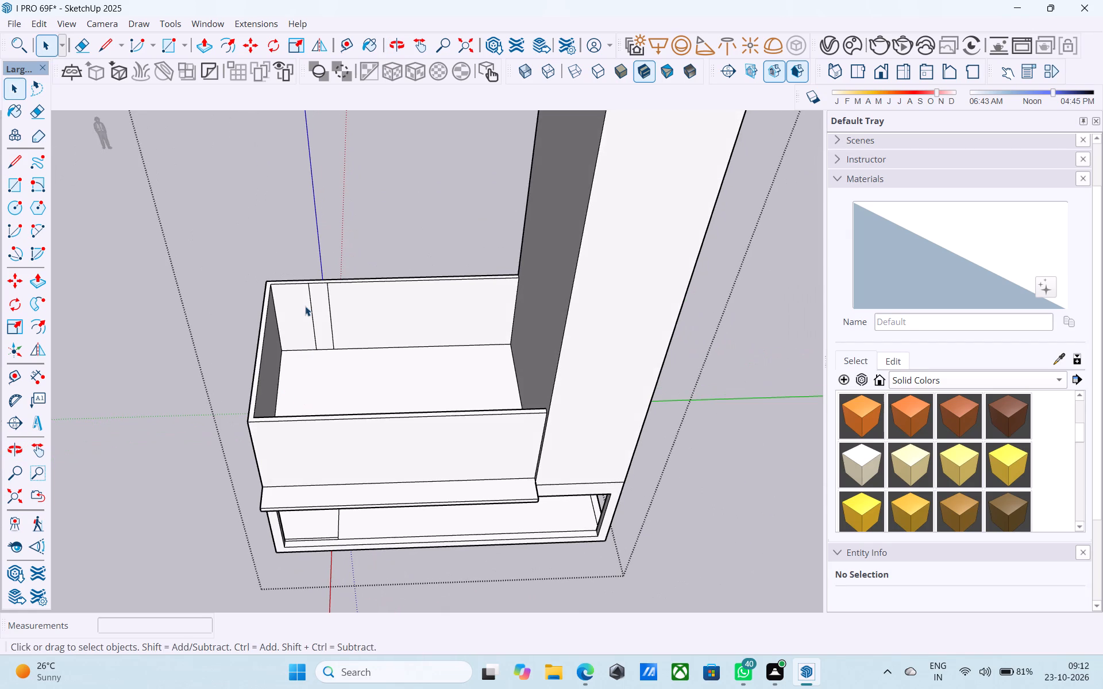
key(r)
click(272, 284)
middle_drag(537, 392, 606, 396)
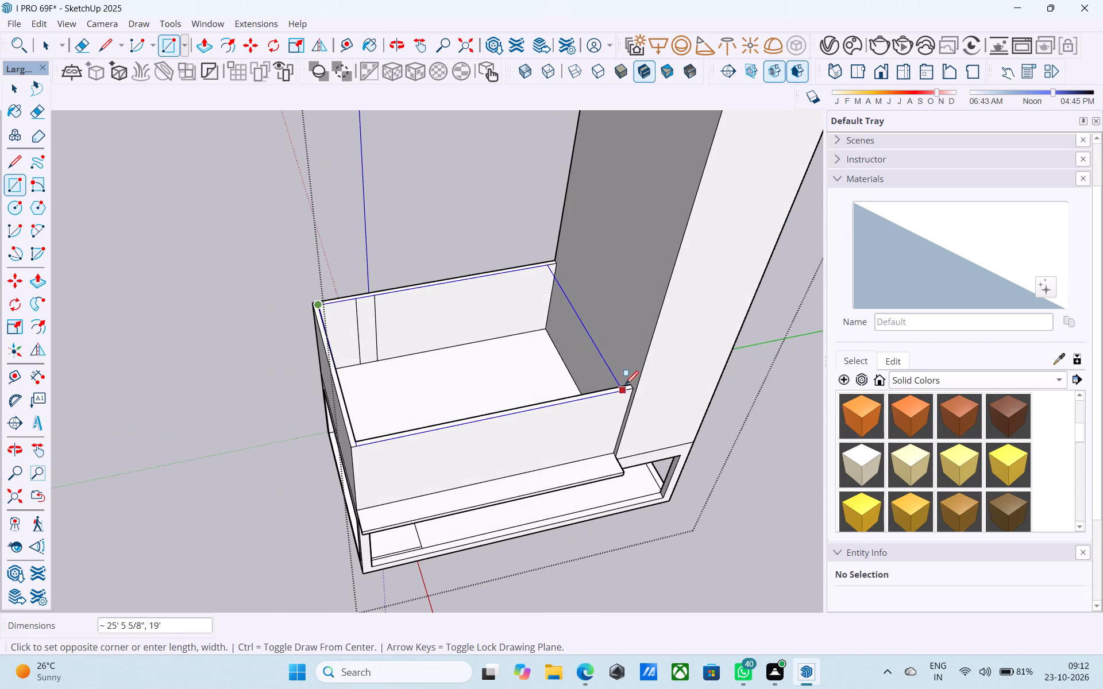
click(628, 382)
key(space)
Reverse the face capping the wall enclosure.
click(481, 365)
right_click(481, 364)
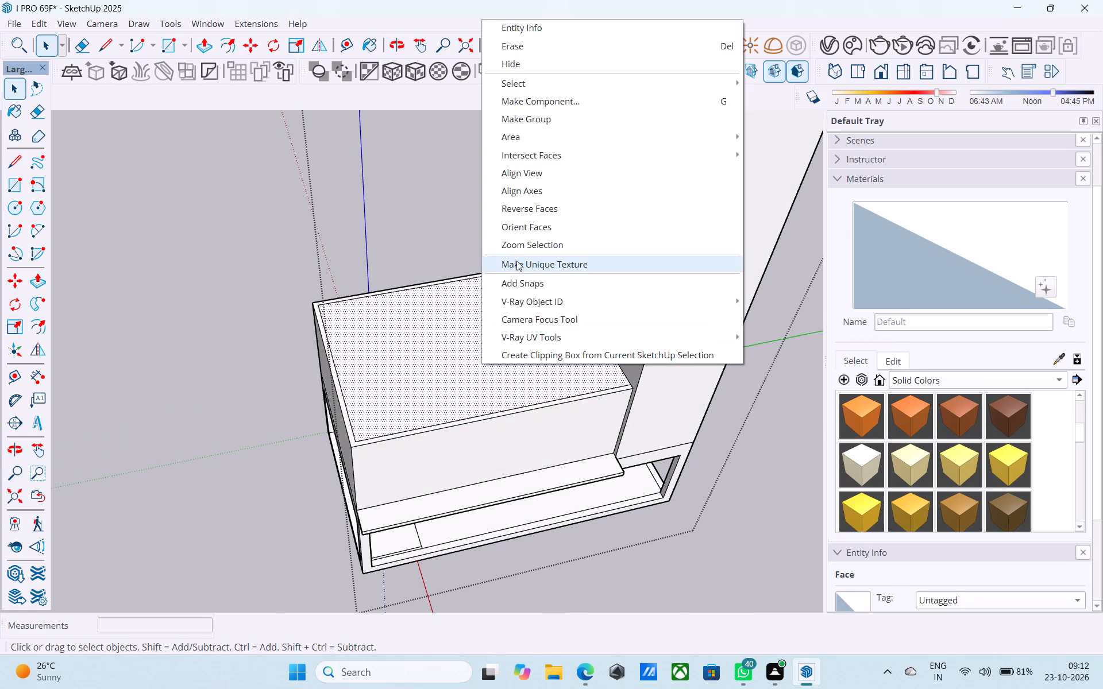
click(528, 214)
Draw a 6" vertical line up from the cap's corner at the extended end, on the far long side.
middle_drag(372, 296, 353, 299)
key(l)
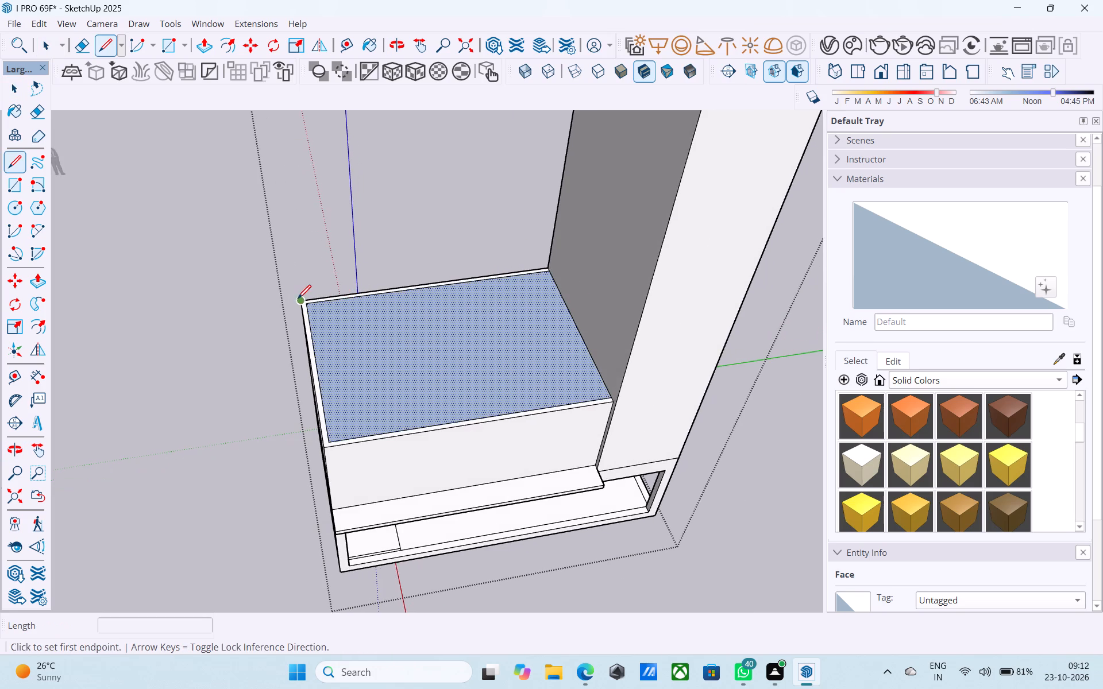
scroll(298, 300, up, 1)
click(306, 307)
middle_drag(307, 284, 290, 233)
scroll(291, 232, up, 1)
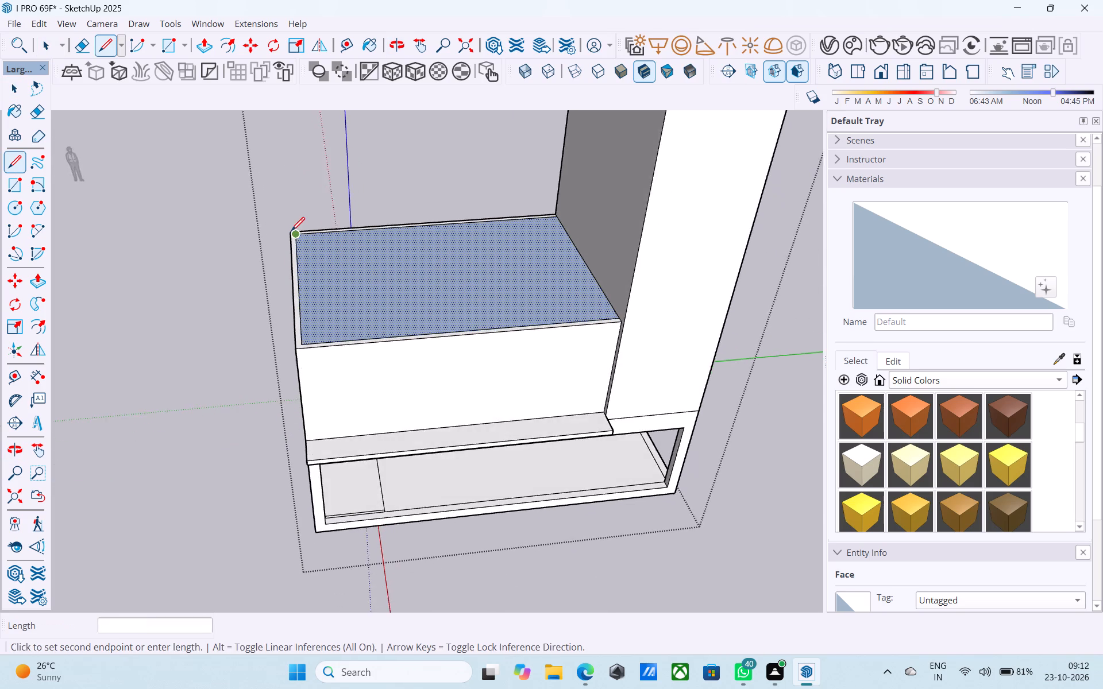
scroll(291, 232, up, 5)
middle_drag(307, 251, 294, 220)
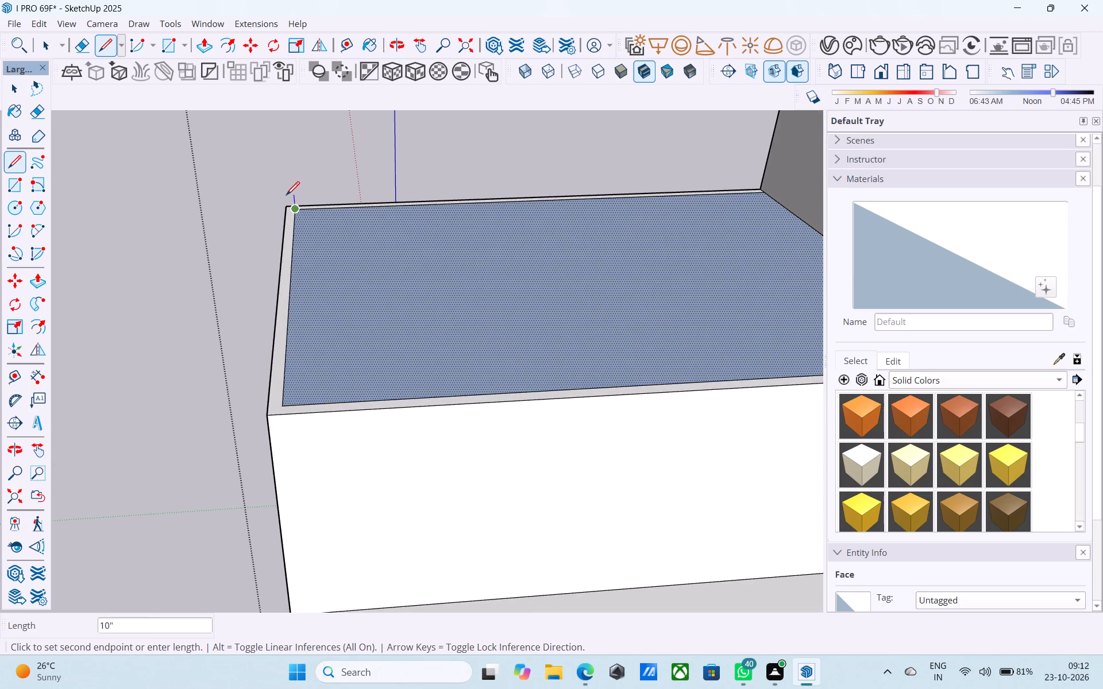
scroll(290, 192, up, 4)
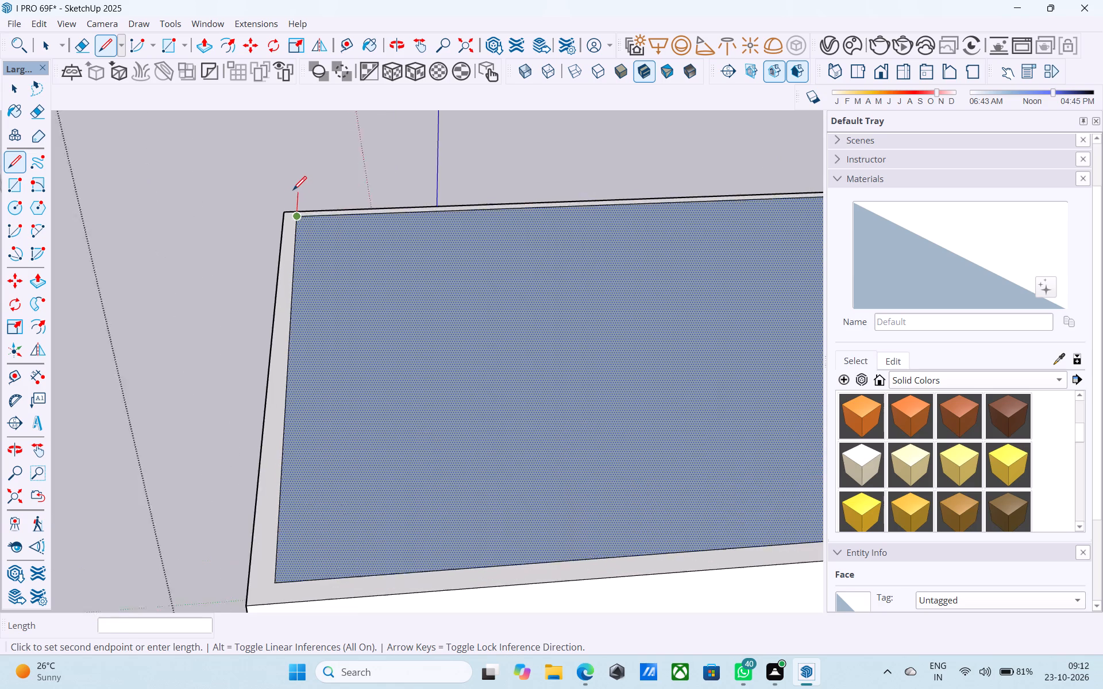
scroll(293, 191, up, 5)
middle_drag(296, 234, 290, 189)
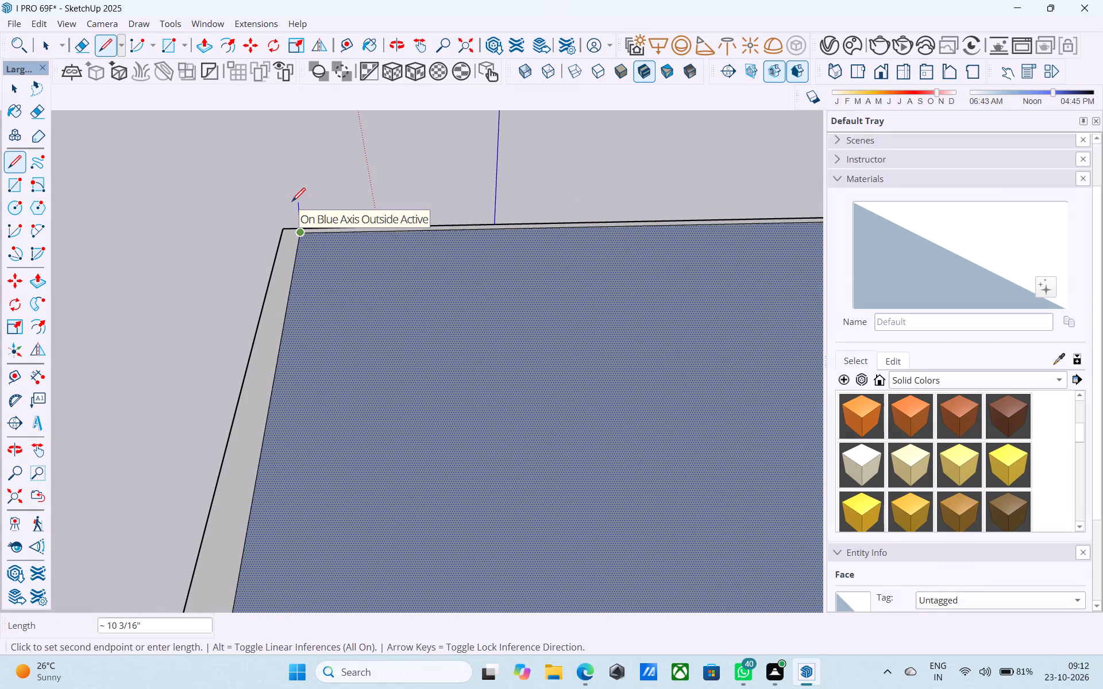
text(6")
key(Return)
key(space)
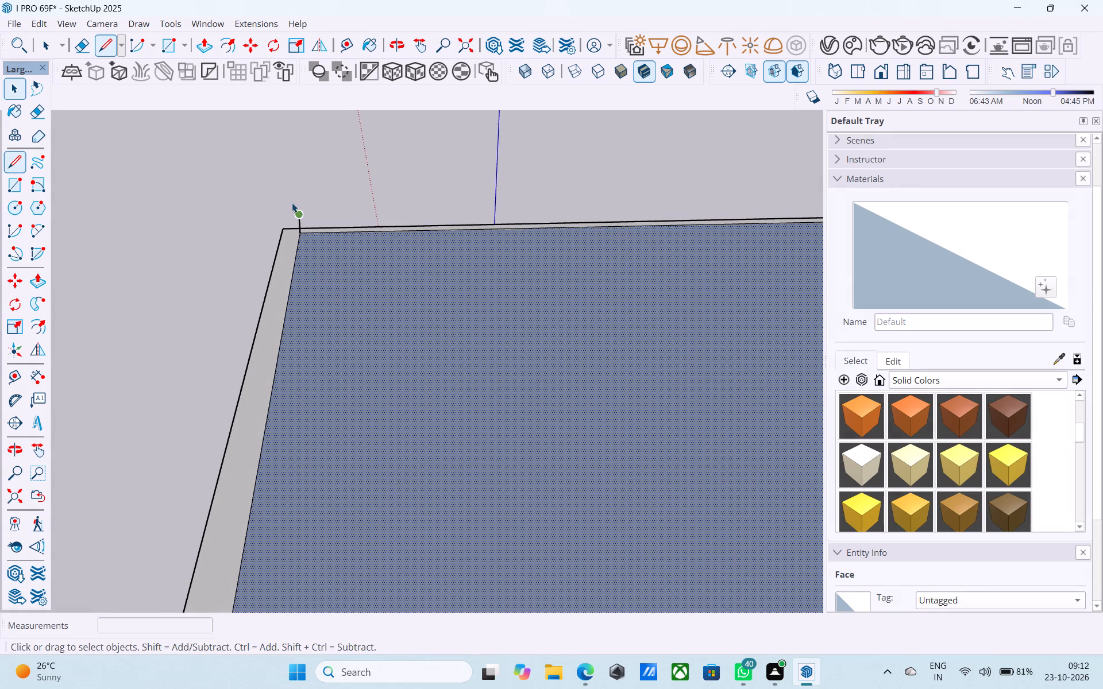
Draw a matching 6" vertical line up the tall block's face from the cap's diagonally opposite corner.
scroll(290, 200, down, 7)
key(l)
middle_drag(284, 203, 675, 189)
scroll(634, 180, up, 2)
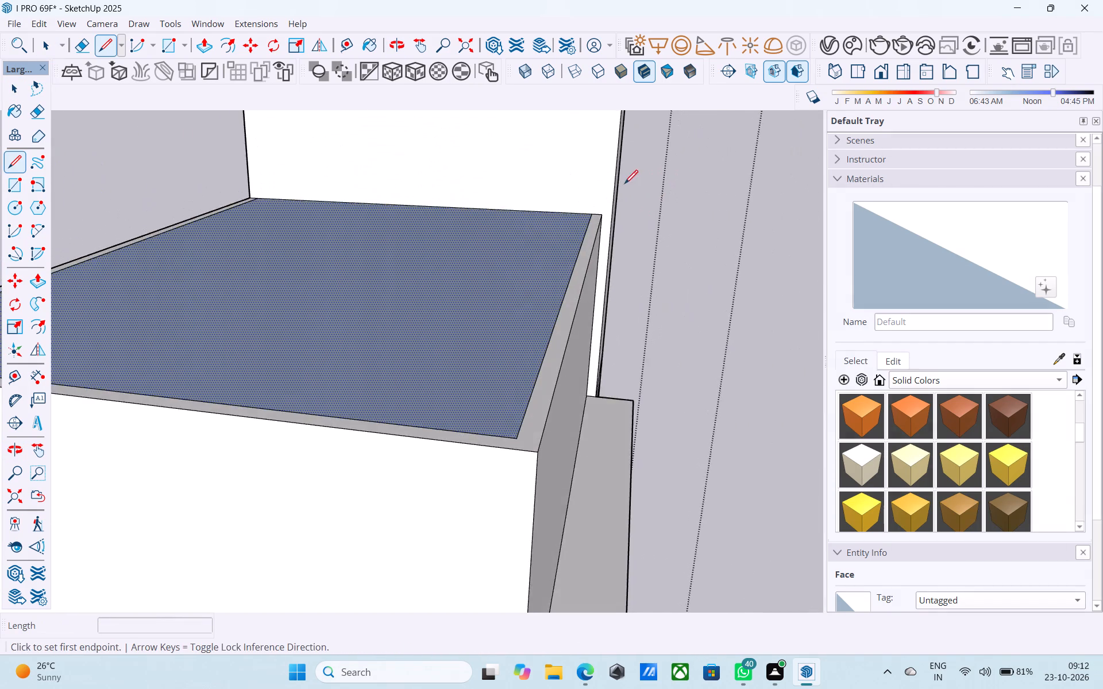
scroll(624, 185, up, 9)
click(572, 220)
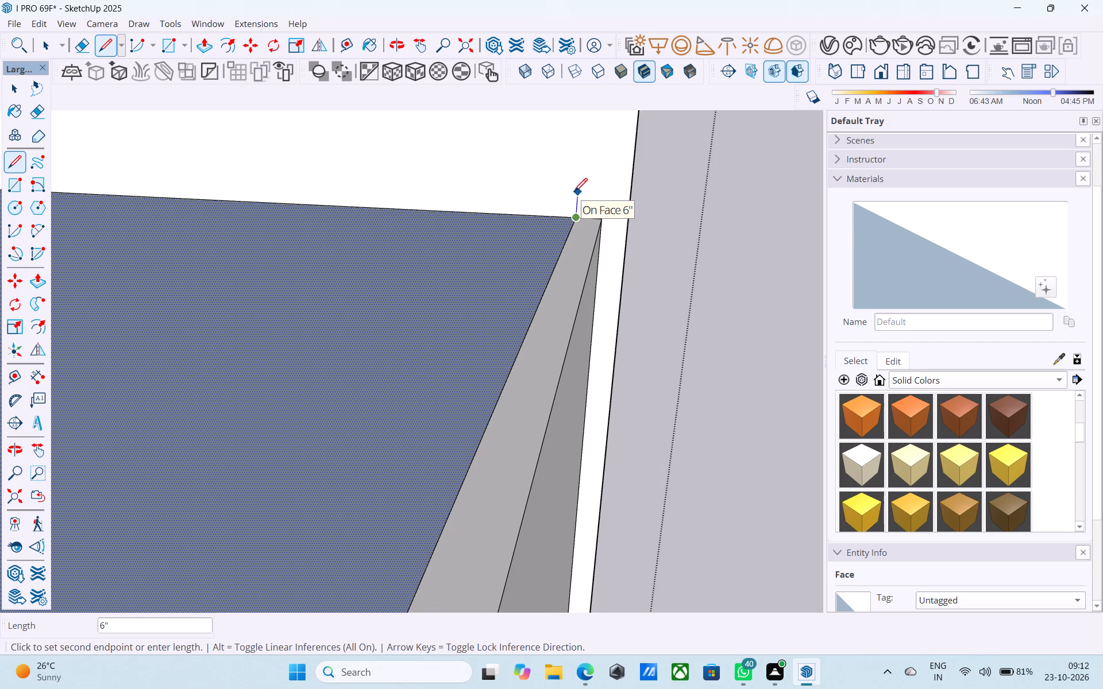
click(574, 193)
Draw an 18' 6" by 26' 6" rectangle between the tops of the two vertical lines, above the cap.
key(r)
click(576, 193)
scroll(579, 194, down, 2)
scroll(579, 194, up, 1)
scroll(579, 194, down, 3)
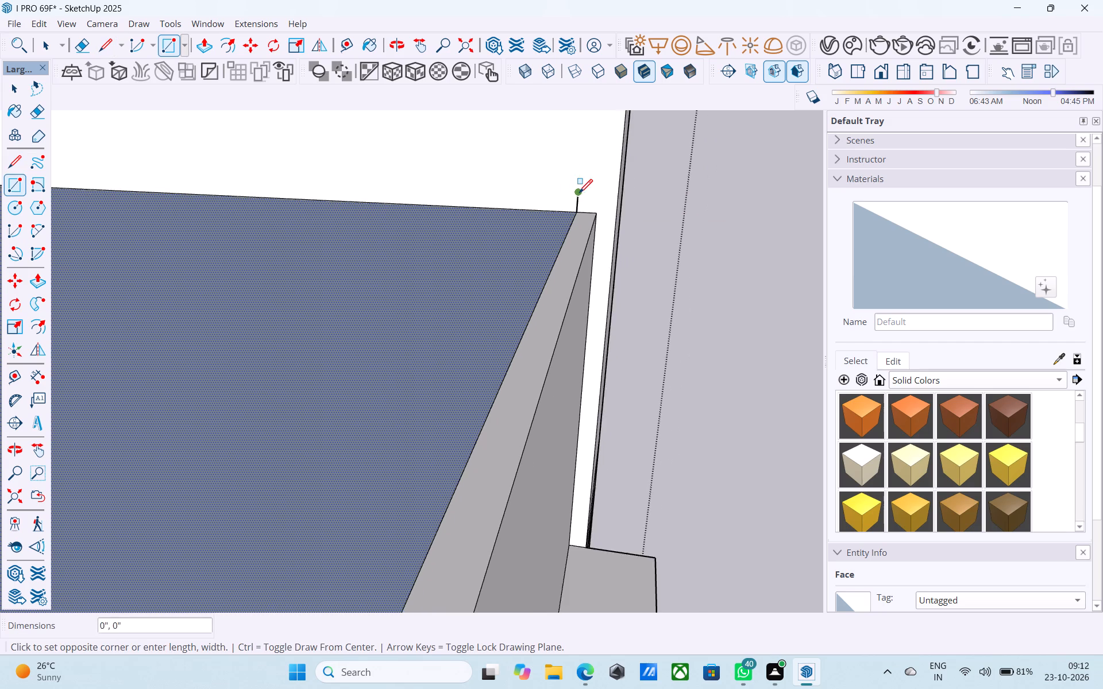
scroll(579, 194, down, 12)
scroll(188, 261, up, 5)
click(186, 260)
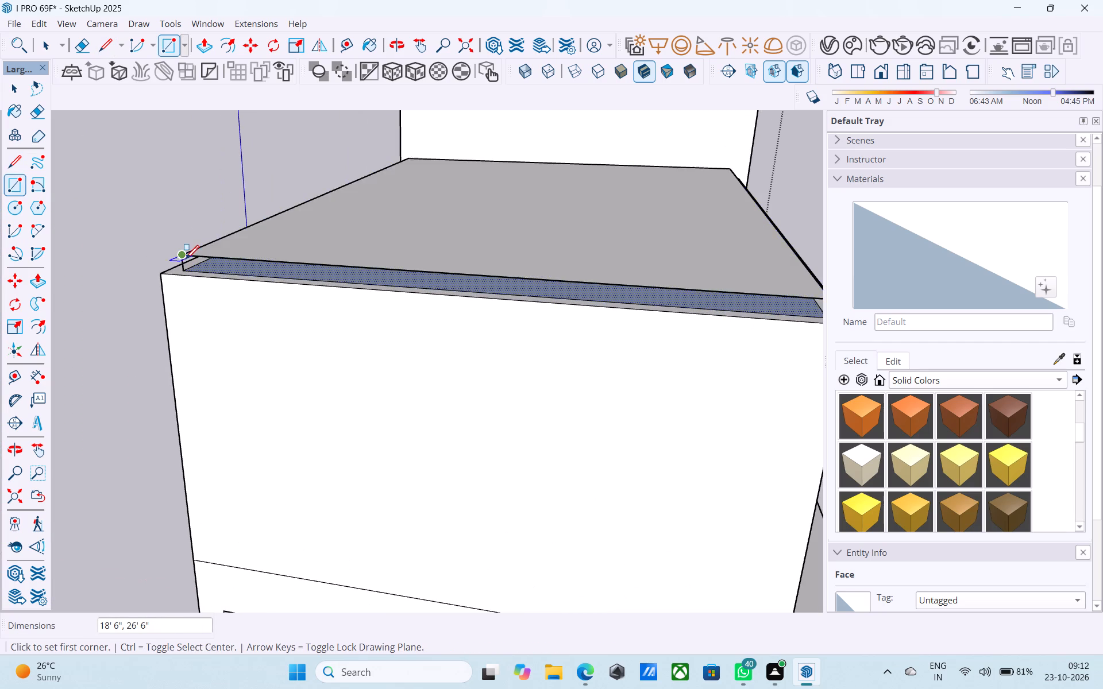
Draw a 6" vertical line joining the cap and the raised rectangle at their free corner to close the side faces.
scroll(159, 239, down, 9)
middle_drag(287, 261, 151, 299)
scroll(238, 314, up, 3)
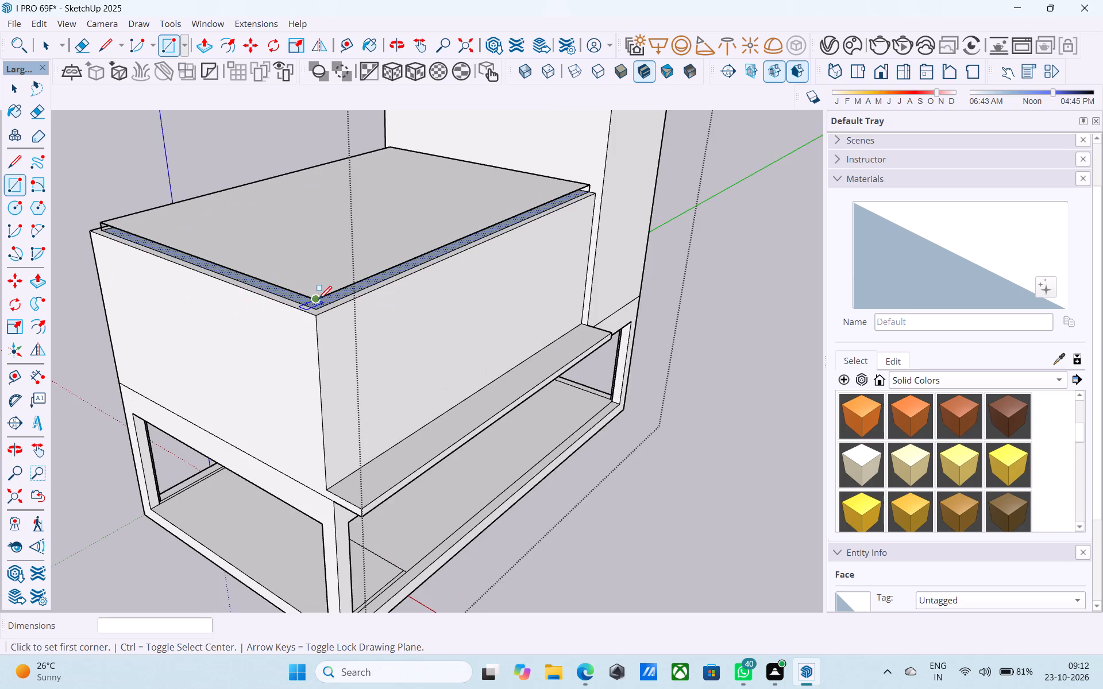
key(l)
scroll(357, 307, up, 11)
click(253, 309)
click(250, 276)
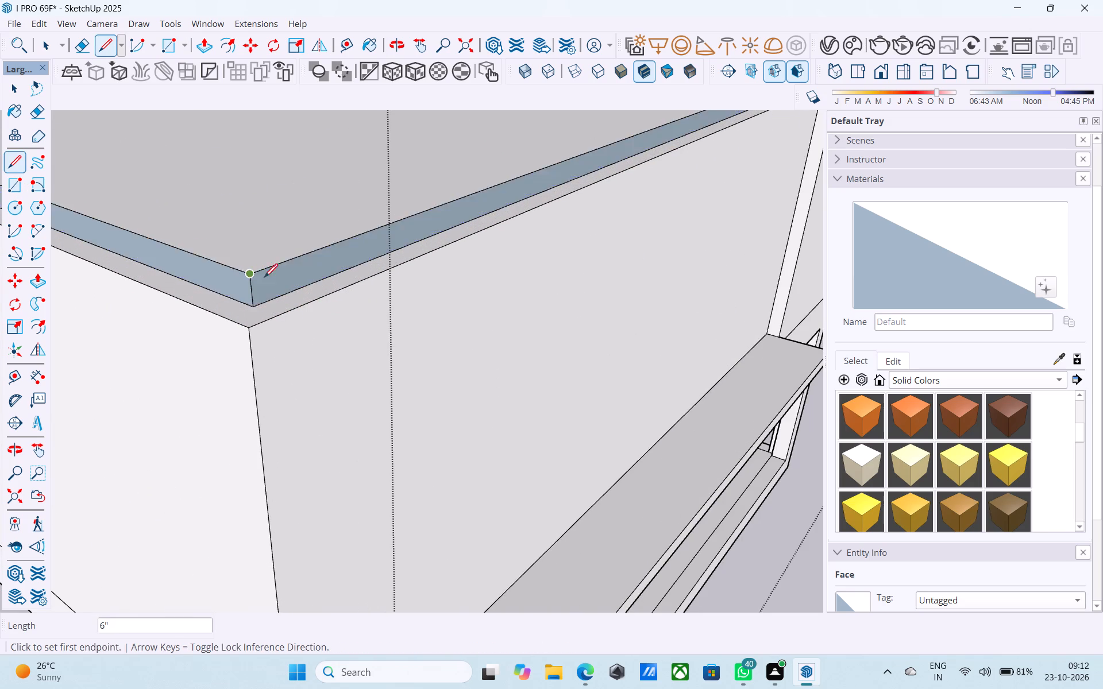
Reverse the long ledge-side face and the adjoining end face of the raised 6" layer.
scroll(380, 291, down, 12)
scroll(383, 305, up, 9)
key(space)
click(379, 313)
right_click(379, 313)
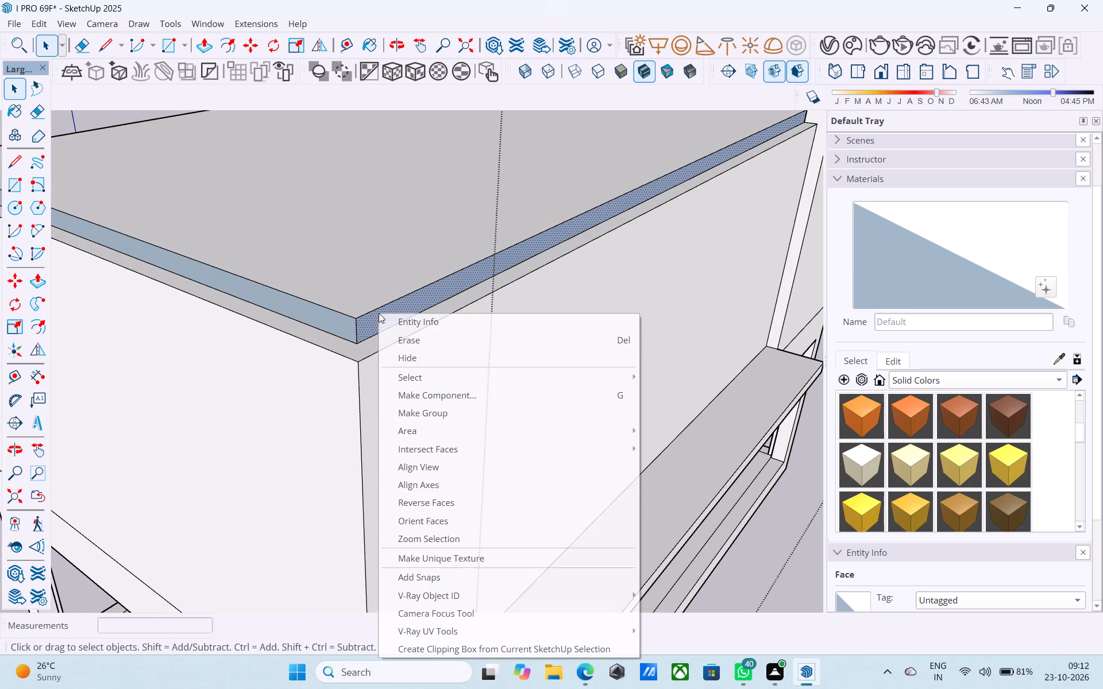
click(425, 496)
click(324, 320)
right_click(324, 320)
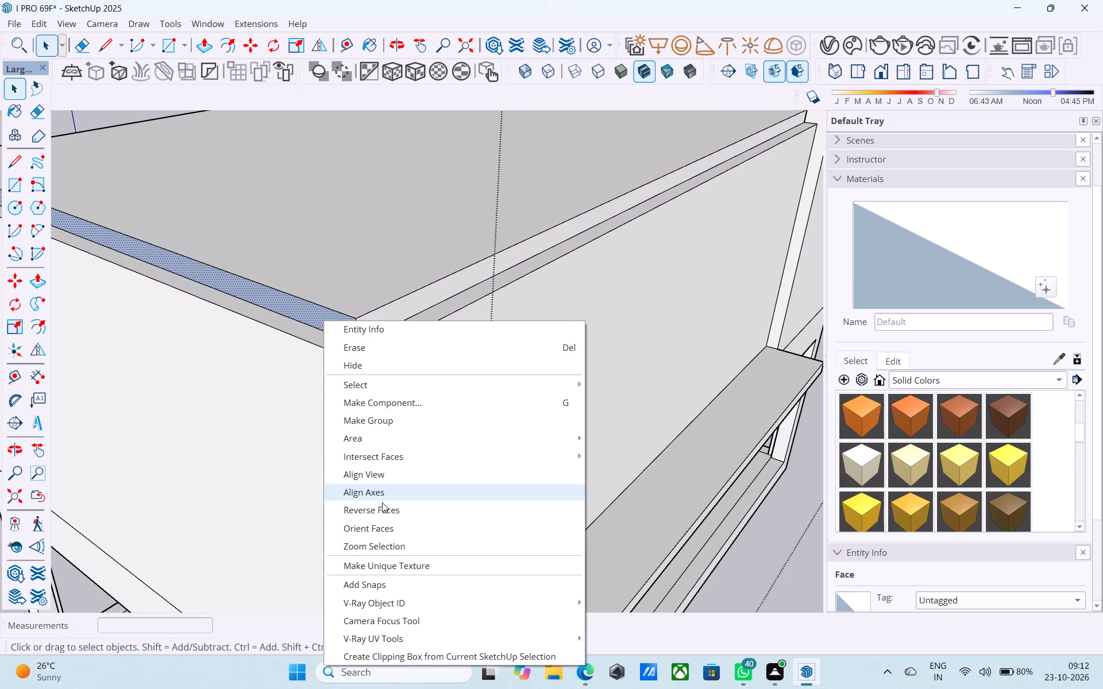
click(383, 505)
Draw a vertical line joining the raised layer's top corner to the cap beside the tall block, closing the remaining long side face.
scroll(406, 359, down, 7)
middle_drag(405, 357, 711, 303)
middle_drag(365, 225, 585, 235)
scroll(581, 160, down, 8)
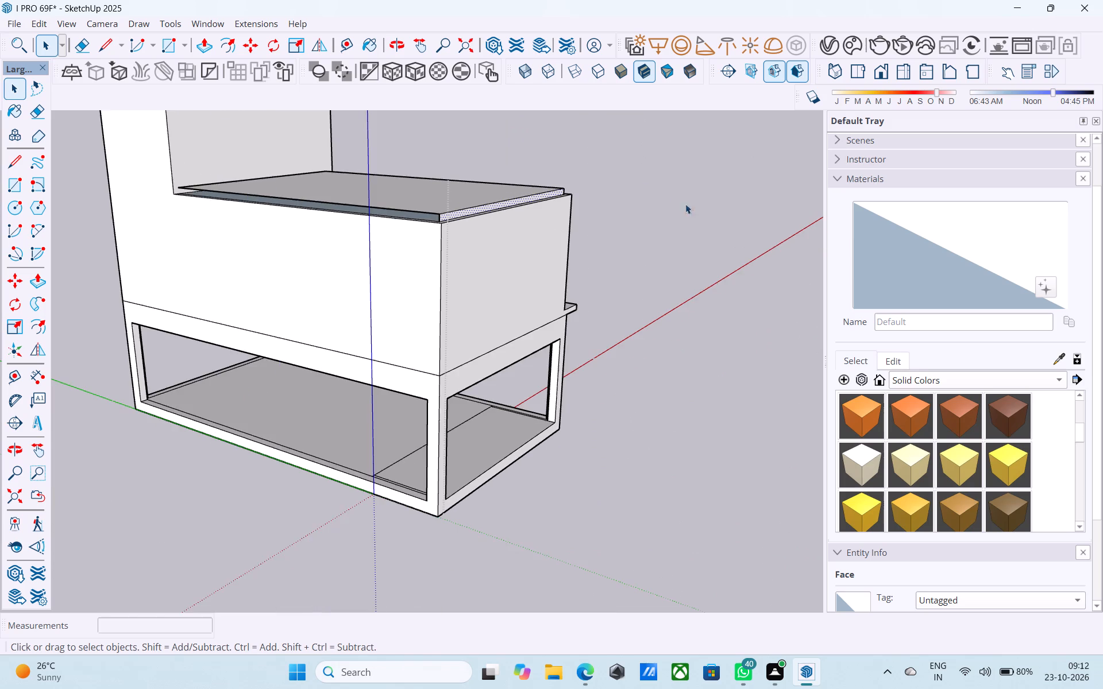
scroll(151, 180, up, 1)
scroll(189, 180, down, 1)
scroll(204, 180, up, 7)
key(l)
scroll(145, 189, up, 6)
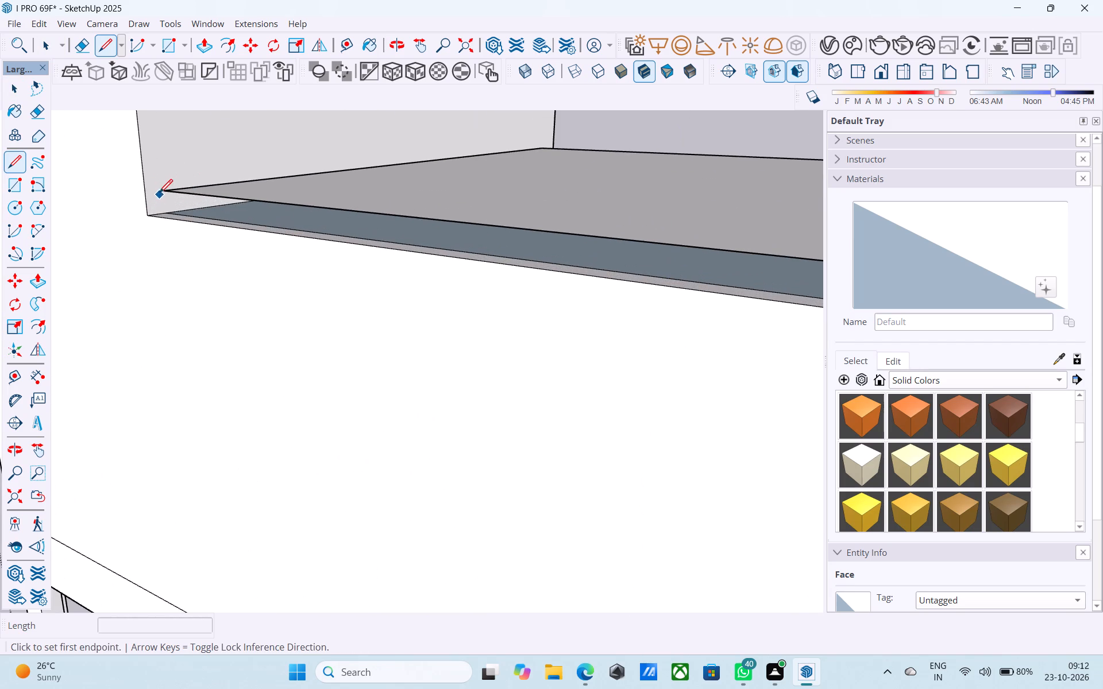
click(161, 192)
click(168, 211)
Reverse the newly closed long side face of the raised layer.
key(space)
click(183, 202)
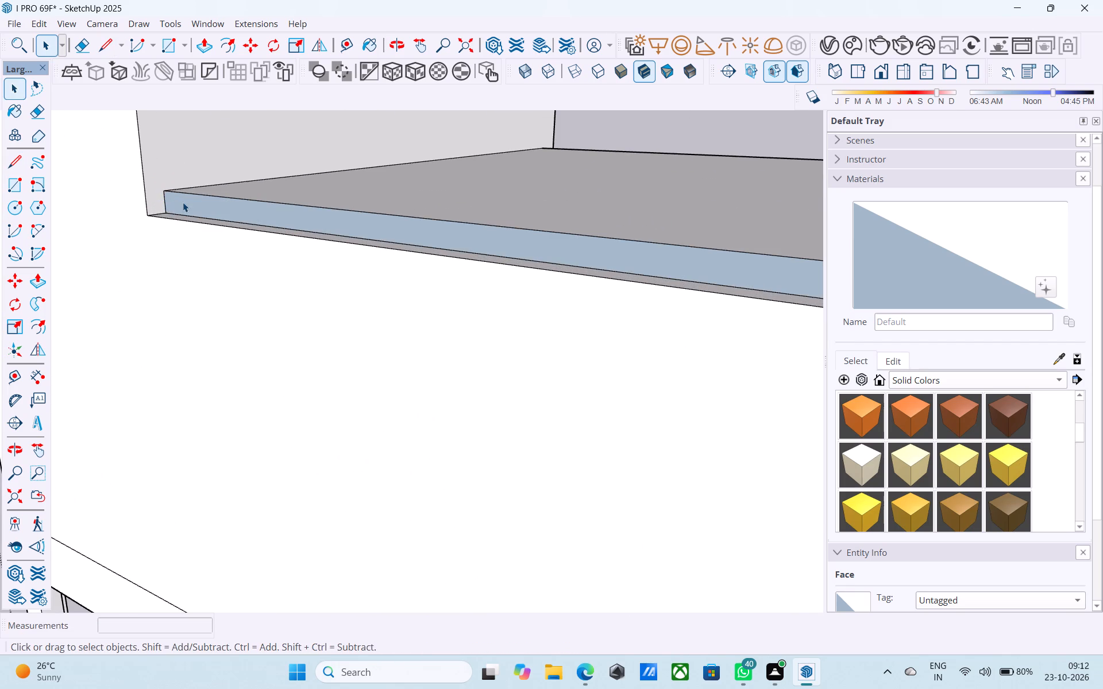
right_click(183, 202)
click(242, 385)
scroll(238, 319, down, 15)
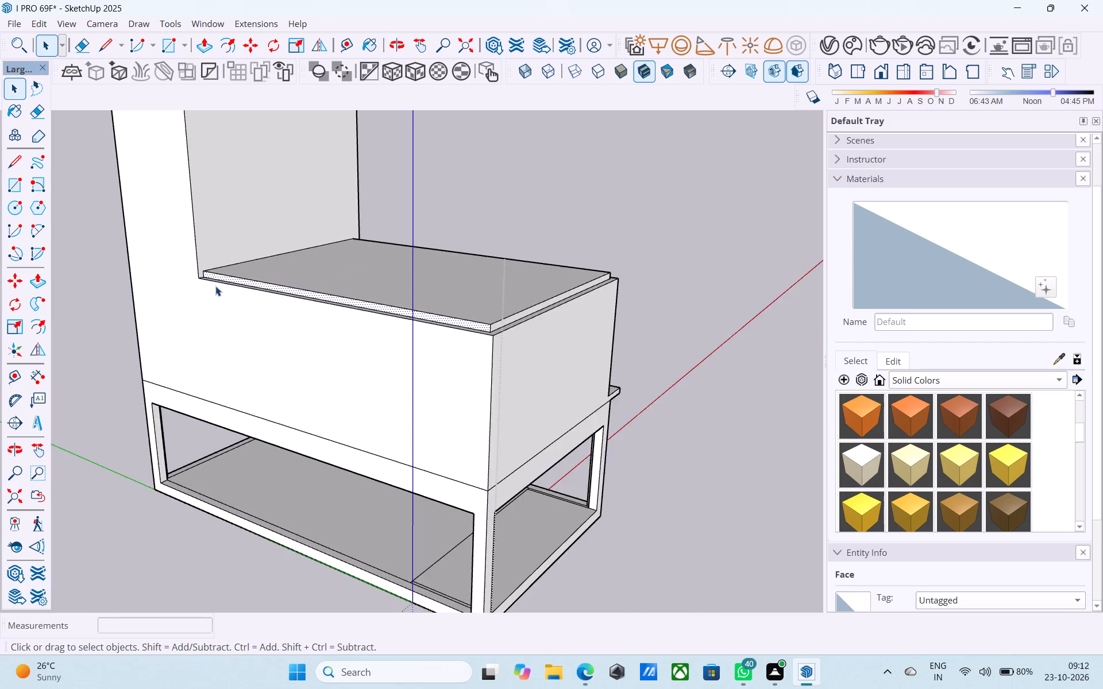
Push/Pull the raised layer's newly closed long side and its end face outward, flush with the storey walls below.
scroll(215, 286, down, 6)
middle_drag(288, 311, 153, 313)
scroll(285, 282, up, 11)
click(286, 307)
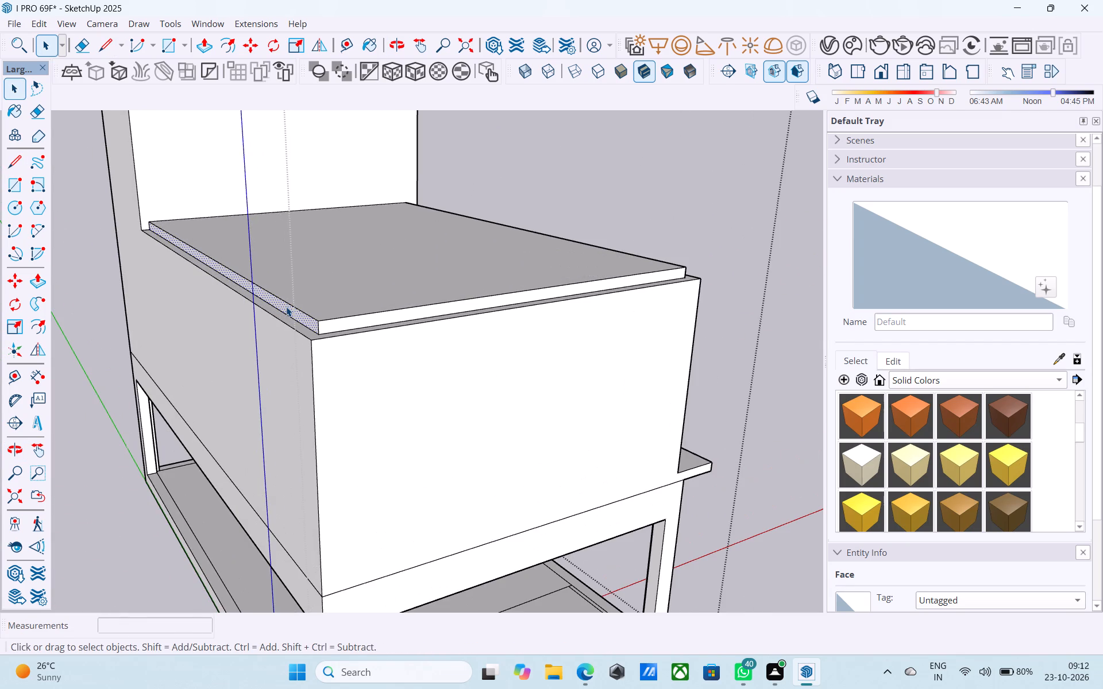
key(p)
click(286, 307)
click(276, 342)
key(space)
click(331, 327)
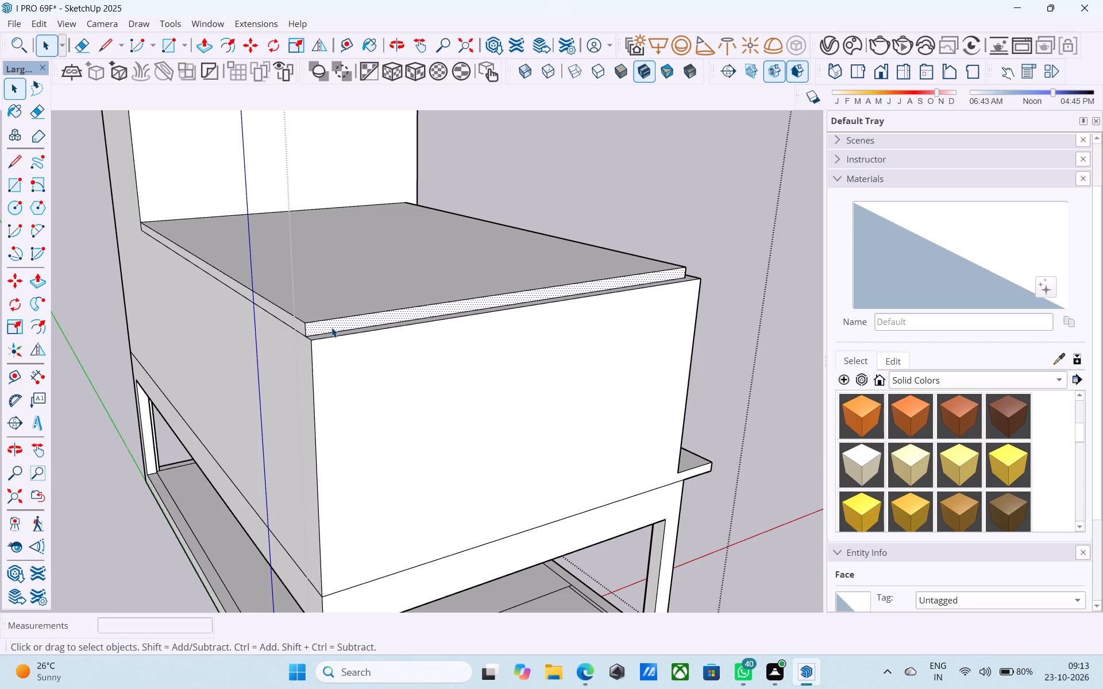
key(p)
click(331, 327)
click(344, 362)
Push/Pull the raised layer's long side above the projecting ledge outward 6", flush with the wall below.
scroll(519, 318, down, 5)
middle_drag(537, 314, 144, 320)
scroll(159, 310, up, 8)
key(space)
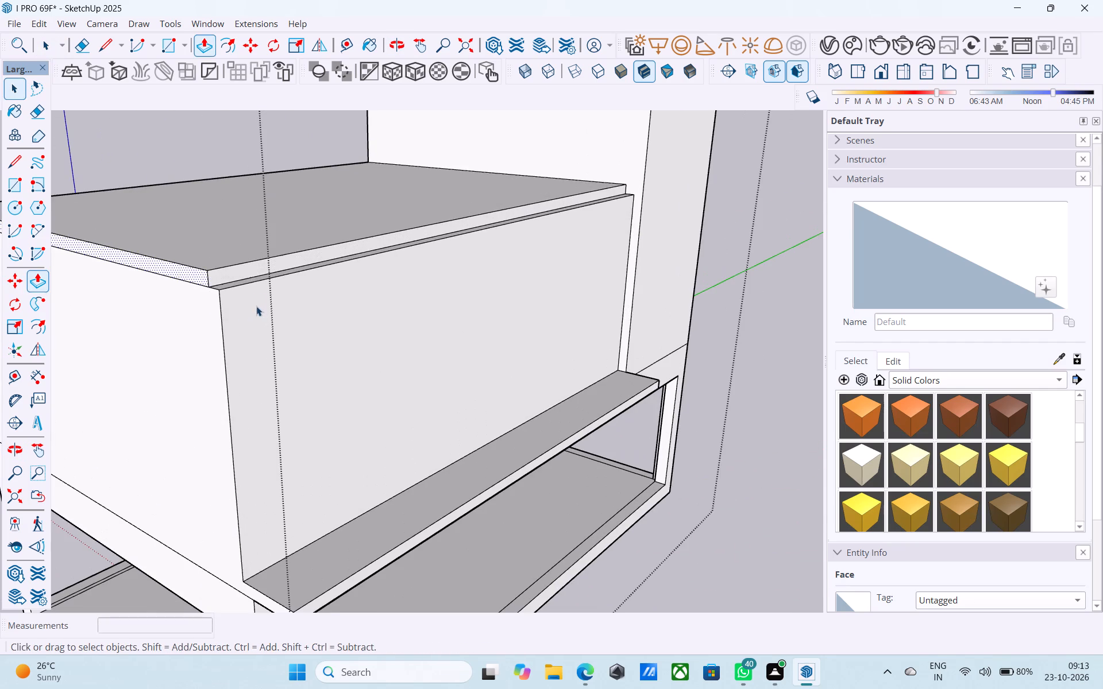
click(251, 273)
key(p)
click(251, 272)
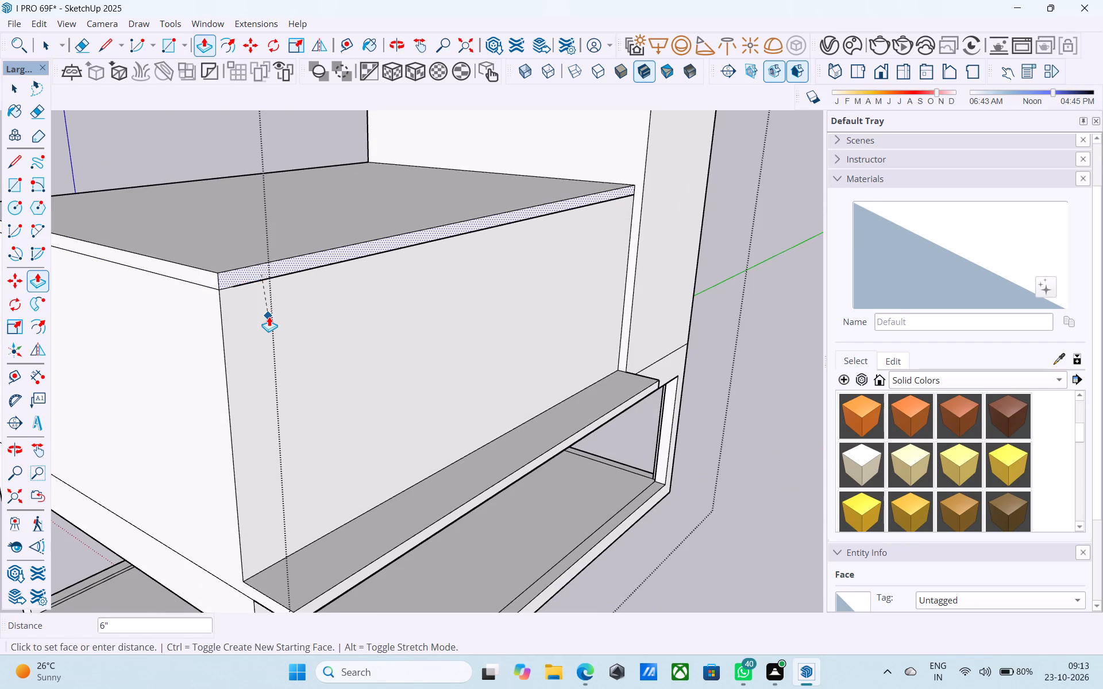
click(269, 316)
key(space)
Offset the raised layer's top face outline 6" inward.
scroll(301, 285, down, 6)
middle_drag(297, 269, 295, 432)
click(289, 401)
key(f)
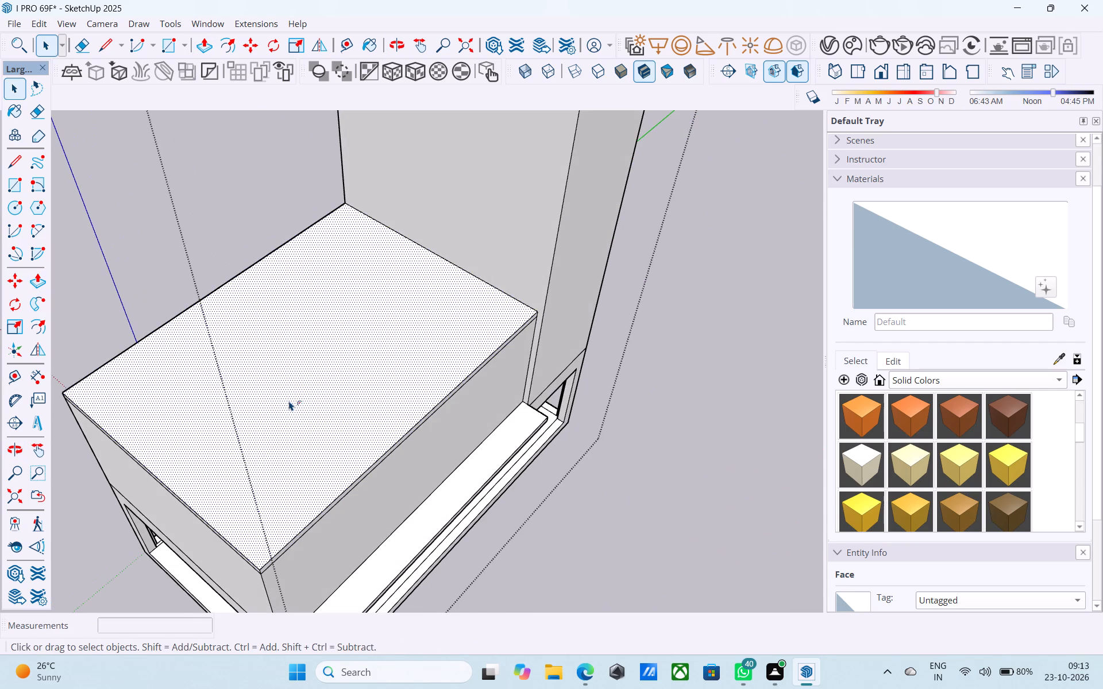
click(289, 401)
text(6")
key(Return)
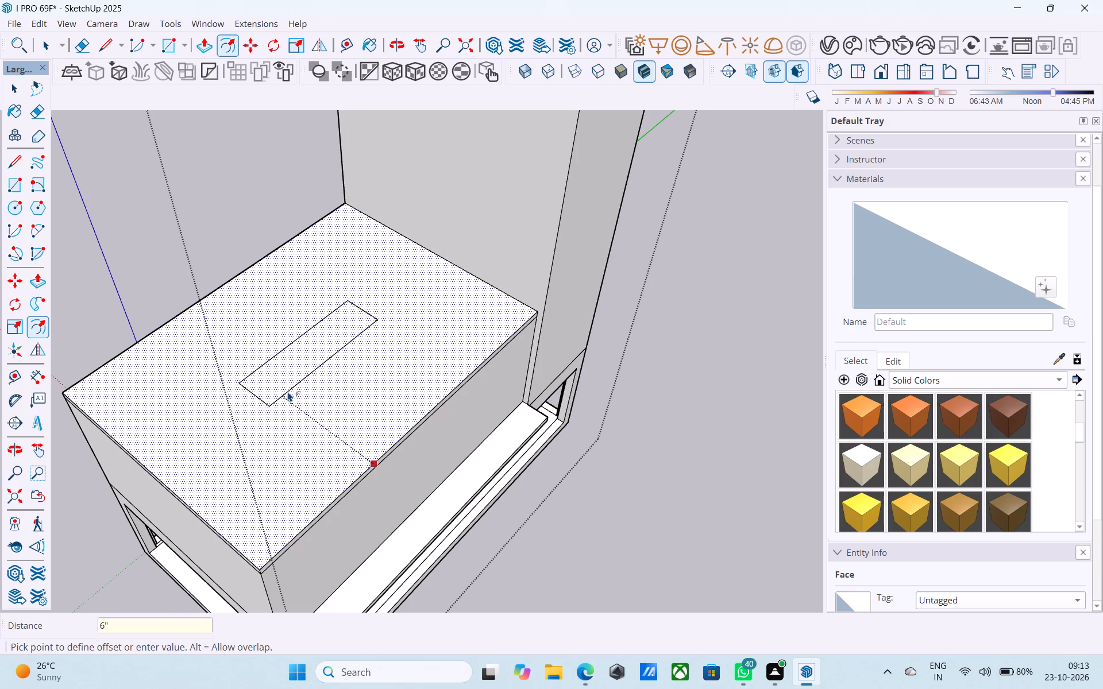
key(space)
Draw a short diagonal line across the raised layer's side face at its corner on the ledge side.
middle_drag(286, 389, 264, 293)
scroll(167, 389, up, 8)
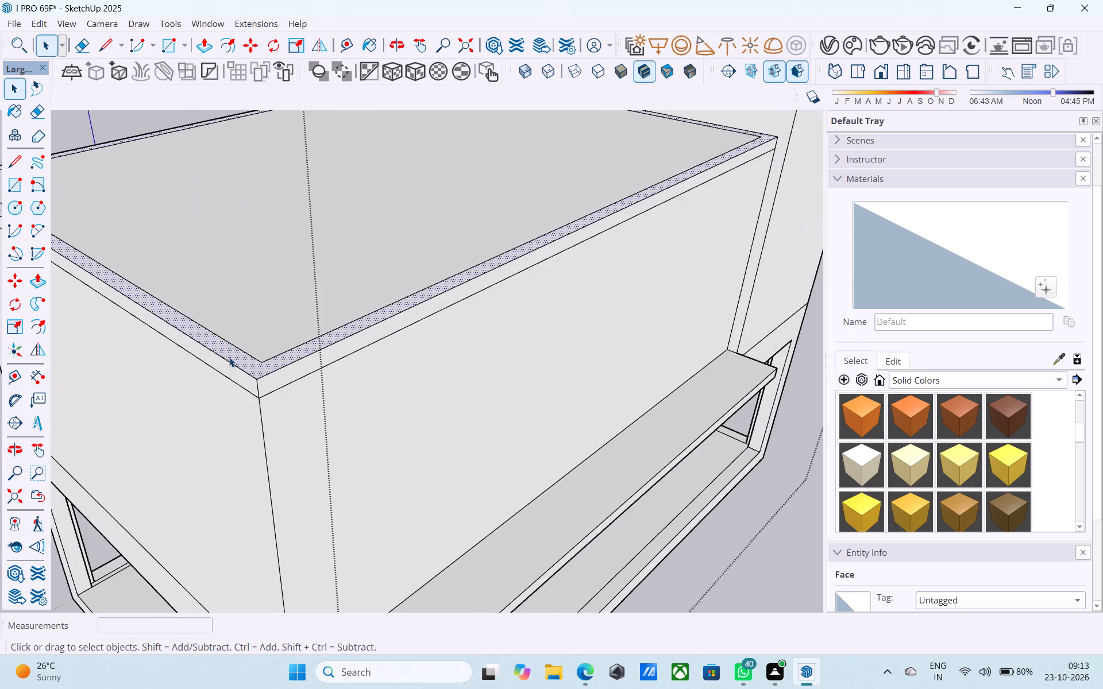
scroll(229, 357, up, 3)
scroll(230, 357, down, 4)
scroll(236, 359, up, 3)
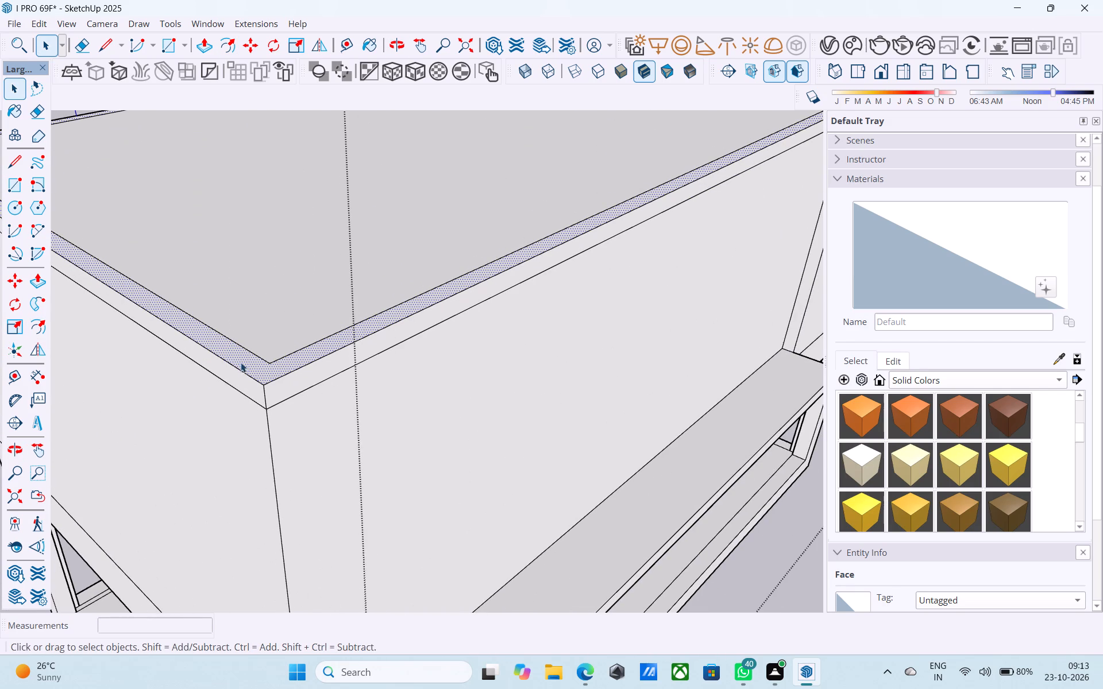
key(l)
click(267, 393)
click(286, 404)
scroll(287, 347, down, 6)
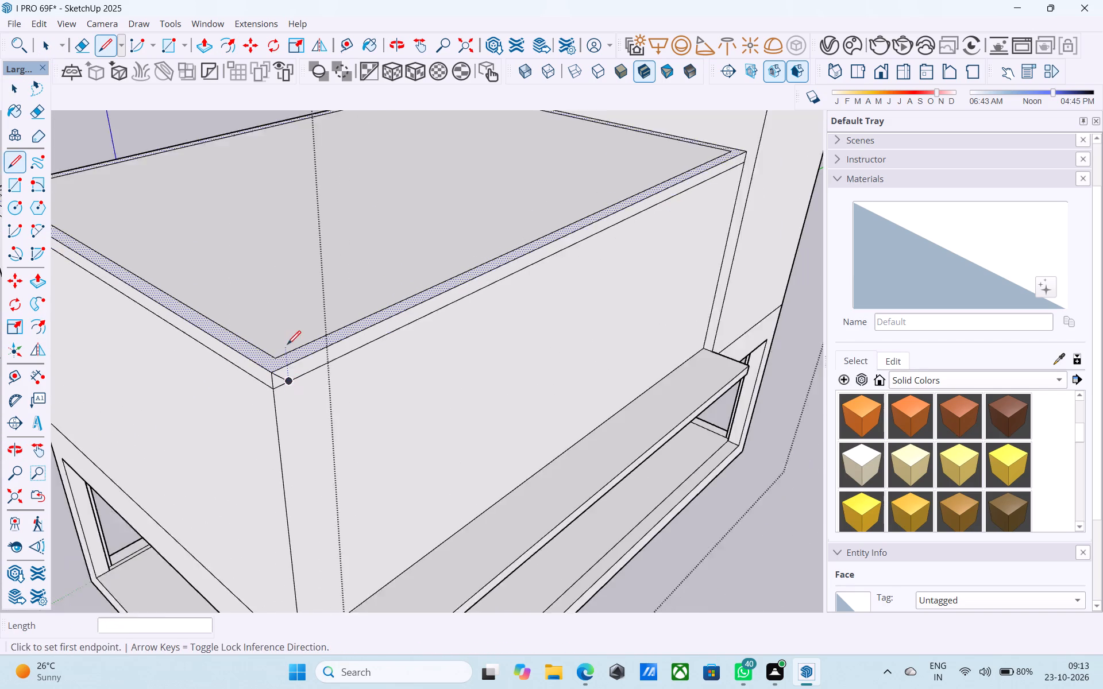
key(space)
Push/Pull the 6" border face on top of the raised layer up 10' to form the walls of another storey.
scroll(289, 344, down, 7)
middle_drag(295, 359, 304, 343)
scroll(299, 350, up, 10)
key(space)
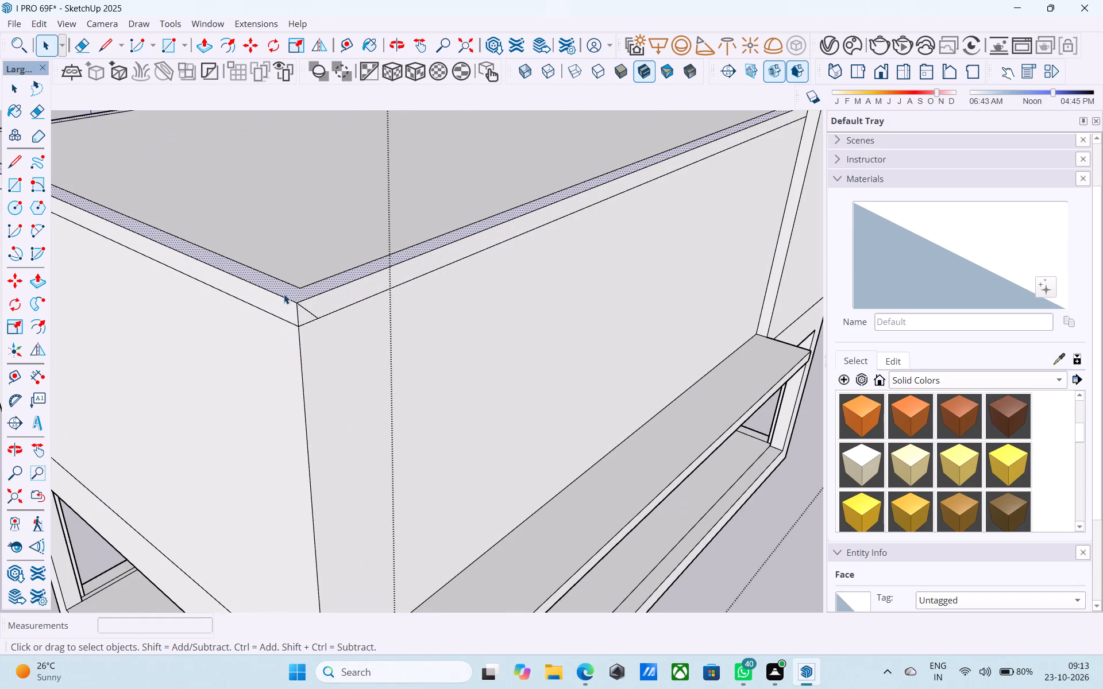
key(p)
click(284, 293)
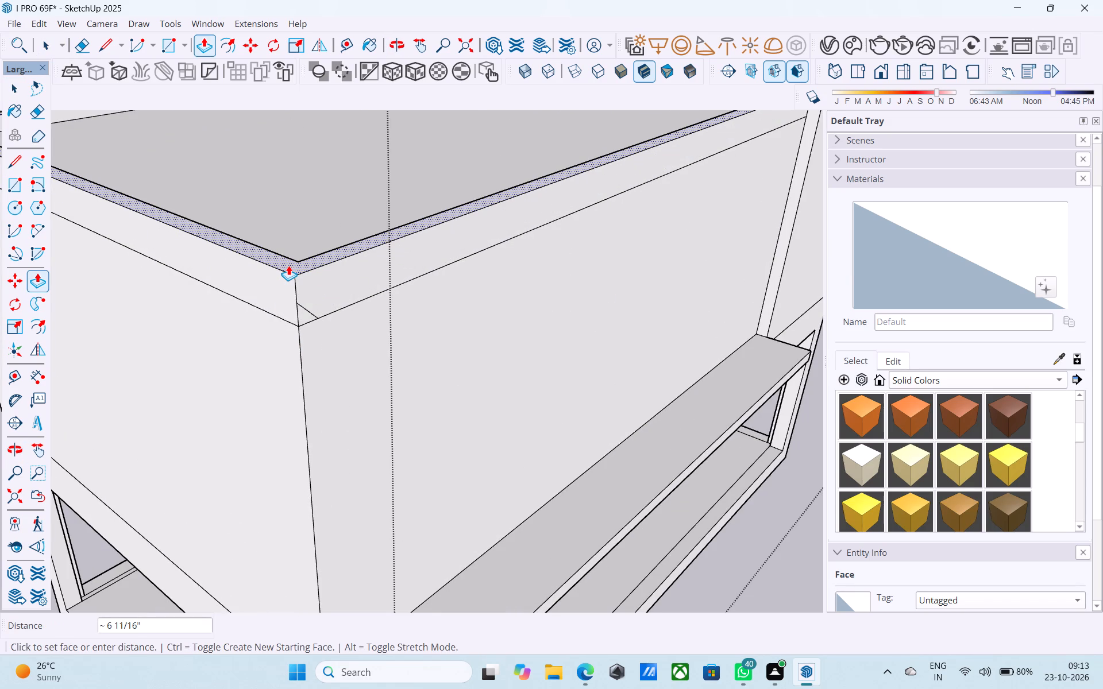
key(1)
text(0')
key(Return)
Examine the second storey's walls, open interior and junction with the tall block from several sides and from above.
scroll(292, 242, down, 18)
middle_drag(361, 454, 308, 441)
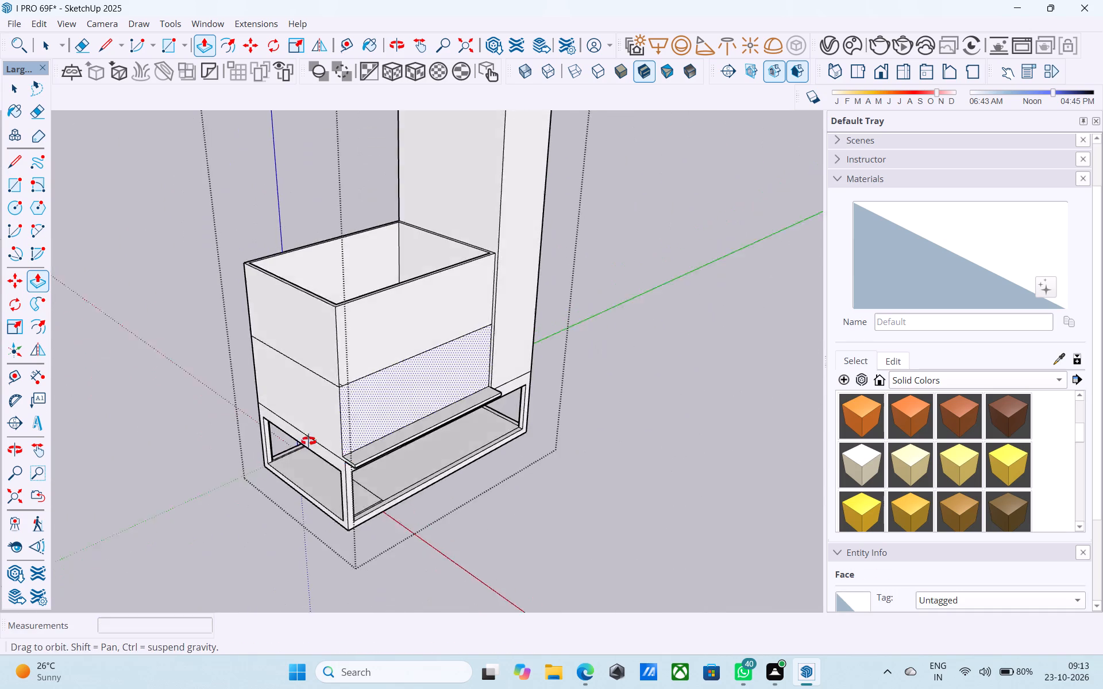
middle_drag(308, 441, 303, 440)
scroll(328, 268, up, 7)
scroll(329, 261, down, 7)
scroll(319, 295, up, 7)
scroll(319, 295, down, 5)
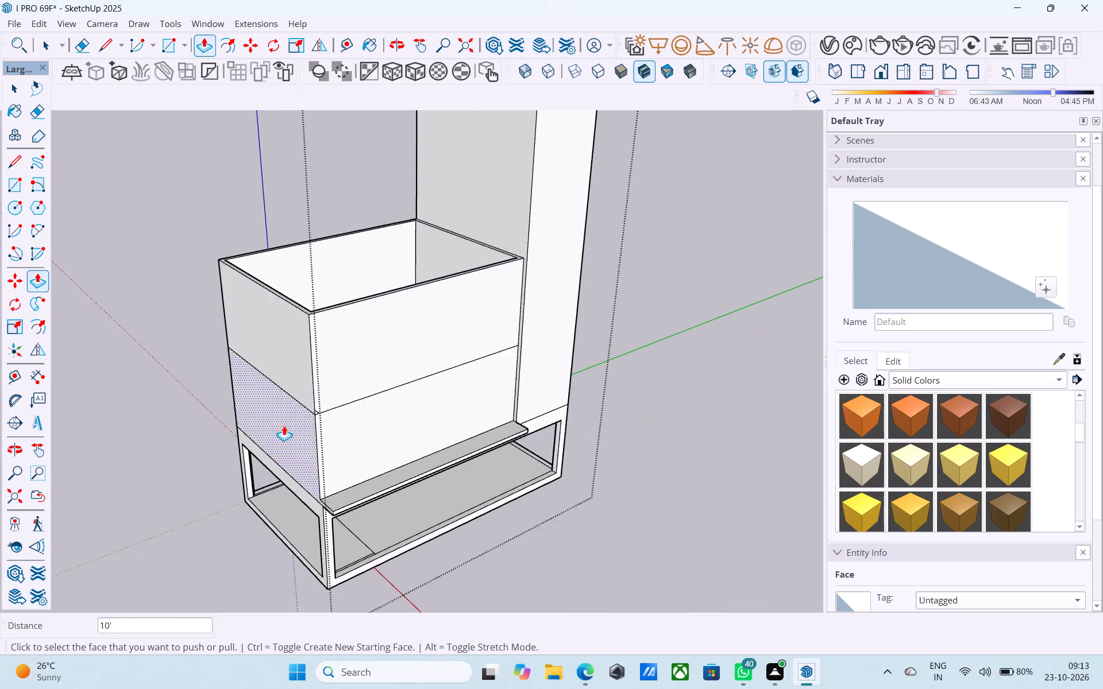
scroll(284, 425, down, 2)
scroll(271, 474, down, 4)
middle_drag(287, 460, 285, 437)
scroll(310, 307, up, 6)
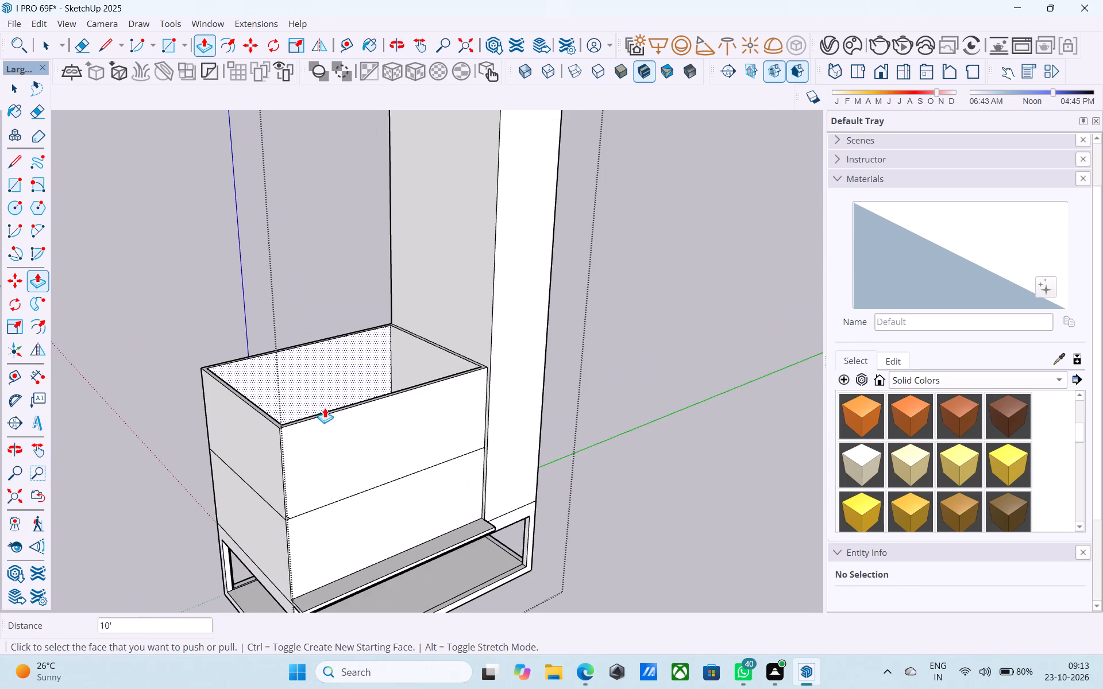
scroll(325, 411, down, 6)
middle_drag(311, 411, 302, 478)
scroll(302, 478, up, 6)
scroll(275, 402, down, 1)
middle_drag(277, 416, 308, 522)
scroll(288, 532, down, 5)
middle_drag(272, 465, 283, 369)
scroll(335, 452, up, 5)
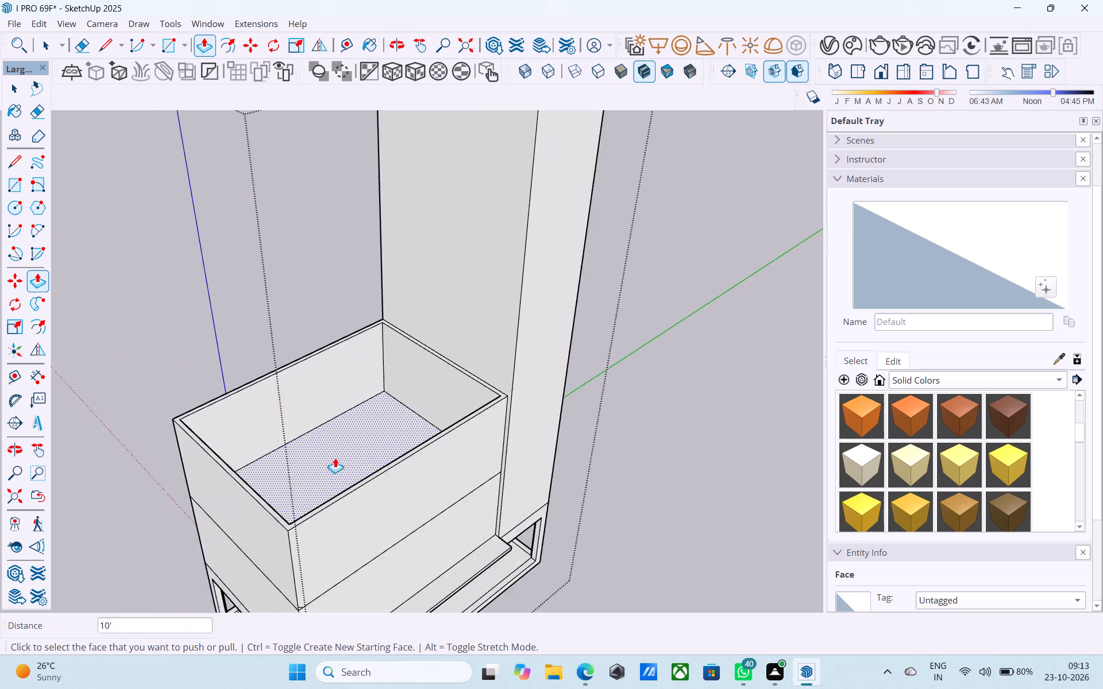
scroll(335, 458, up, 7)
middle_drag(287, 519, 276, 500)
scroll(276, 500, down, 9)
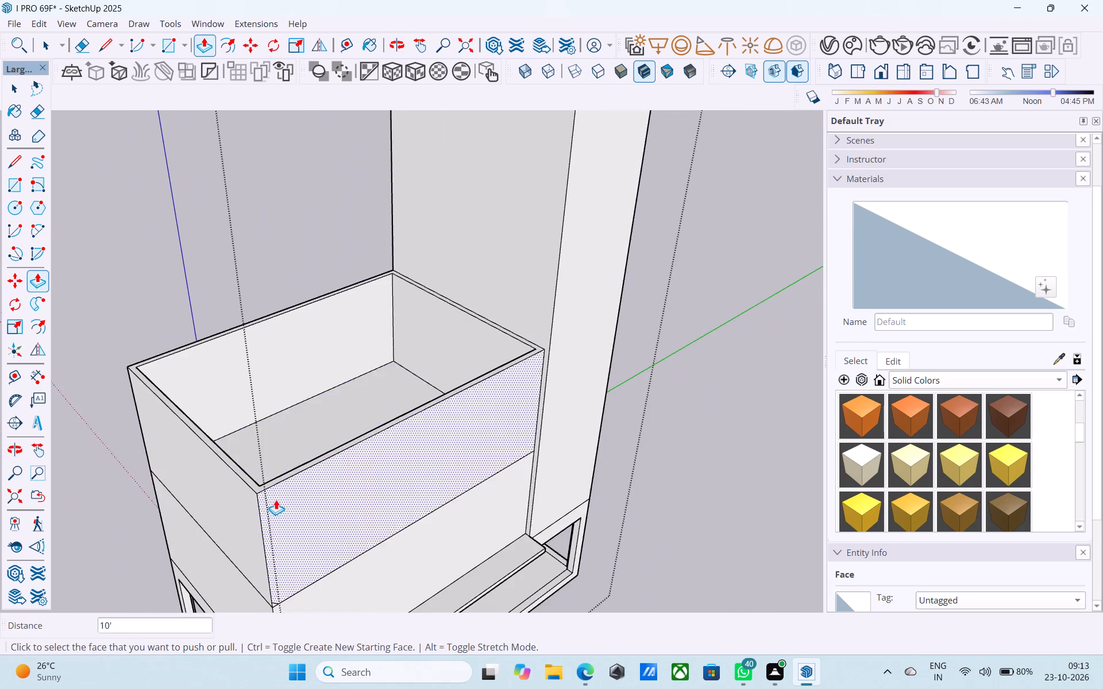
scroll(276, 500, down, 3)
middle_drag(274, 510, 62, 294)
middle_drag(331, 393, 391, 401)
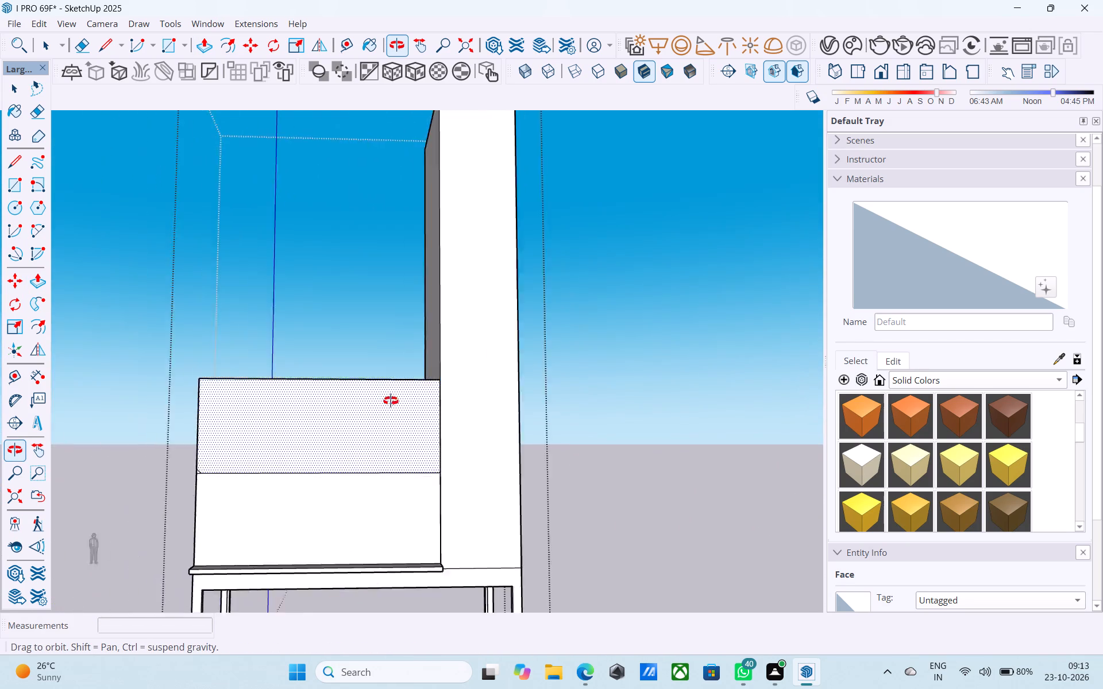
middle_drag(391, 401, 529, 400)
scroll(388, 419, down, 3)
middle_drag(357, 415, 335, 403)
middle_drag(333, 432, 325, 510)
scroll(473, 490, up, 4)
middle_drag(491, 435, 454, 495)
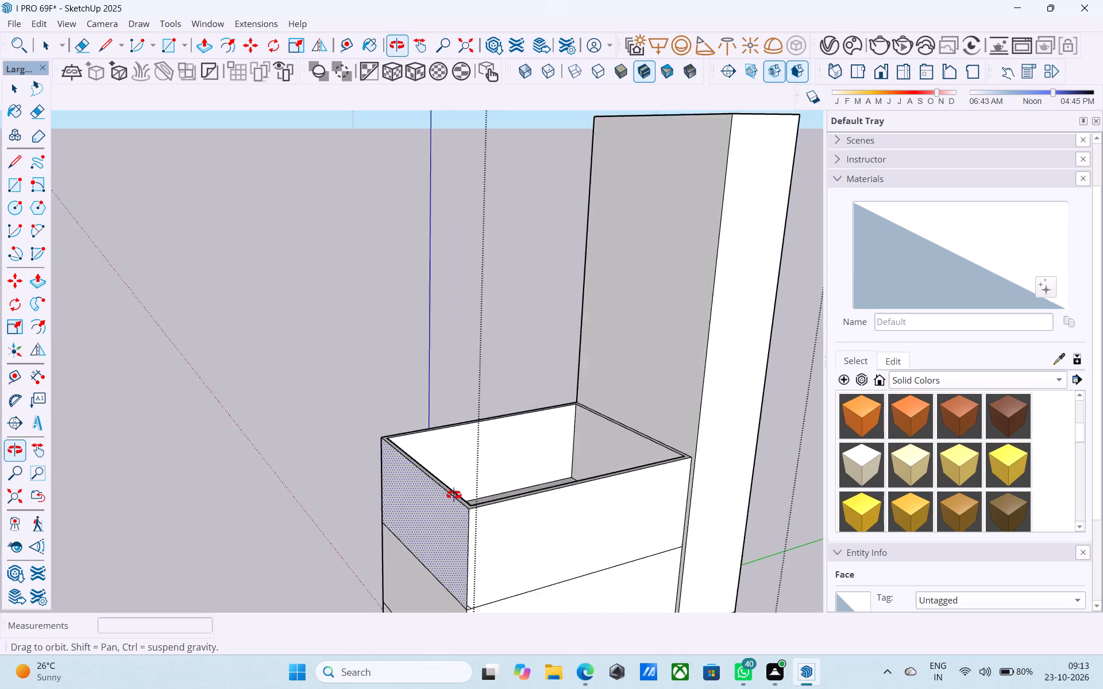
middle_drag(454, 495, 362, 504)
scroll(382, 501, up, 5)
scroll(340, 510, down, 5)
middle_drag(335, 438, 345, 466)
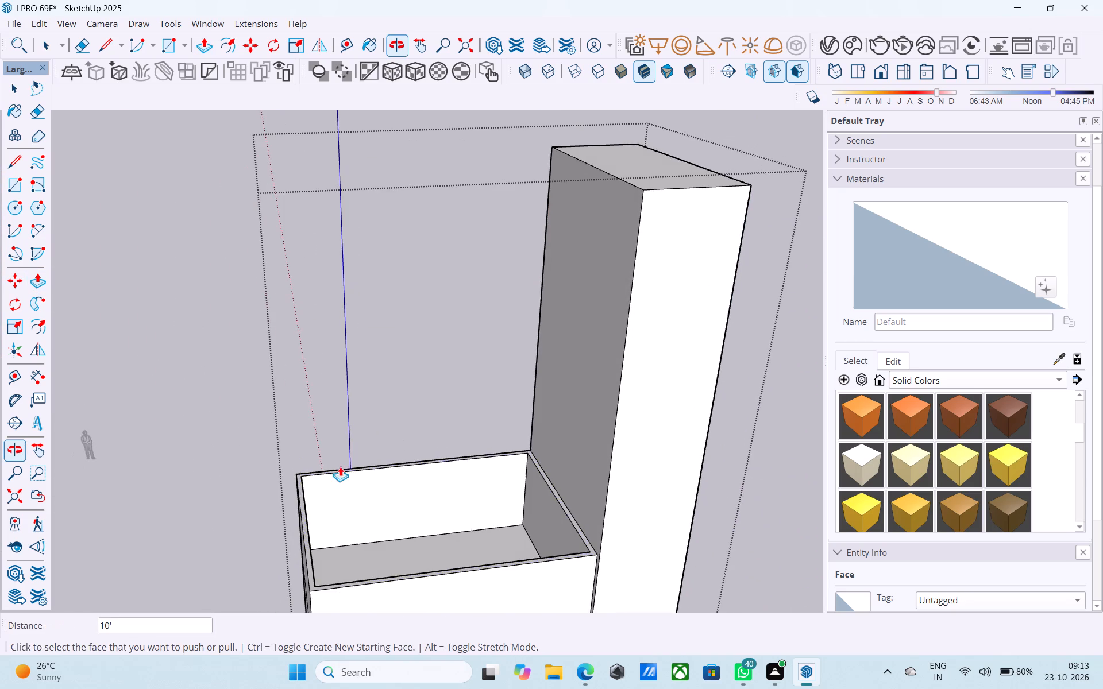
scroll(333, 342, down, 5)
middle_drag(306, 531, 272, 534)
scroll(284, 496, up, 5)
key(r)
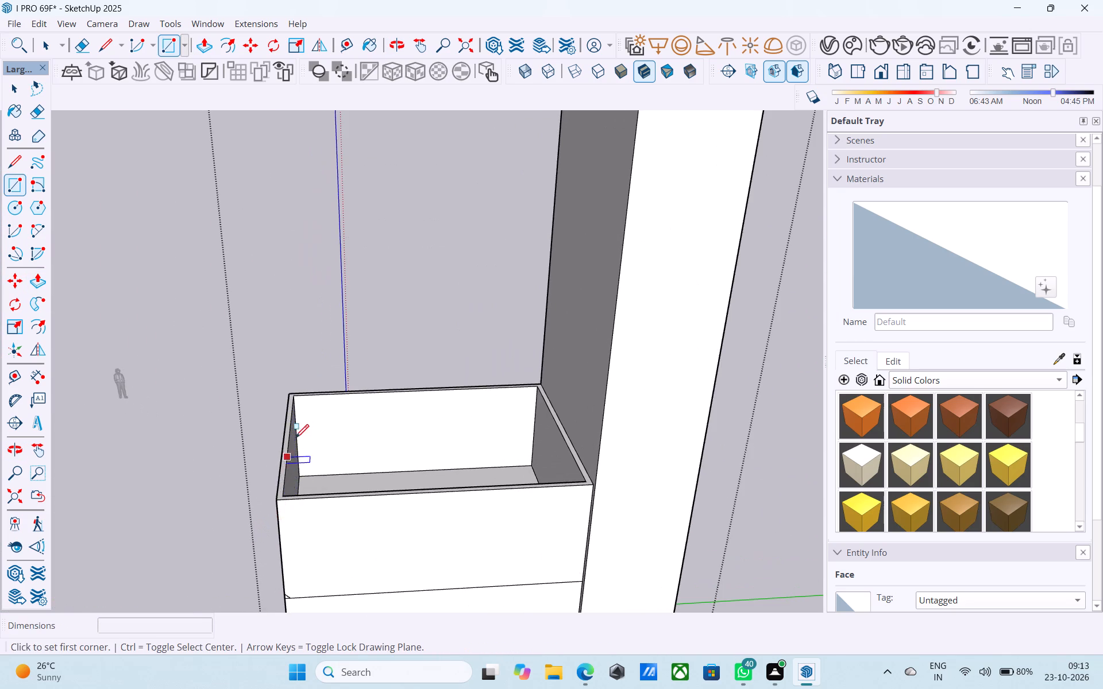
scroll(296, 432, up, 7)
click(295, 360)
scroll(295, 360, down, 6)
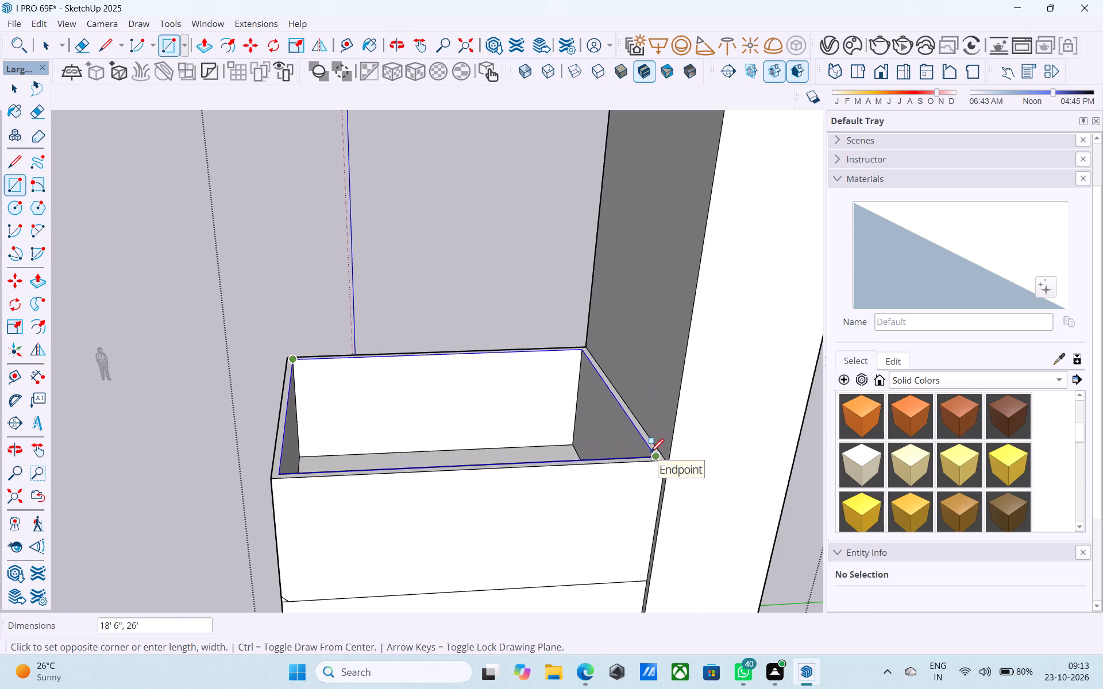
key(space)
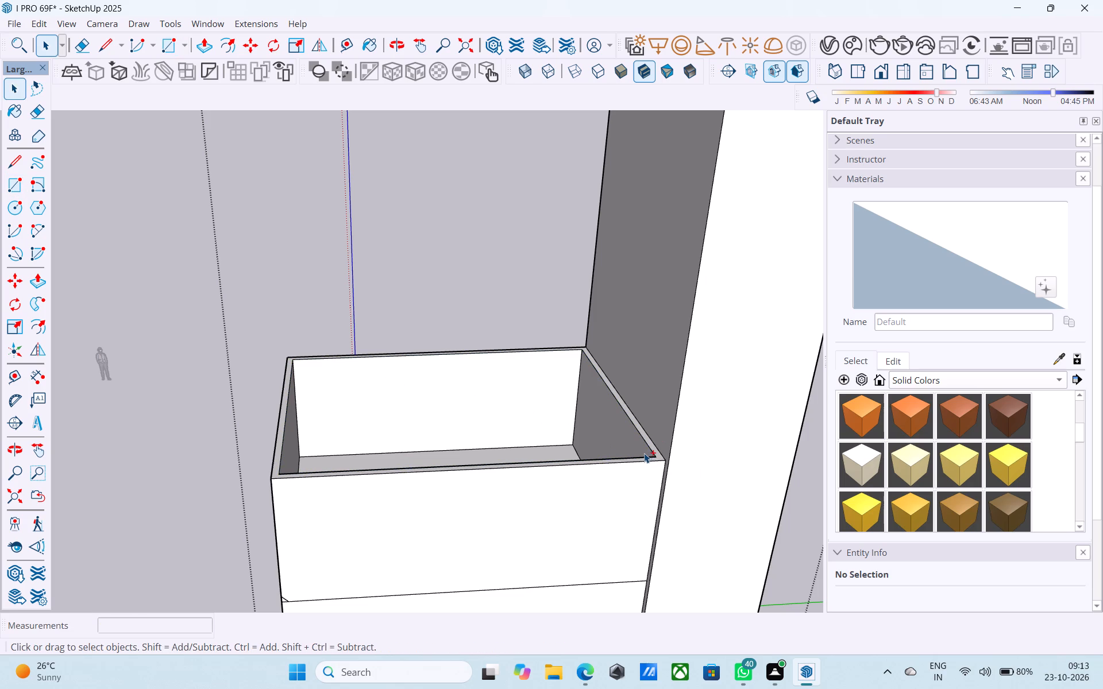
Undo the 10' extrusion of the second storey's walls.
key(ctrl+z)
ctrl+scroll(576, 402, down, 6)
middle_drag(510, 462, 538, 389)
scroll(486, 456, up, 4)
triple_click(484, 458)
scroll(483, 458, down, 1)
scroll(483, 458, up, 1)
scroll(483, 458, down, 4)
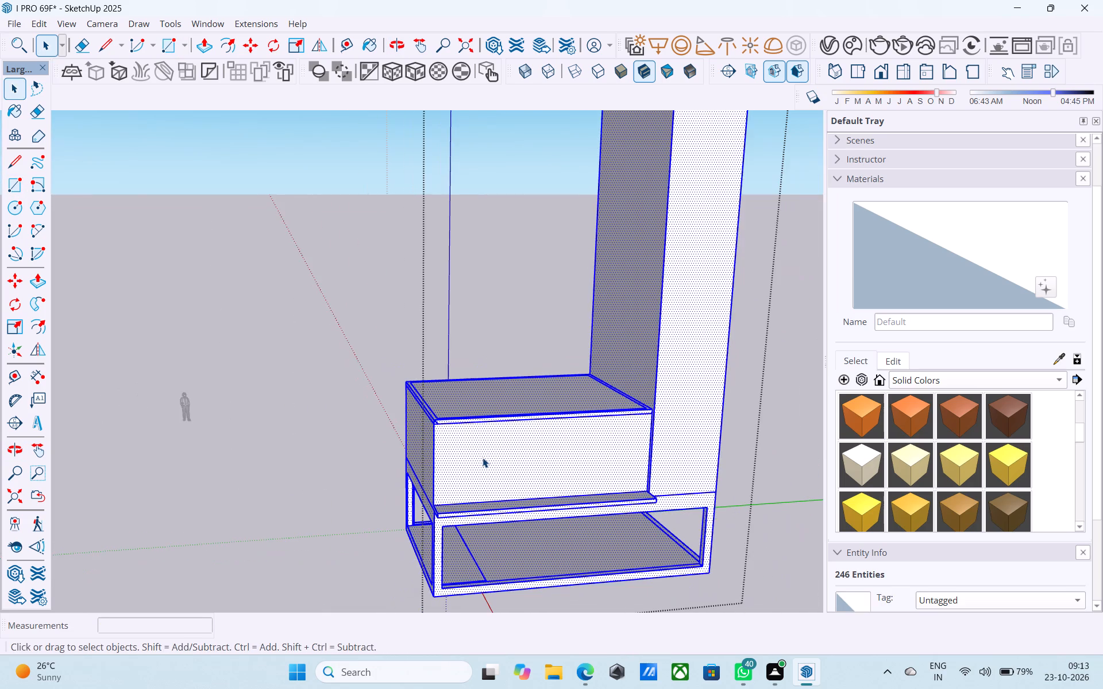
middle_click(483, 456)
Undo the raised 6" layer above the storey's cap, including its side faces and vertical lines.
key(ctrl+z)
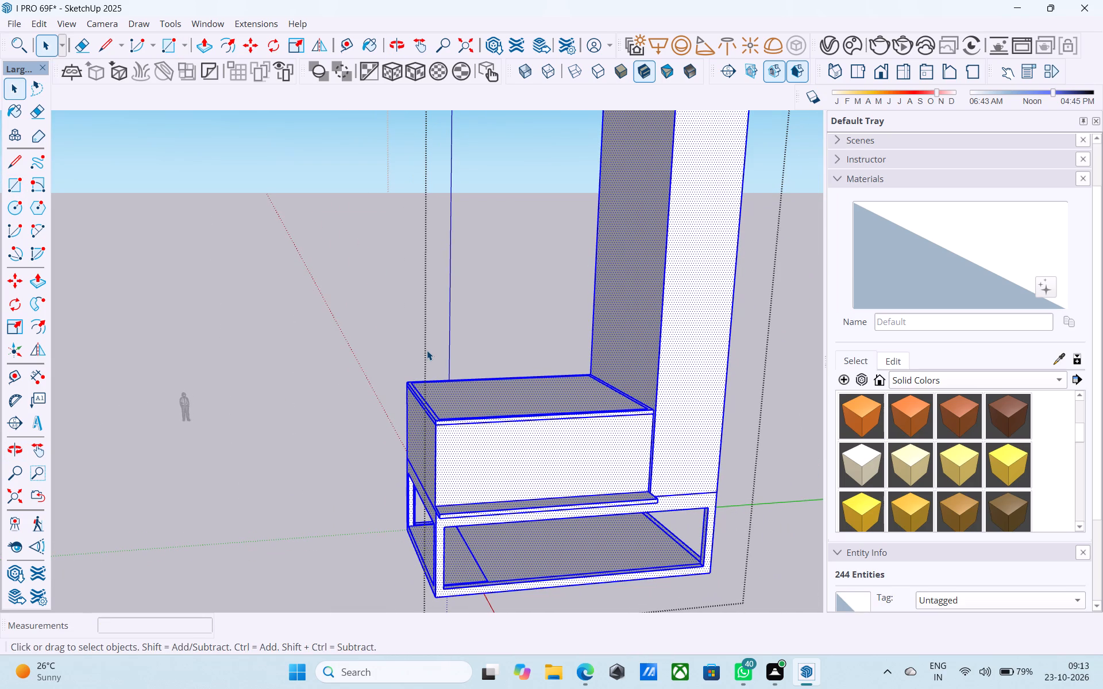
click(427, 350)
key(ctrl+z)
key(ctrl+z)
key(ctrl+z)
key(ctrl+z)
key(ctrl+z)
key(ctrl+z)
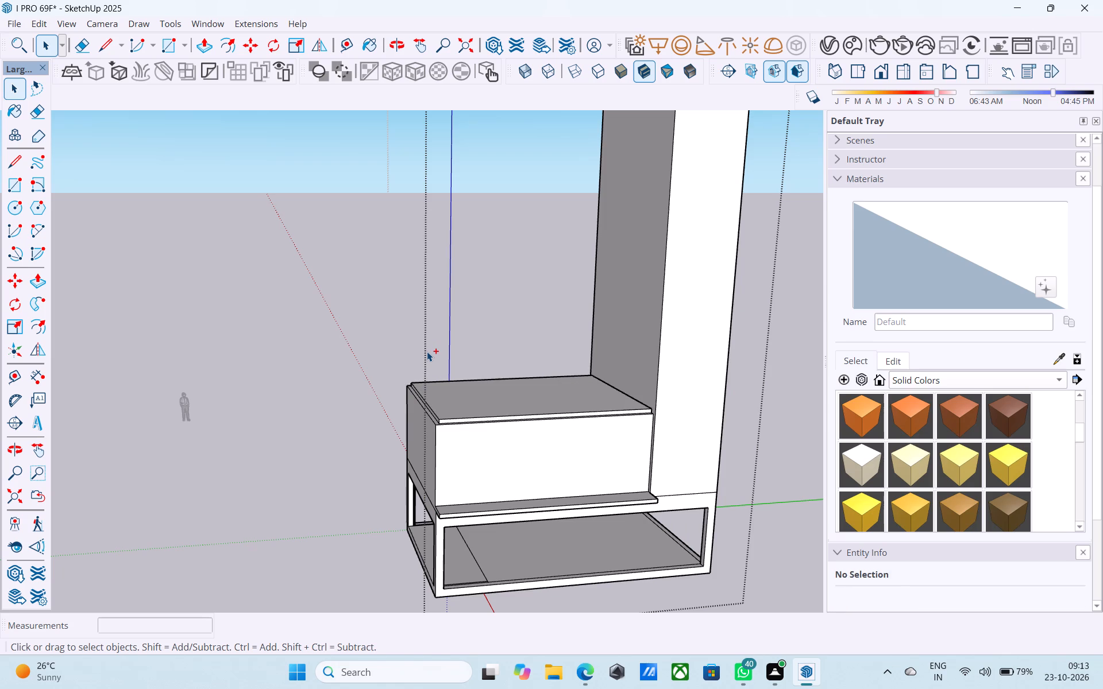
key(ctrl+z)
key(ctrl+z)
key(ctrl+z)
key(ctrl+z)
key(ctrl+z)
key(ctrl+z)
key(ctrl+z)
ctrl+scroll(427, 351, down, 3)
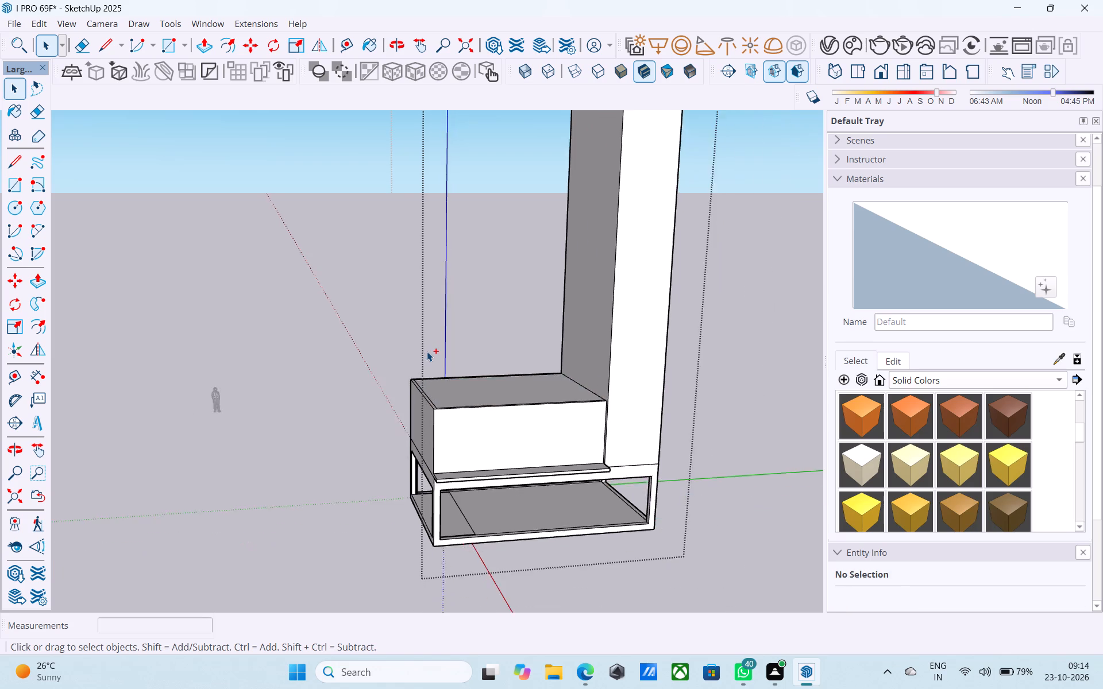
Undo the 10' walled storey, going back to the flat slab with its inset border outline.
ctrl+scroll(427, 351, down, 1)
ctrl+middle_drag(426, 364, 438, 490)
ctrl+scroll(447, 496, up, 7)
key(ctrl+z)
key(ctrl+z)
key(ctrl+z)
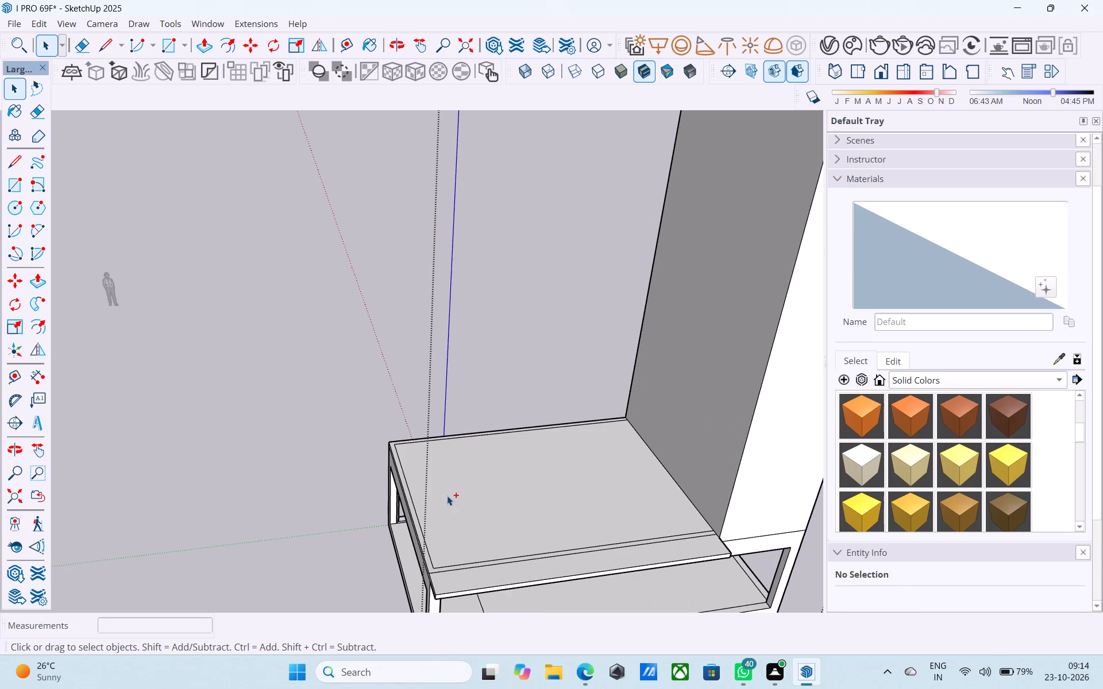
key(ctrl+z)
key(ctrl+y)
Make a group from the slab's inset border face.
scroll(452, 487, up, 12)
click(371, 516)
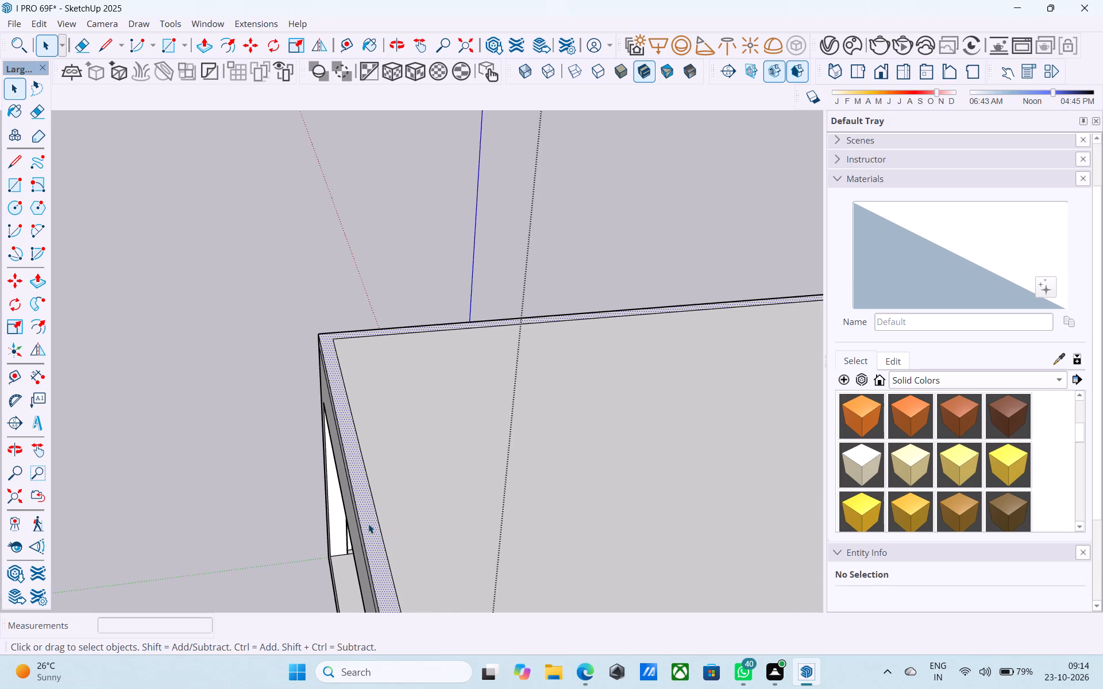
scroll(368, 518, down, 5)
scroll(293, 380, down, 6)
scroll(343, 473, up, 5)
right_click(342, 475)
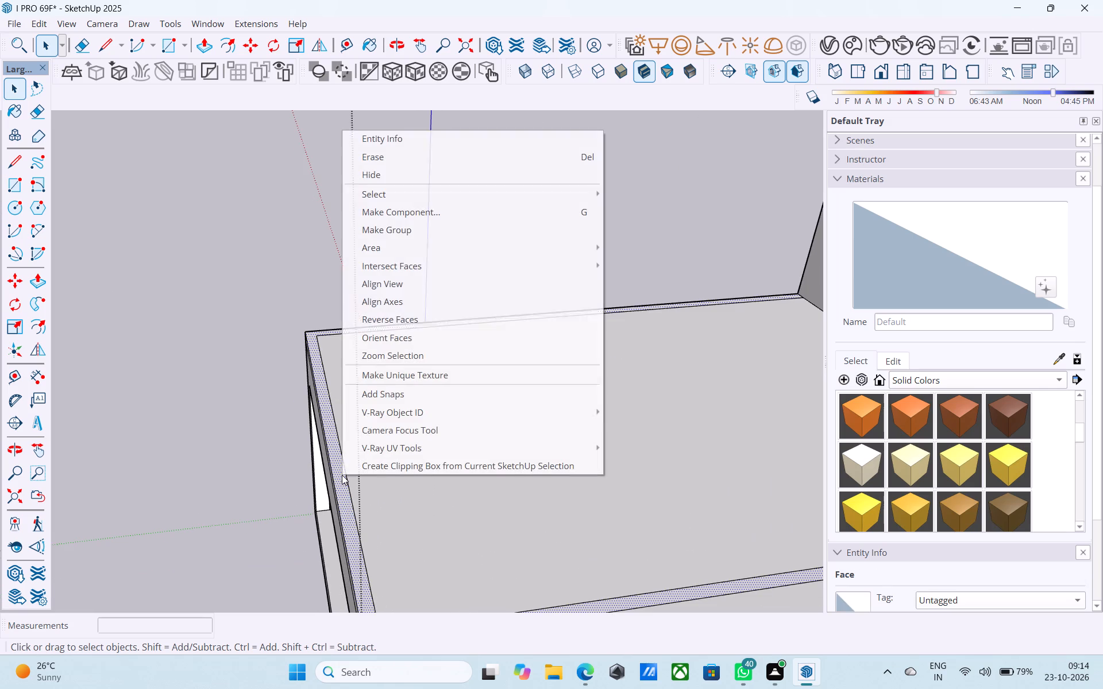
click(390, 225)
Open the border group for editing and extrude the border face up 10' as the storey's walls.
scroll(223, 269, down, 13)
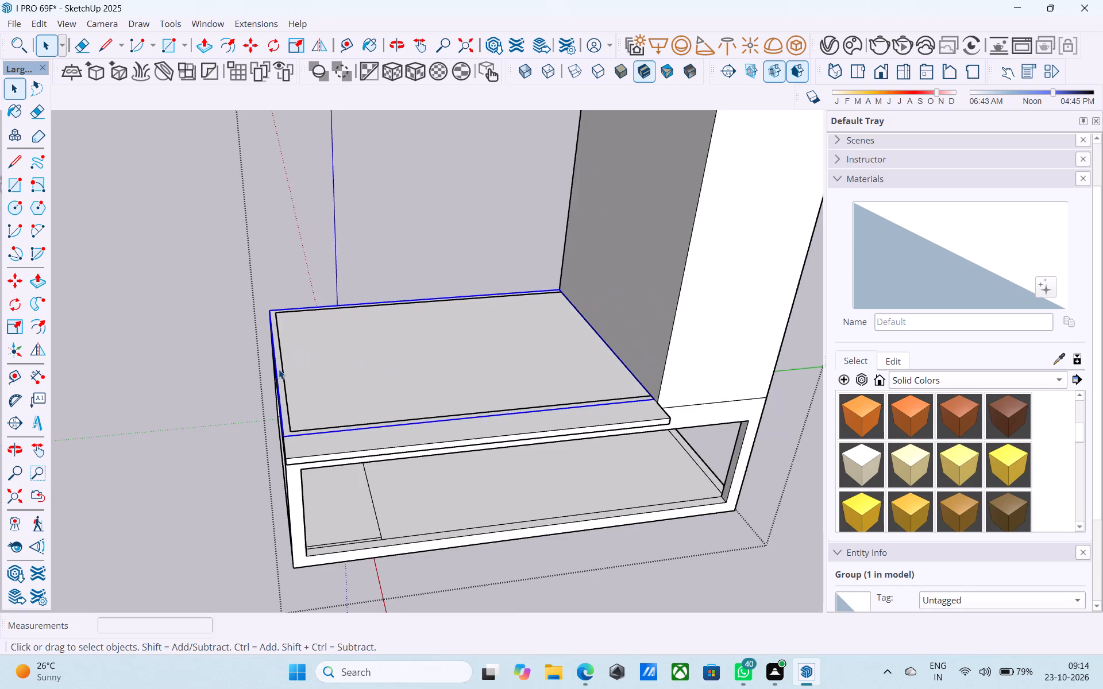
scroll(306, 412, up, 11)
double_click(249, 419)
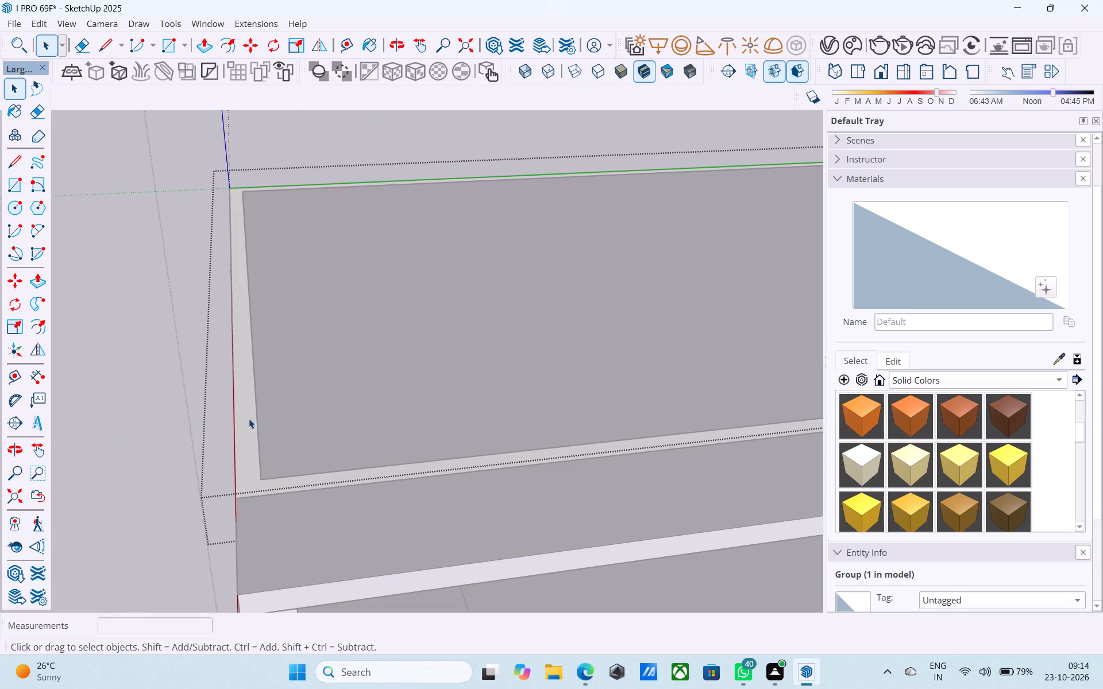
click(244, 416)
scroll(246, 416, down, 5)
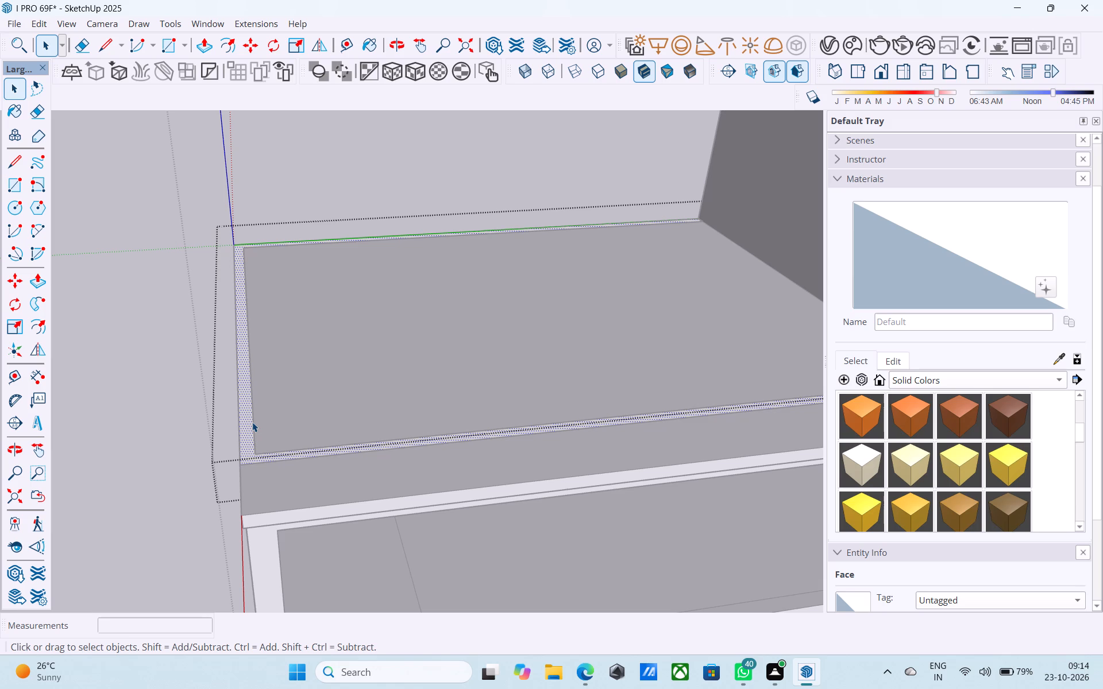
key(p)
click(252, 422)
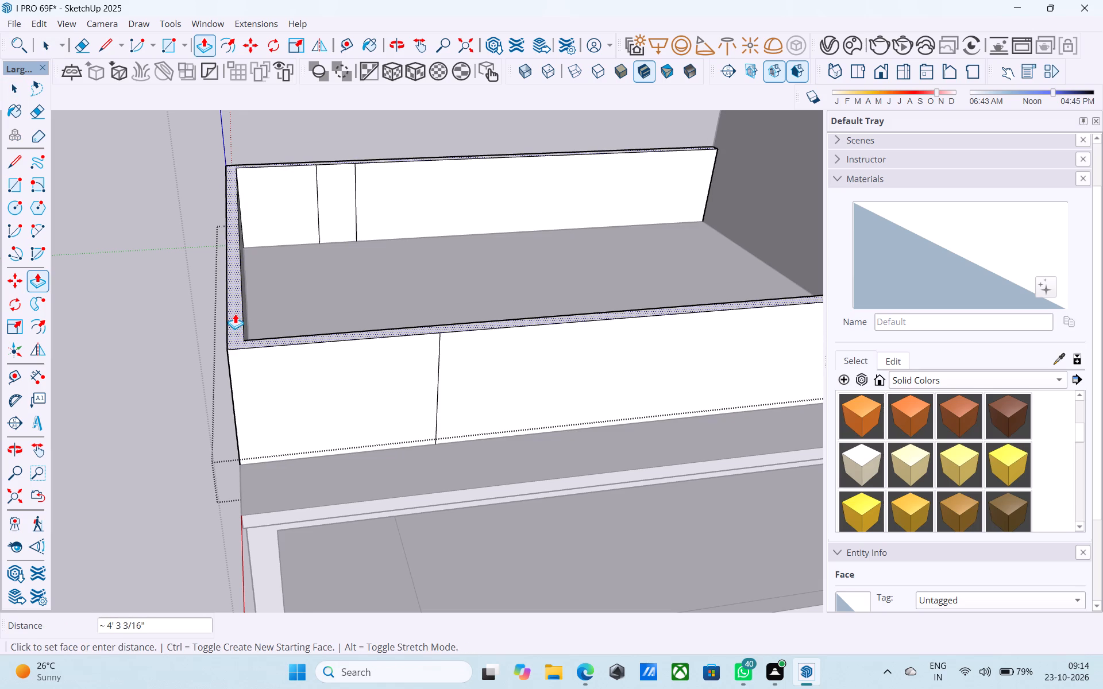
text(10)
key(Return)
key(apostrophe)
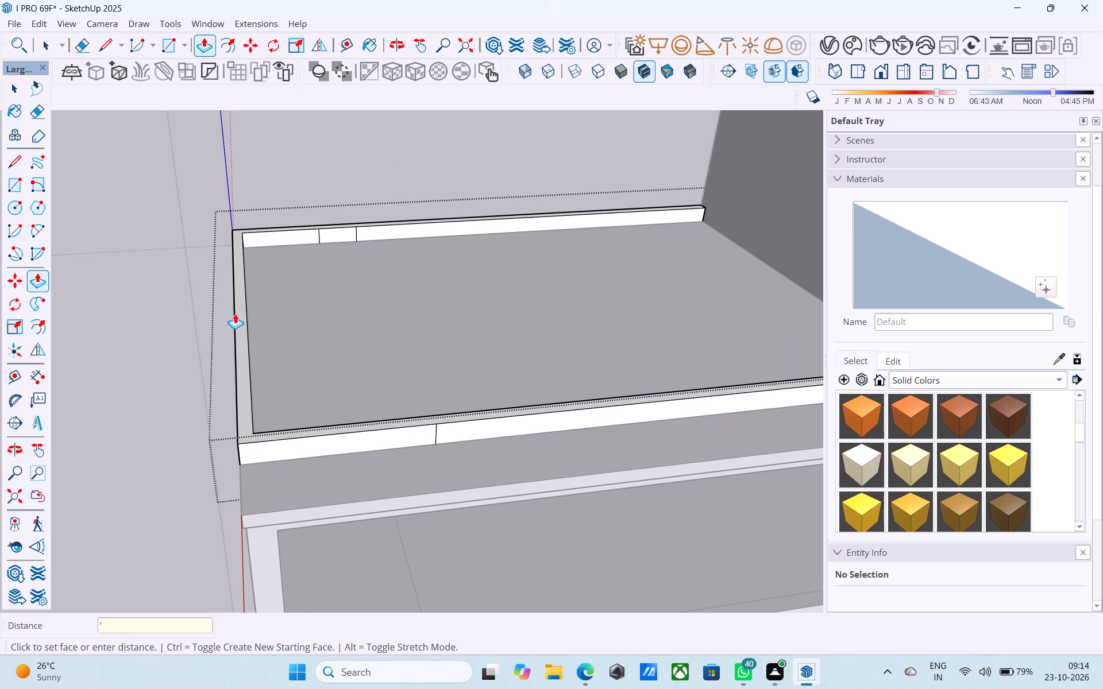
text(10')
key(Return)
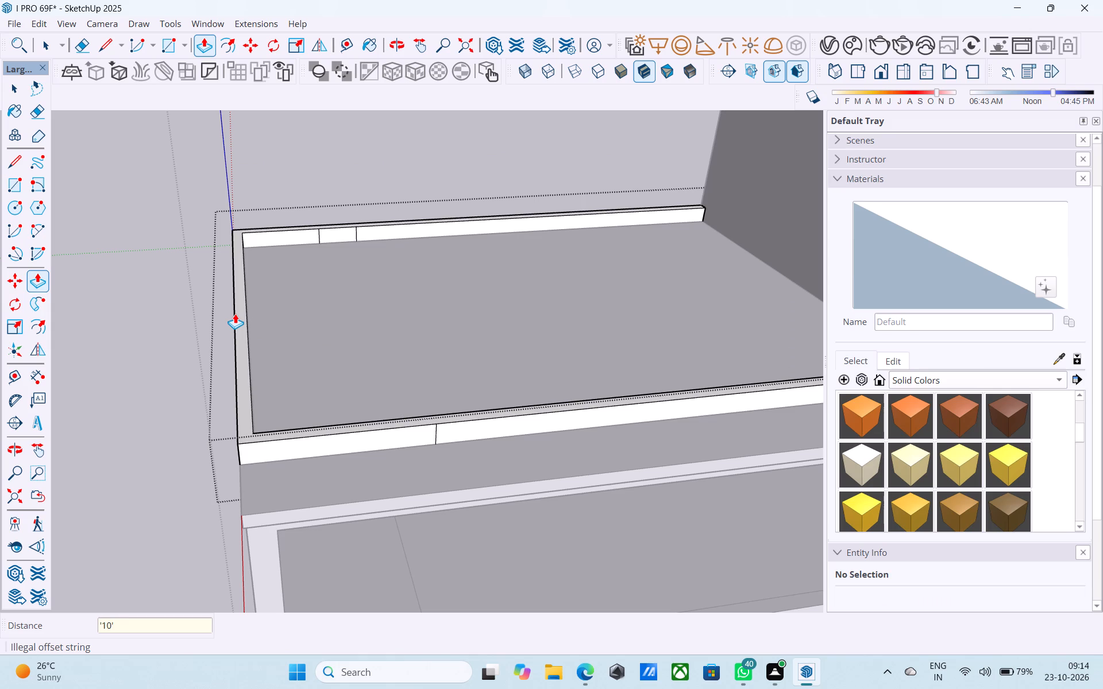
key(BackSpace)
key(BackSpace)
key(BackSpace)
text(10')
key(Return)
key(space)
Erase the stray vertical lines on the front wall's outer face and the rear wall's inner face.
key(e)
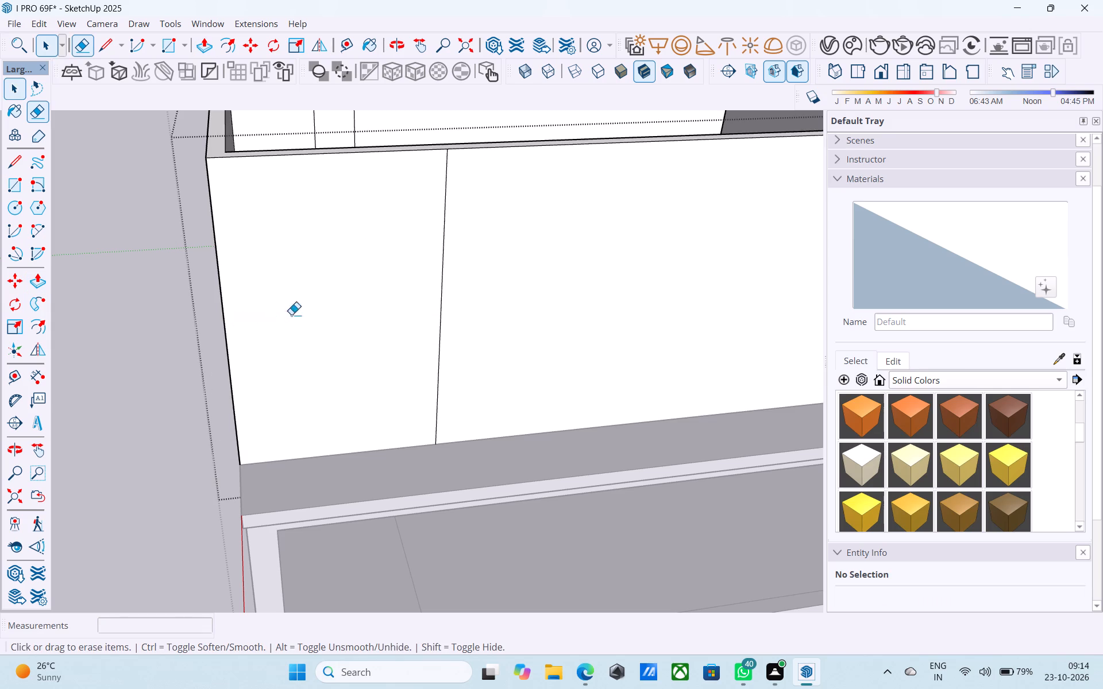
drag(333, 309, 523, 308)
scroll(483, 295, down, 5)
scroll(474, 297, up, 3)
scroll(472, 297, down, 2)
middle_drag(445, 331, 425, 407)
drag(394, 195, 351, 204)
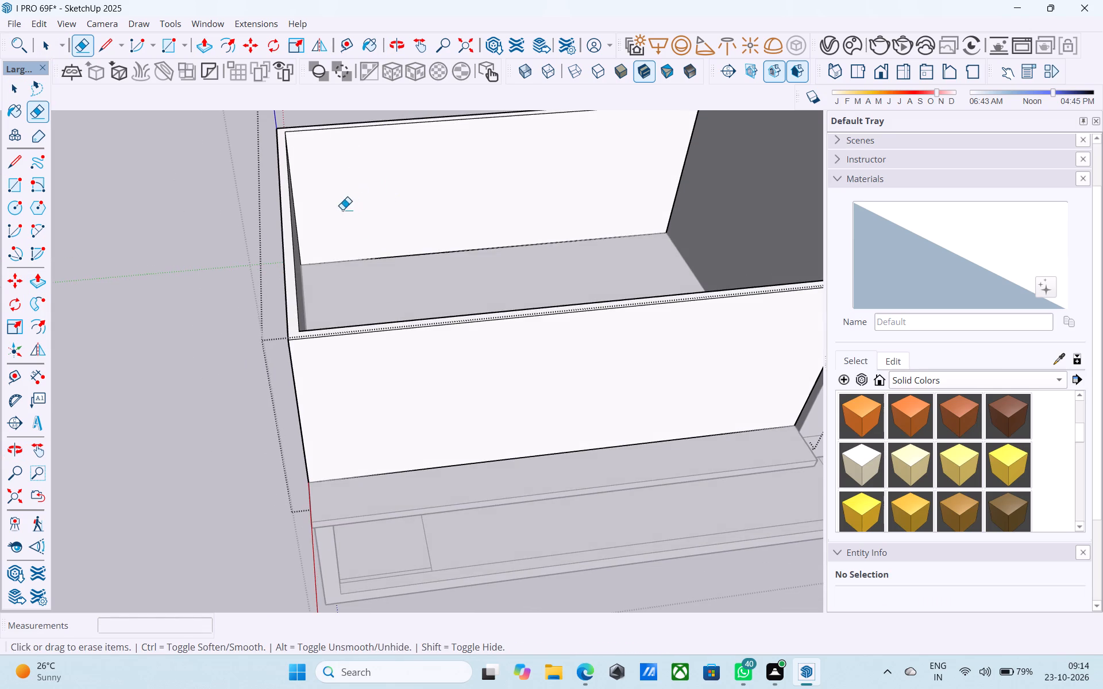
middle_drag(335, 208, 337, 171)
scroll(317, 425, down, 6)
middle_drag(297, 430, 275, 400)
scroll(294, 216, up, 5)
key(space)
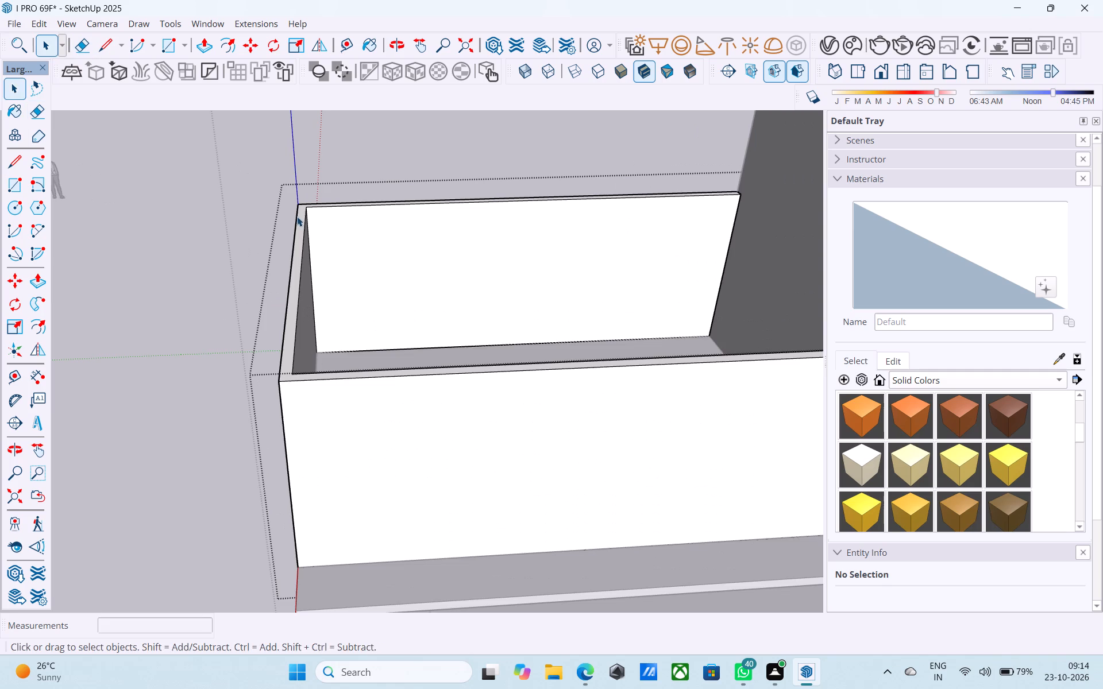
Cap the storey's open top with a 26' 6" by 18' 6" rectangle between the inner wall corners and reverse its face.
middle_drag(298, 215, 279, 221)
key(r)
click(306, 211)
scroll(306, 211, down, 6)
shift+middle_drag(388, 282, 500, 362)
scroll(494, 281, up, 5)
click(522, 254)
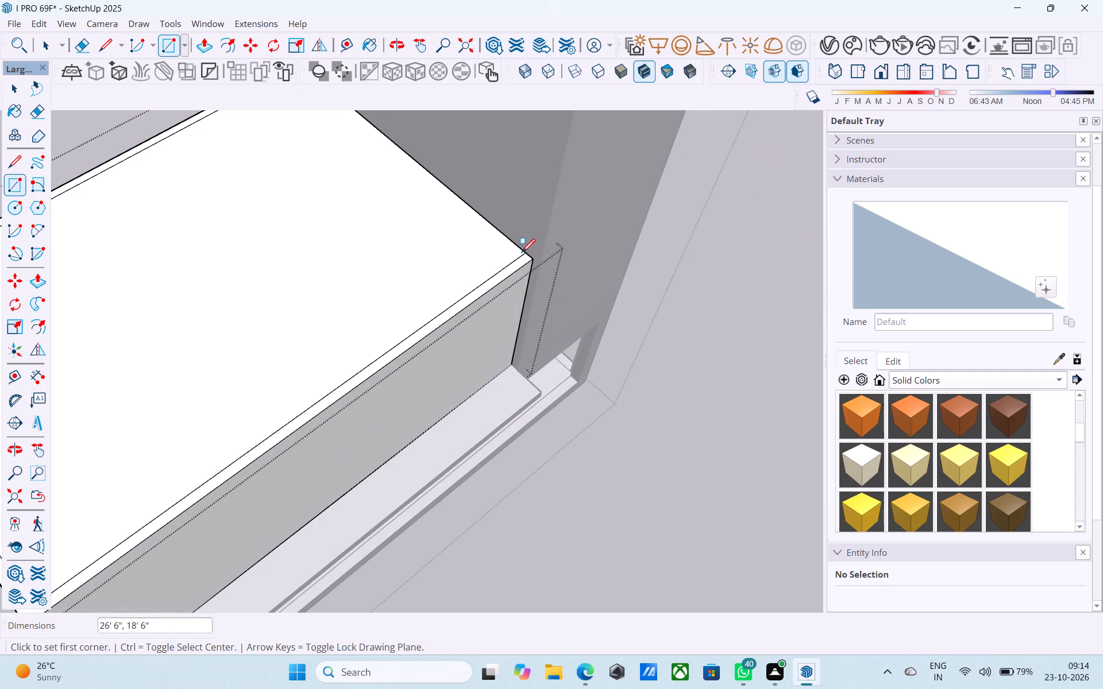
scroll(539, 237, down, 7)
key(space)
click(311, 301)
right_click(311, 301)
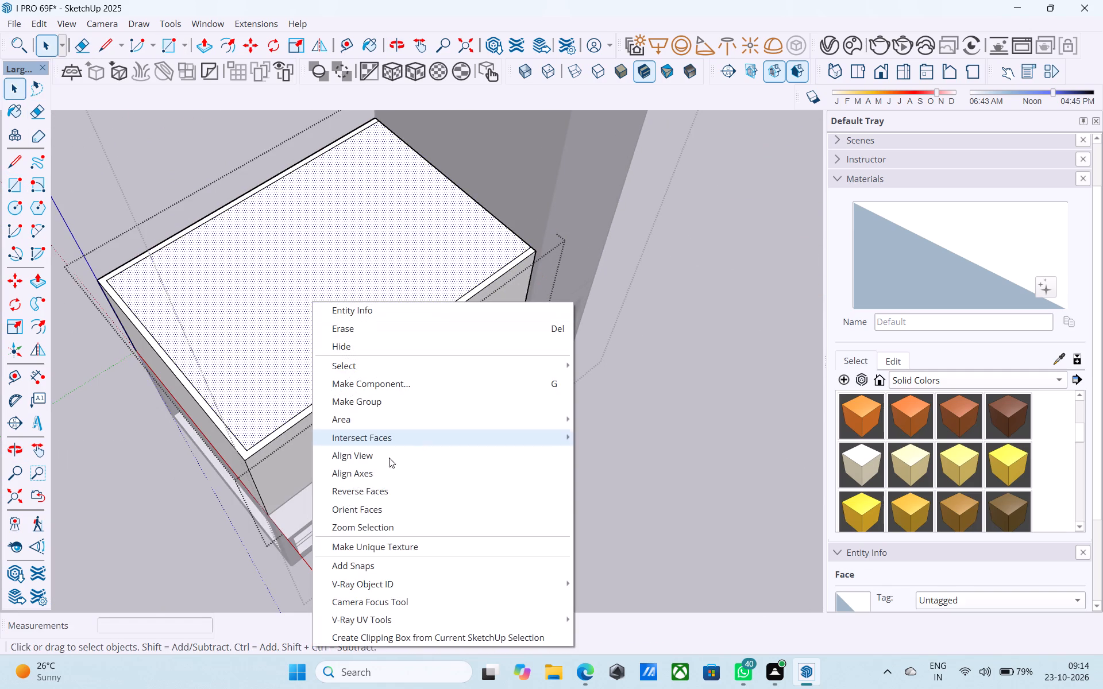
click(395, 491)
Draw a 6" vertical line up from the cap's rear inner corner at the end away from the tall block.
scroll(411, 419, down, 6)
middle_drag(400, 409, 232, 342)
scroll(249, 265, up, 5)
scroll(295, 287, up, 3)
key(l)
click(281, 279)
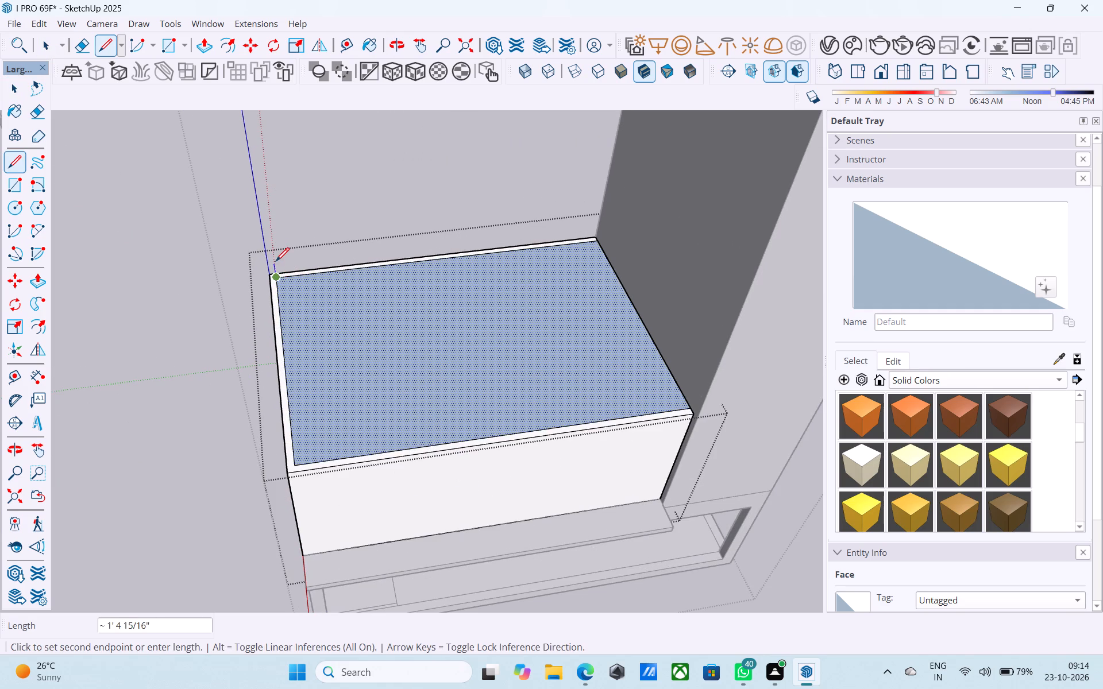
text(6")
key(Return)
key(space)
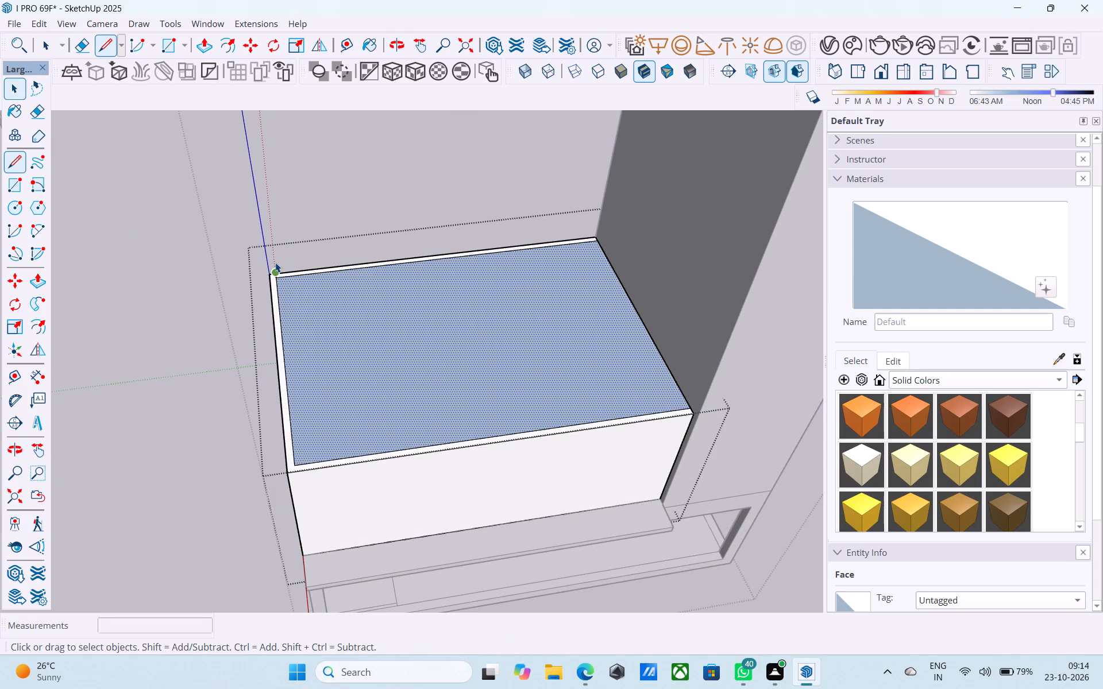
Draw a 6" vertical line up from the cap's front inner corner beside the tall block.
middle_drag(313, 272, 376, 308)
key(l)
scroll(736, 380, up, 6)
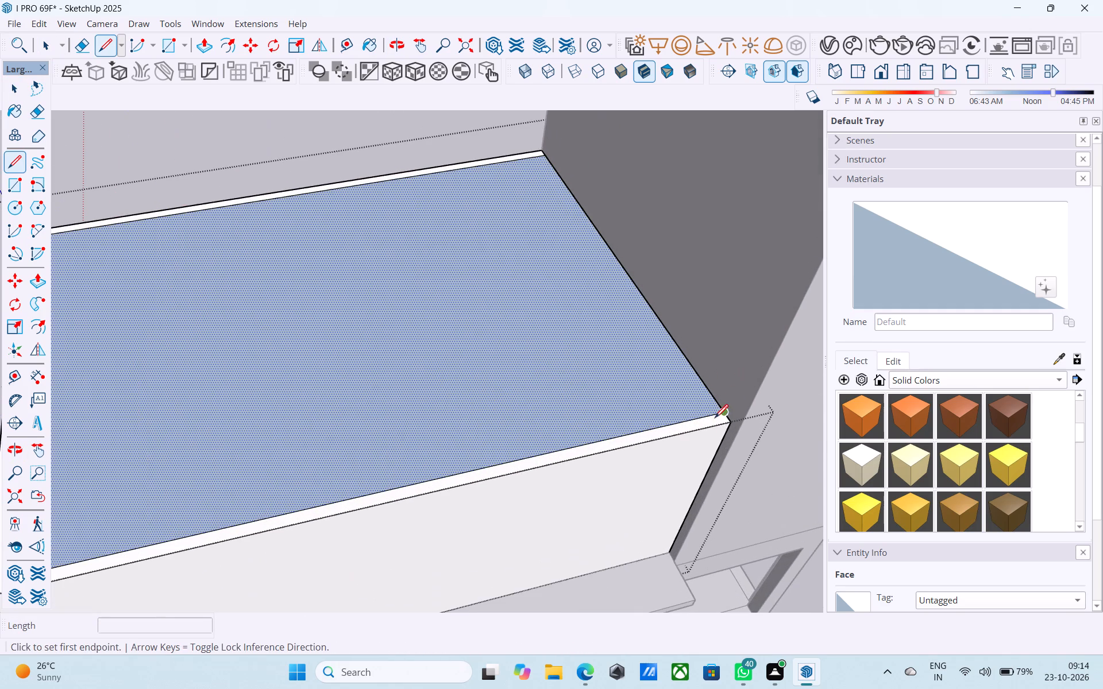
click(720, 415)
middle_drag(716, 379, 721, 318)
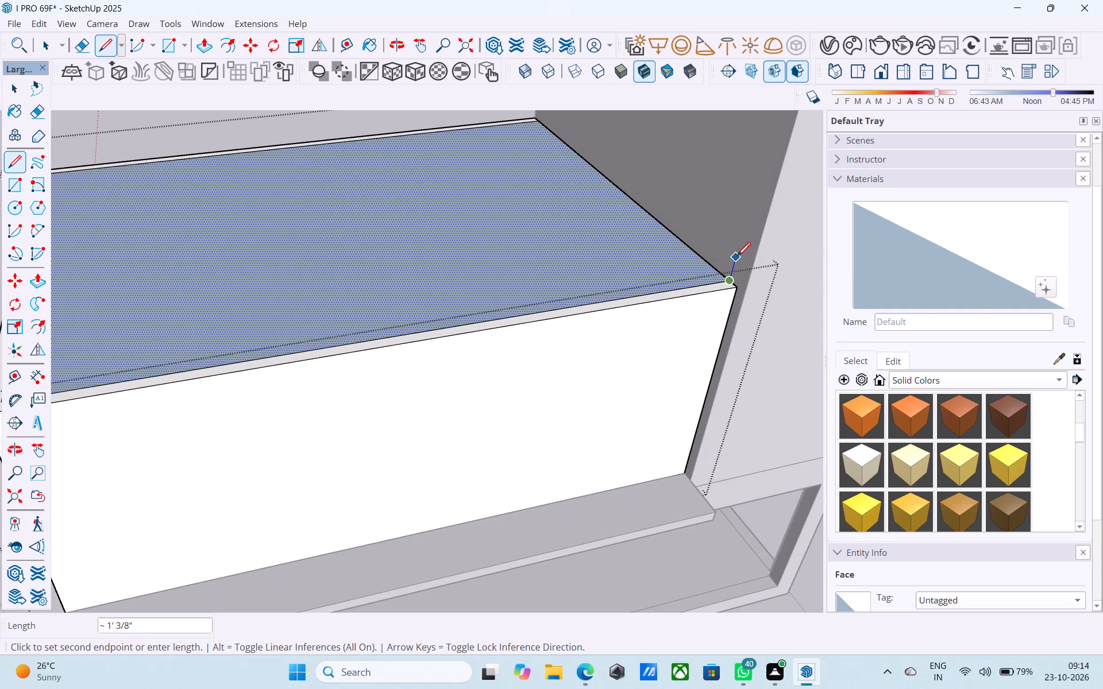
text(6")
key(Return)
key(space)
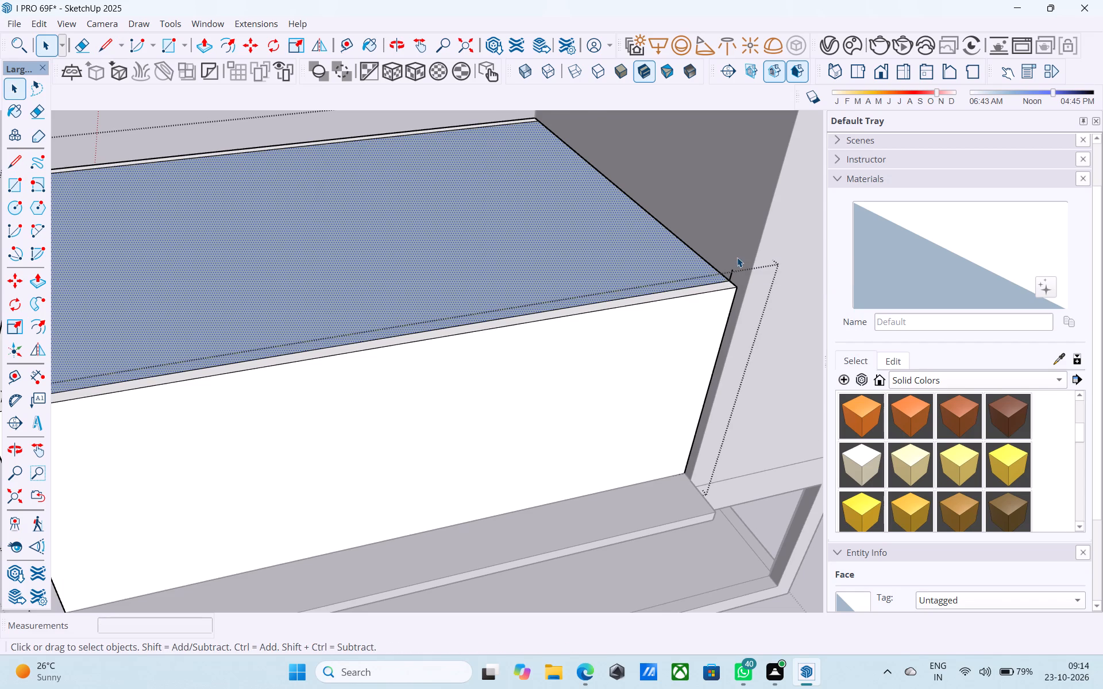
Draw a raised rectangle above the cap between the tops of the two 6" vertical lines.
key(r)
scroll(736, 259, down, 5)
scroll(248, 199, up, 5)
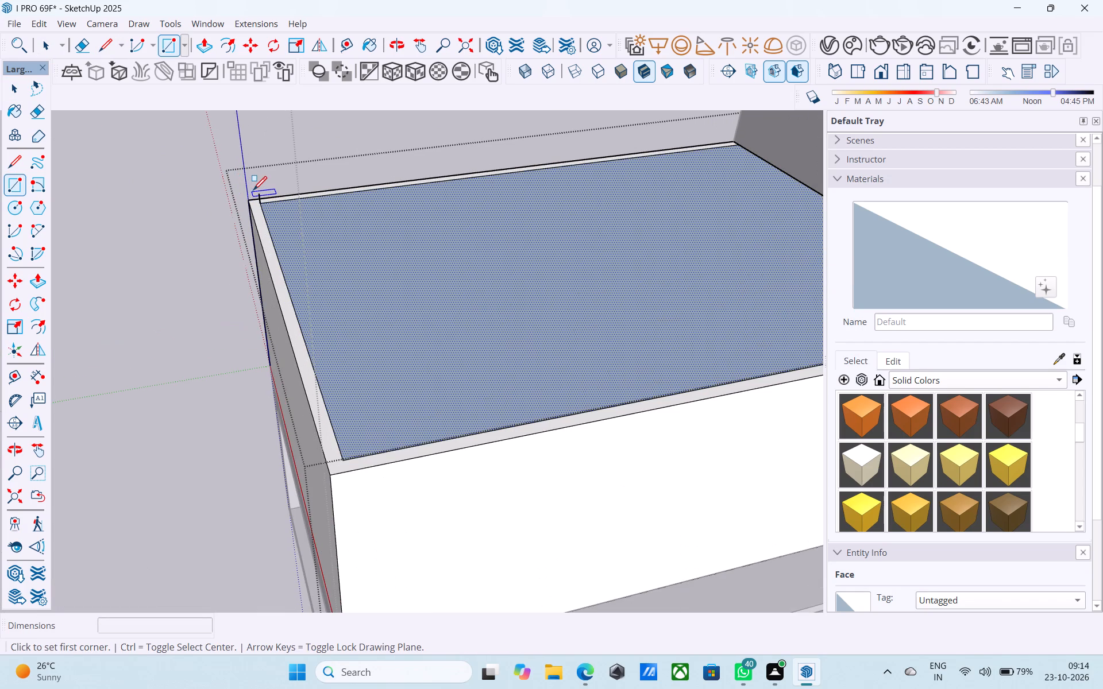
click(259, 191)
scroll(218, 161, down, 5)
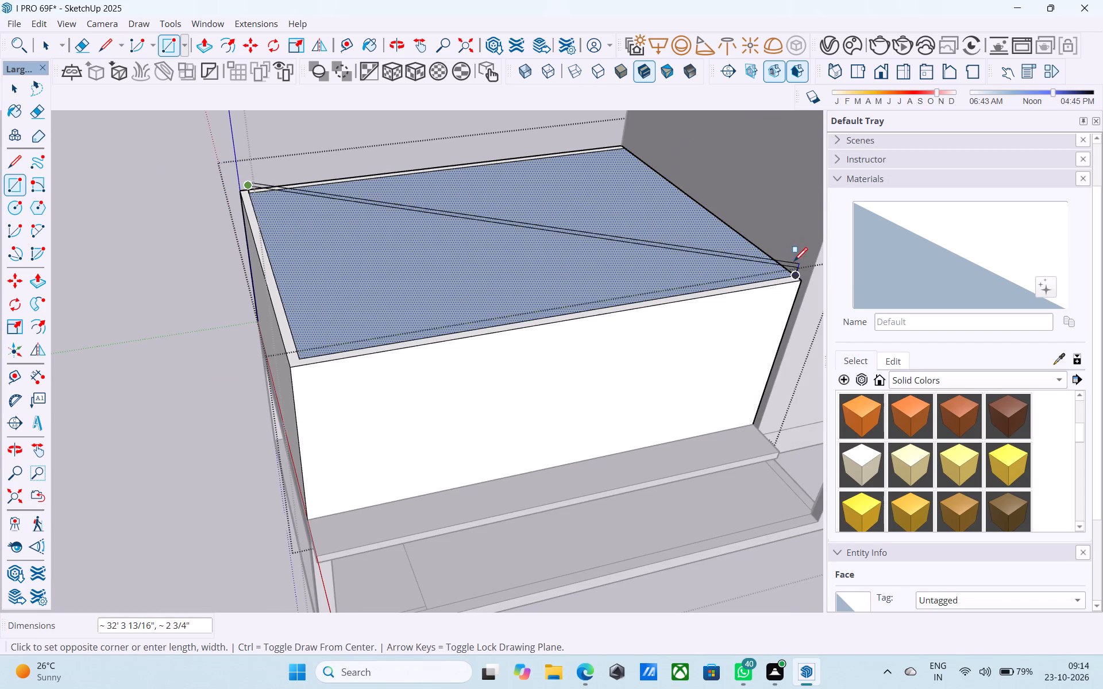
click(799, 267)
Draw a vertical line joining the cap to the raised rectangle at the front corner away from the tall block.
middle_drag(322, 324, 352, 319)
key(l)
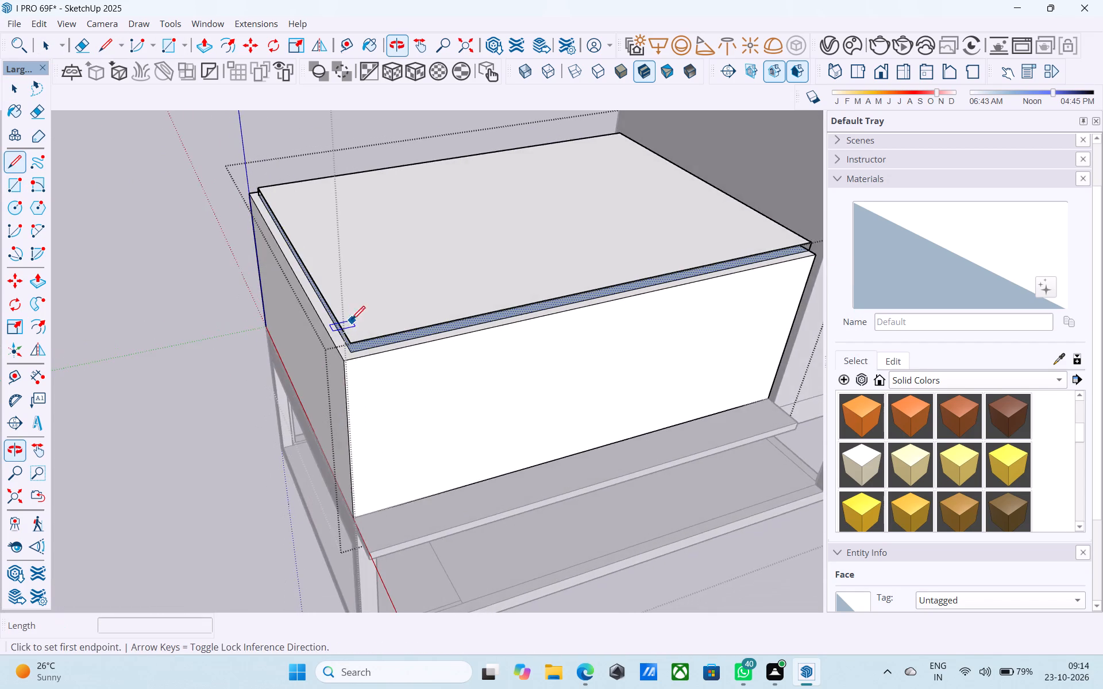
scroll(344, 339, up, 7)
click(352, 357)
click(349, 338)
scroll(347, 338, down, 7)
key(space)
Draw a 6" vertical line joining the cap to the raised rectangle at the rear corner beside the tall block.
middle_drag(219, 365, 755, 369)
middle_drag(326, 363, 761, 250)
middle_drag(435, 231, 352, 527)
scroll(315, 401, up, 3)
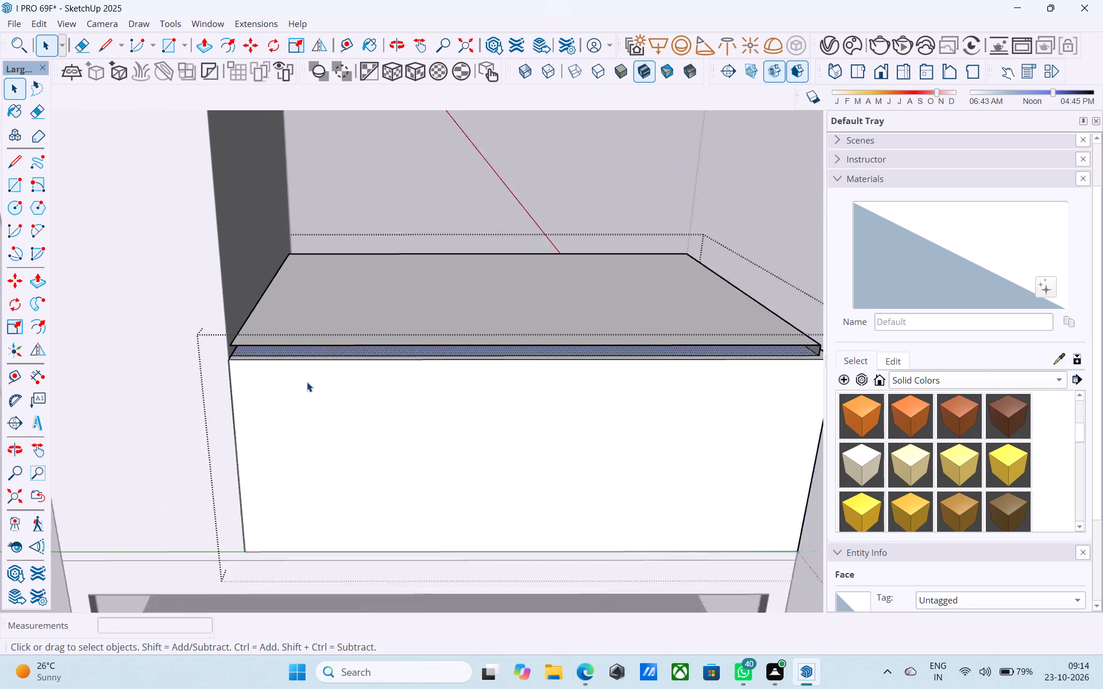
scroll(307, 382, up, 11)
key(l)
click(226, 351)
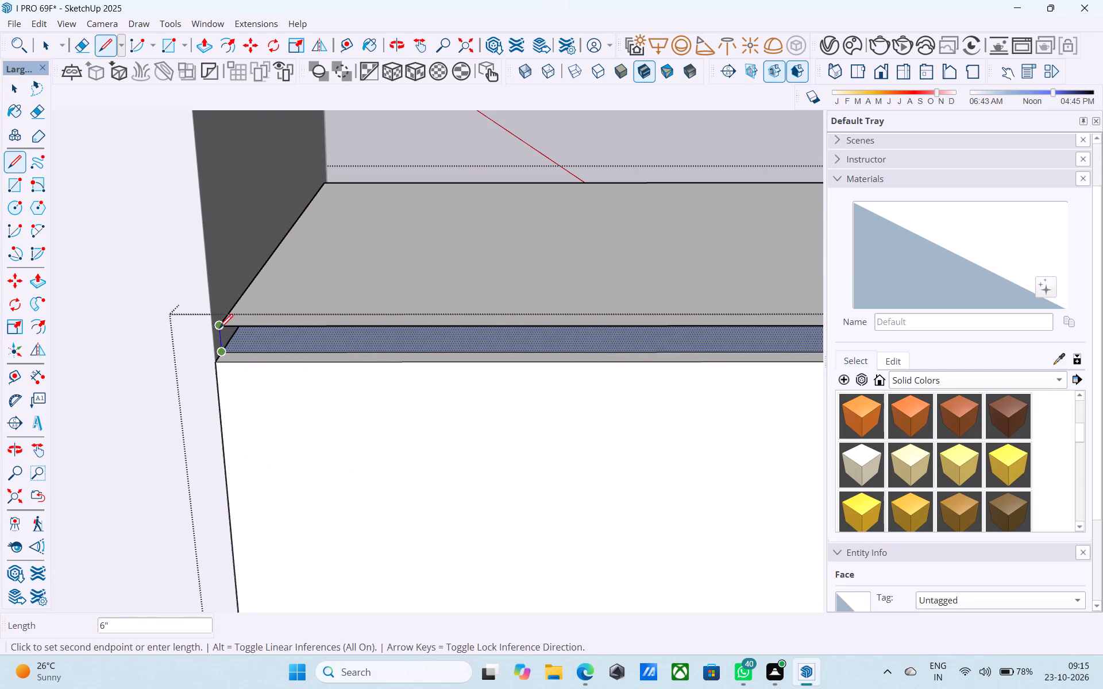
click(219, 329)
key(space)
Reverse the raised layer's side faces along the short free end and the long rear side.
scroll(203, 313, down, 12)
middle_drag(499, 250, 300, 248)
scroll(222, 234, down, 5)
scroll(329, 323, up, 9)
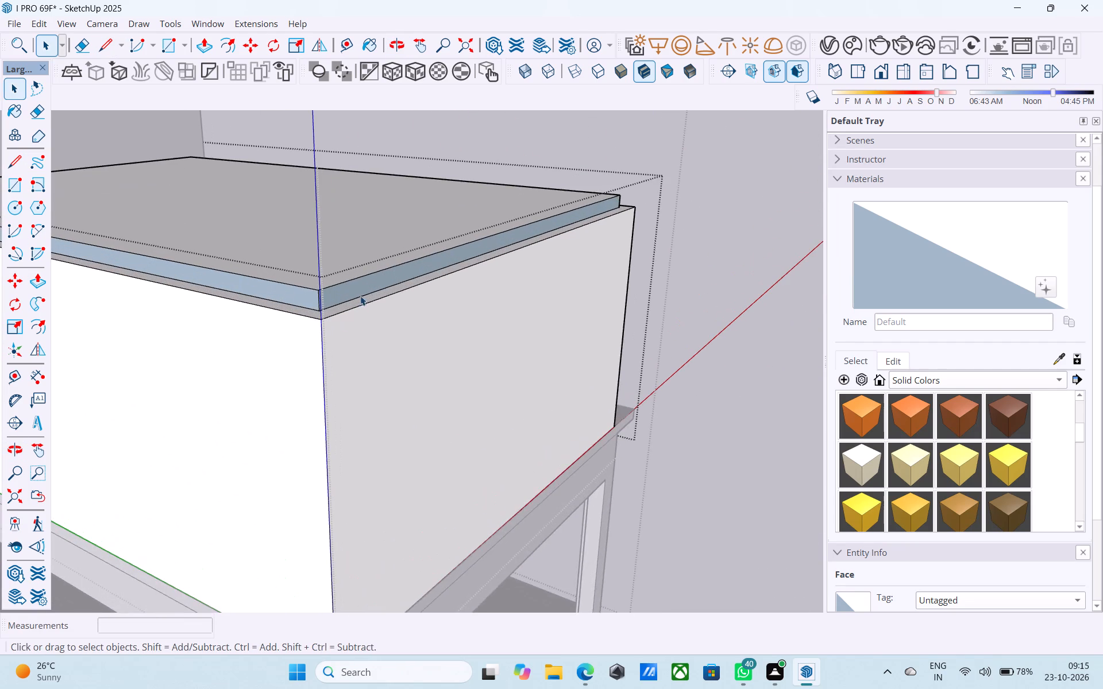
click(358, 289)
right_click(358, 289)
click(433, 475)
click(296, 298)
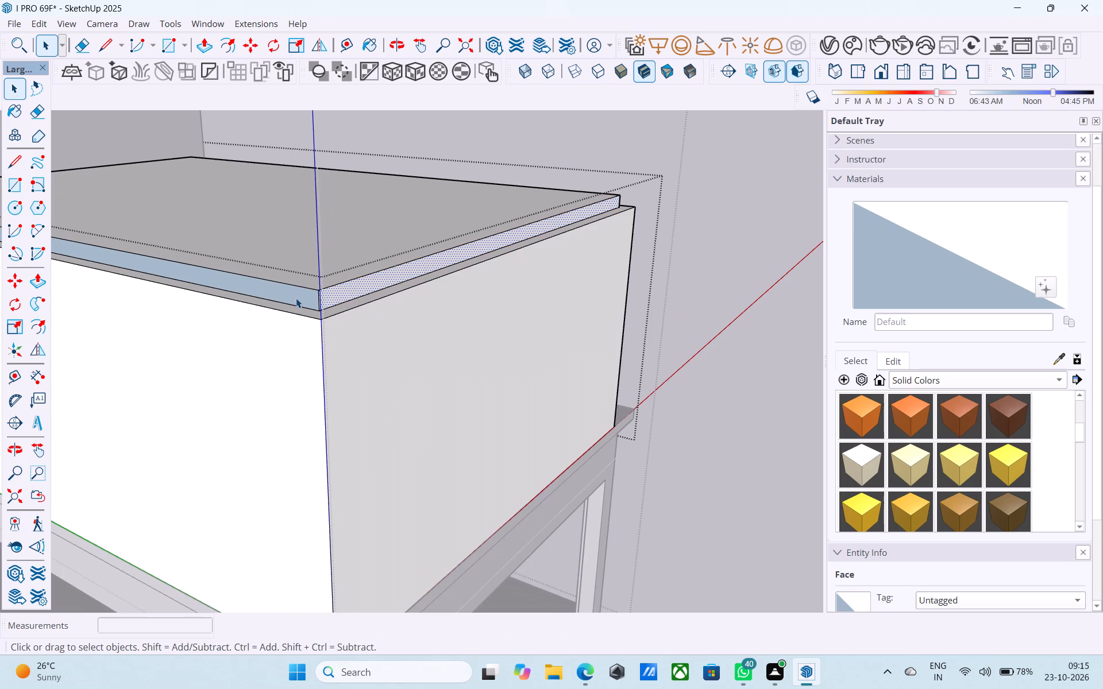
right_click(296, 298)
click(361, 488)
Reverse the raised layer's long side face above the overhanging slab ledge.
scroll(442, 374, down, 7)
middle_drag(473, 359, 134, 363)
scroll(344, 289, up, 6)
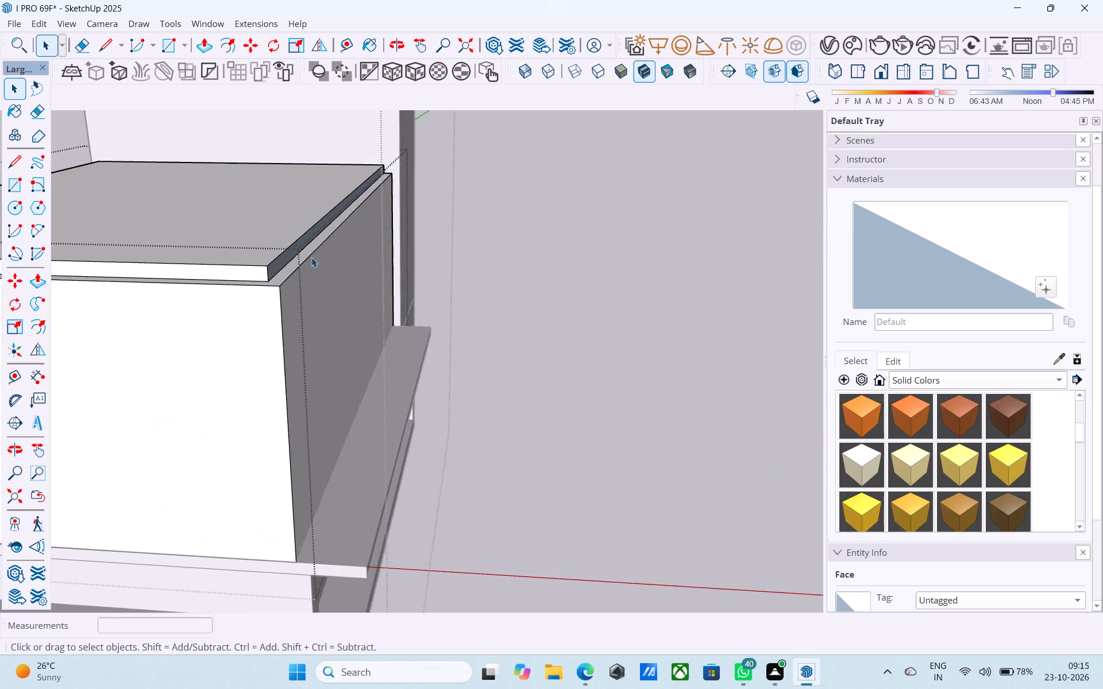
scroll(311, 257, up, 4)
click(284, 253)
right_click(284, 253)
click(373, 444)
Push/Pull the raised layer's short end face outward, flush with the end wall below.
scroll(451, 379, down, 5)
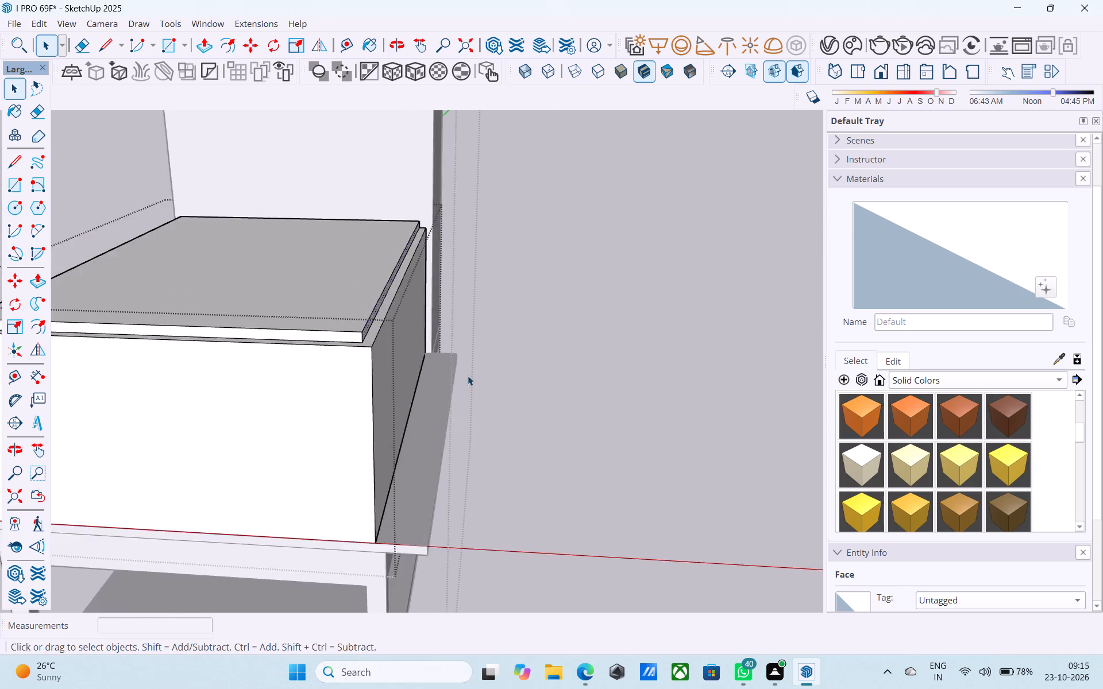
scroll(468, 376, down, 8)
scroll(390, 323, up, 10)
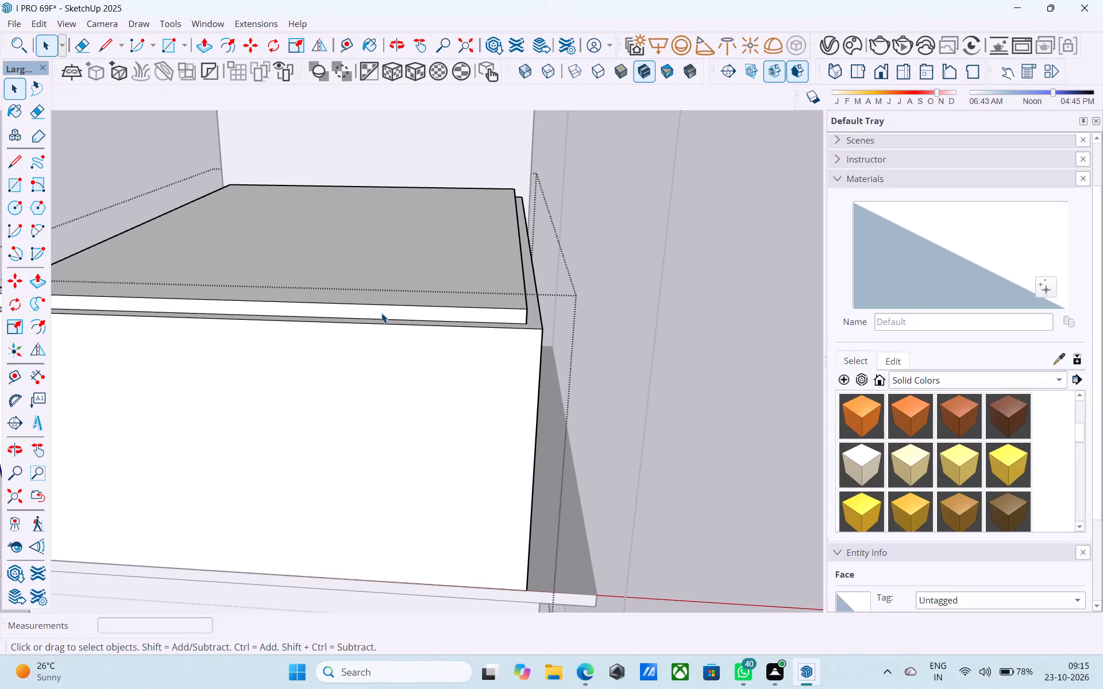
scroll(398, 329, up, 3)
click(394, 313)
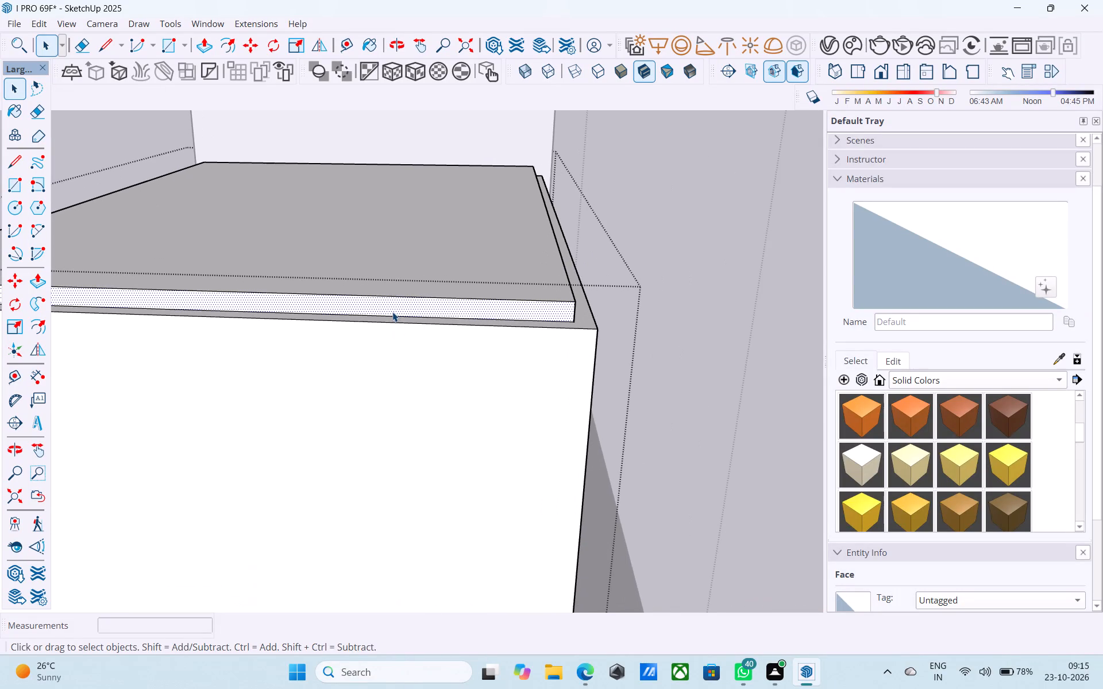
key(p)
click(392, 311)
middle_drag(411, 313, 208, 285)
click(377, 366)
Push/Pull the raised layer's long ledge-side face outward, flush with the front wall below.
middle_drag(495, 355, 439, 351)
scroll(543, 332, up, 4)
scroll(182, 342, down, 7)
scroll(438, 350, up, 10)
key(space)
click(279, 322)
key(p)
click(279, 322)
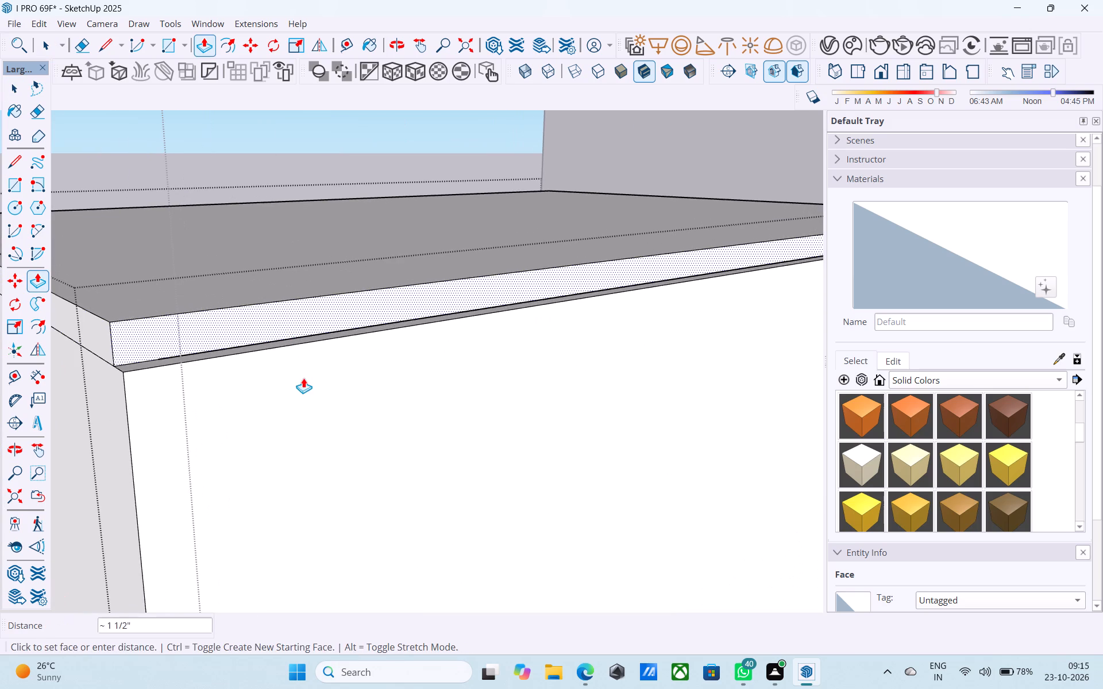
click(306, 380)
Push/Pull the raised layer's long rear face outward, flush with the rear wall, and close the group.
scroll(564, 240, down, 13)
middle_drag(425, 258, 815, 300)
scroll(571, 303, up, 9)
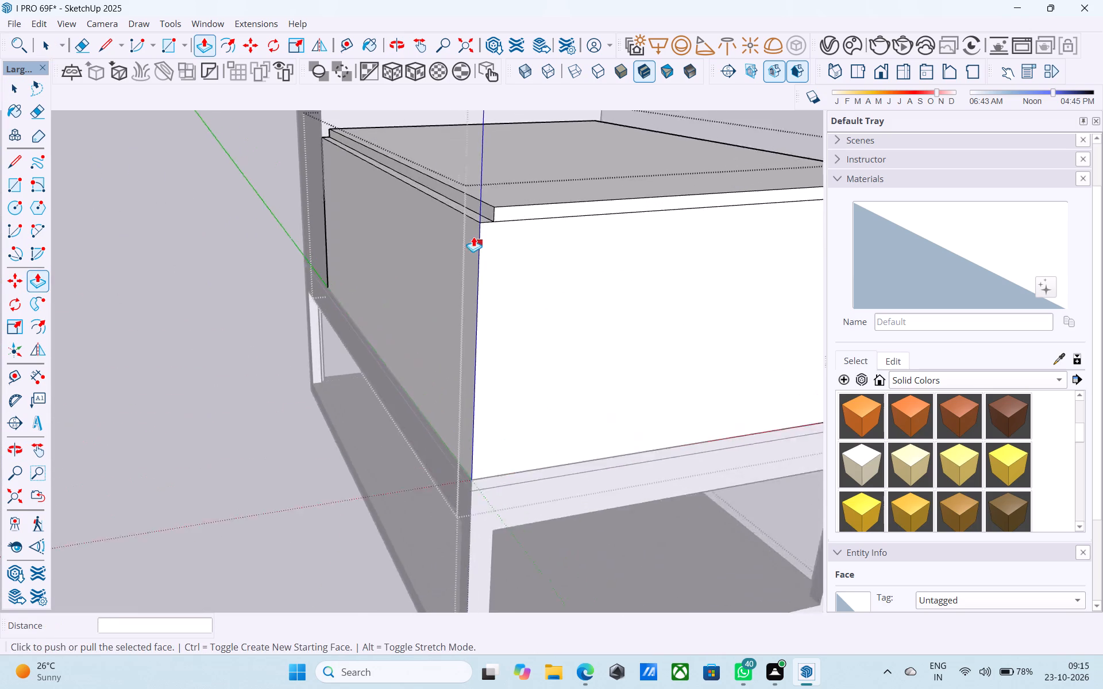
scroll(473, 237, up, 2)
key(space)
click(473, 177)
click(471, 195)
key(p)
click(471, 195)
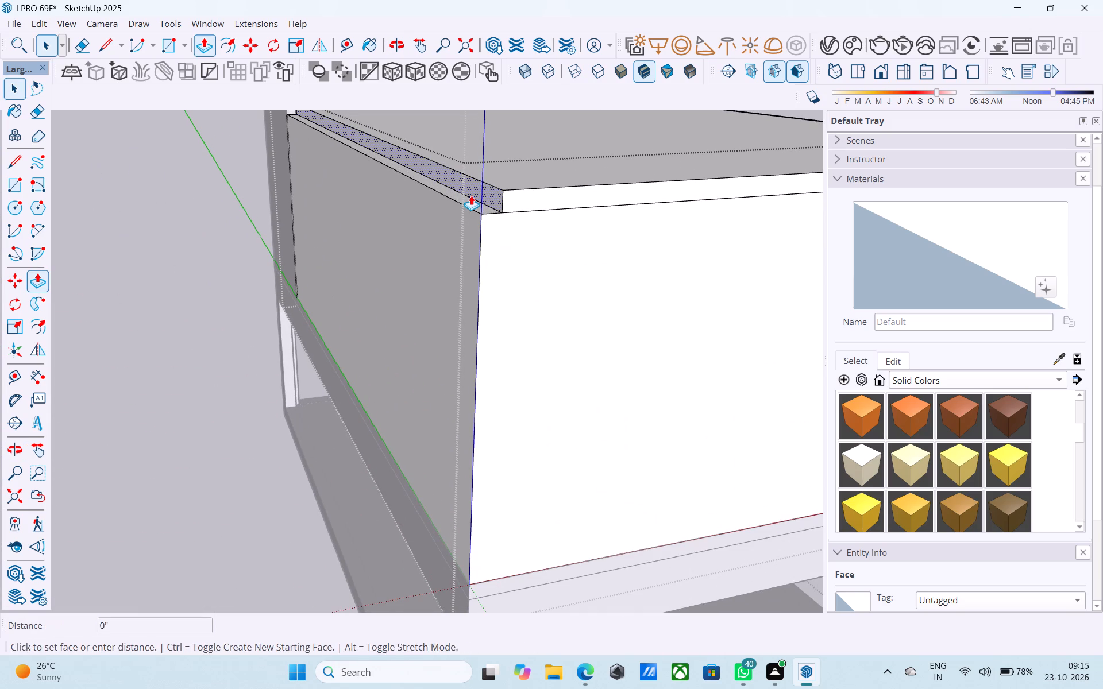
click(441, 252)
scroll(423, 256, down, 7)
middle_drag(429, 253, 120, 255)
scroll(117, 254, down, 6)
key(space)
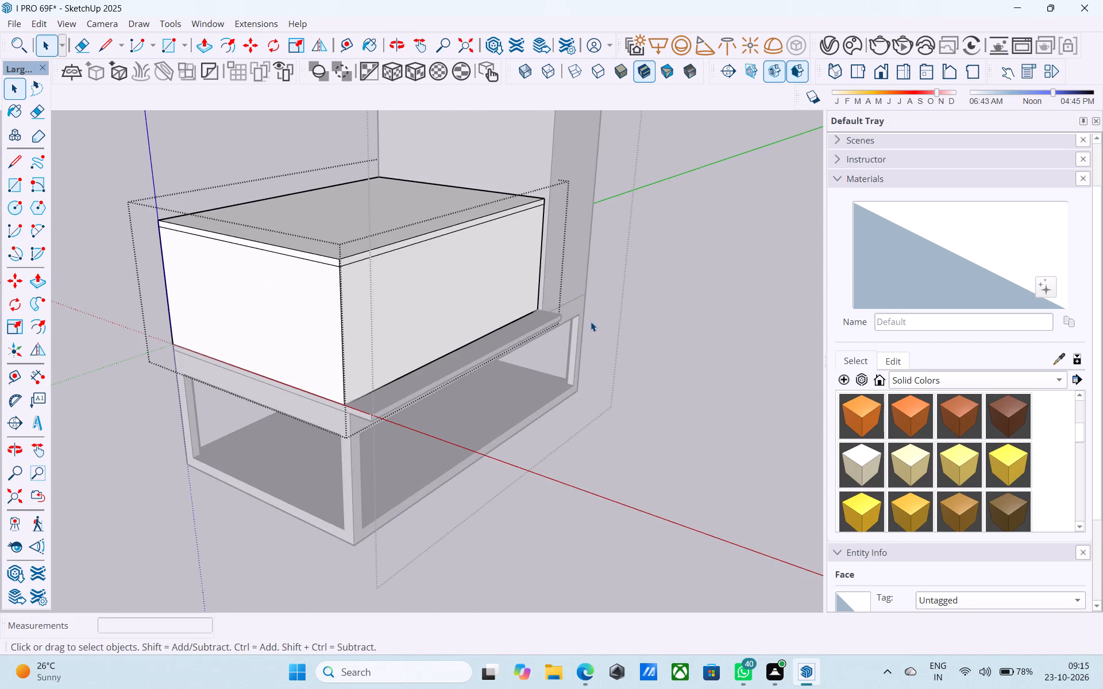
click(591, 322)
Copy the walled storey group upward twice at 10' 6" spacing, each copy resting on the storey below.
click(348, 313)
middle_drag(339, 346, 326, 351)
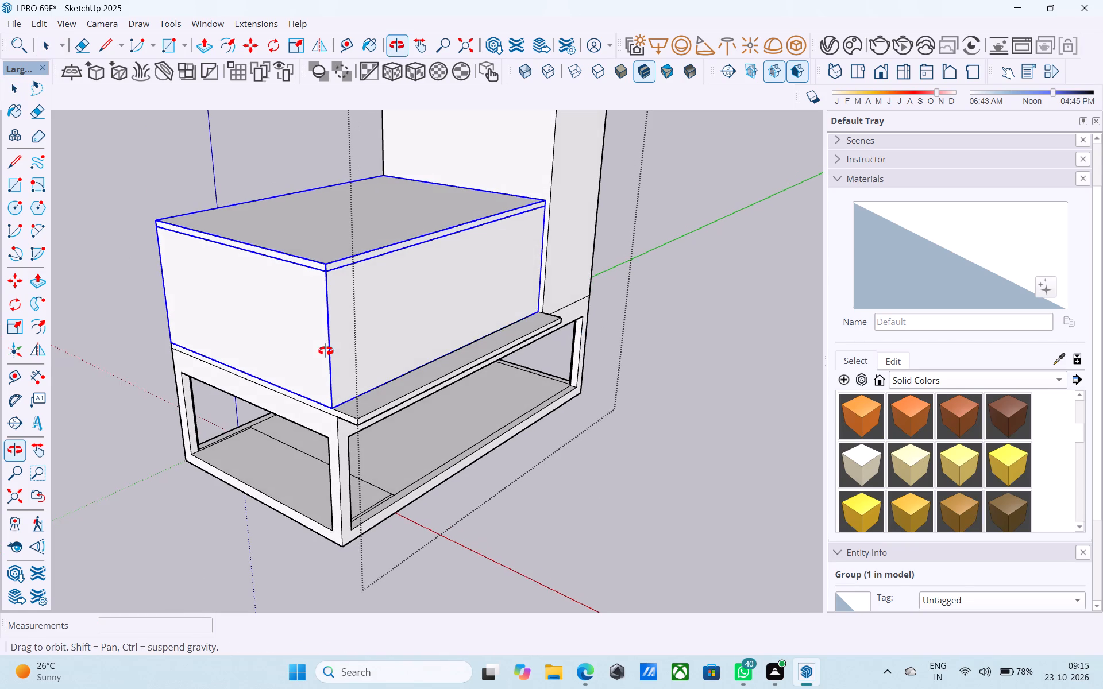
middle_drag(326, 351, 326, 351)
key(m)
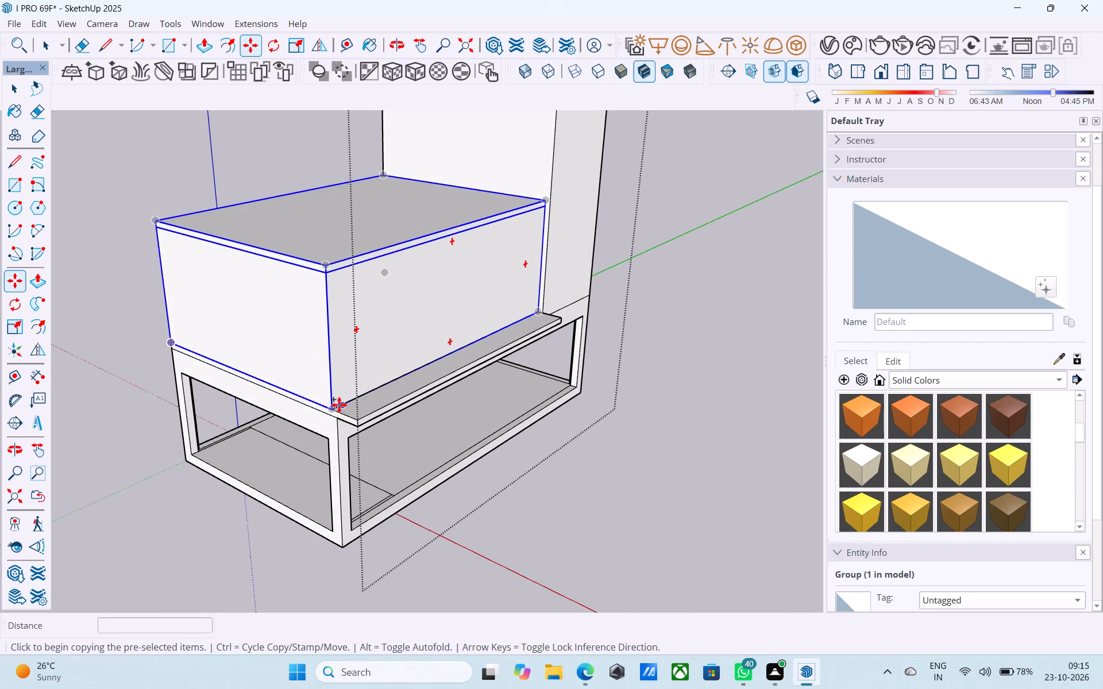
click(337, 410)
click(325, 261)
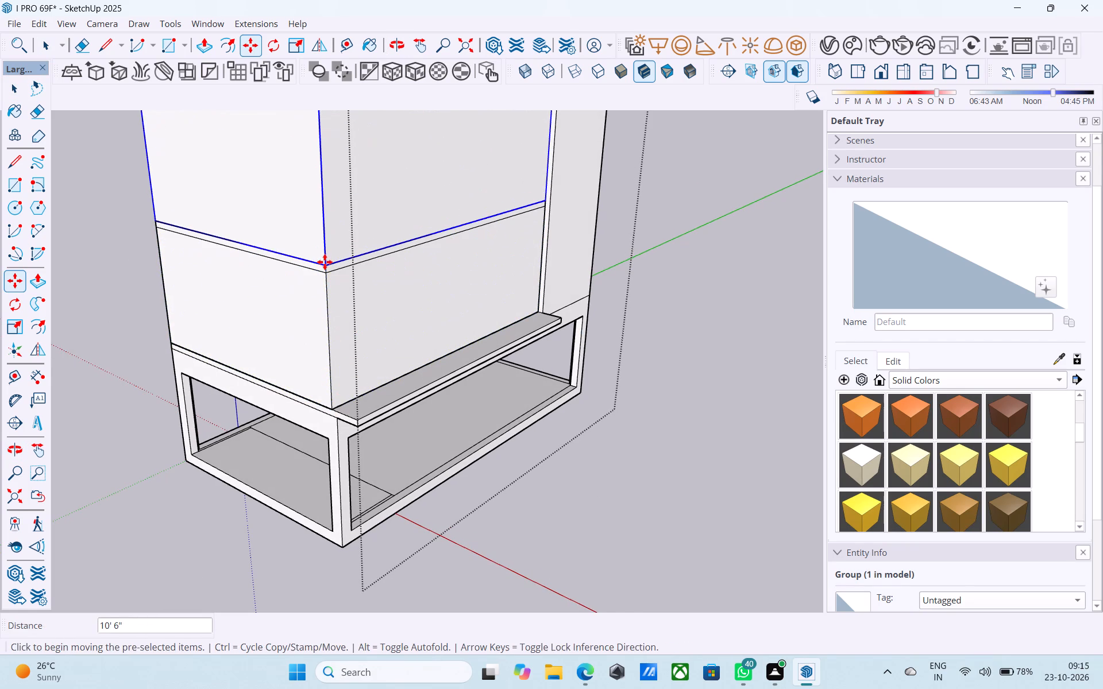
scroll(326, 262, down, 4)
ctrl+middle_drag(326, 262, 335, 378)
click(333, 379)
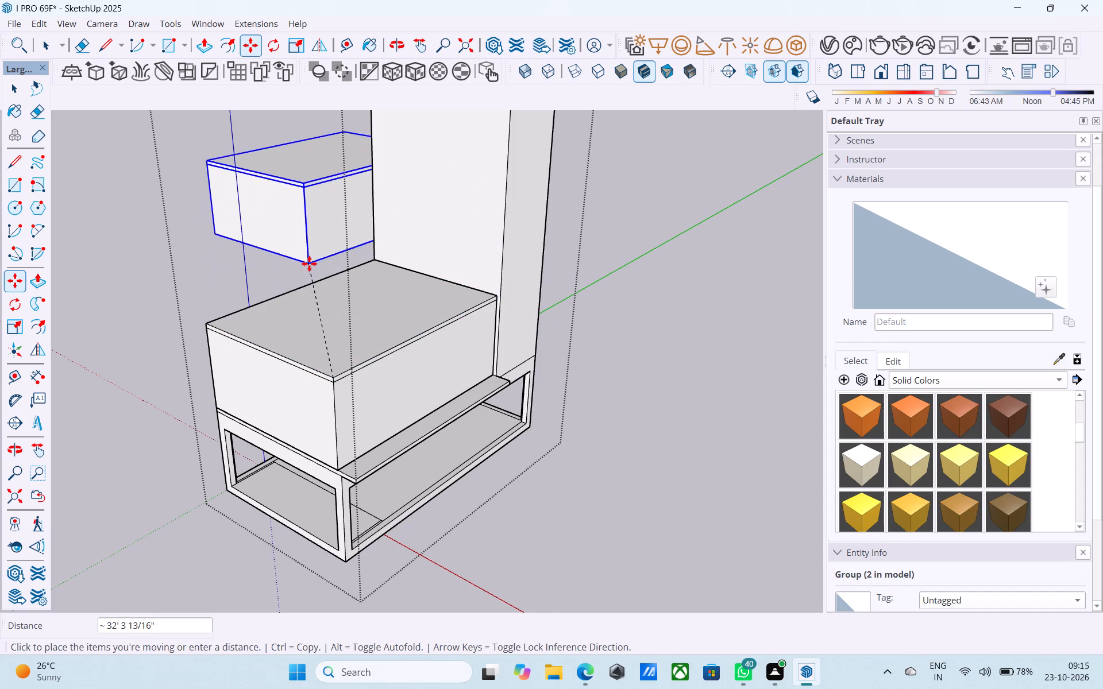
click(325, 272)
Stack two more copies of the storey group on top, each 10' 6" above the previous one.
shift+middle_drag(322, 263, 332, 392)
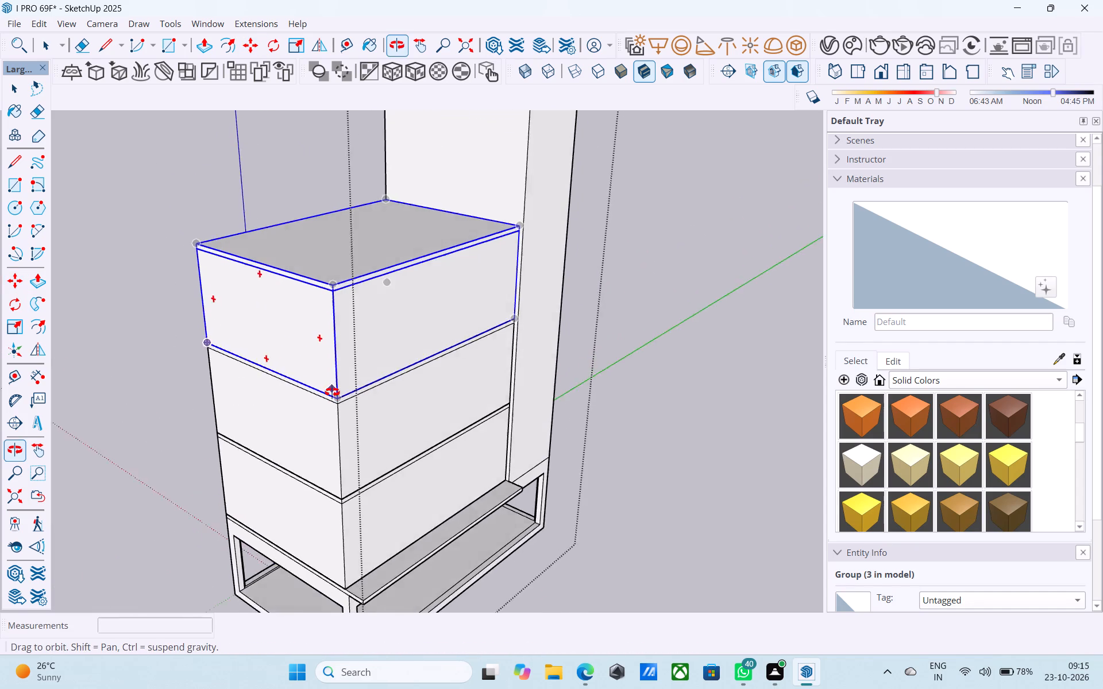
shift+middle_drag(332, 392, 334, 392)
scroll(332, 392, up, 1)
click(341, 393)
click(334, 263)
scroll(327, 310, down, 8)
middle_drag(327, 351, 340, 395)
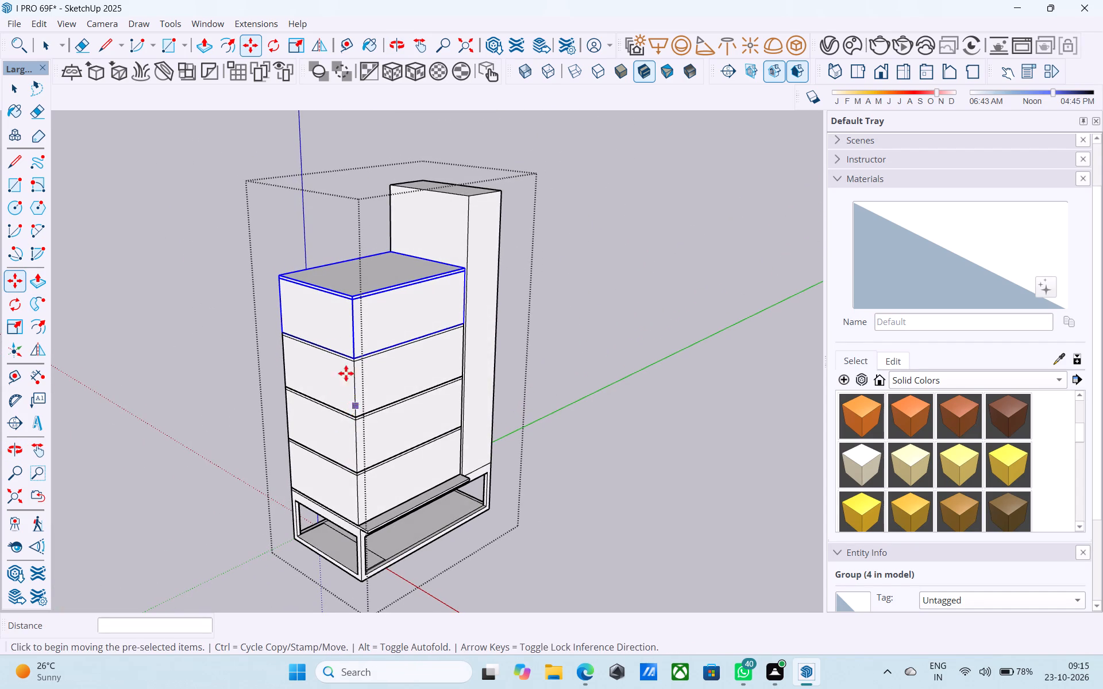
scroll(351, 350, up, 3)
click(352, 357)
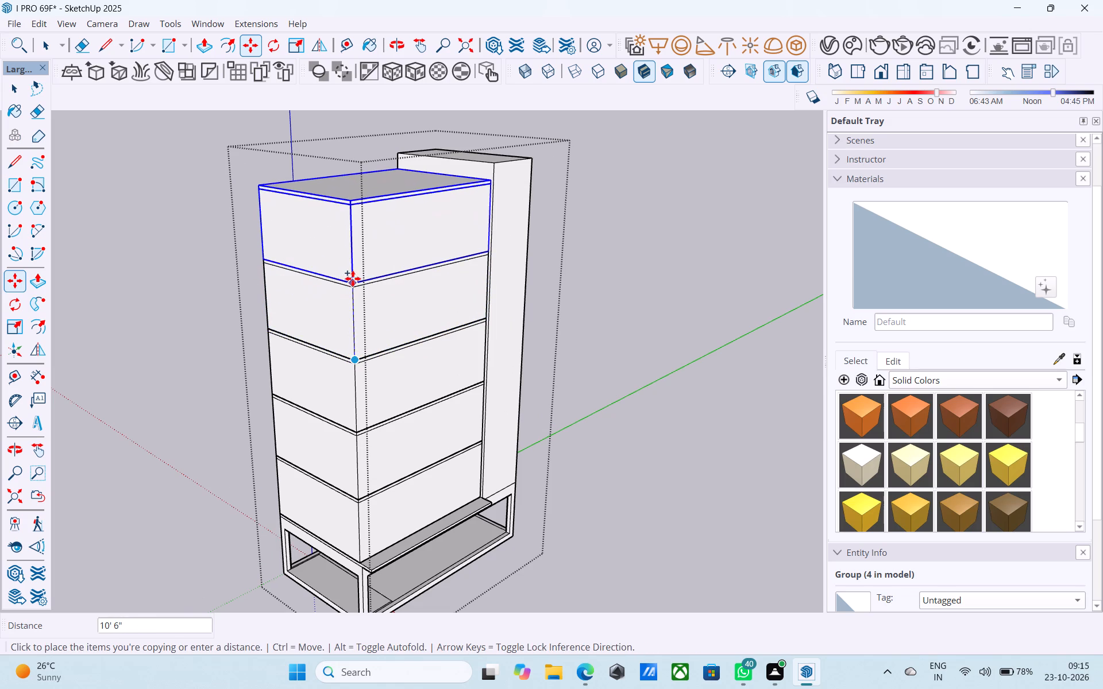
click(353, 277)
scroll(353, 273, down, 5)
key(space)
Deselect the top storey and examine the stacked storeys against the tall block.
middle_drag(364, 301, 301, 290)
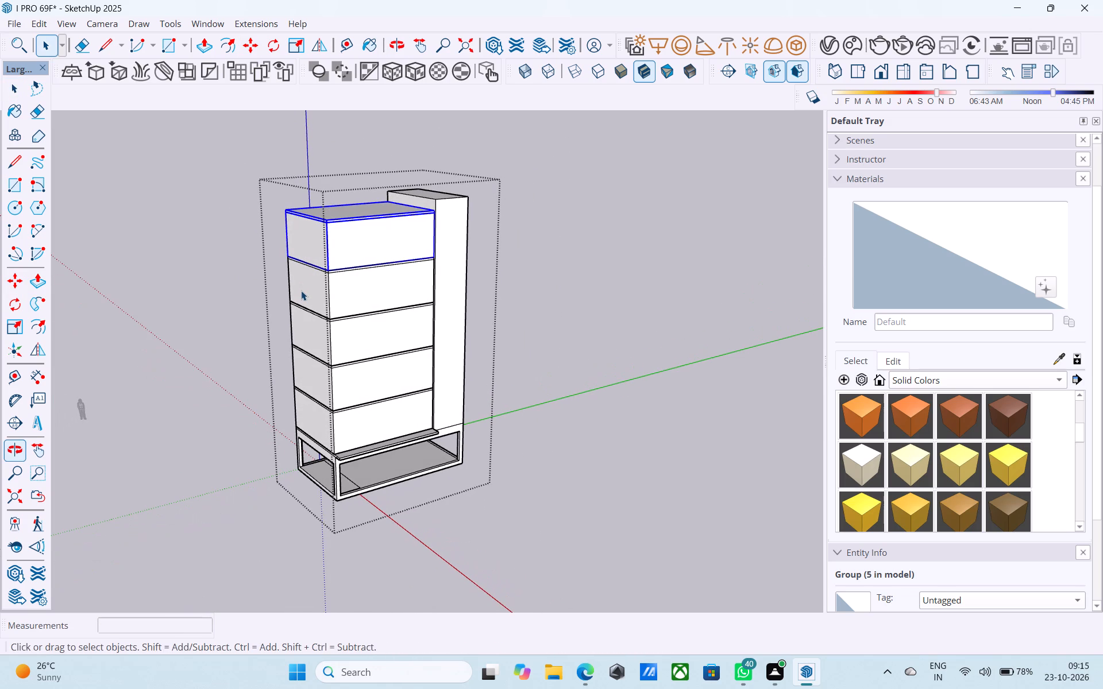
middle_drag(301, 291, 234, 248)
scroll(307, 273, up, 5)
scroll(307, 276, down, 6)
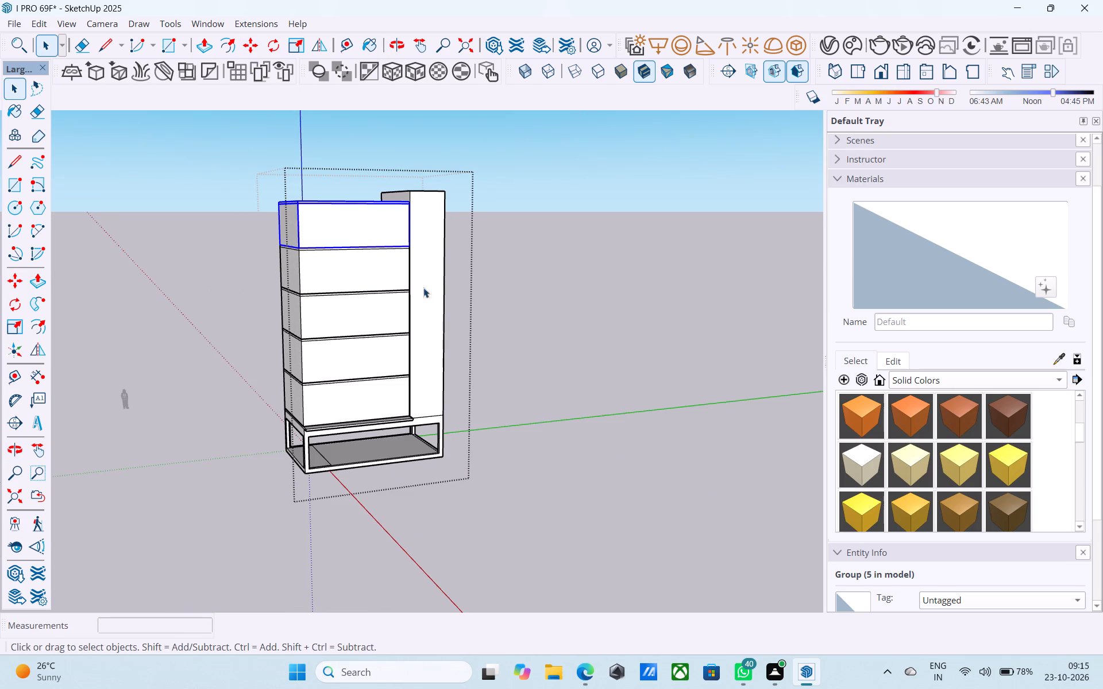
click(473, 274)
scroll(347, 388, up, 5)
scroll(345, 384, down, 7)
middle_drag(338, 383, 371, 438)
scroll(371, 438, up, 7)
scroll(371, 438, down, 7)
scroll(349, 361, up, 1)
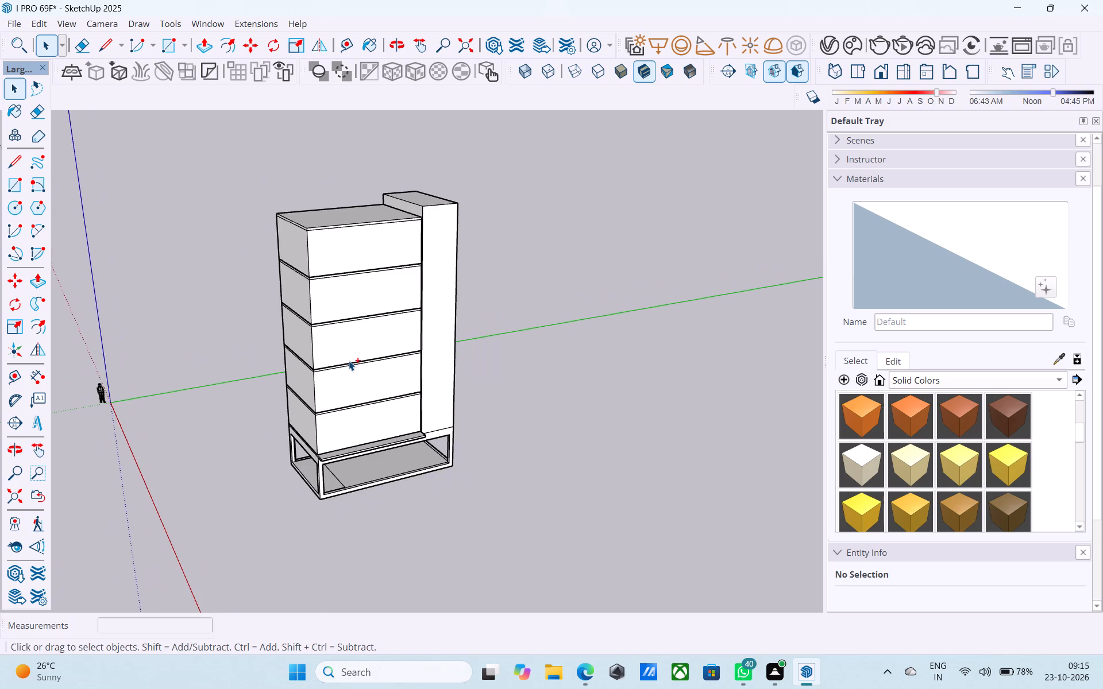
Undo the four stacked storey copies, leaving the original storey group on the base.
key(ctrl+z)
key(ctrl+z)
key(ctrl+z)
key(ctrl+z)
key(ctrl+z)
Convert the original storey group into a component with the definition name "1ST F".
click(355, 429)
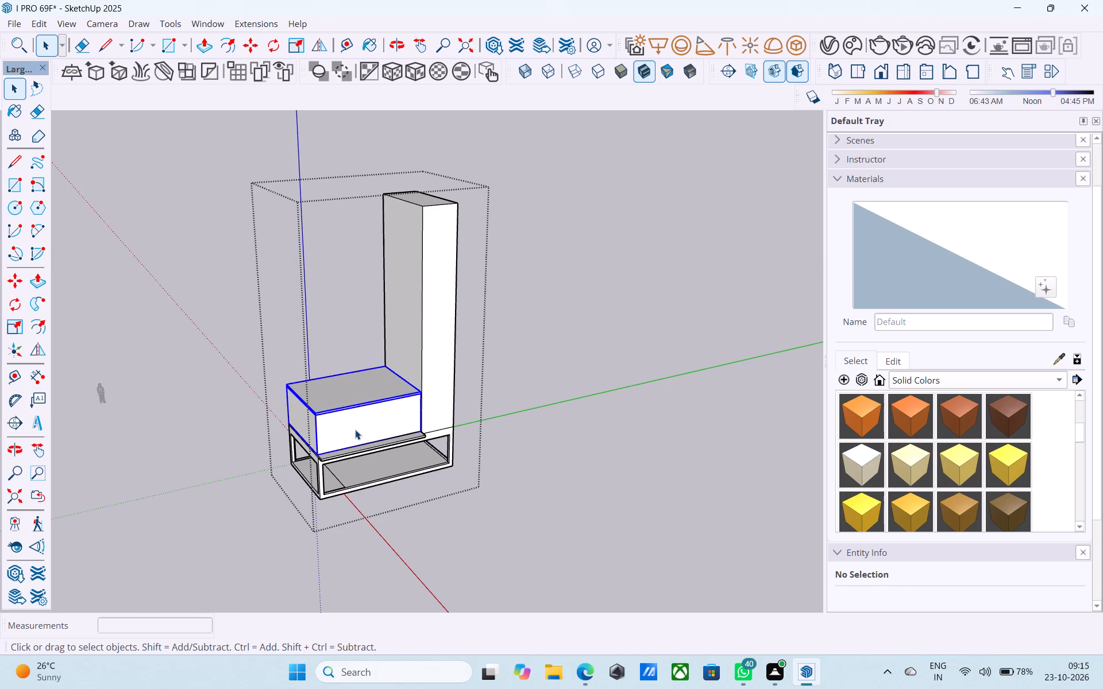
right_click(355, 429)
drag(404, 188, 411, 211)
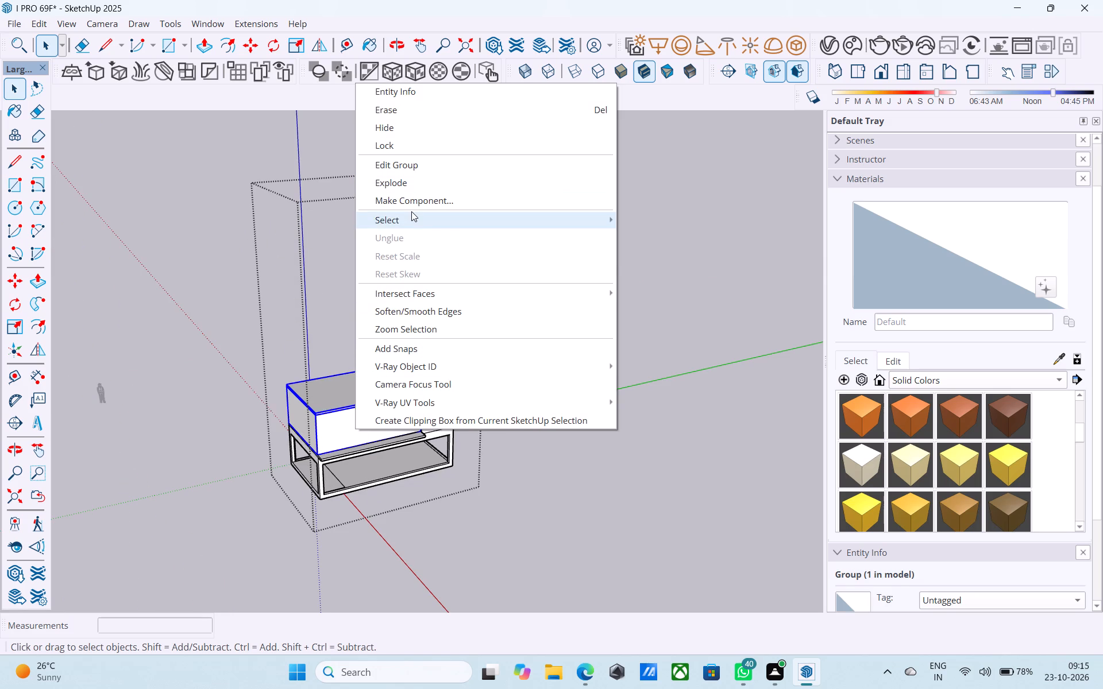
click(410, 202)
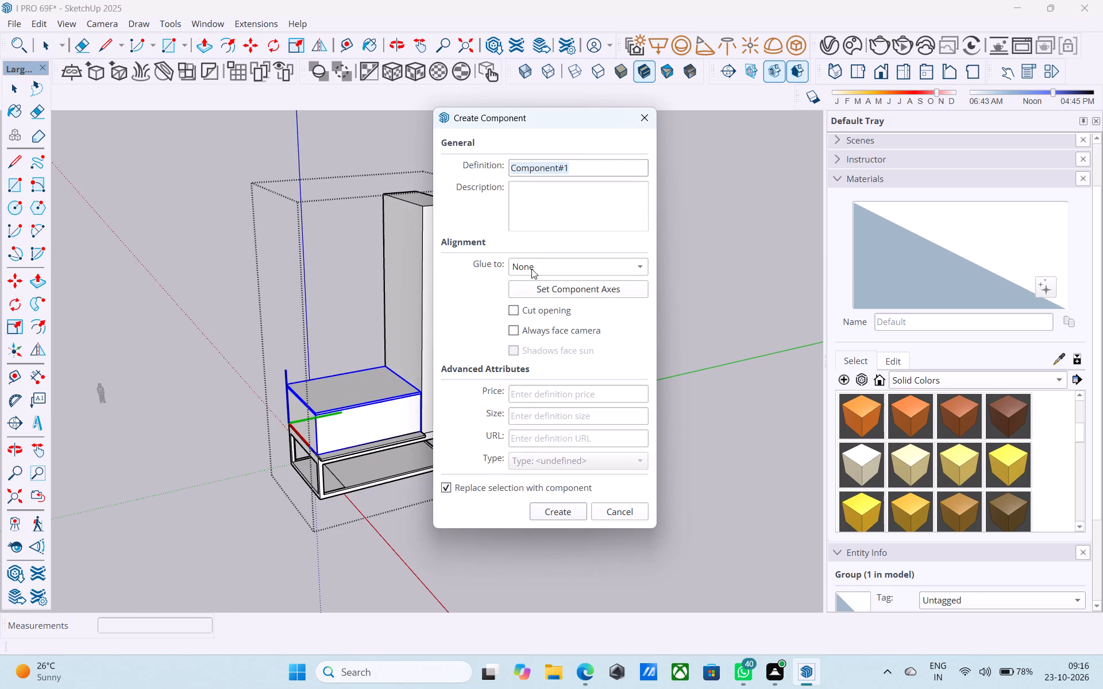
key(BackSpace)
key(BackSpace)
key(BackSpace)
key(BackSpace)
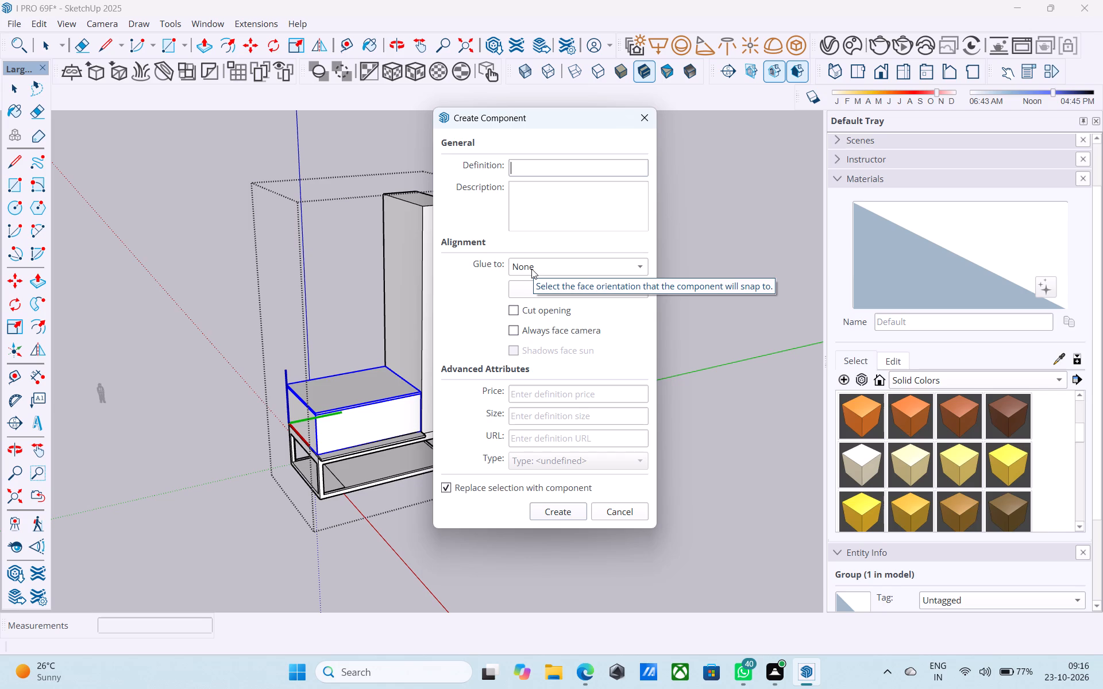
key(1)
text(ST)
key(space)
key(f)
click(560, 511)
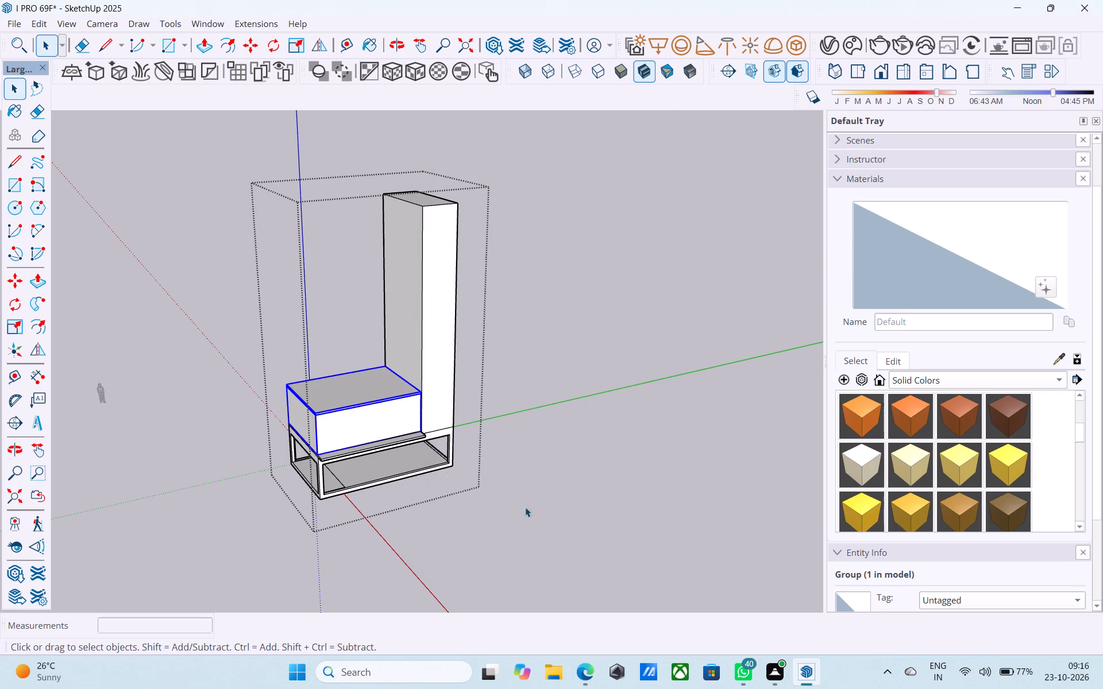
Stack four copies of the 1ST F component above the original storey at 10' 6" intervals.
click(327, 427)
scroll(327, 427, up, 3)
key(m)
scroll(319, 454, up, 6)
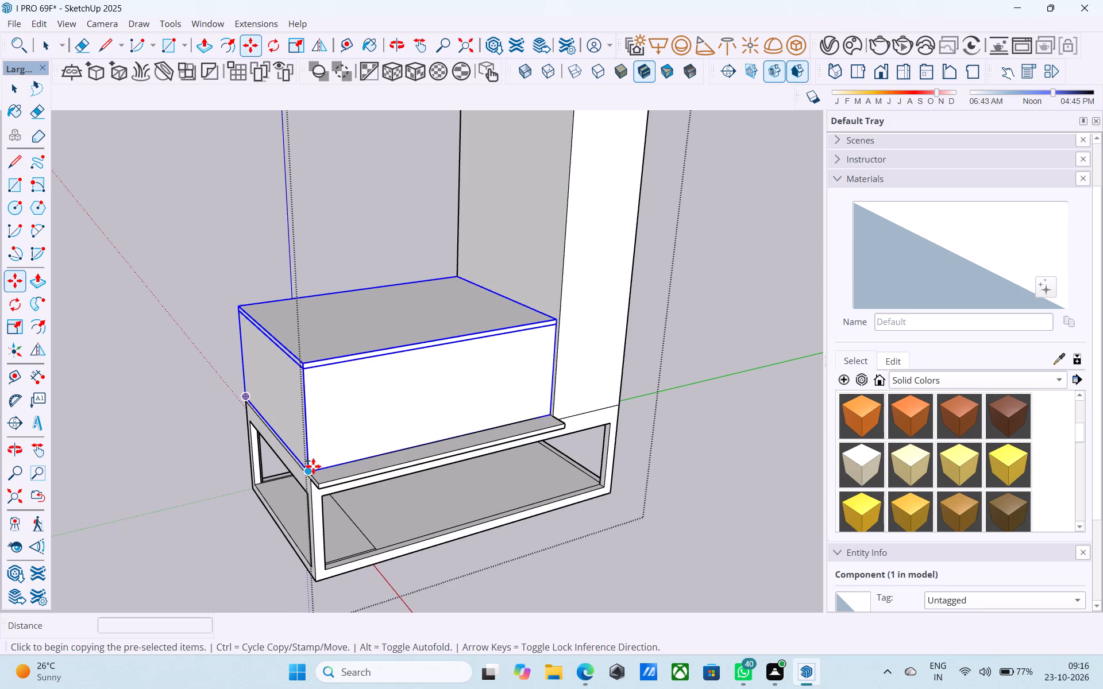
click(313, 466)
click(303, 361)
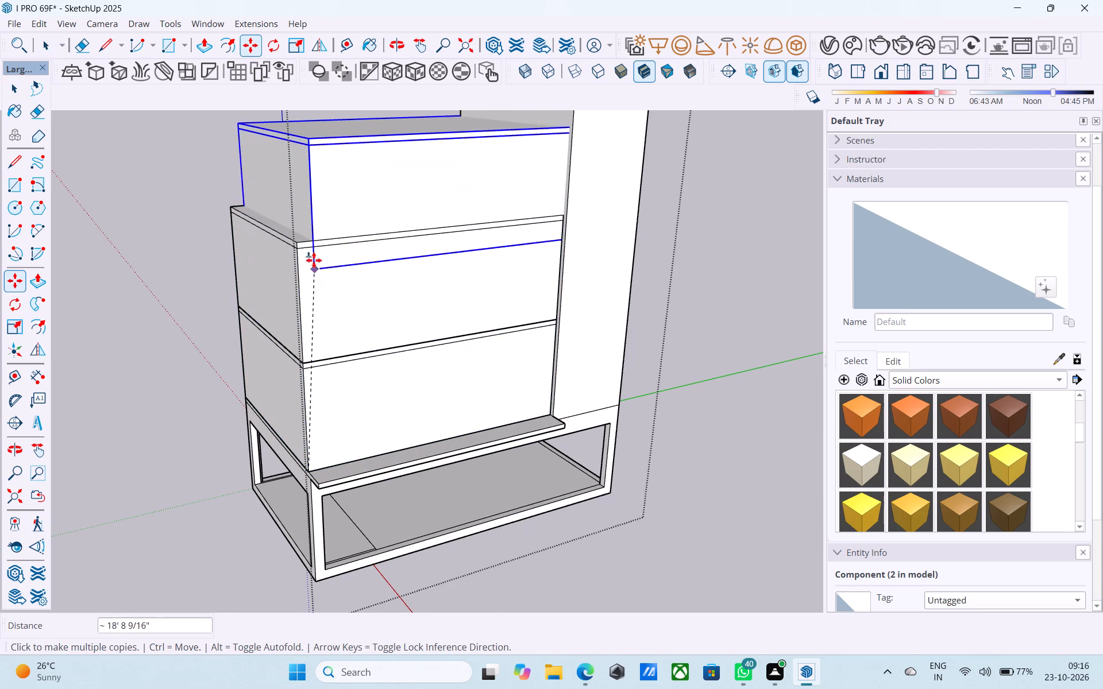
click(301, 241)
shift+middle_drag(300, 233, 341, 446)
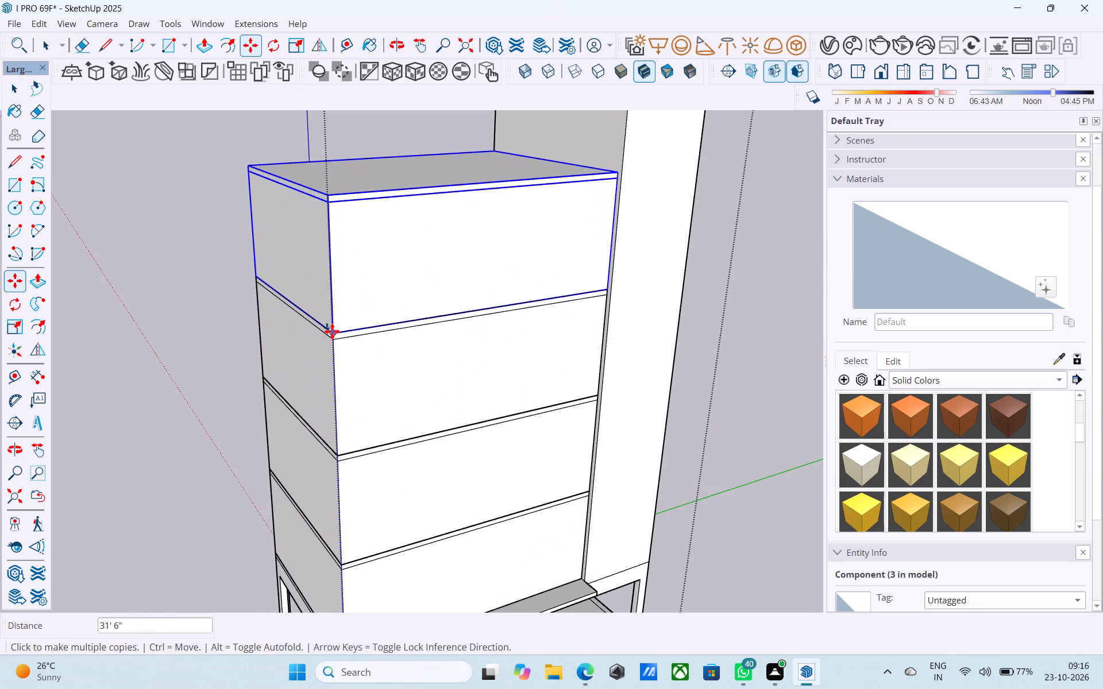
click(332, 331)
click(330, 192)
scroll(334, 195, down, 4)
shift+middle_drag(334, 196, 335, 342)
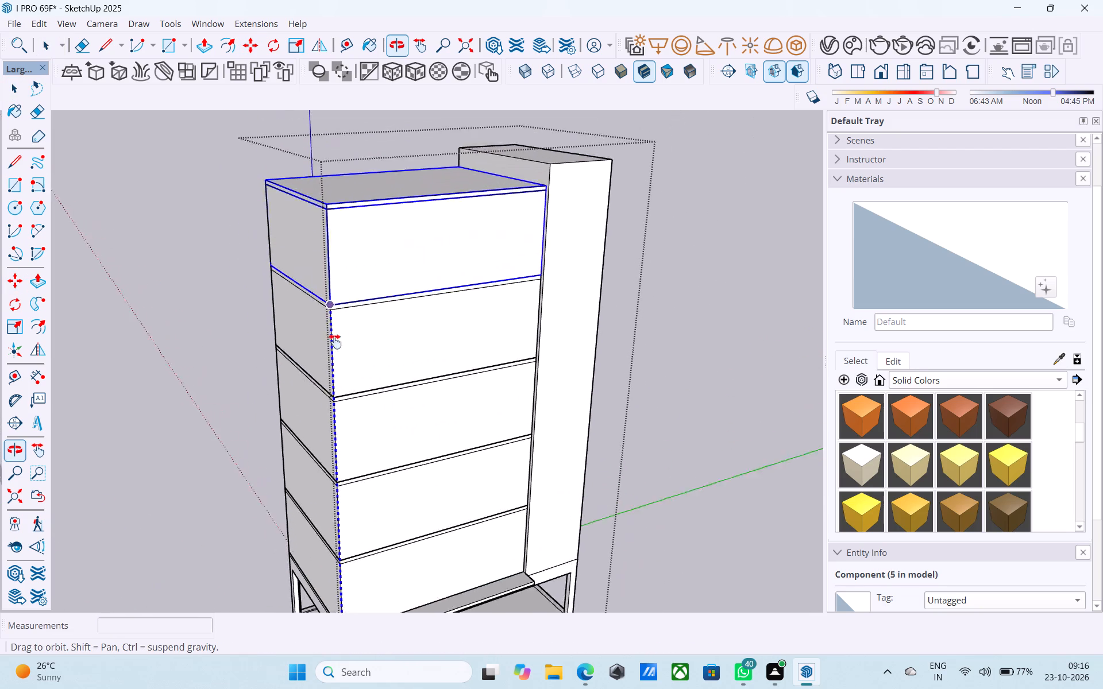
shift+middle_drag(335, 342, 339, 399)
scroll(341, 394, down, 3)
scroll(341, 394, up, 1)
scroll(341, 394, down, 3)
middle_drag(337, 388, 299, 327)
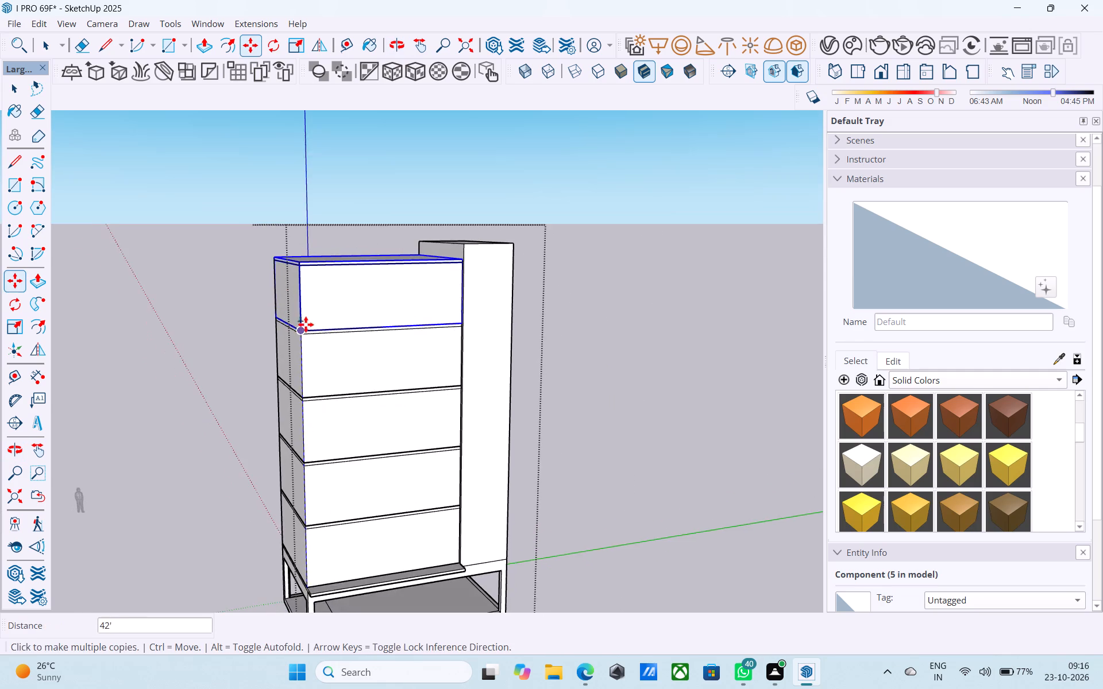
scroll(306, 324, down, 5)
key(space)
Open the lowest storey component for editing and select its long front wall face.
scroll(310, 330, up, 4)
double_click(357, 525)
scroll(353, 535, up, 4)
click(352, 536)
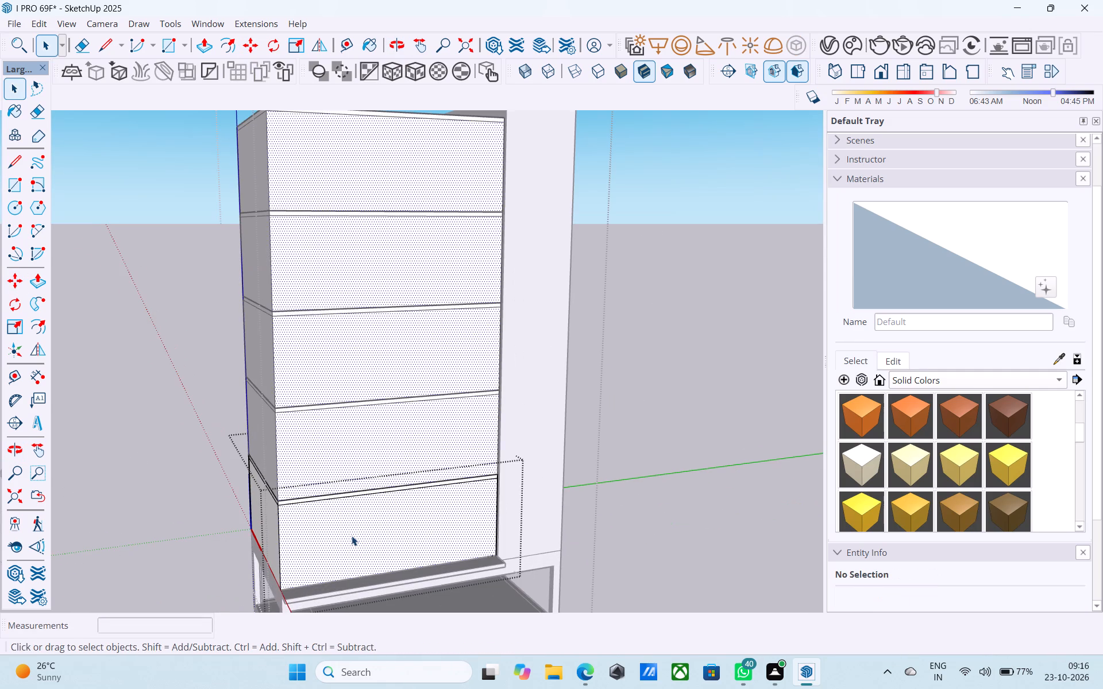
Examine the stacked storeys, tall block and open-frame base from all around, including from below.
scroll(352, 536, down, 7)
middle_drag(352, 536, 465, 439)
scroll(433, 433, up, 4)
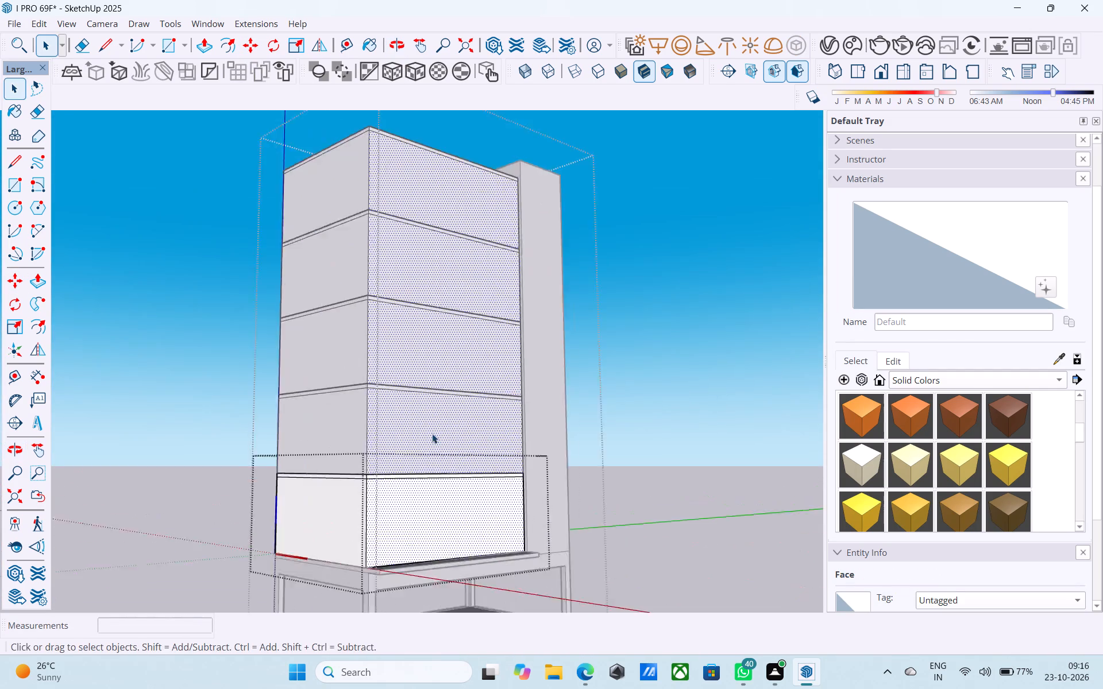
scroll(432, 433, up, 3)
scroll(428, 429, down, 6)
middle_drag(380, 429, 228, 475)
middle_drag(651, 326, 175, 448)
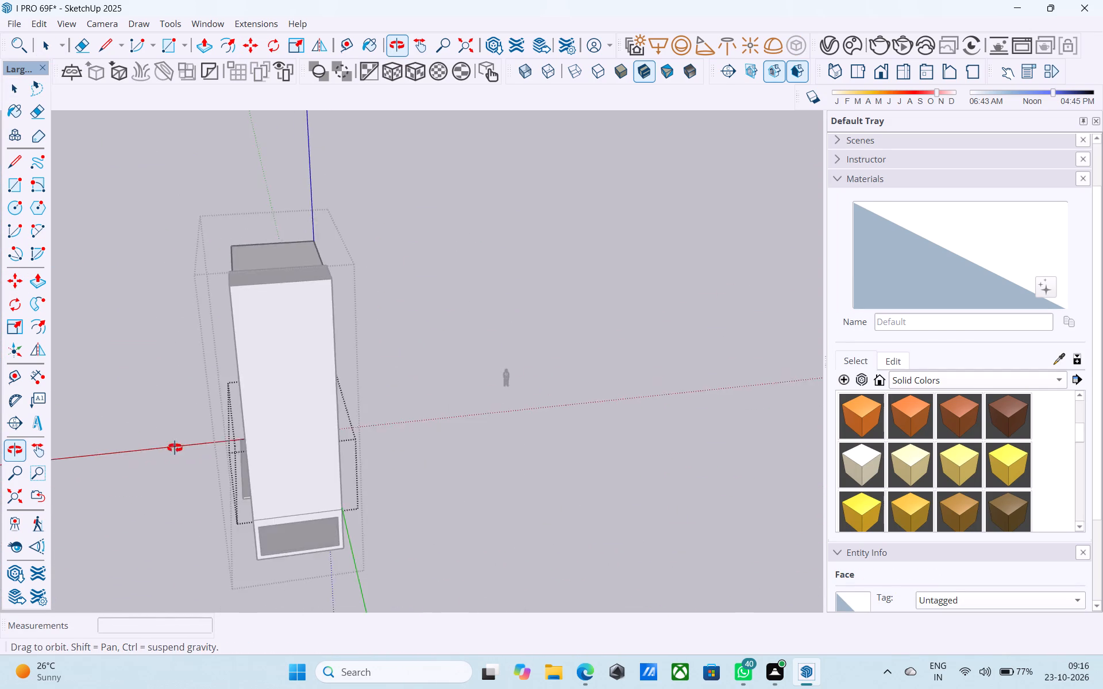
middle_drag(175, 448, 573, 357)
scroll(587, 344, down, 4)
middle_drag(421, 440, 439, 377)
scroll(421, 440, up, 9)
scroll(411, 376, down, 5)
middle_drag(410, 414, 442, 266)
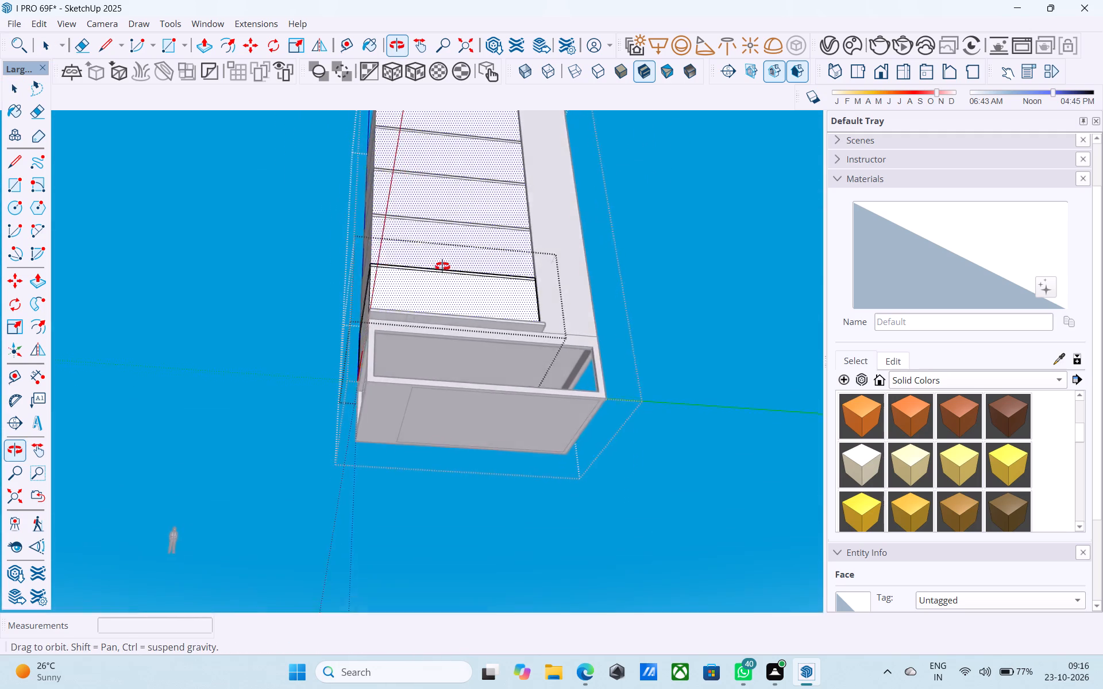
middle_drag(442, 266, 459, 420)
scroll(459, 420, up, 2)
scroll(431, 353, down, 5)
middle_drag(418, 392, 394, 579)
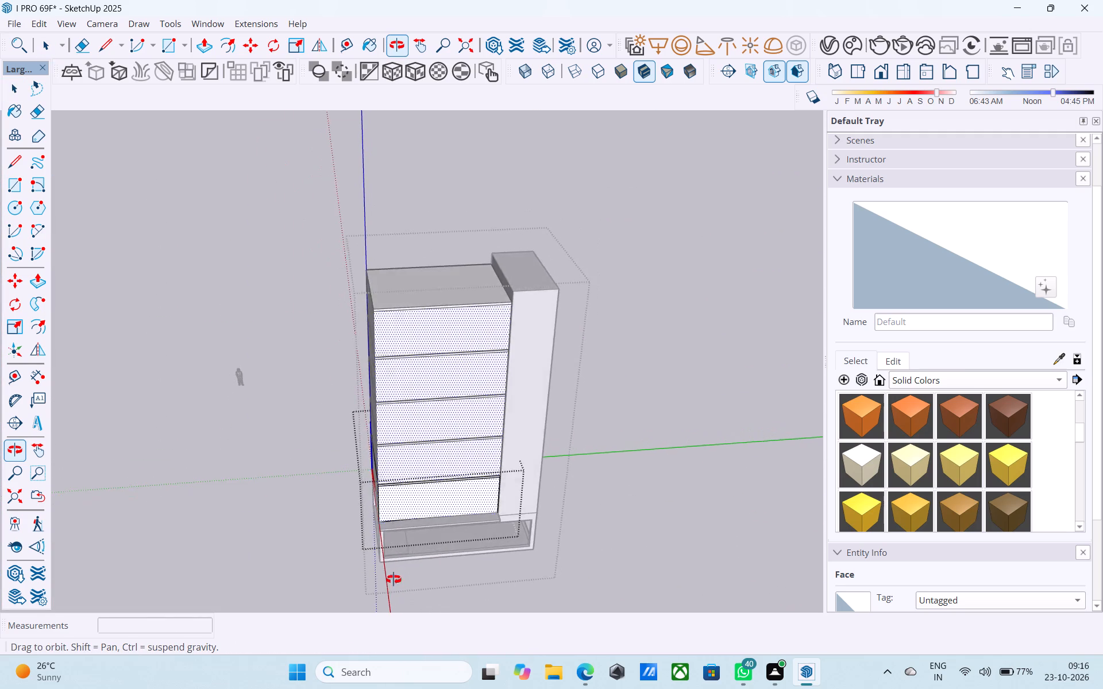
middle_drag(394, 579, 377, 497)
scroll(377, 496, up, 7)
middle_drag(391, 471, 411, 443)
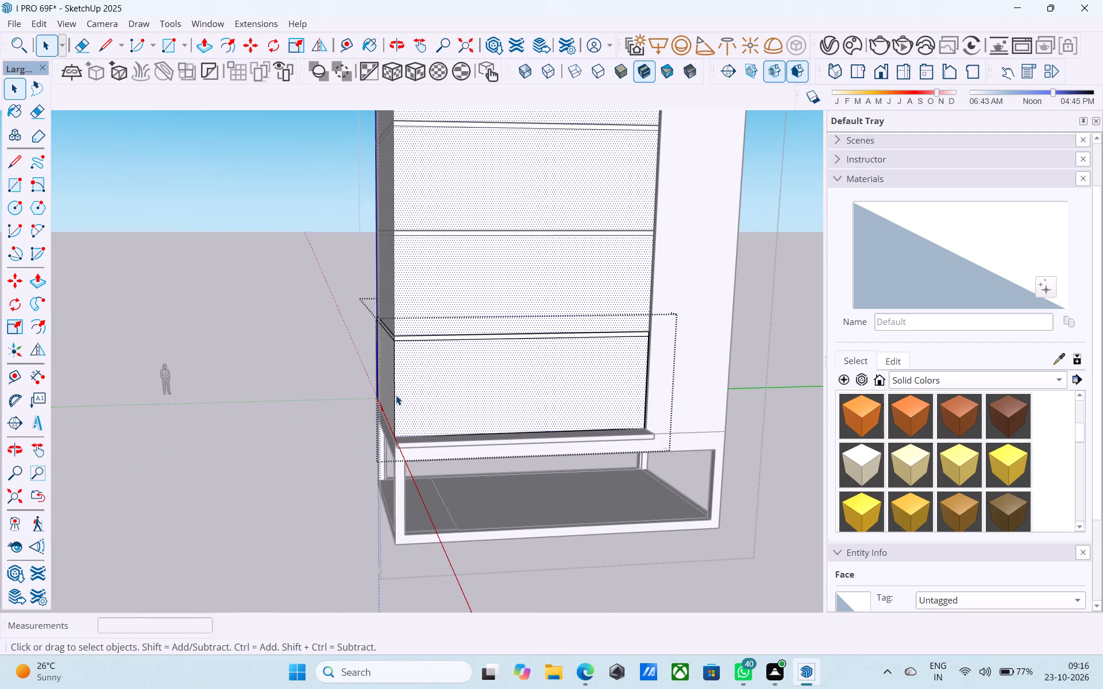
scroll(271, 426, down, 5)
middle_drag(341, 421, 377, 415)
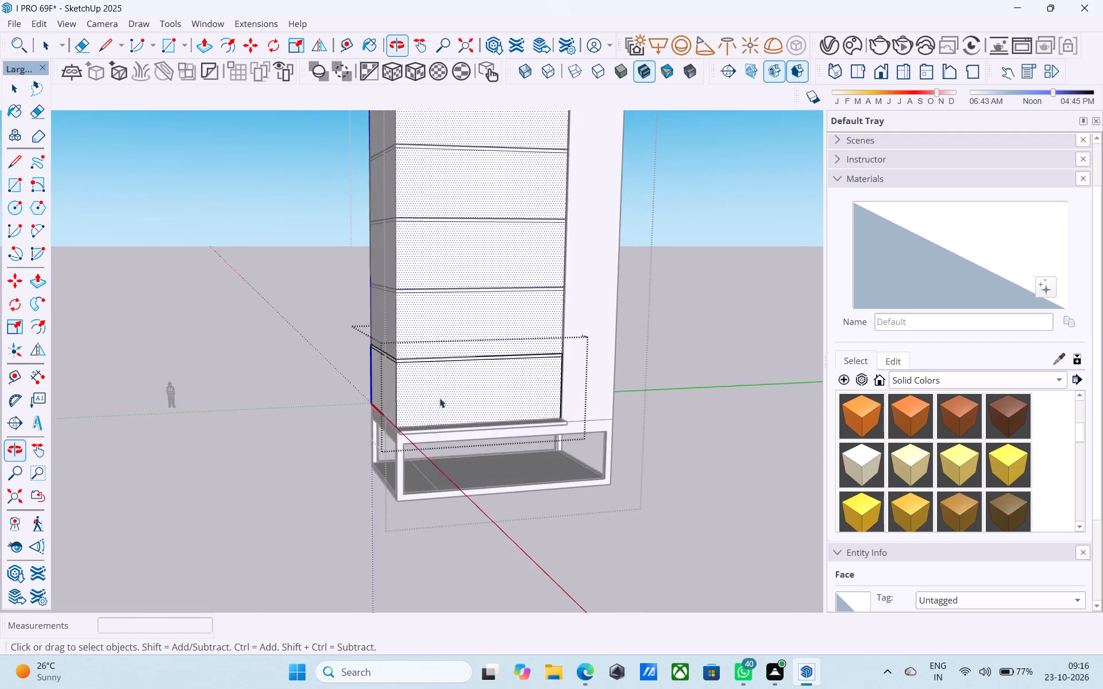
scroll(470, 377, up, 6)
scroll(410, 359, up, 4)
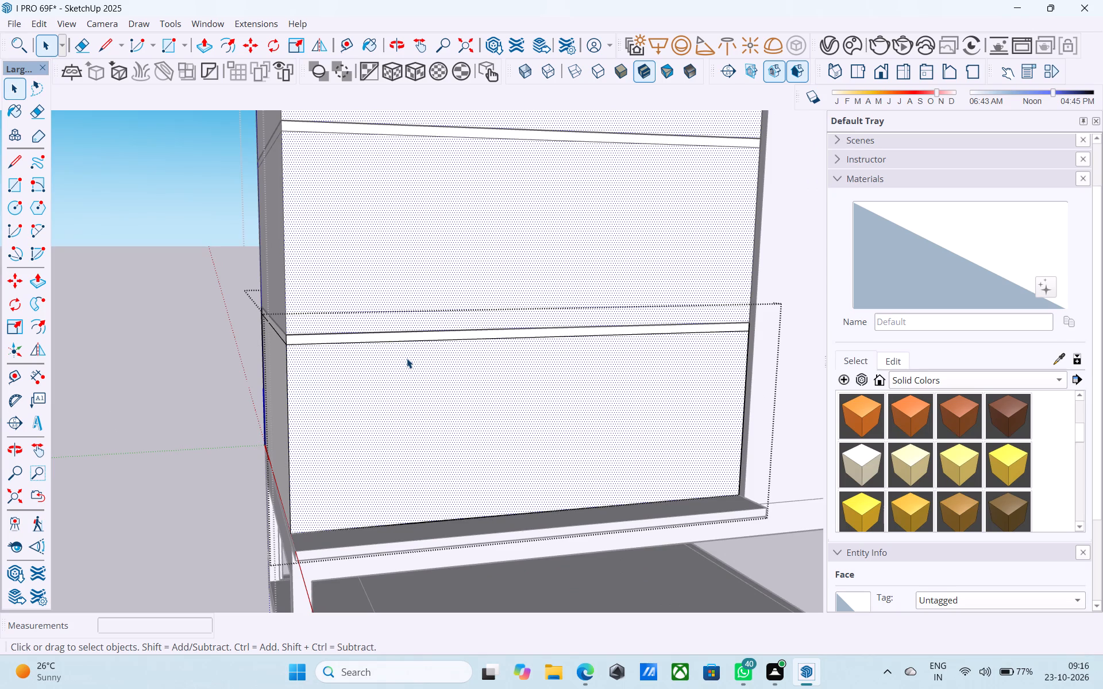
Copy the front wall's vertical corner edge at the end away from the tall block 1.5' inward along the wall.
middle_drag(394, 359, 353, 368)
middle_drag(264, 387, 325, 383)
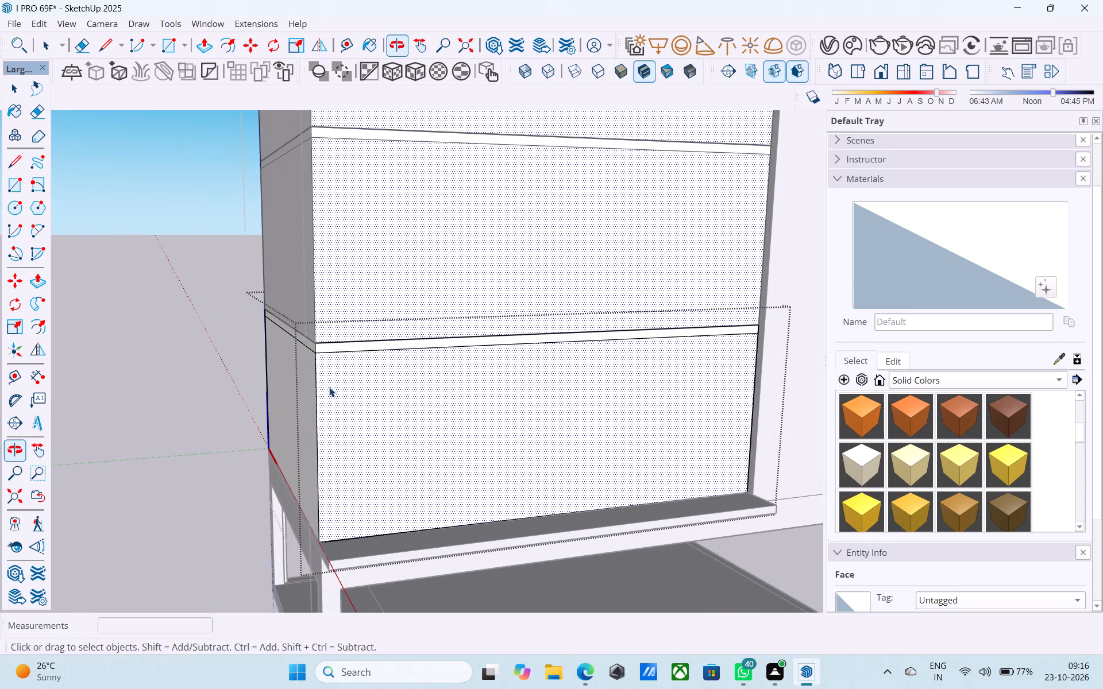
click(315, 389)
key(m)
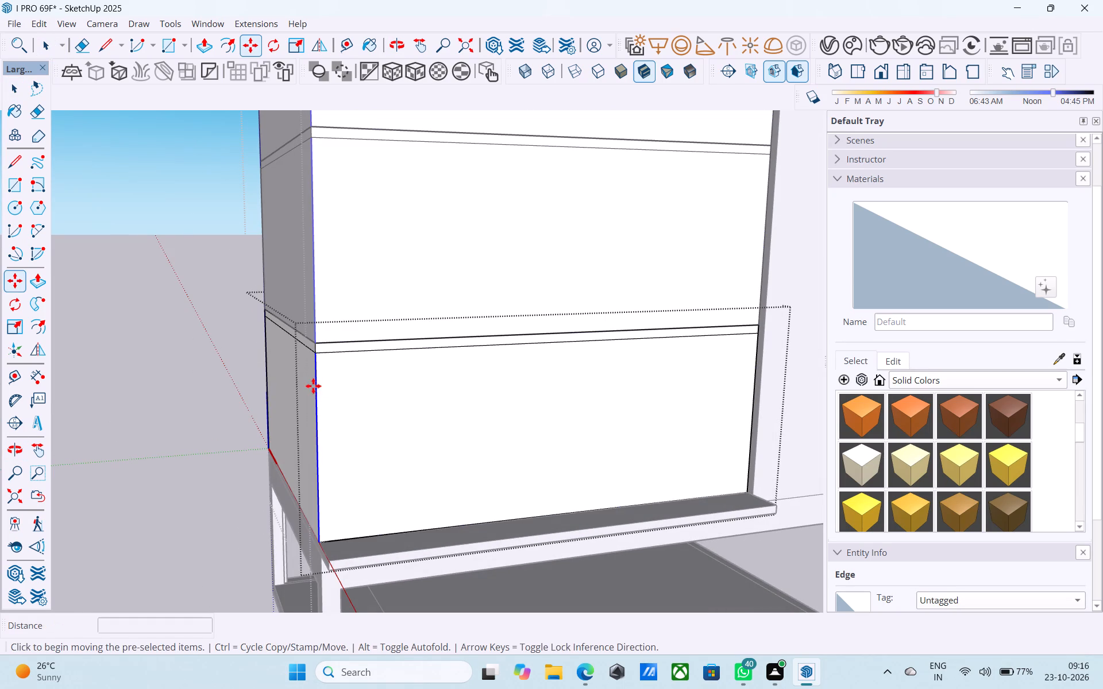
click(313, 358)
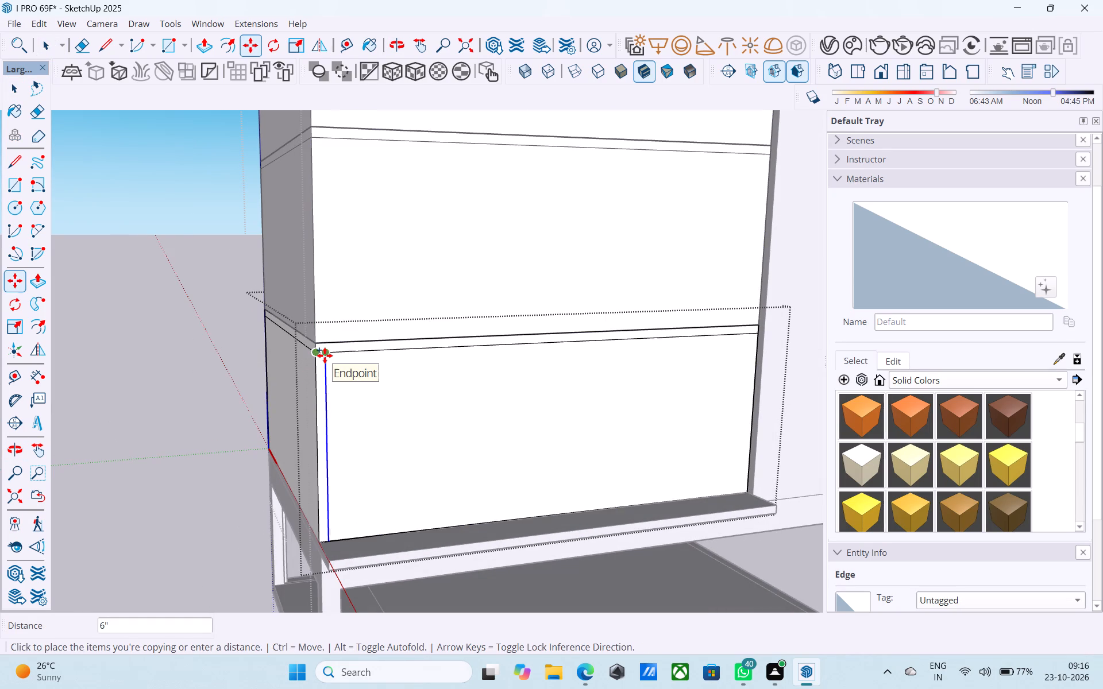
text(1')
key(Return)
text(1.5')
key(Return)
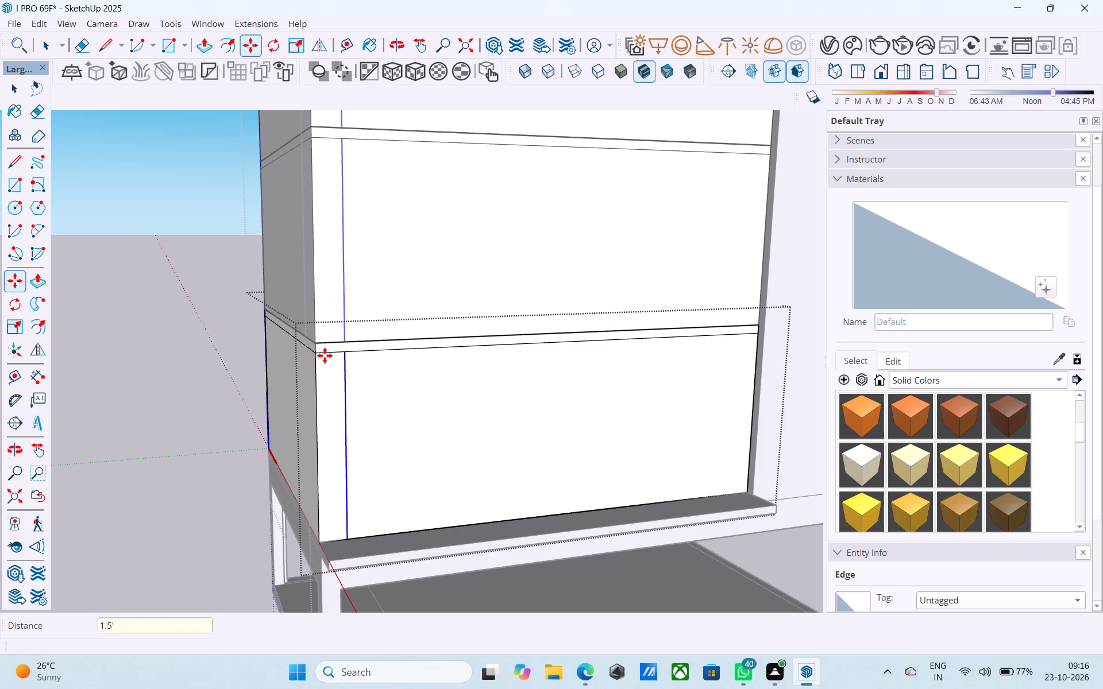
scroll(321, 358, down, 3)
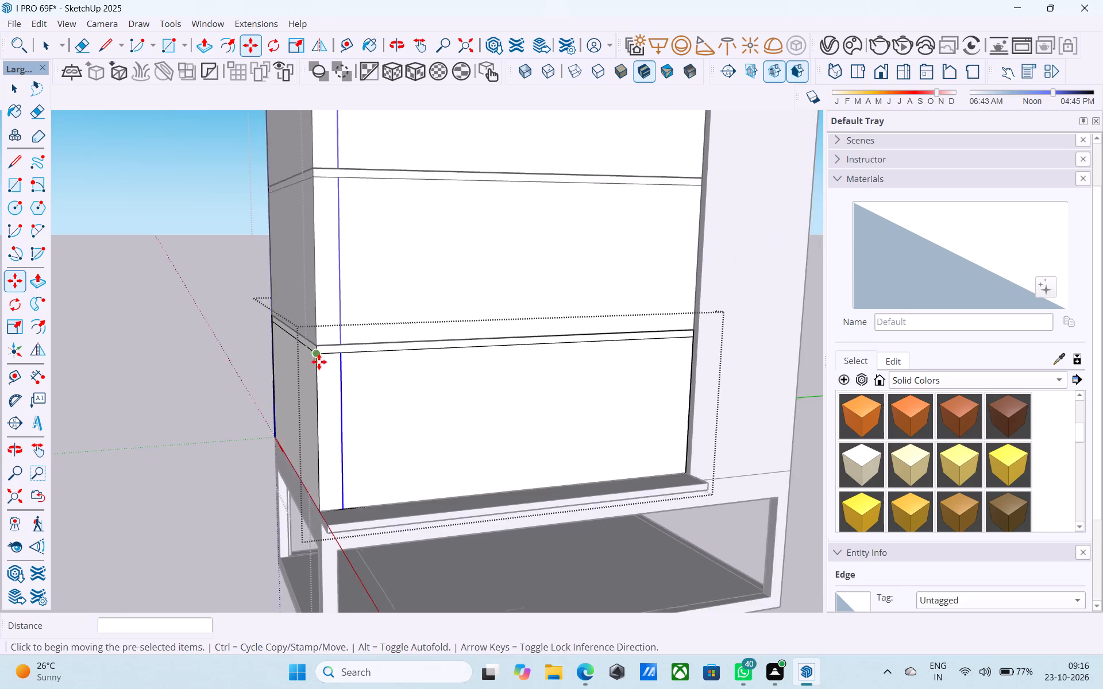
Examine the lowest storey's front wall and the new vertical edge from the front and from above.
scroll(319, 362, down, 2)
middle_drag(329, 377, 292, 369)
scroll(298, 365, down, 6)
middle_click(306, 366)
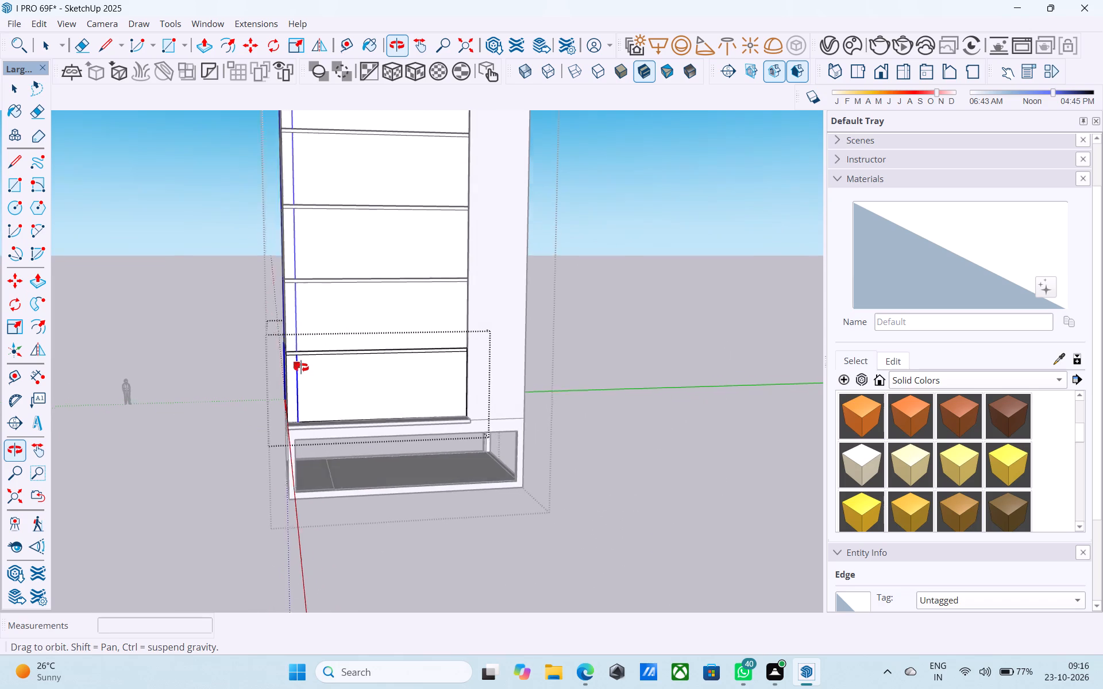
middle_drag(302, 368, 241, 382)
key(space)
scroll(266, 395, up, 6)
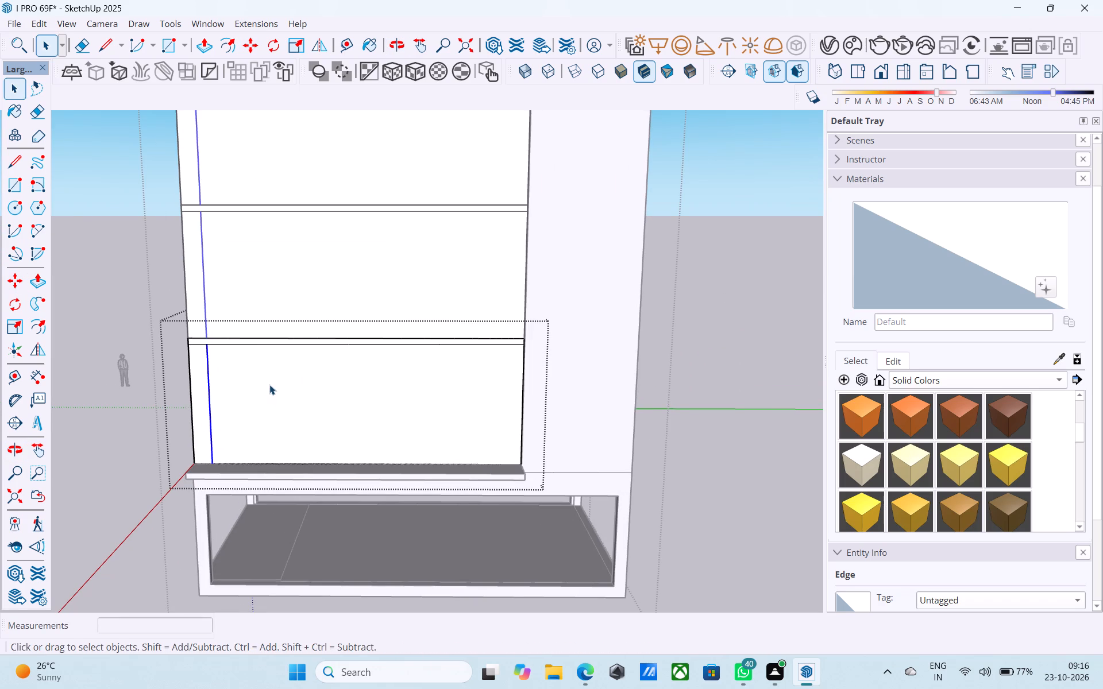
middle_drag(279, 370, 275, 354)
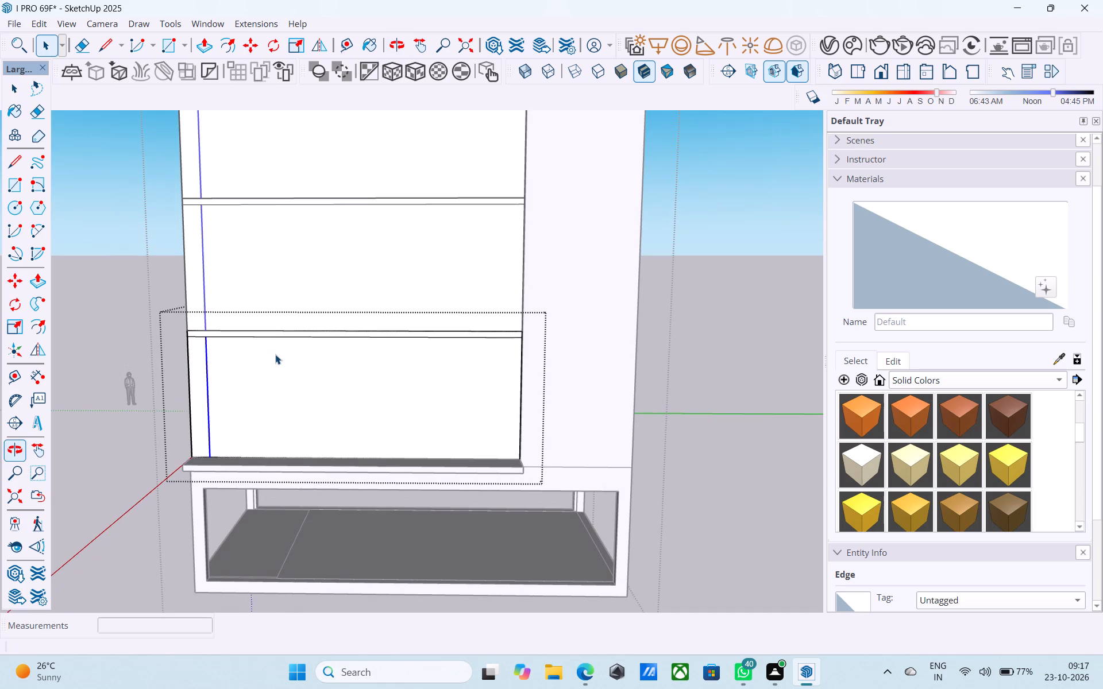
scroll(274, 354, down, 3)
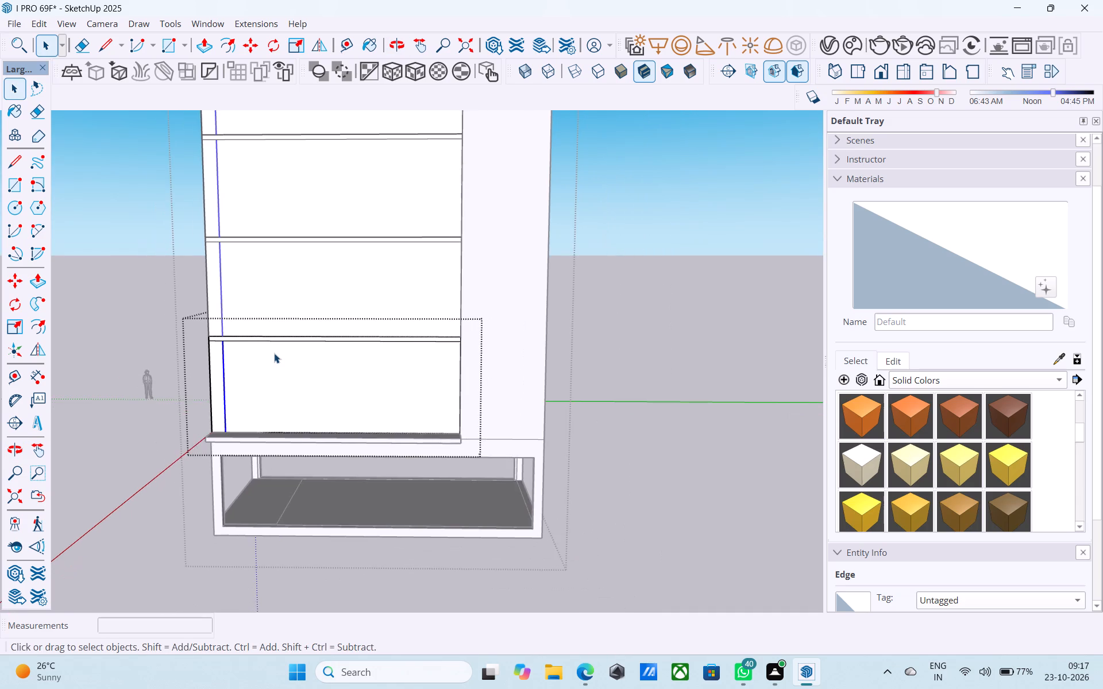
middle_drag(274, 353, 194, 367)
scroll(197, 366, up, 4)
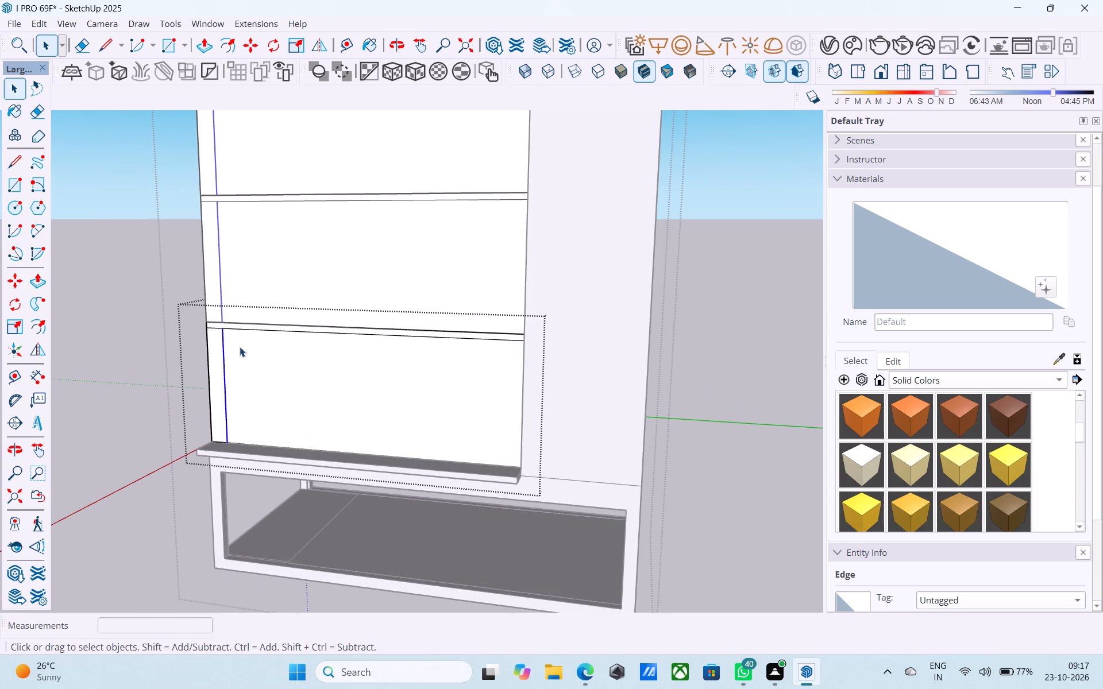
middle_drag(237, 347, 279, 361)
middle_drag(296, 354, 164, 442)
scroll(165, 442, up, 1)
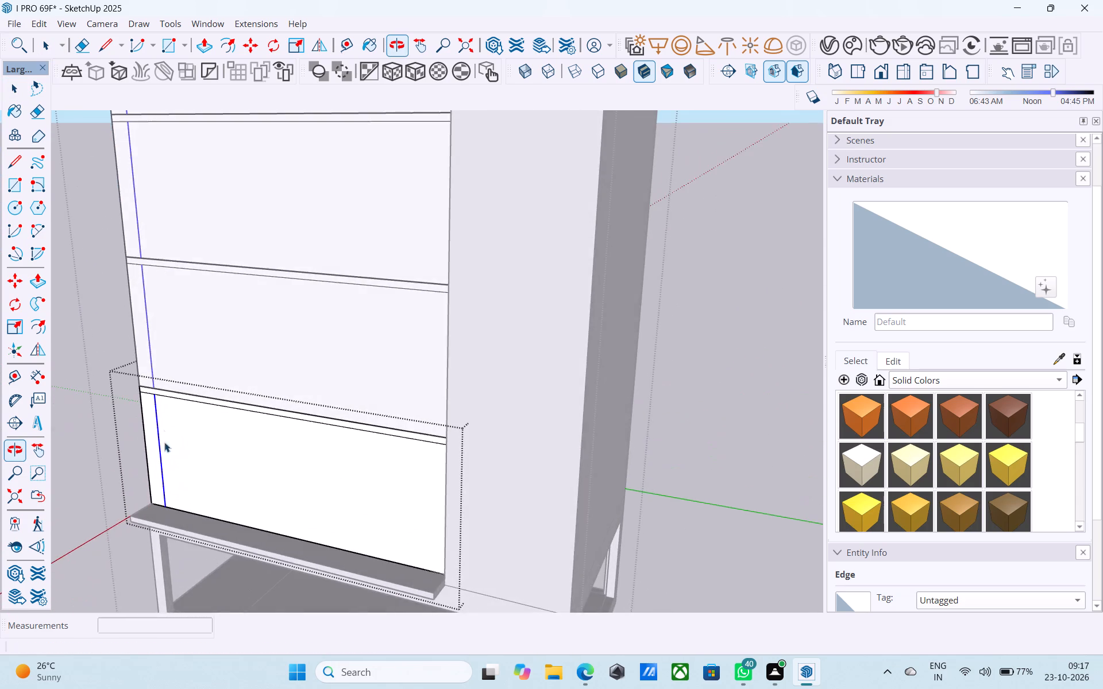
scroll(209, 377, up, 4)
scroll(219, 377, down, 4)
middle_drag(219, 377, 287, 380)
Push the large front wall panel beside the new vertical edge 6" inward, through the wall thickness.
click(347, 363)
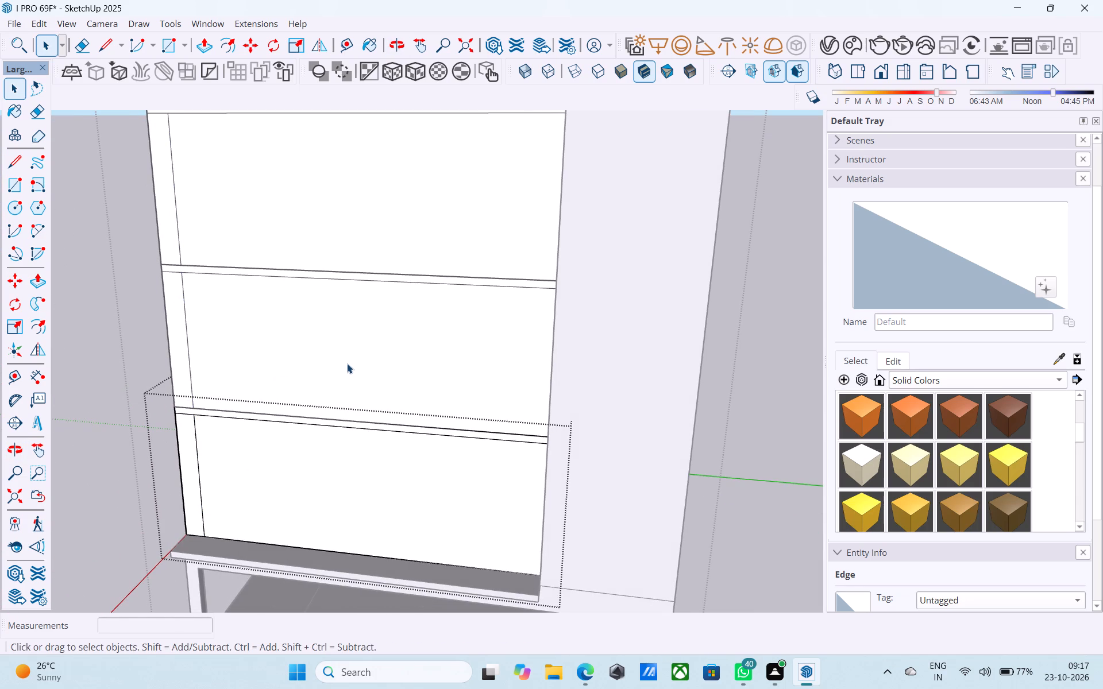
click(345, 361)
shift+middle_drag(343, 361, 350, 349)
scroll(350, 342, down, 4)
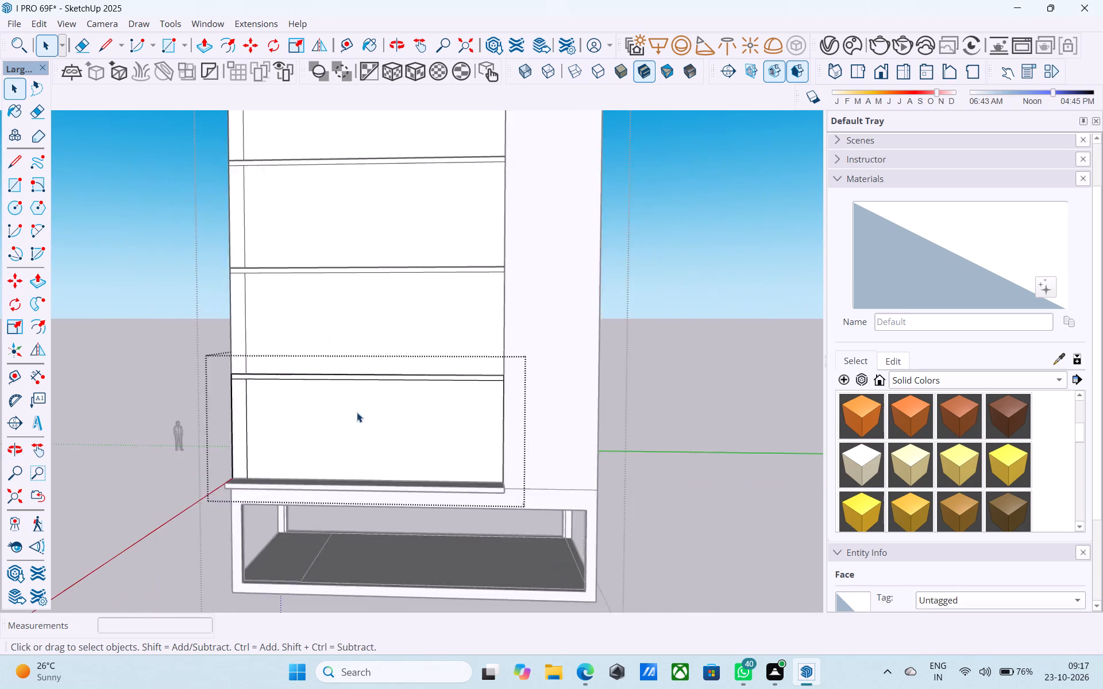
scroll(353, 423, up, 4)
click(350, 423)
key(p)
click(348, 428)
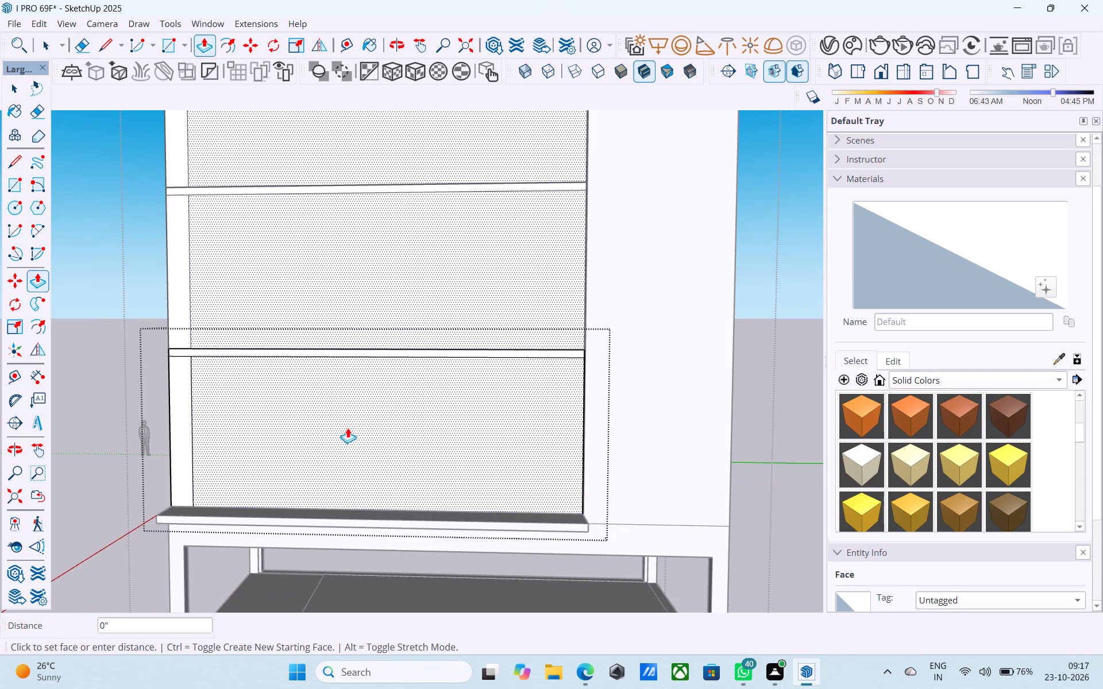
scroll(347, 409, up, 5)
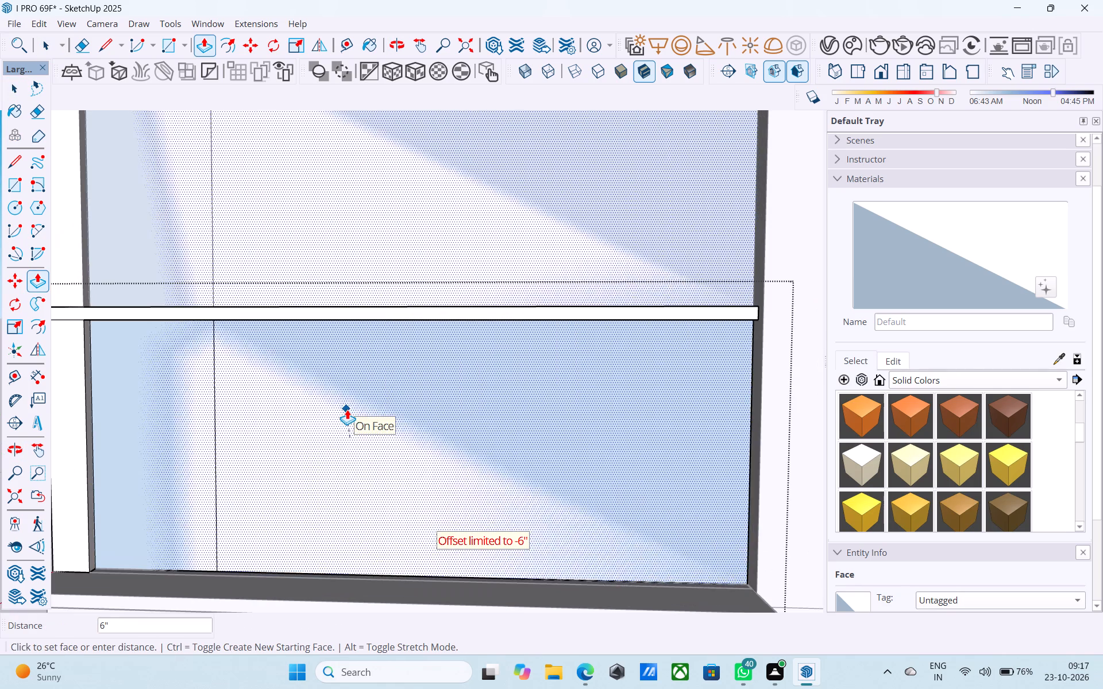
click(347, 409)
Delete the leftover inner wall face still closing the front opening of the lowest storey.
scroll(347, 409, down, 5)
middle_drag(347, 409, 678, 424)
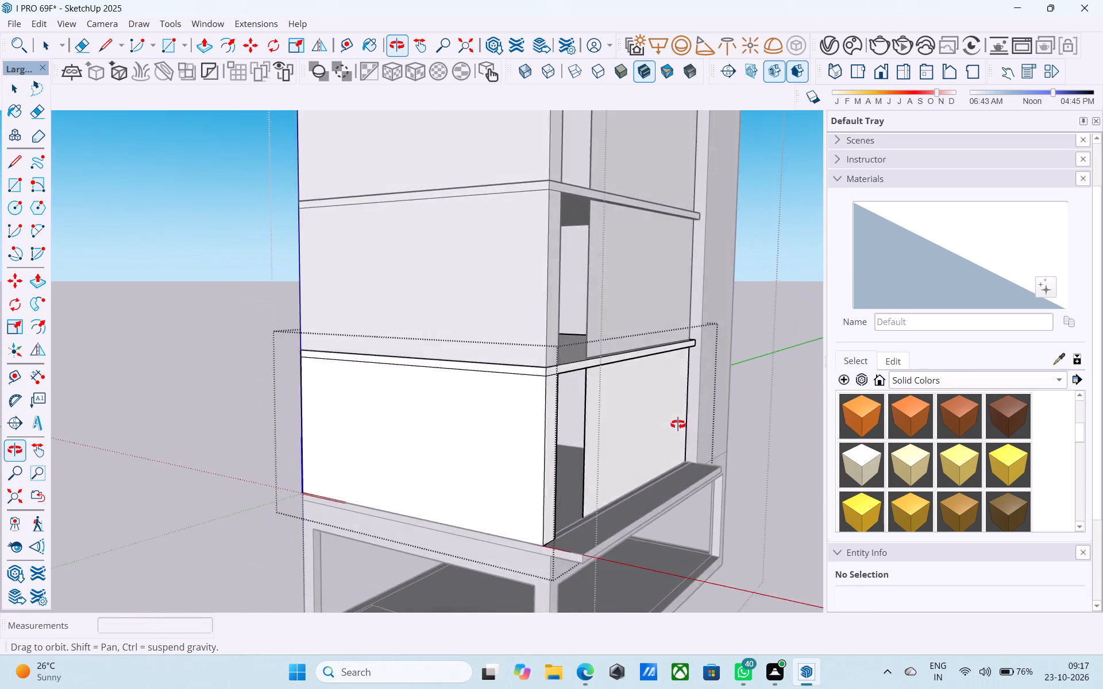
middle_drag(678, 424, 682, 412)
key(space)
scroll(651, 404, up, 3)
click(631, 399)
key(Delete)
Erase the stray vertical edge left standing in the storey's front opening.
scroll(631, 398, up, 1)
middle_drag(630, 398, 588, 392)
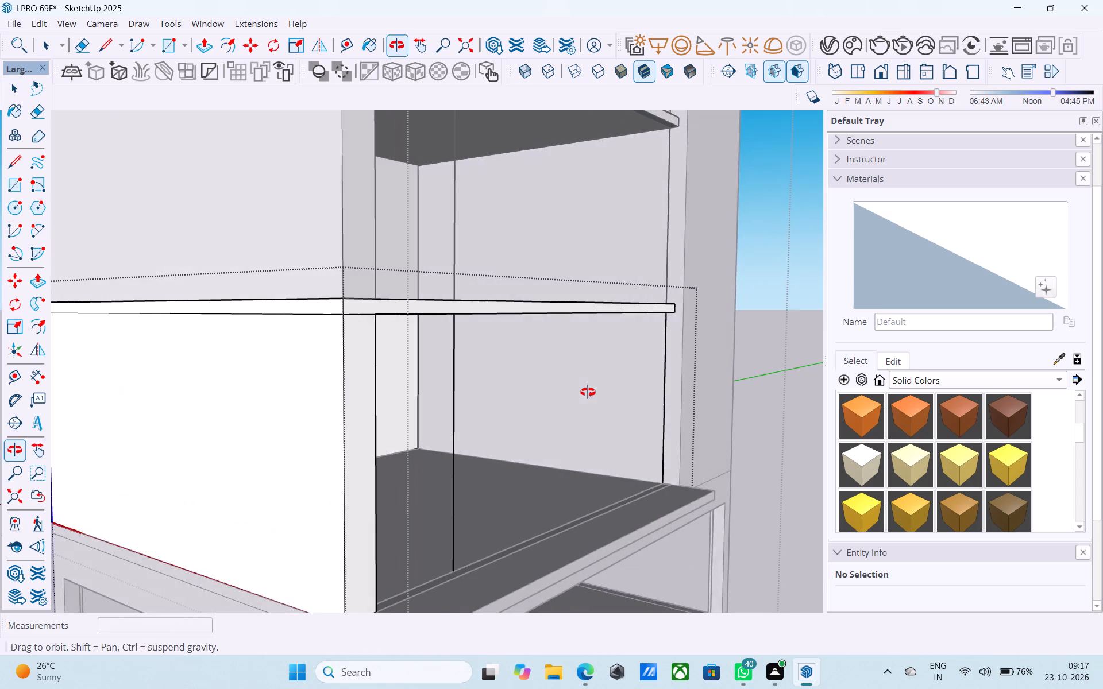
middle_drag(588, 392, 587, 392)
scroll(587, 389, down, 5)
middle_drag(577, 400, 232, 456)
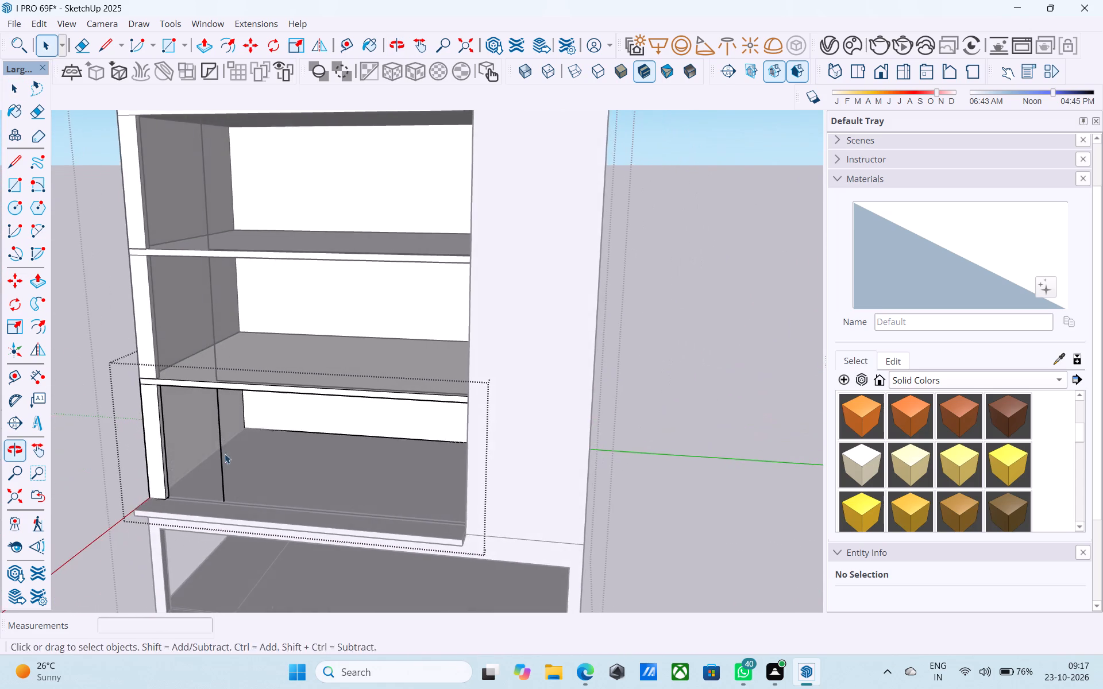
middle_drag(225, 454, 240, 455)
key(e)
click(256, 462)
key(space)
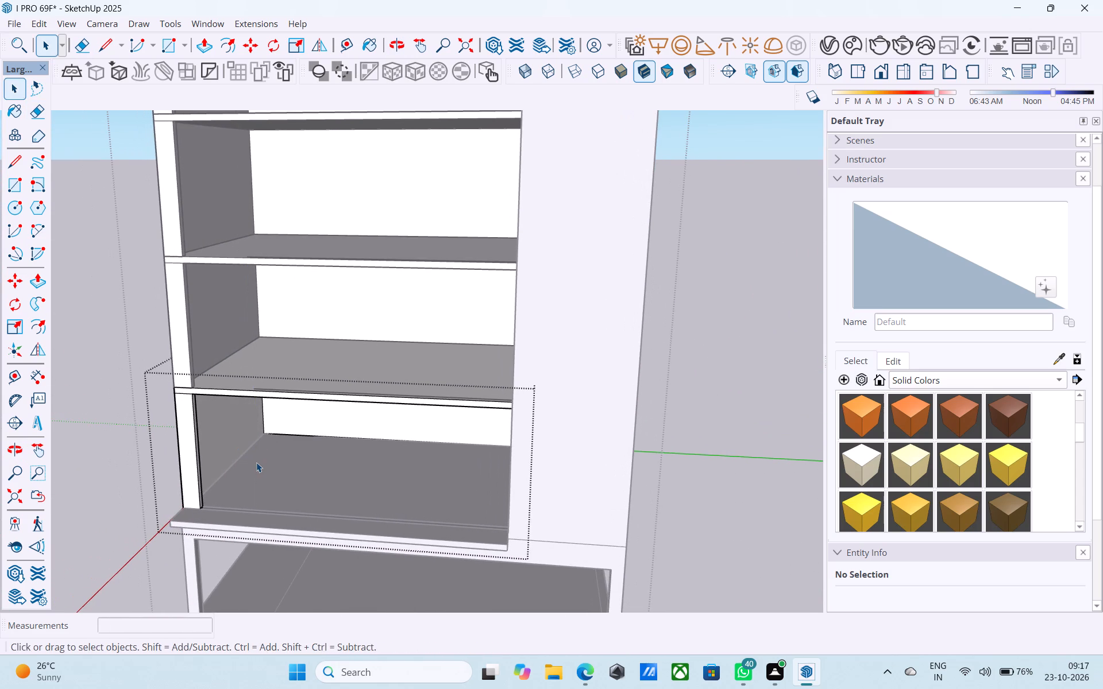
Examine the opened front of the storeys and the foot of the remaining corner pier, from above and close up.
scroll(256, 462, down, 3)
middle_drag(257, 463, 258, 450)
shift+scroll(255, 443, down, 1)
shift+middle_drag(255, 443, 288, 638)
shift+middle_drag(254, 458, 243, 381)
scroll(347, 464, up, 4)
middle_drag(314, 495, 281, 381)
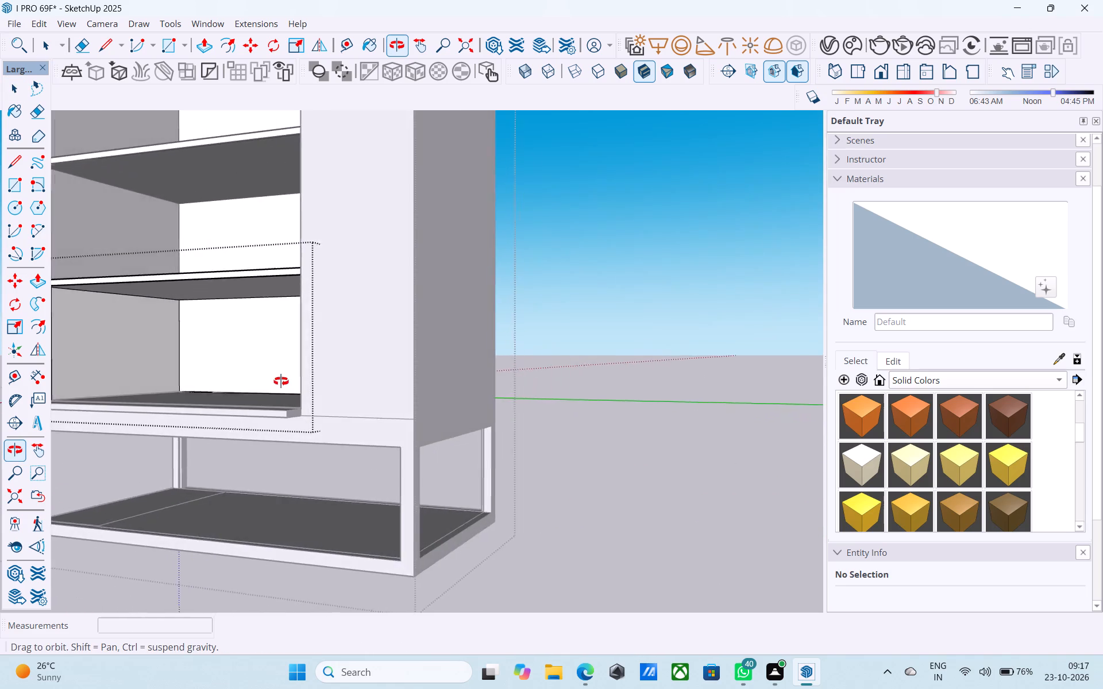
middle_drag(281, 381, 319, 385)
scroll(480, 382, down, 4)
middle_drag(477, 399, 462, 411)
middle_drag(350, 402, 307, 389)
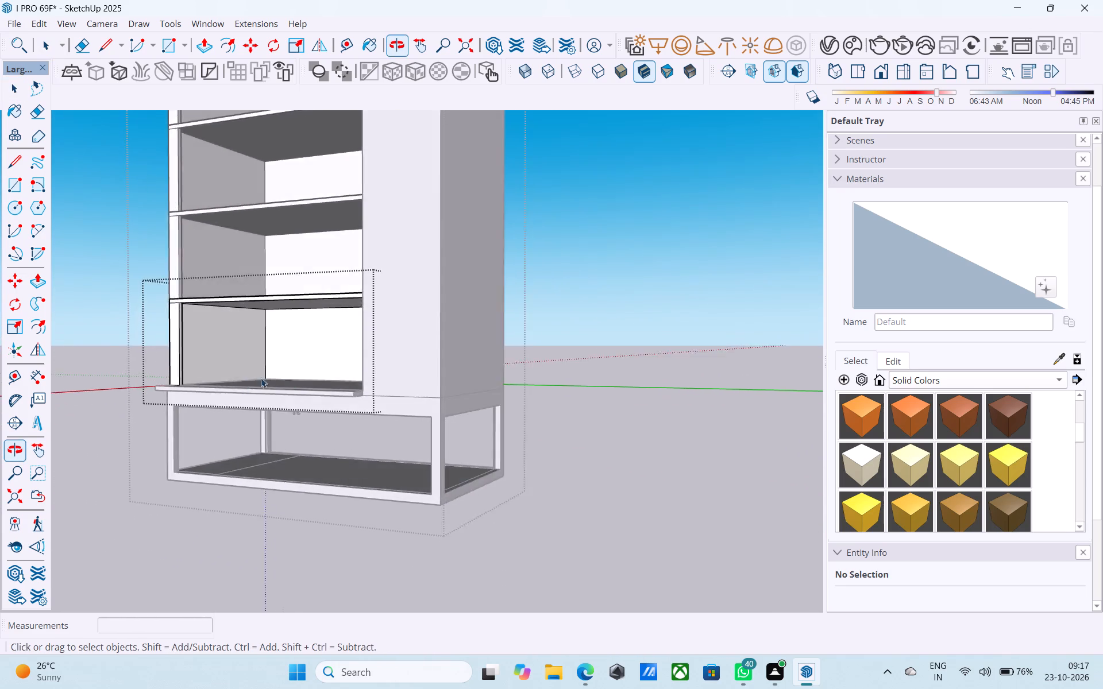
scroll(208, 376, up, 8)
middle_drag(169, 361, 248, 399)
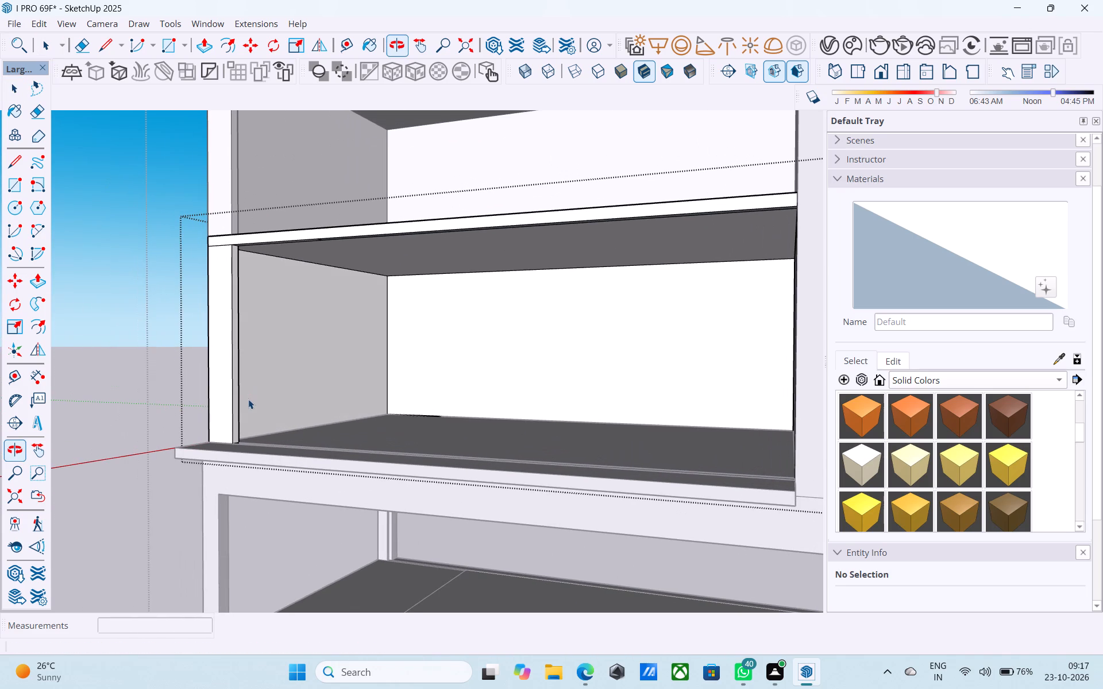
middle_drag(248, 400, 207, 397)
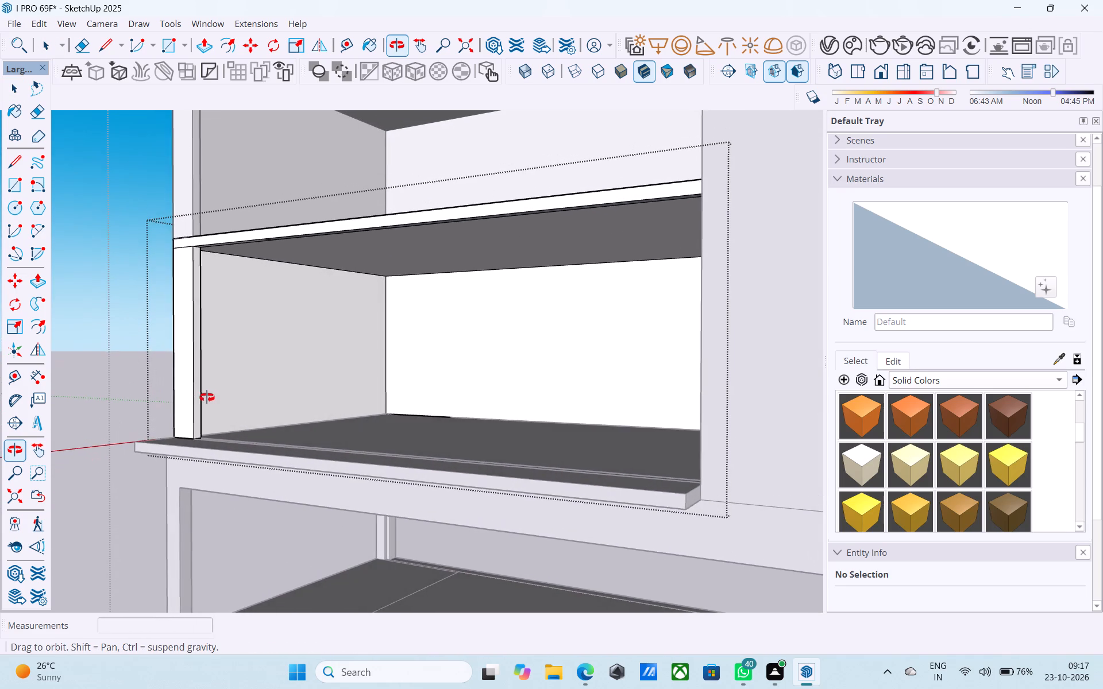
middle_drag(207, 397, 200, 398)
scroll(200, 398, up, 5)
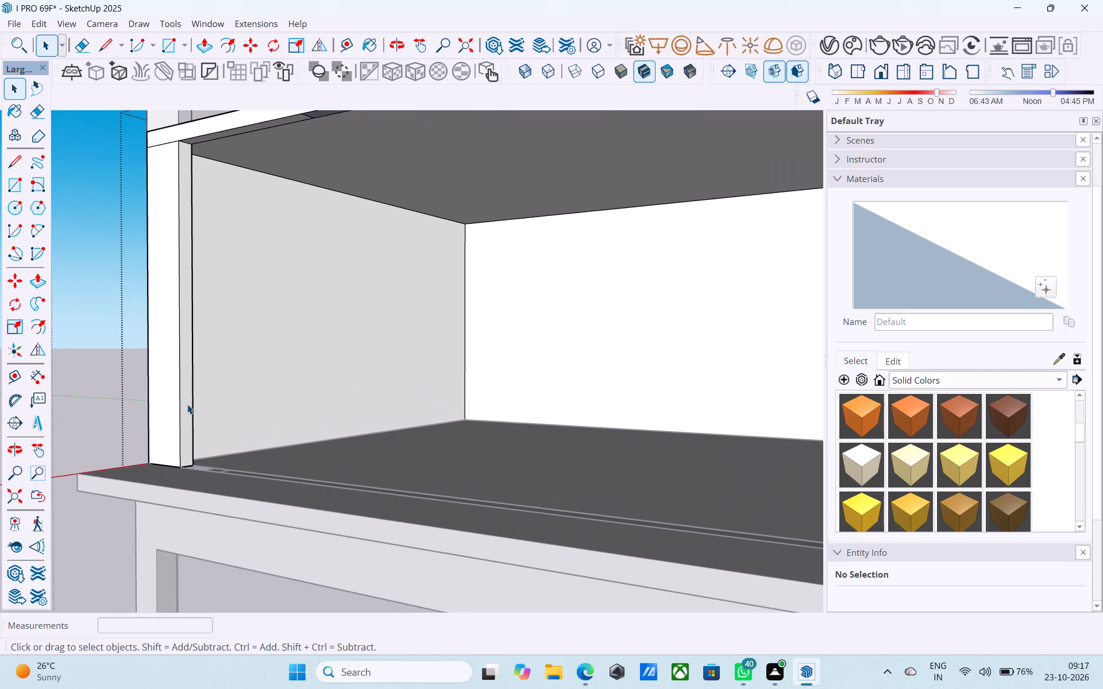
middle_drag(188, 405, 91, 452)
scroll(100, 447, up, 4)
middle_drag(210, 411, 58, 441)
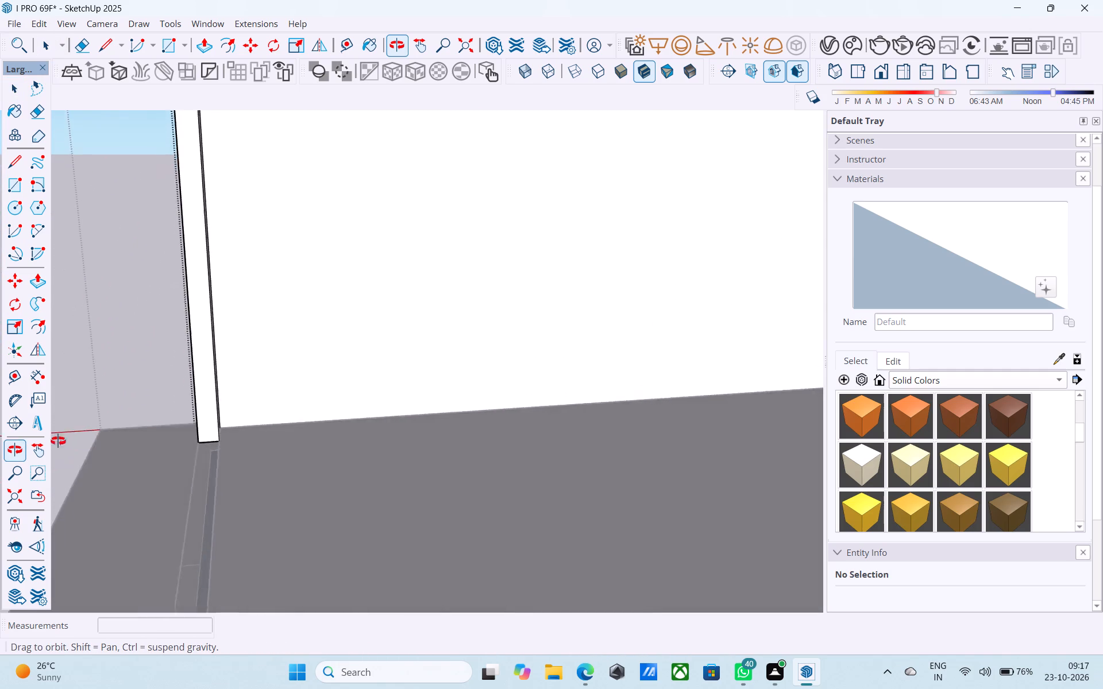
middle_drag(58, 441, 202, 415)
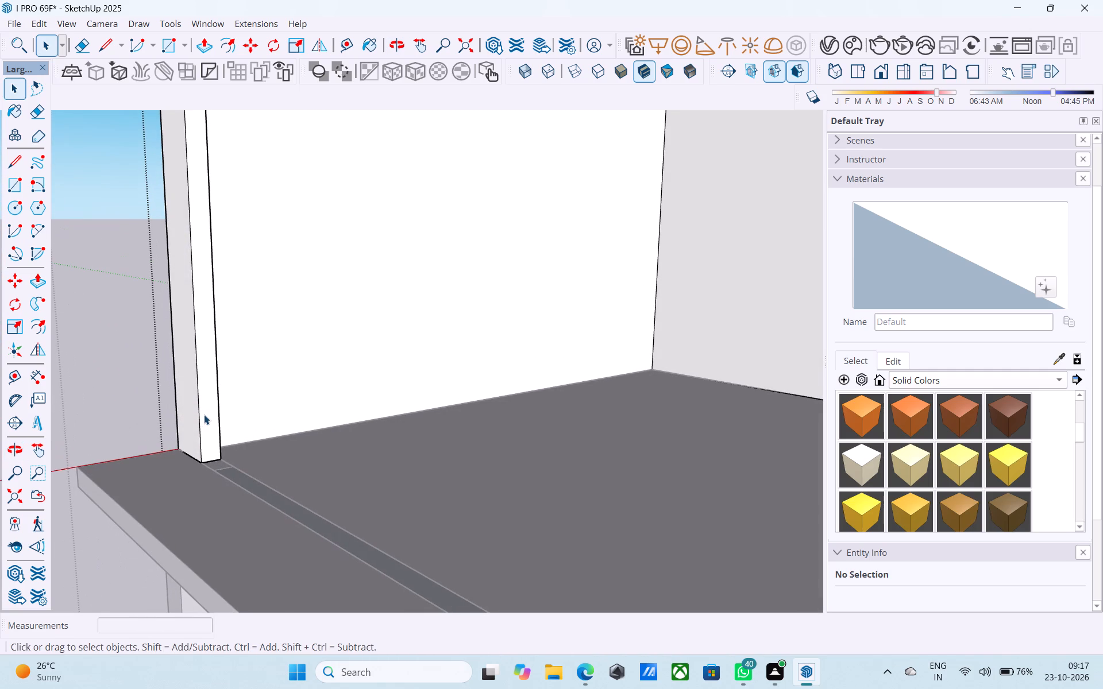
scroll(207, 417, down, 5)
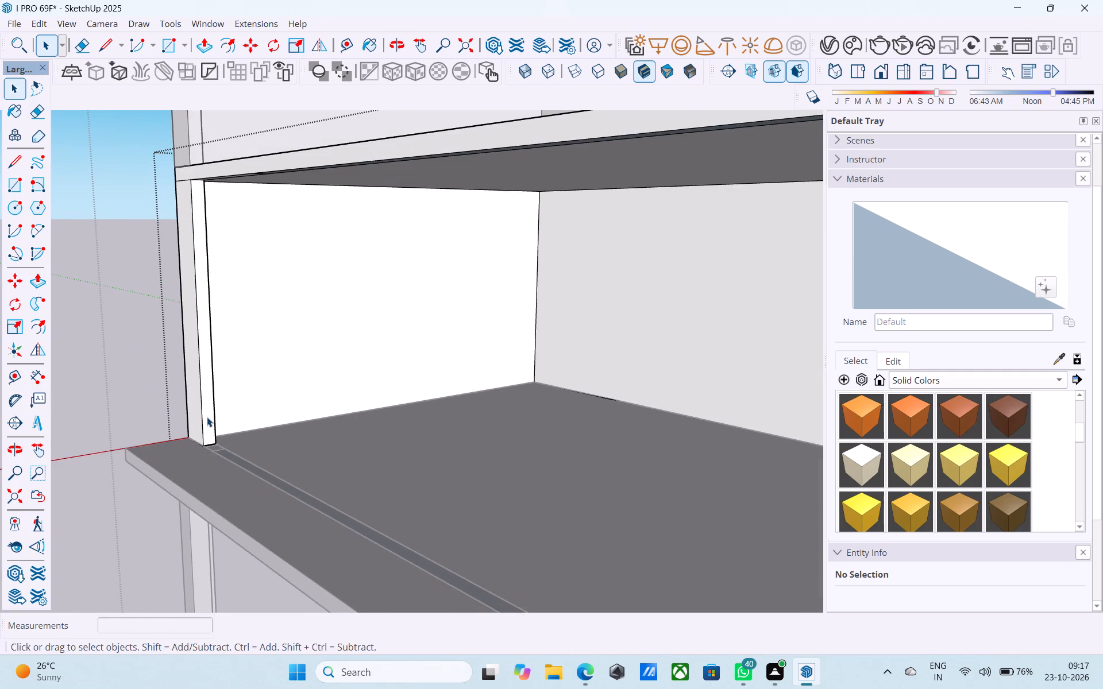
scroll(367, 452, down, 5)
middle_drag(387, 456, 418, 435)
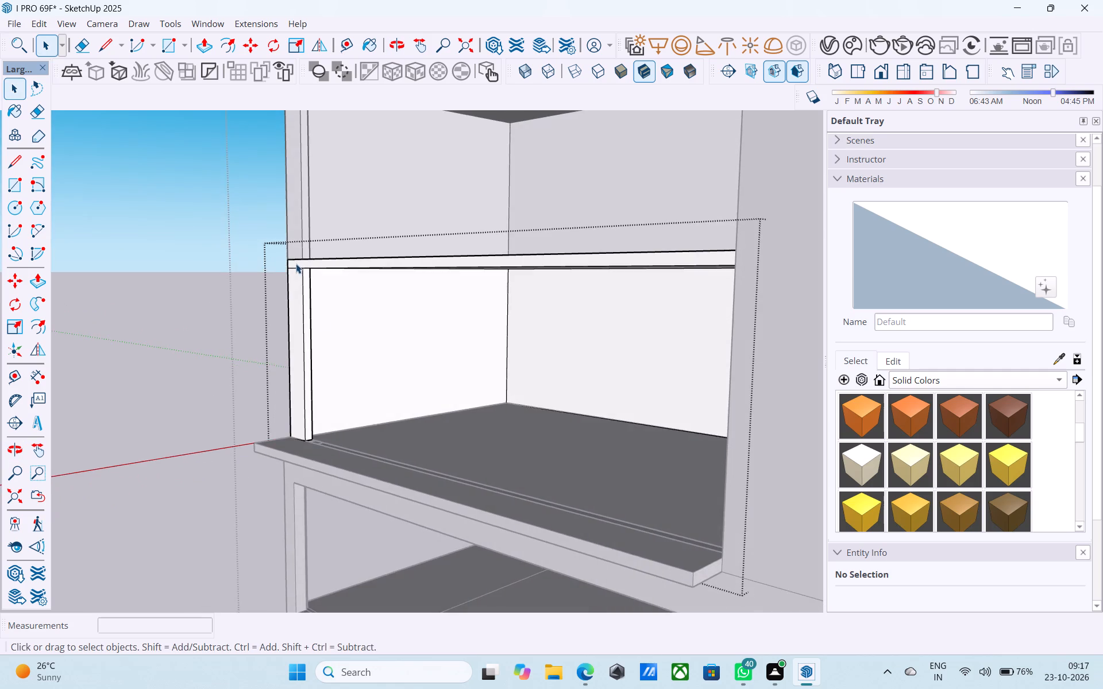
Reverse the wrongly oriented strip face on the slab's underside along the top of the front opening.
scroll(297, 264, up, 7)
middle_drag(331, 278, 306, 268)
scroll(290, 270, up, 4)
middle_drag(300, 284, 99, 269)
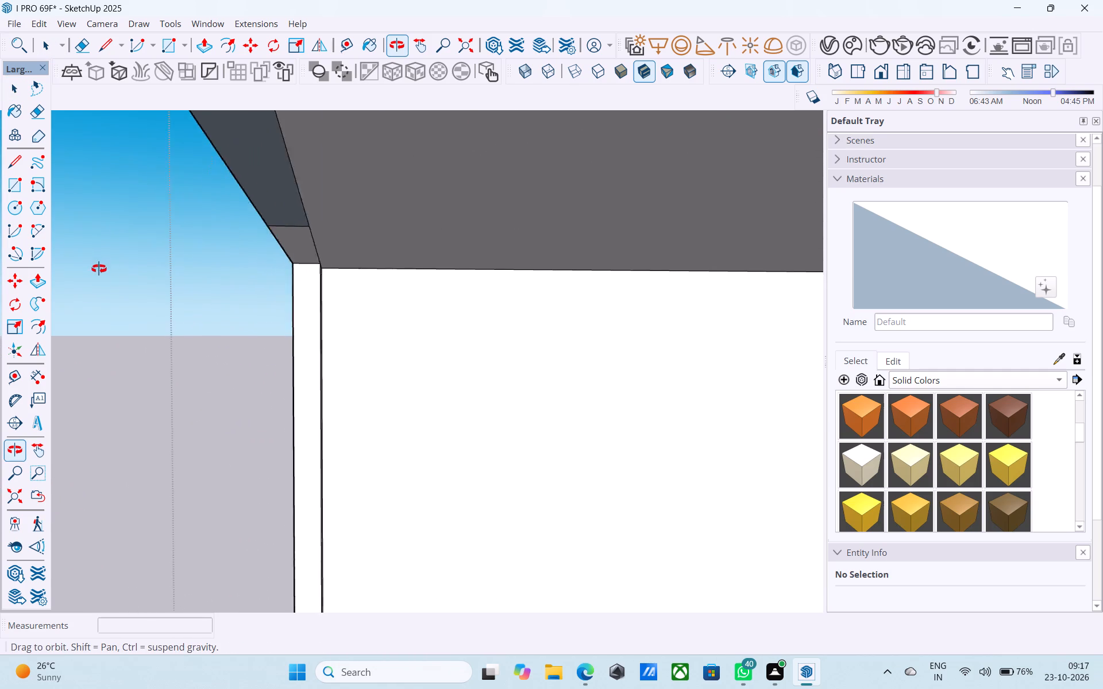
middle_drag(99, 269, 121, 258)
click(274, 191)
right_click(274, 191)
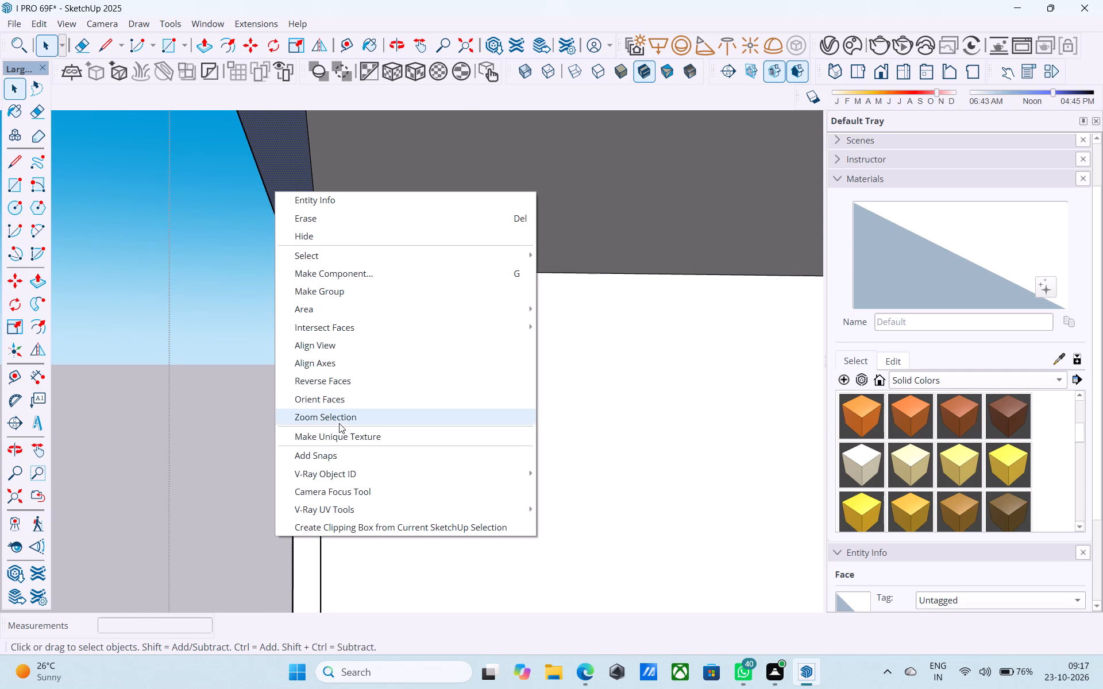
click(350, 382)
Erase the short edge crossing the slab's underside strip beside the corner pier.
key(e)
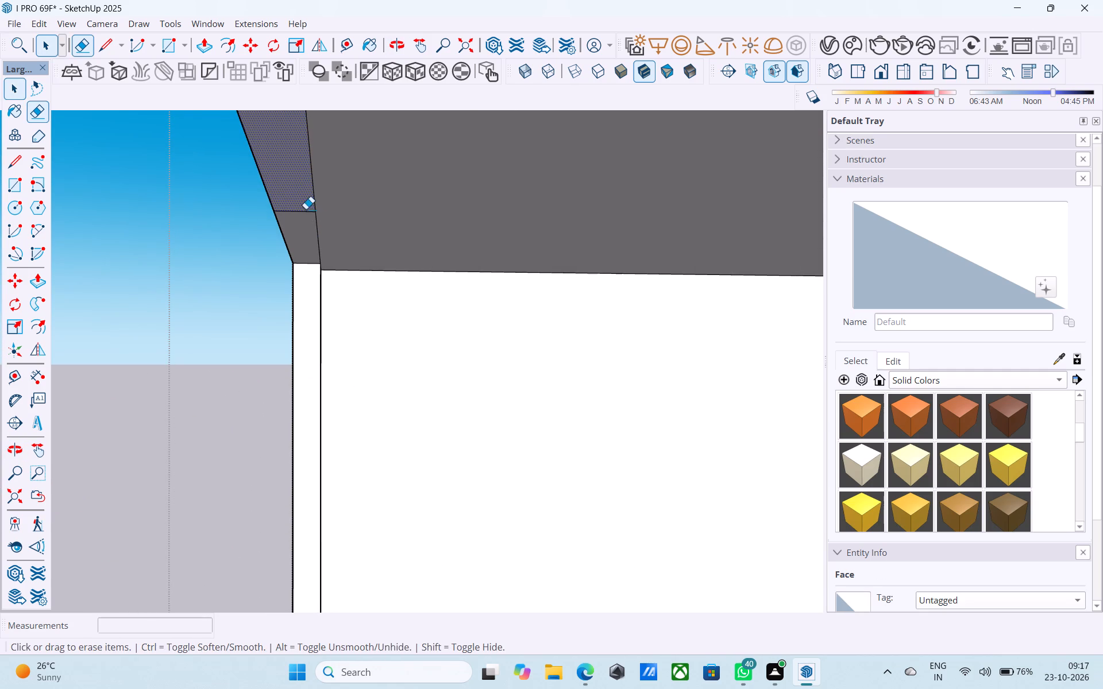
drag(298, 207, 301, 223)
Examine the whole building with its opened storeys from a distance and from low angles.
middle_drag(302, 223, 611, 300)
scroll(611, 301, down, 11)
scroll(597, 321, up, 1)
scroll(596, 322, down, 2)
scroll(564, 358, up, 2)
scroll(400, 400, down, 5)
scroll(368, 409, up, 1)
scroll(367, 409, down, 3)
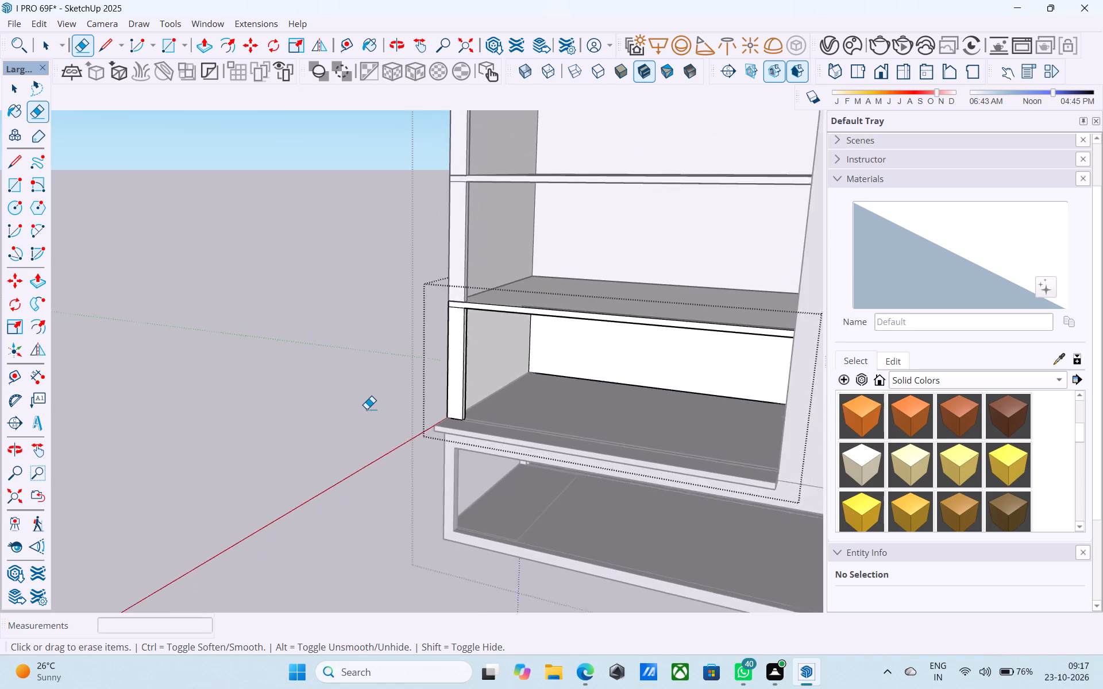
scroll(367, 409, down, 5)
middle_drag(500, 404, 533, 268)
scroll(444, 303, down, 16)
middle_drag(423, 369, 449, 465)
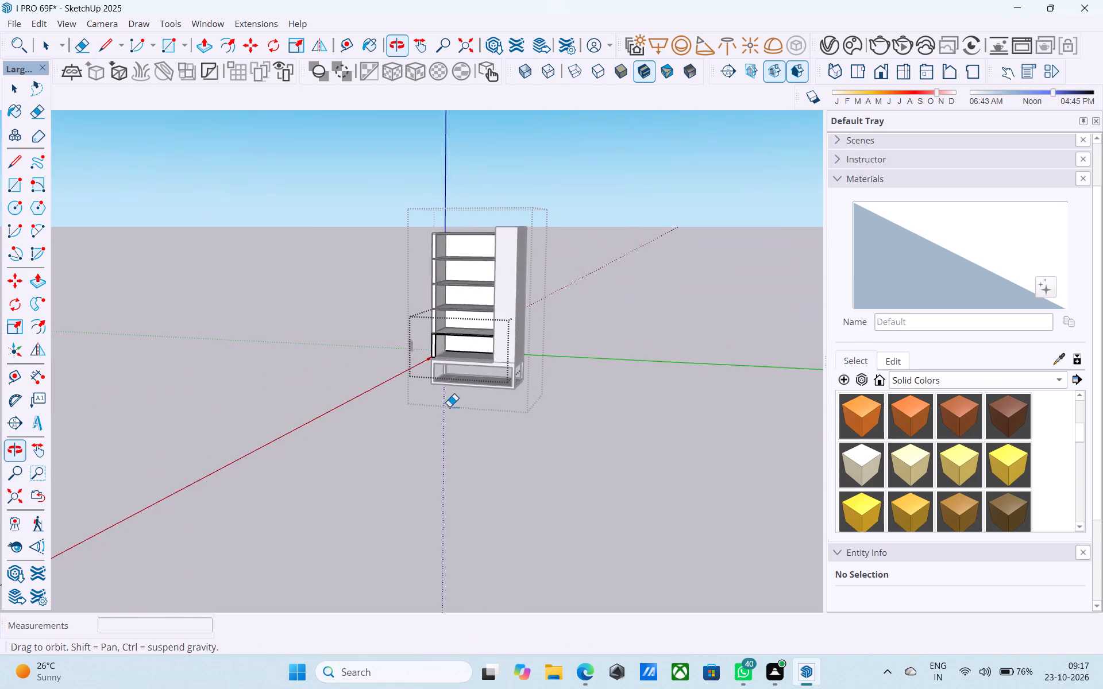
middle_drag(448, 255, 448, 324)
scroll(456, 338, up, 7)
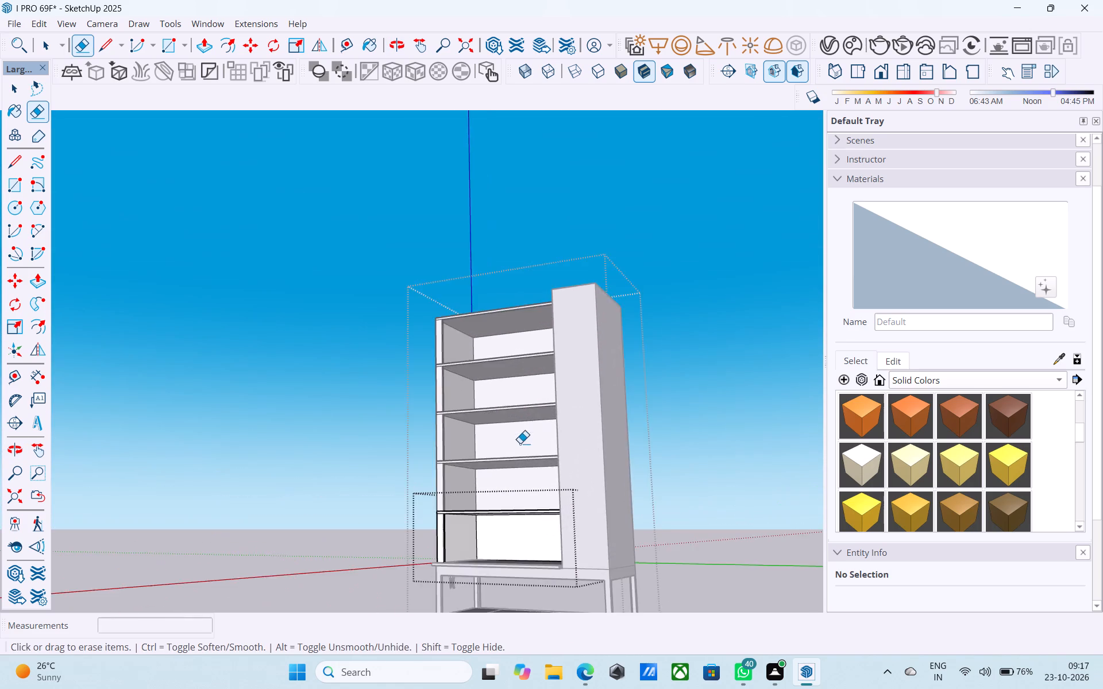
scroll(520, 443, up, 10)
scroll(389, 460, down, 8)
middle_drag(431, 539, 376, 472)
Inspect the lowest storey's slab underside, corner pier and interior walls up close.
scroll(368, 462, up, 11)
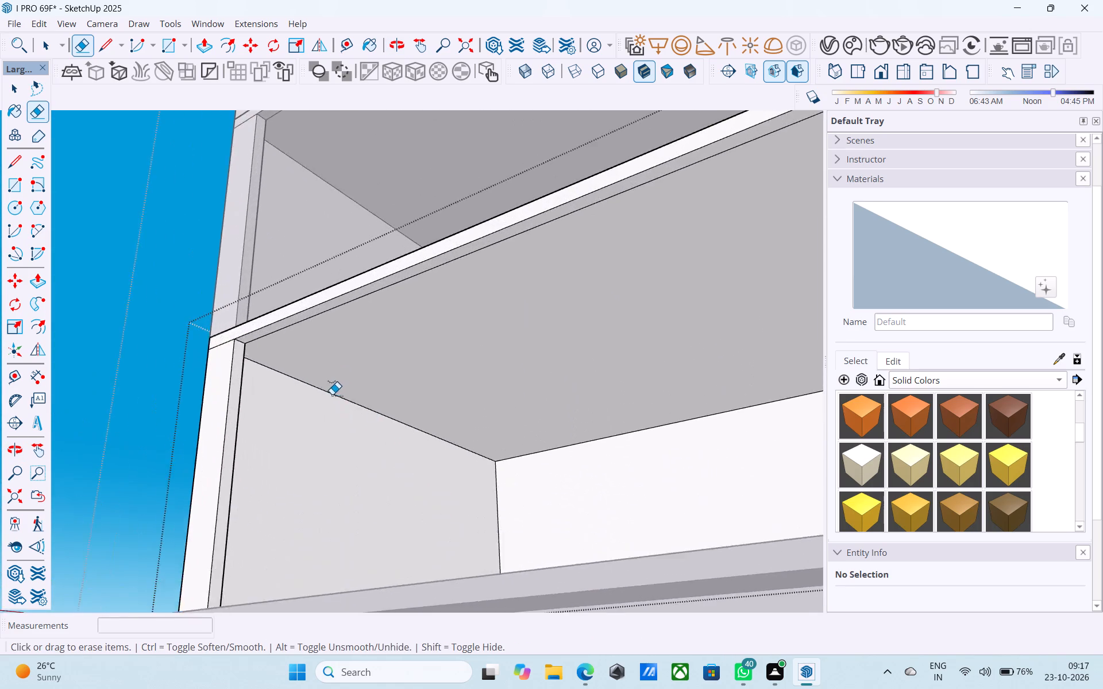
shift+middle_drag(349, 407, 307, 429)
scroll(423, 370, up, 4)
middle_drag(407, 381, 240, 458)
scroll(347, 413, up, 1)
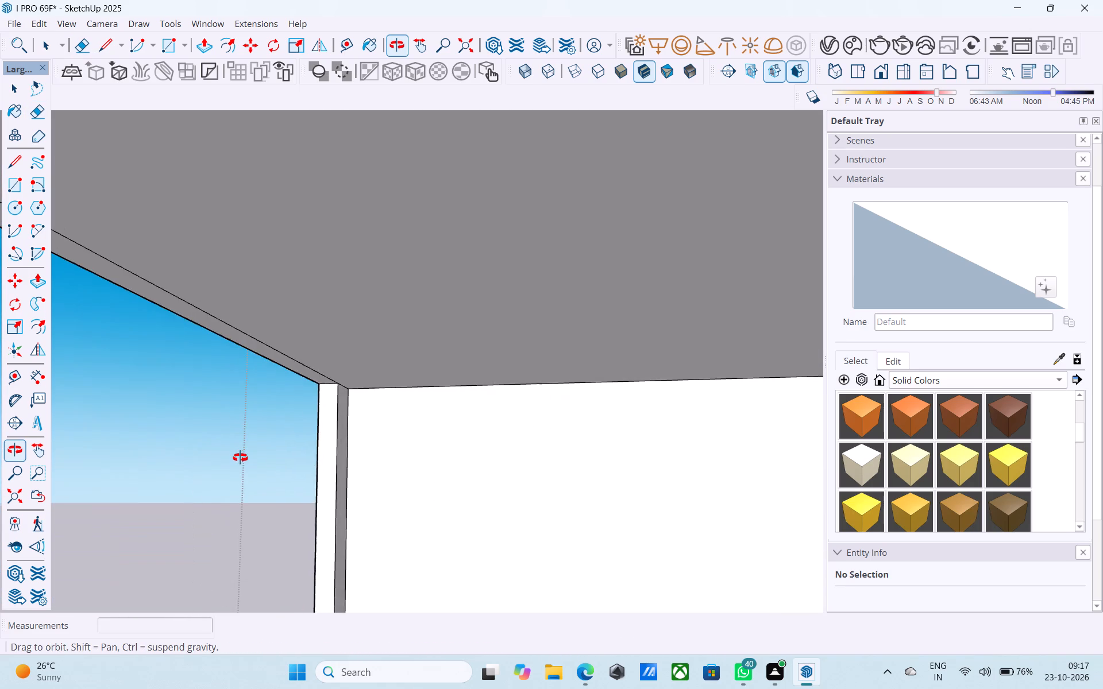
middle_drag(240, 458, 333, 435)
middle_drag(354, 381, 502, 405)
scroll(456, 397, down, 6)
middle_drag(464, 481, 291, 510)
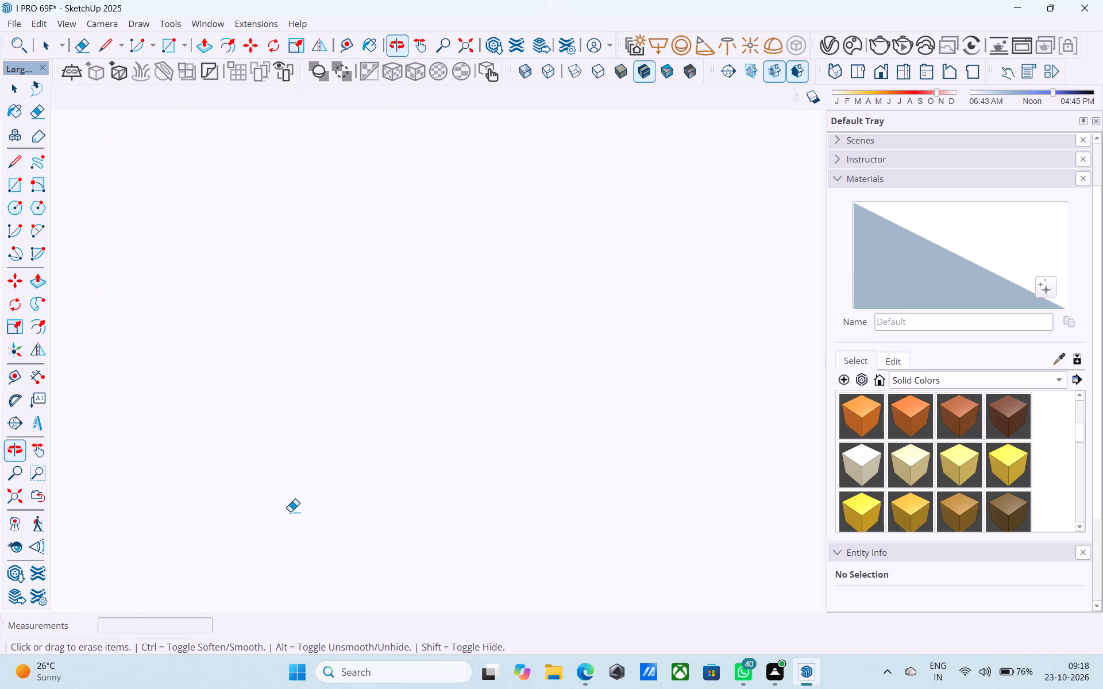
middle_drag(307, 512, 577, 477)
scroll(712, 386, down, 3)
scroll(712, 386, up, 4)
scroll(712, 386, down, 10)
scroll(714, 369, up, 1)
scroll(714, 369, down, 13)
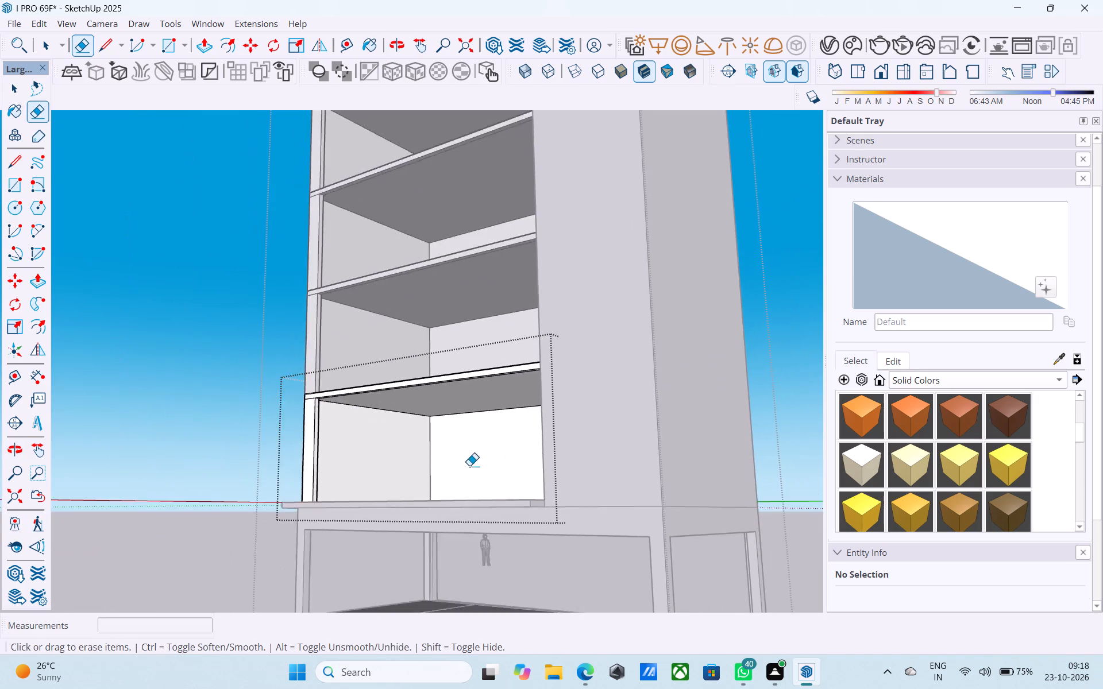
scroll(460, 464, up, 5)
middle_drag(430, 421, 441, 465)
scroll(457, 460, up, 4)
key(space)
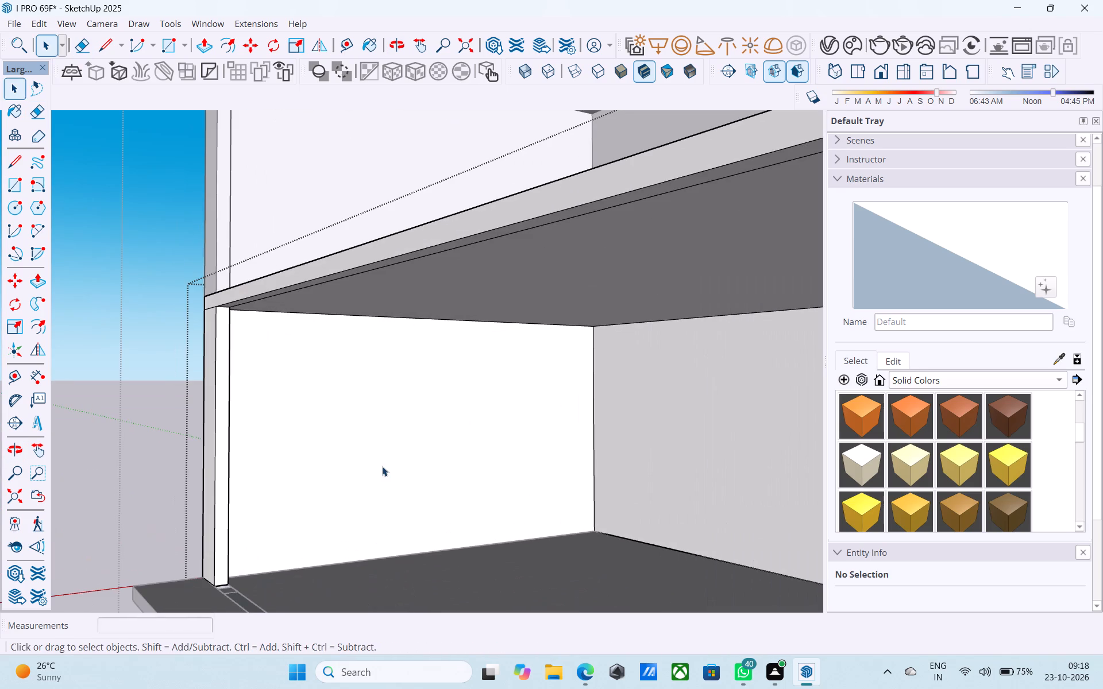
middle_click(373, 466)
scroll(376, 462, up, 4)
middle_drag(376, 462, 356, 451)
scroll(354, 451, down, 4)
middle_drag(353, 450, 324, 416)
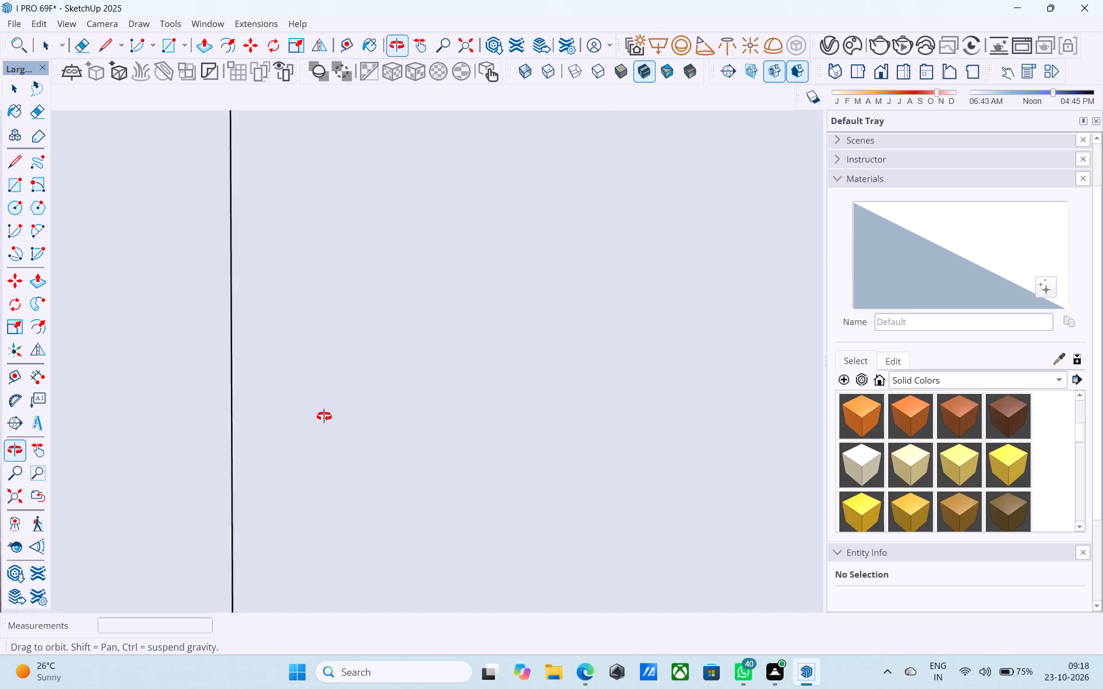
Outline a vertical strip on the lowest storey's side wall by copying its edge beside the corner pier 2" inward, then 3" further.
middle_drag(324, 416, 402, 431)
scroll(354, 417, up, 4)
middle_drag(331, 419, 313, 419)
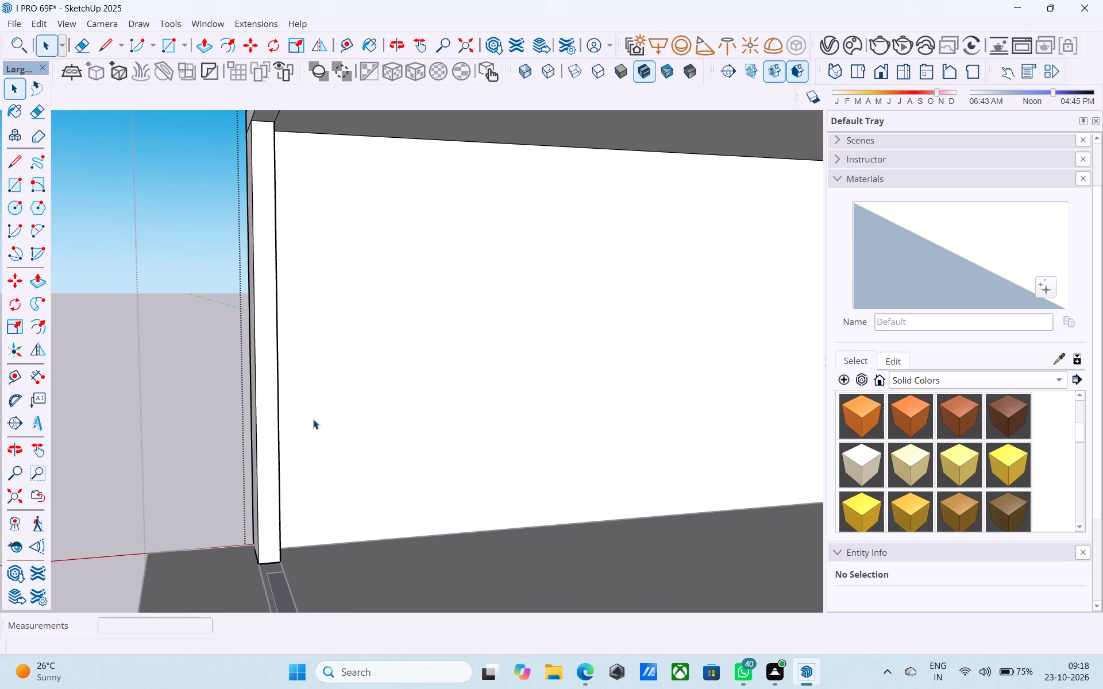
middle_drag(302, 422, 235, 411)
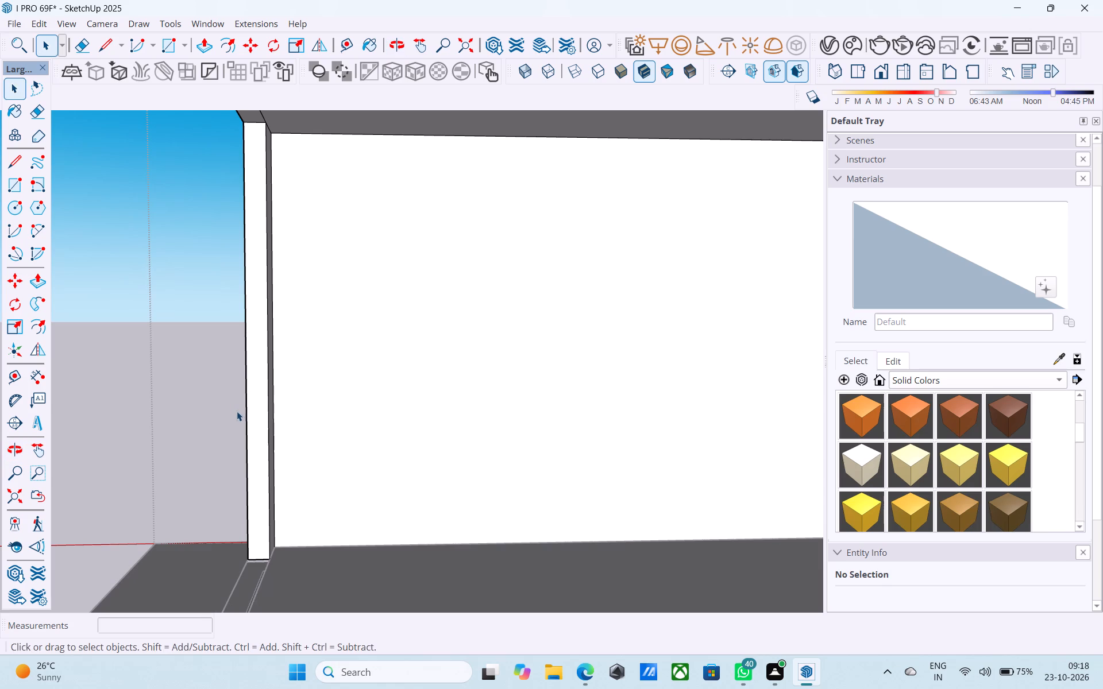
scroll(291, 535, up, 4)
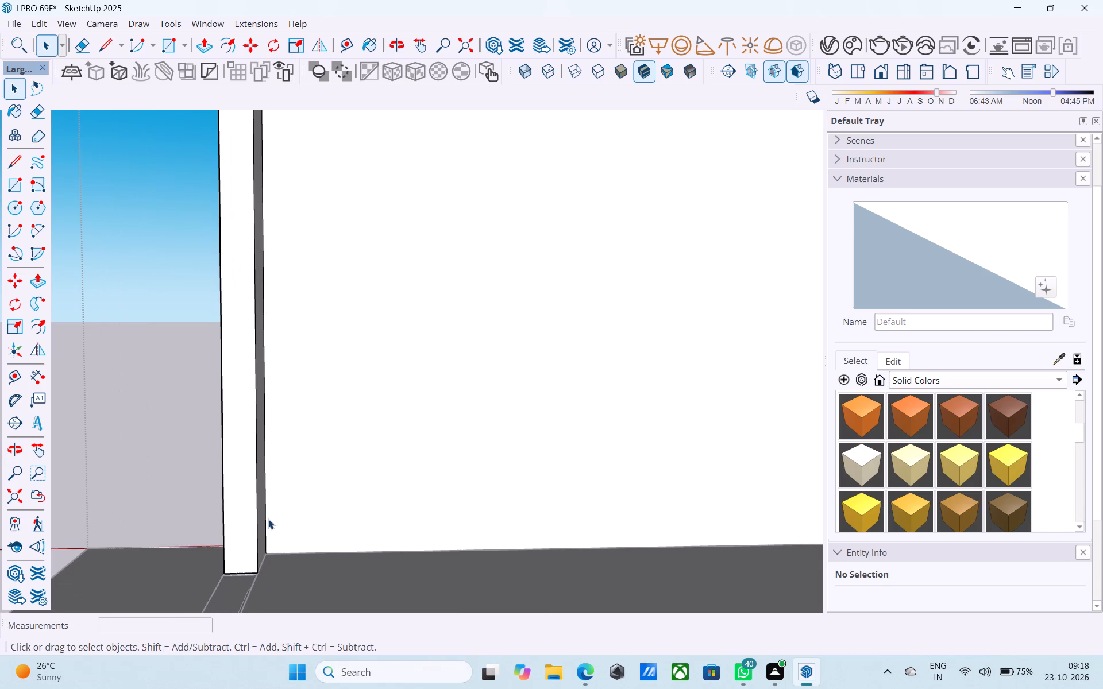
click(265, 517)
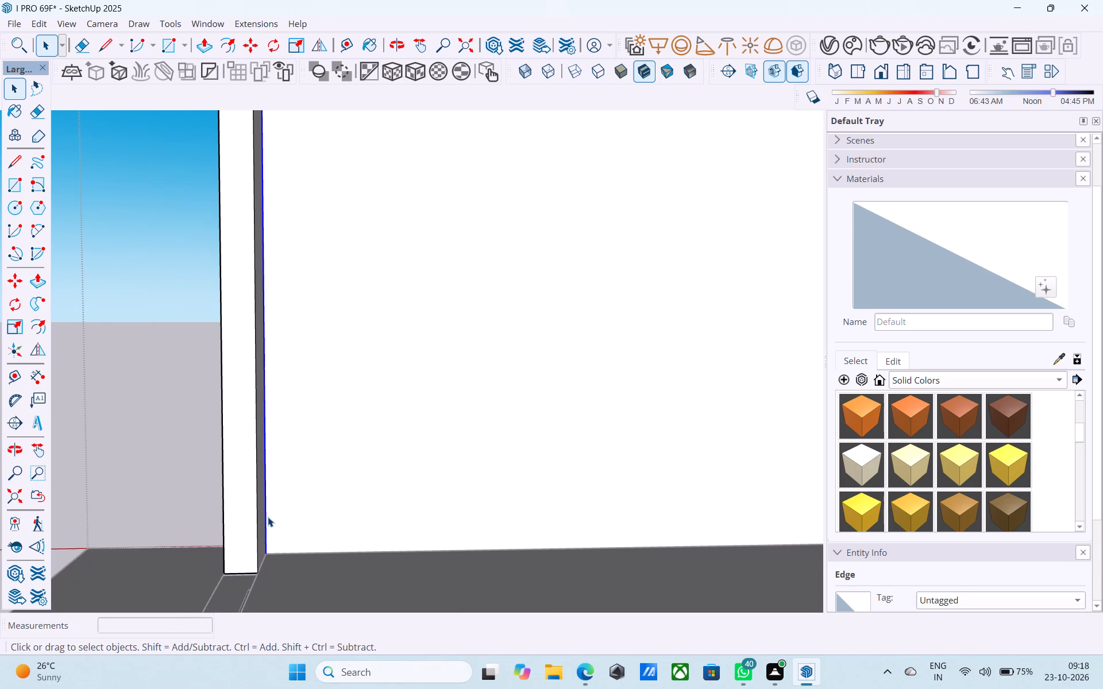
middle_drag(268, 517, 368, 511)
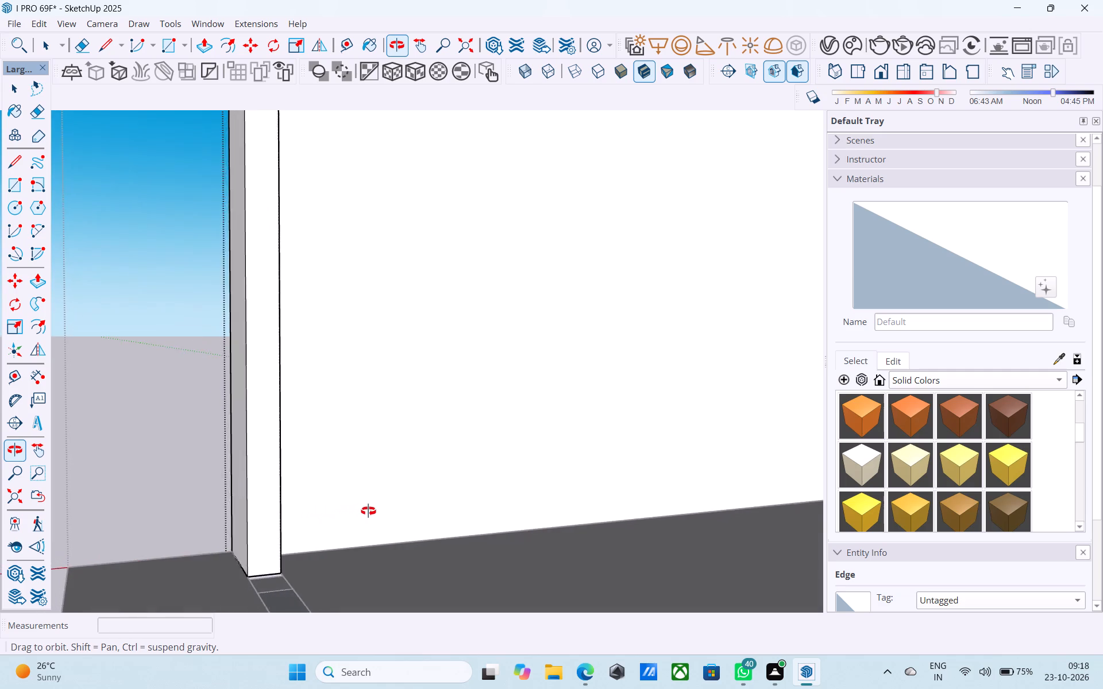
middle_drag(368, 511, 274, 535)
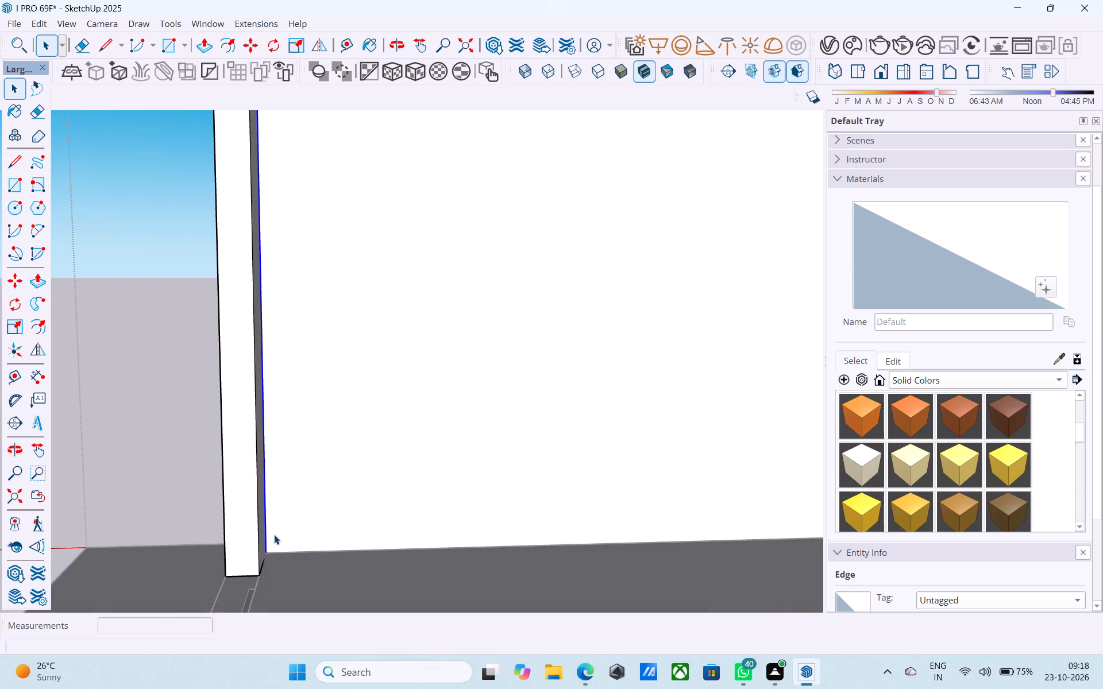
key(m)
scroll(274, 535, up, 1)
click(268, 558)
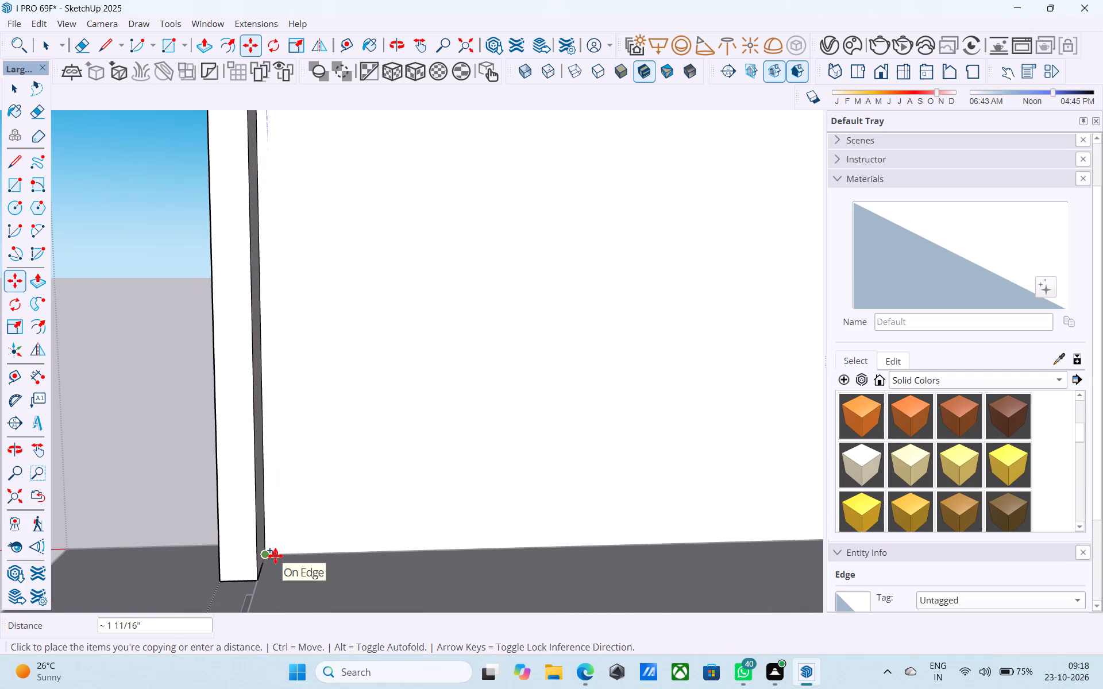
text(2")
key(Return)
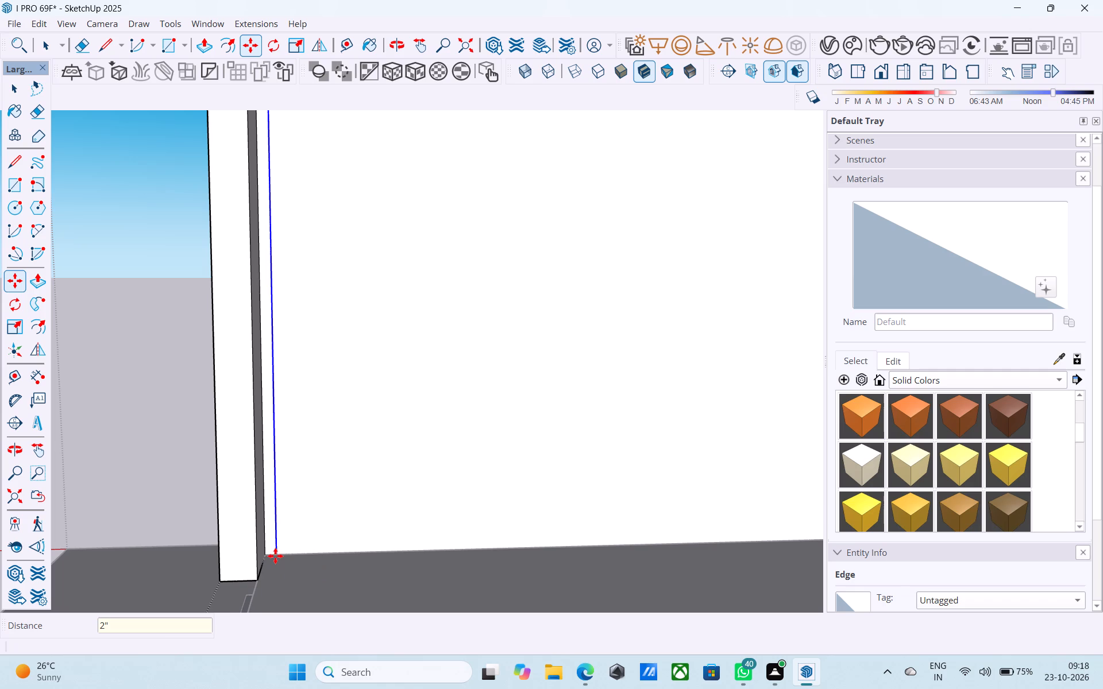
click(275, 556)
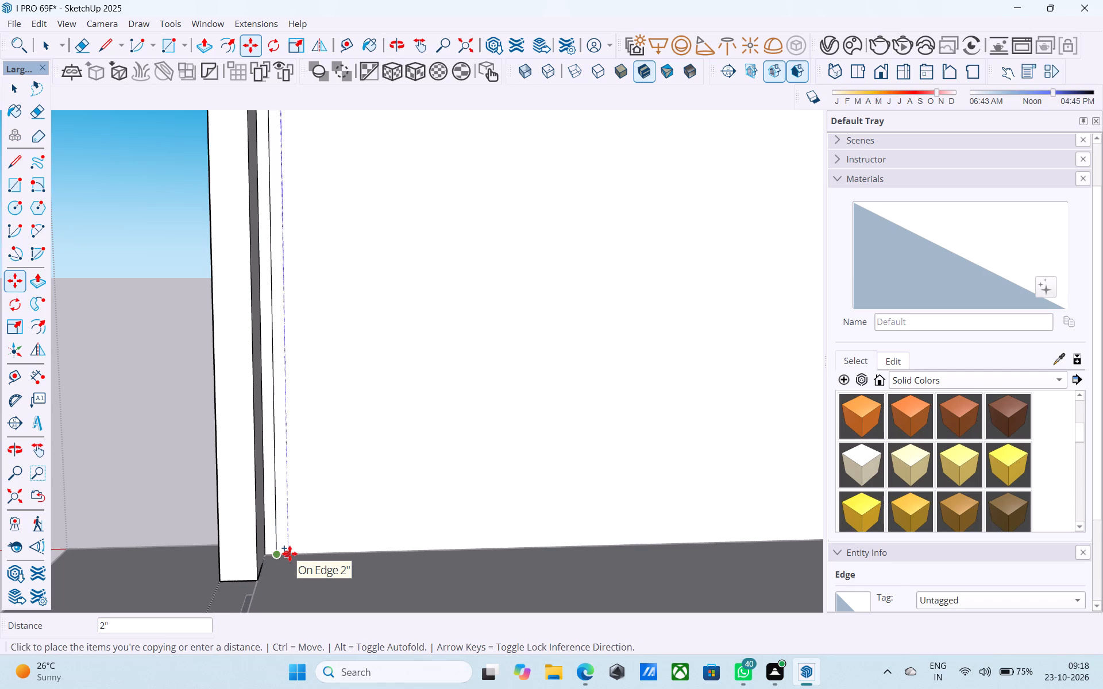
text(3")
key(Return)
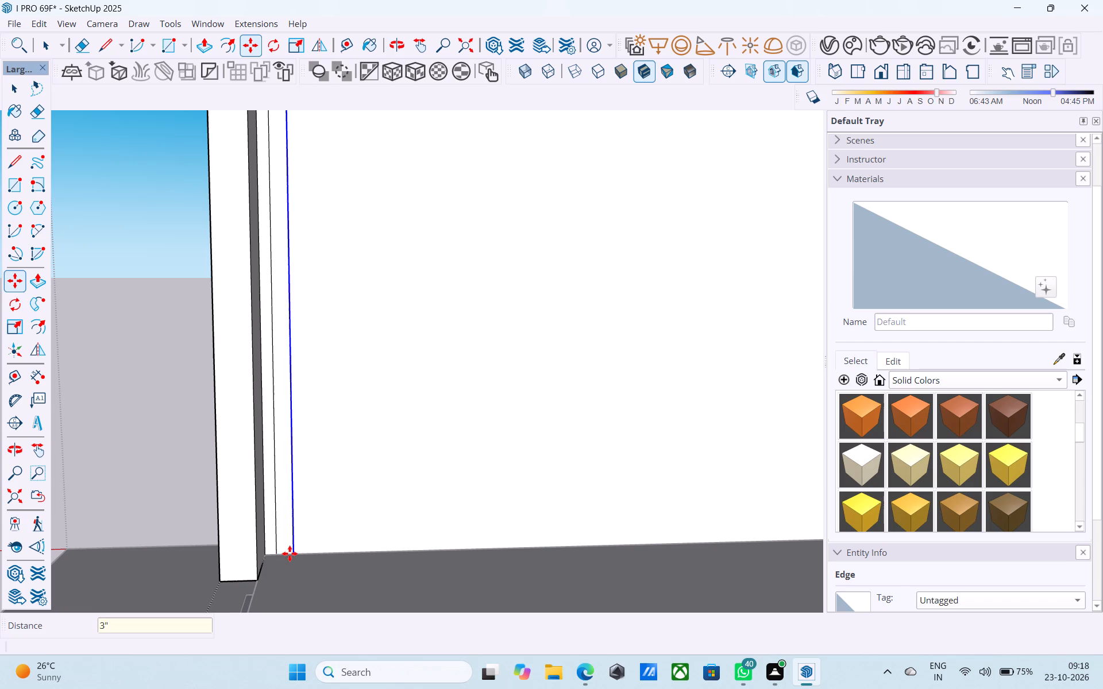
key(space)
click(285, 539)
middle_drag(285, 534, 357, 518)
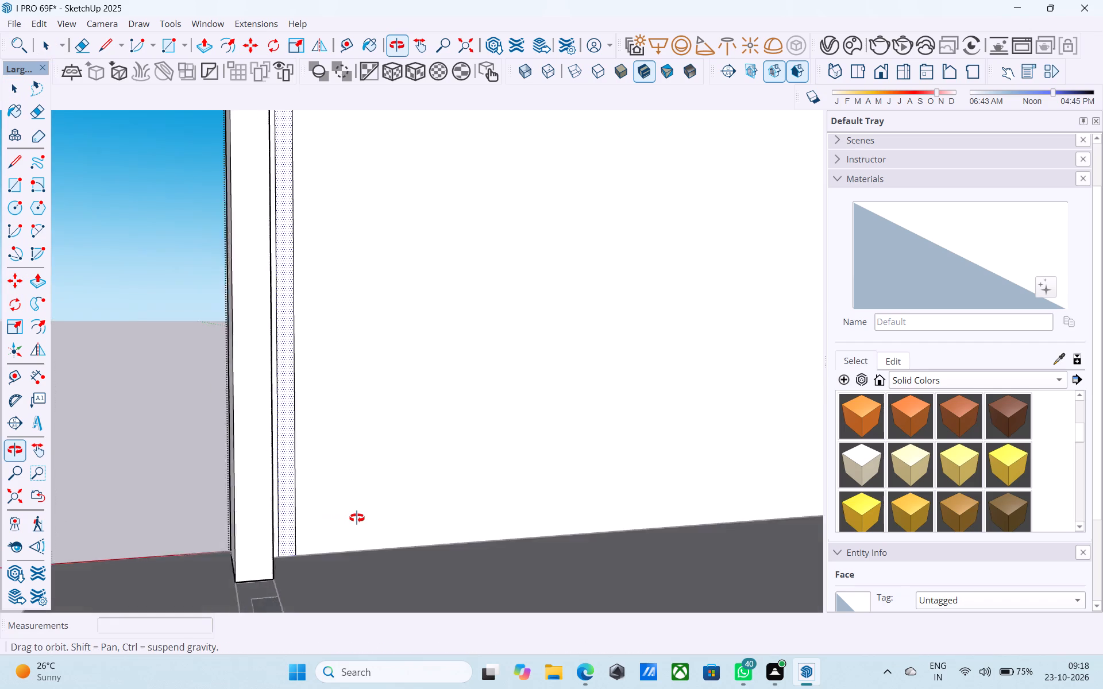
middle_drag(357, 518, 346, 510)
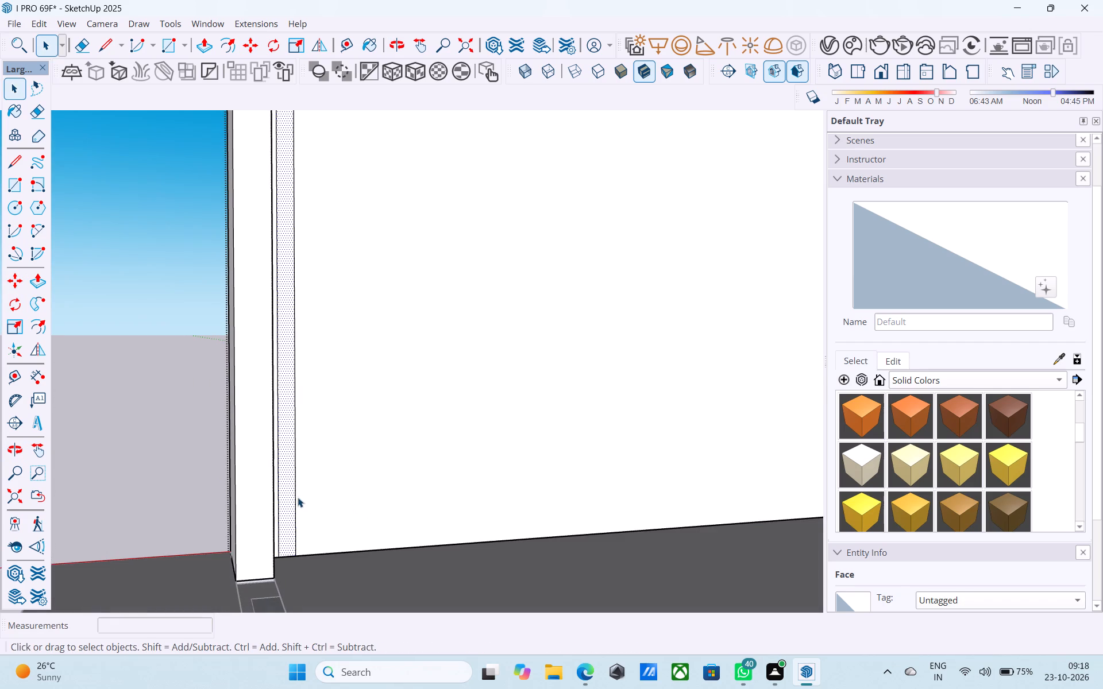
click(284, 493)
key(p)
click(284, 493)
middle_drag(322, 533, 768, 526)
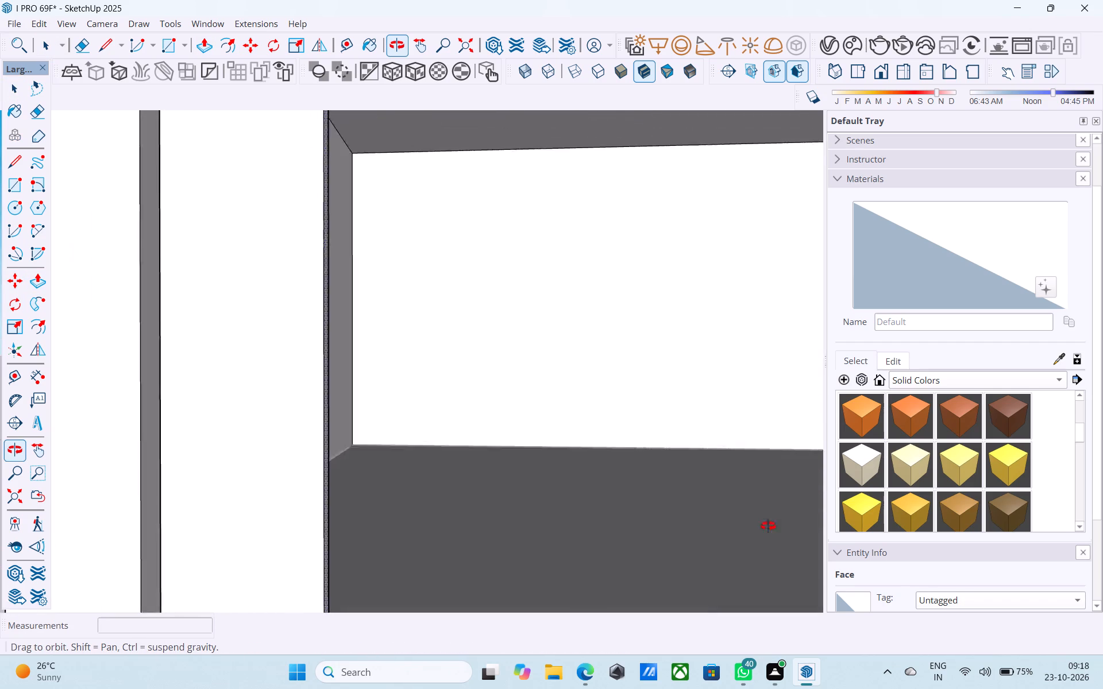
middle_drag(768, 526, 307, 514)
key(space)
Make the 3" wide vertical strip on the side wall into a group.
click(312, 477)
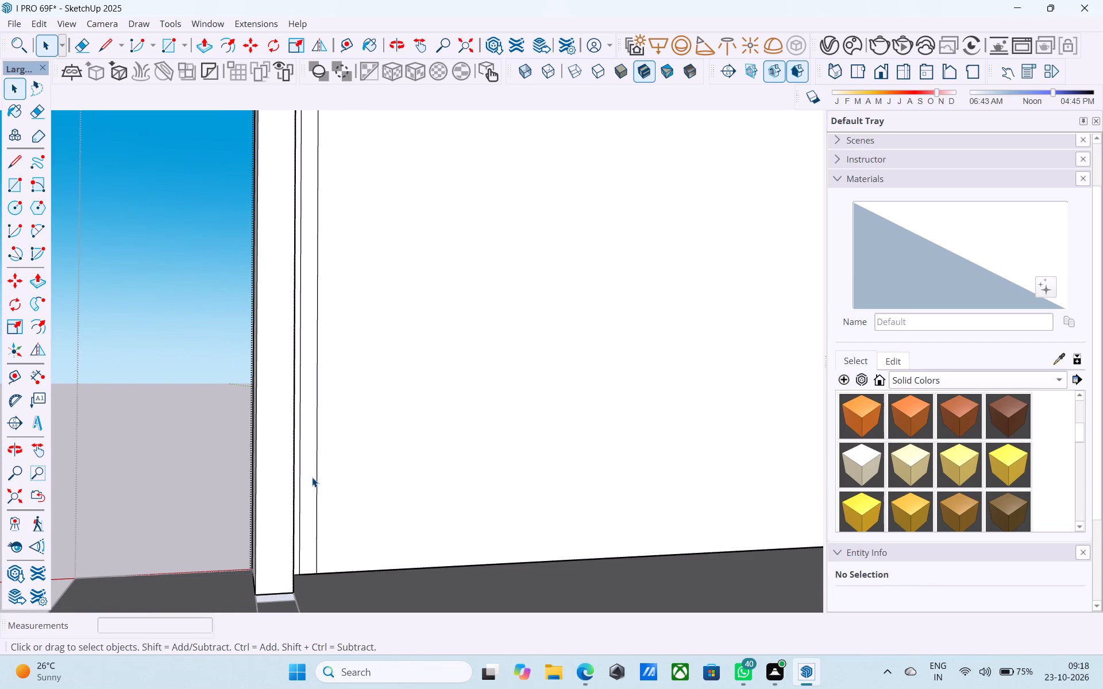
click(312, 477)
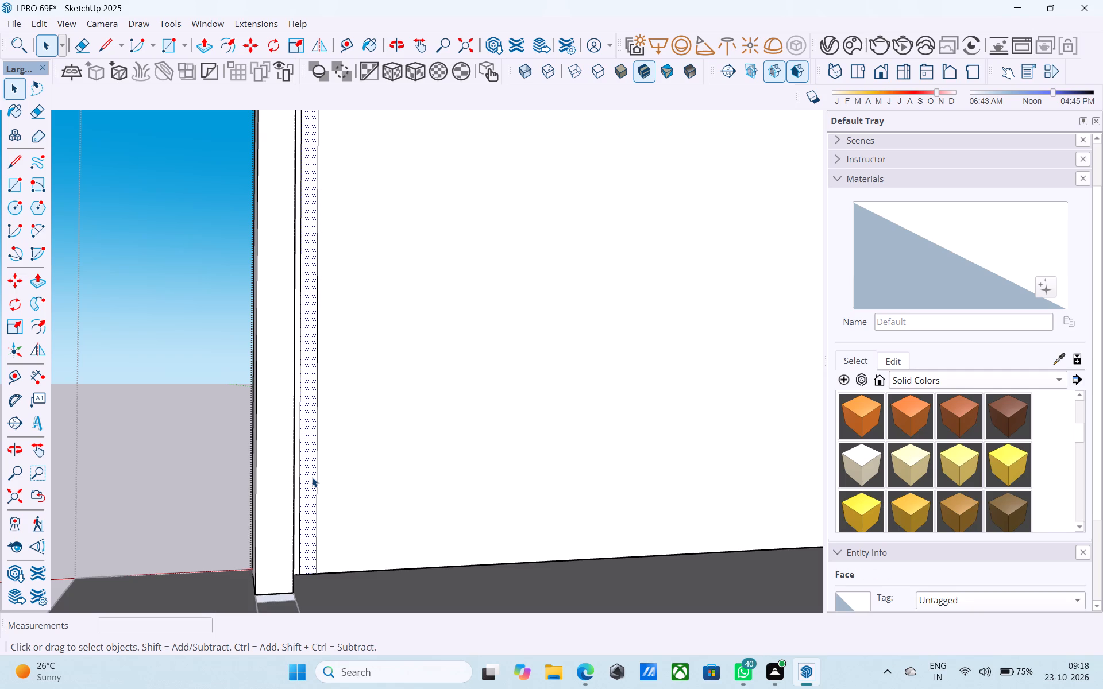
right_click(312, 477)
click(350, 237)
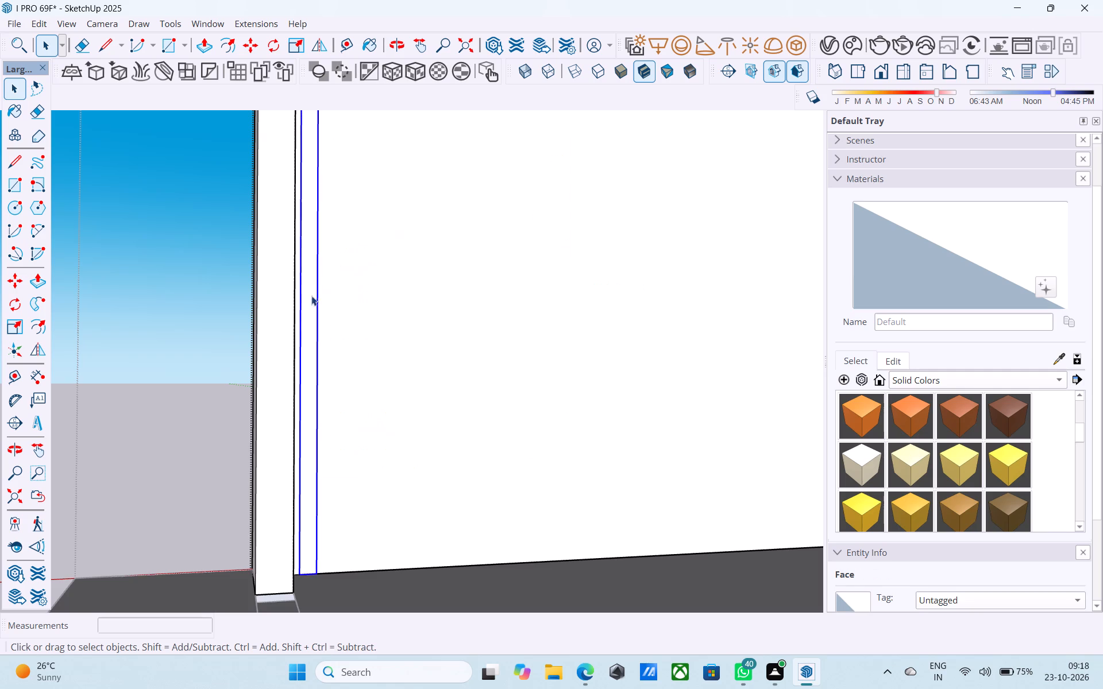
Extrude the grouped strip face across the front opening to the opposite side wall with Push/Pull to form a panel.
double_click(307, 302)
click(307, 302)
key(p)
click(307, 302)
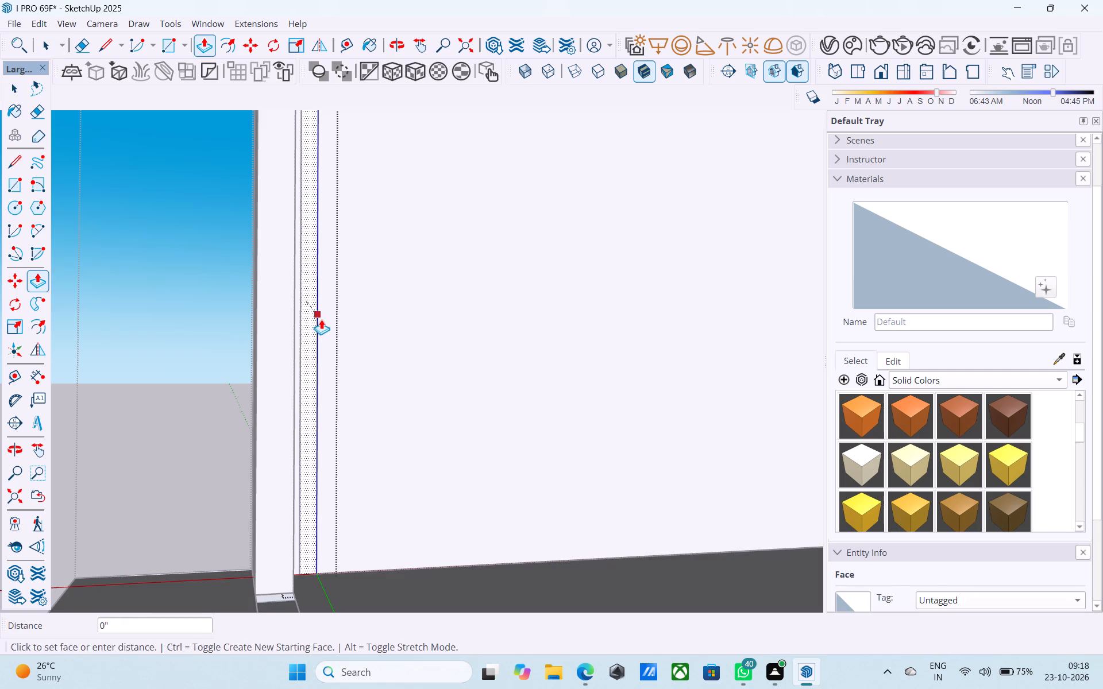
middle_drag(322, 319, 502, 346)
scroll(506, 346, down, 16)
shift+middle_drag(506, 346, 496, 354)
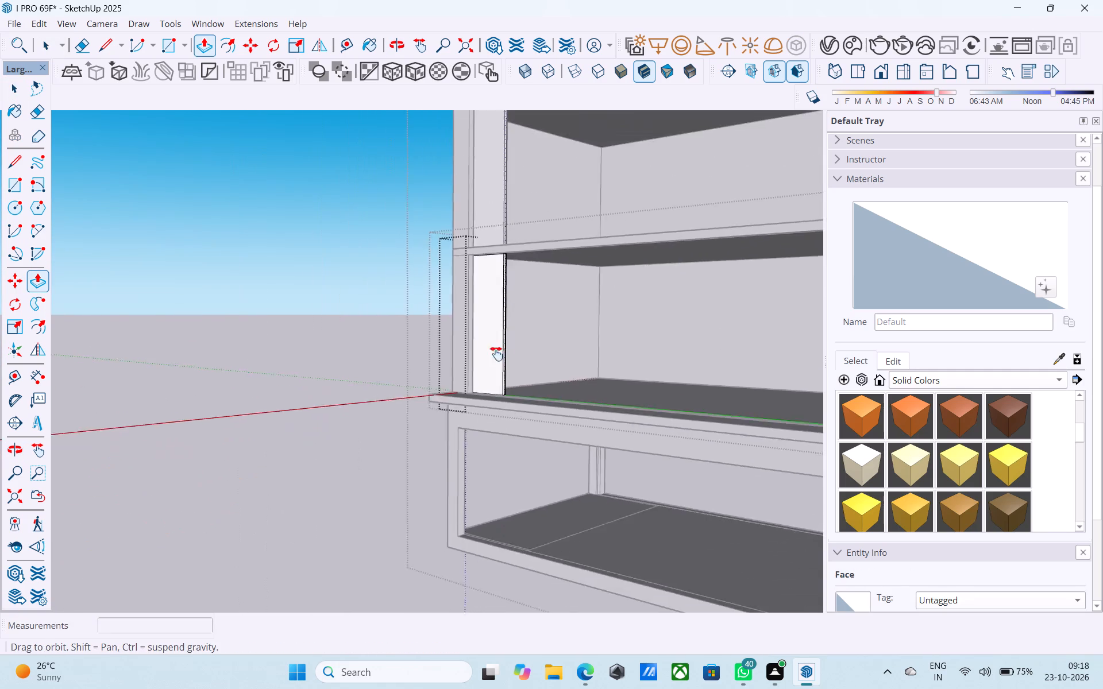
shift+middle_drag(496, 354, 432, 424)
middle_drag(649, 419, 650, 452)
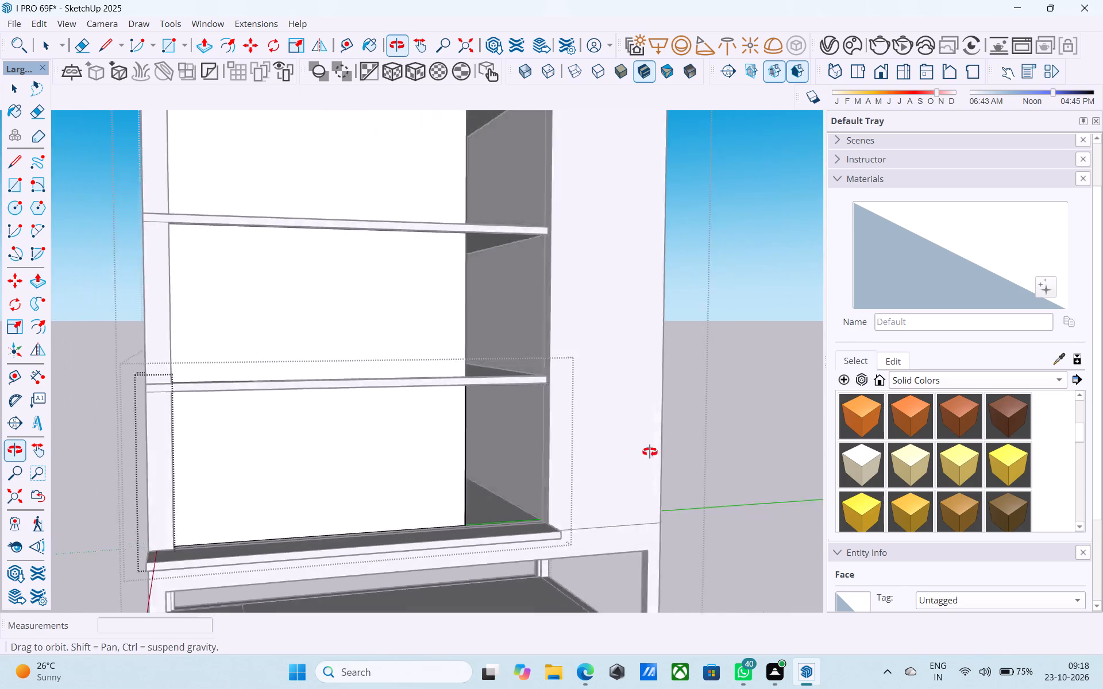
middle_drag(650, 452, 670, 449)
scroll(573, 447, up, 9)
click(615, 440)
scroll(615, 439, down, 6)
middle_drag(603, 432, 554, 420)
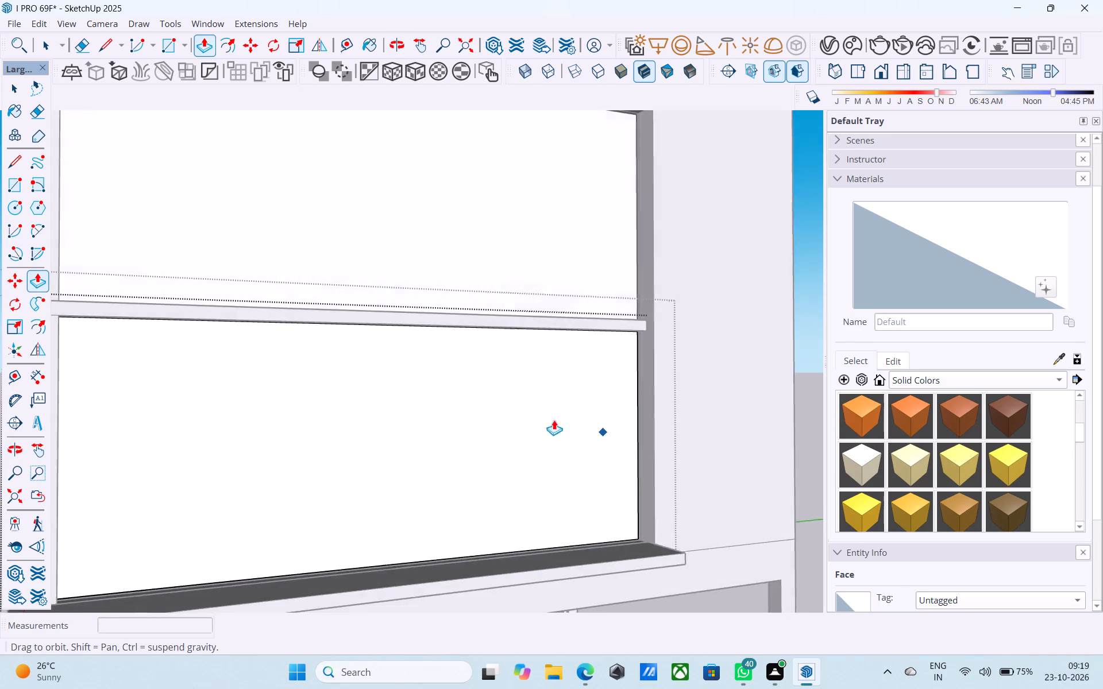
middle_drag(554, 420, 555, 419)
scroll(508, 412, down, 6)
middle_drag(502, 419, 470, 427)
key(space)
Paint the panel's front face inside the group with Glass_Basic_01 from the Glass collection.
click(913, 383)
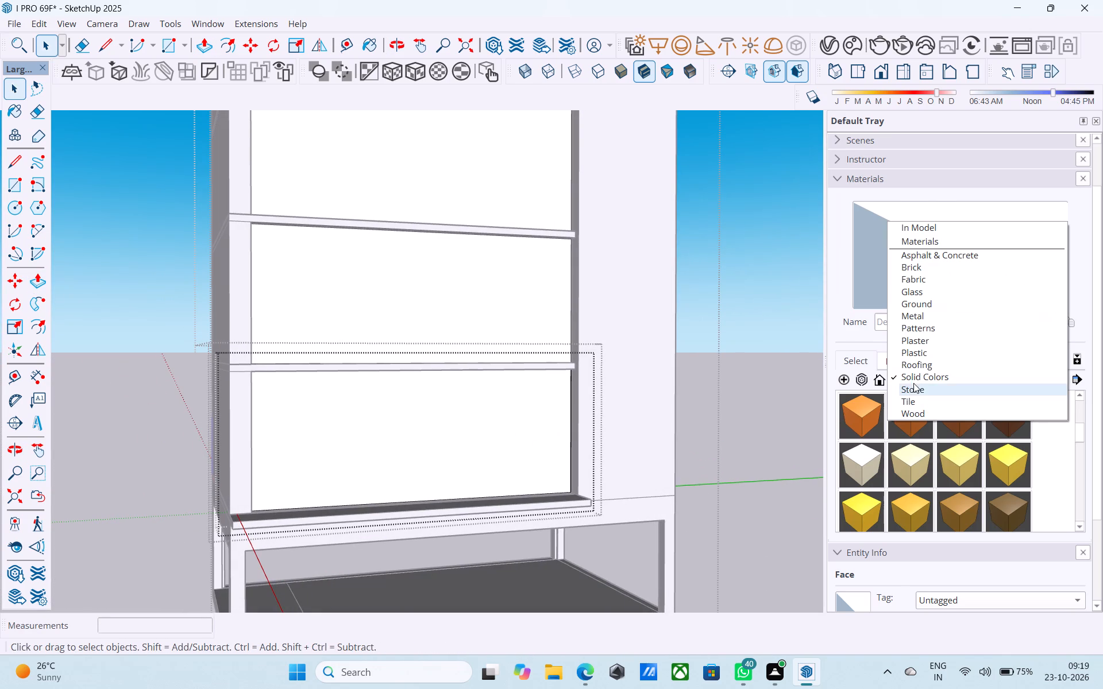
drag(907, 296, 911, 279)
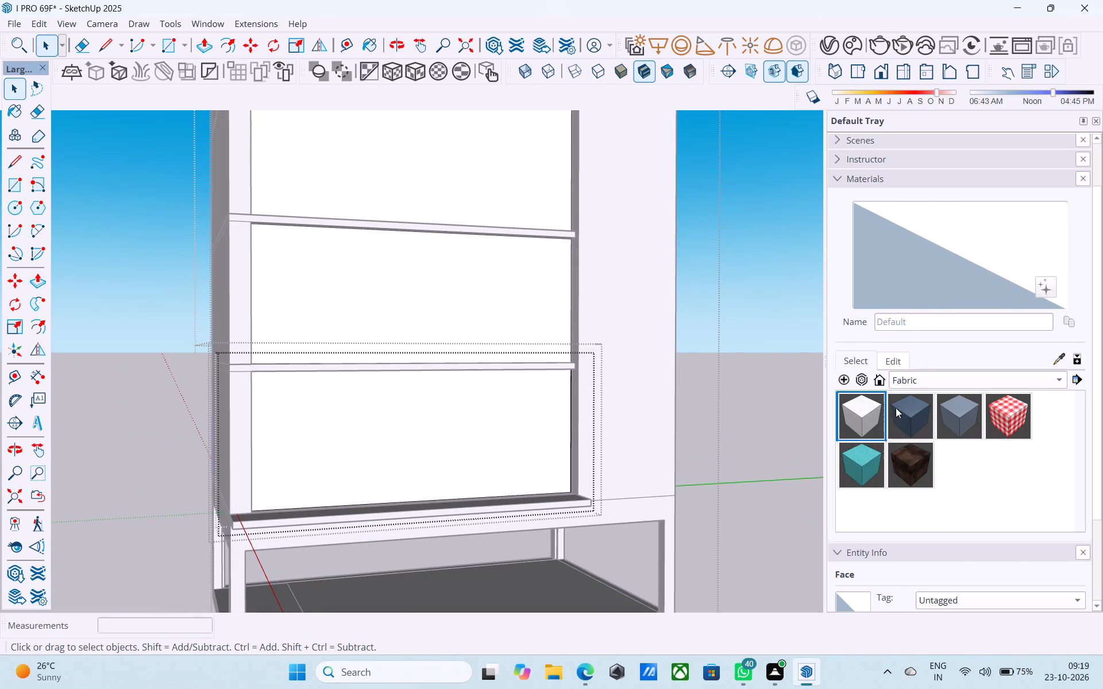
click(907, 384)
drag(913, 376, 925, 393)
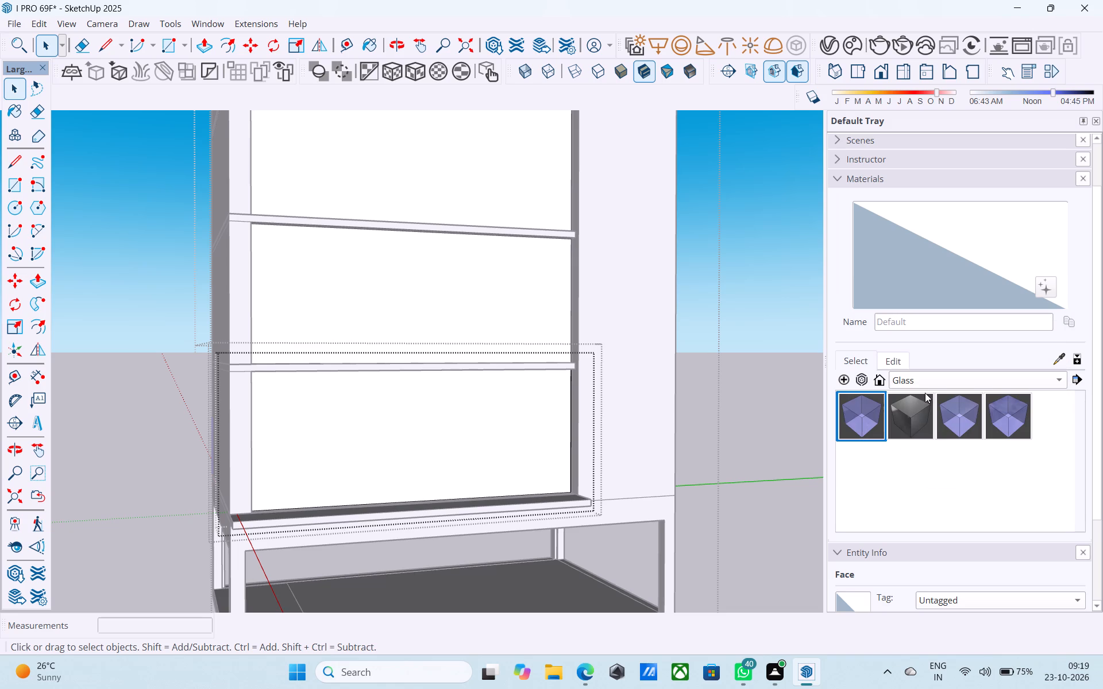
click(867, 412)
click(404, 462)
Examine the glass-painted panel face up close and across the linked storeys from several angles.
key(space)
middle_drag(399, 460, 262, 460)
scroll(221, 450, up, 11)
middle_drag(197, 437, 5, 432)
scroll(219, 396, up, 4)
middle_drag(218, 392, 0, 416)
click(137, 381)
middle_drag(138, 381, 389, 383)
scroll(395, 382, down, 16)
scroll(396, 380, up, 1)
scroll(396, 387, down, 3)
scroll(396, 387, up, 1)
scroll(396, 387, down, 20)
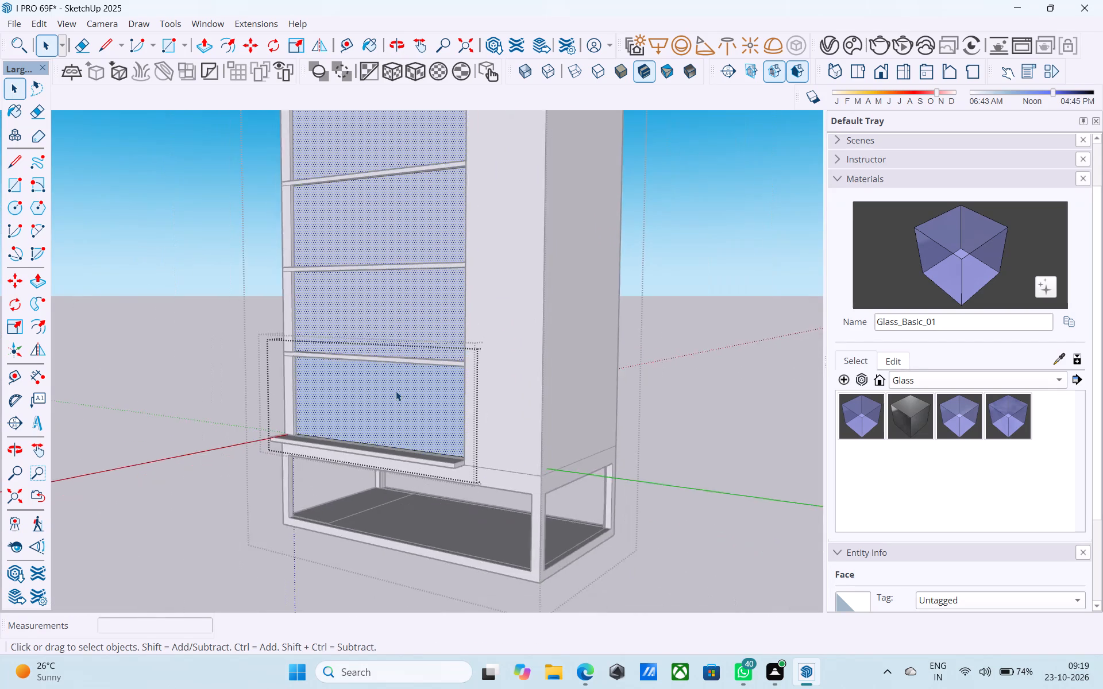
middle_drag(396, 391, 492, 394)
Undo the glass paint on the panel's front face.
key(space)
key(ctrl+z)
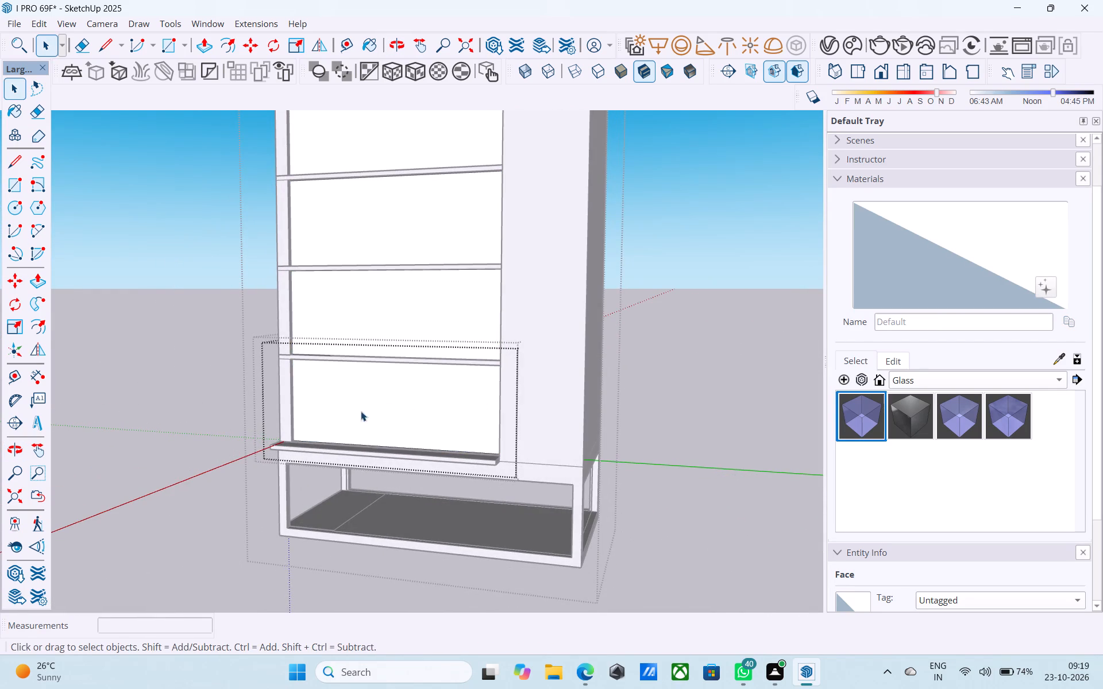
Leave the panel's group and paint the whole panel group with Glass_Basic_01.
scroll(359, 411, up, 5)
click(358, 410)
scroll(358, 410, up, 4)
double_click(358, 410)
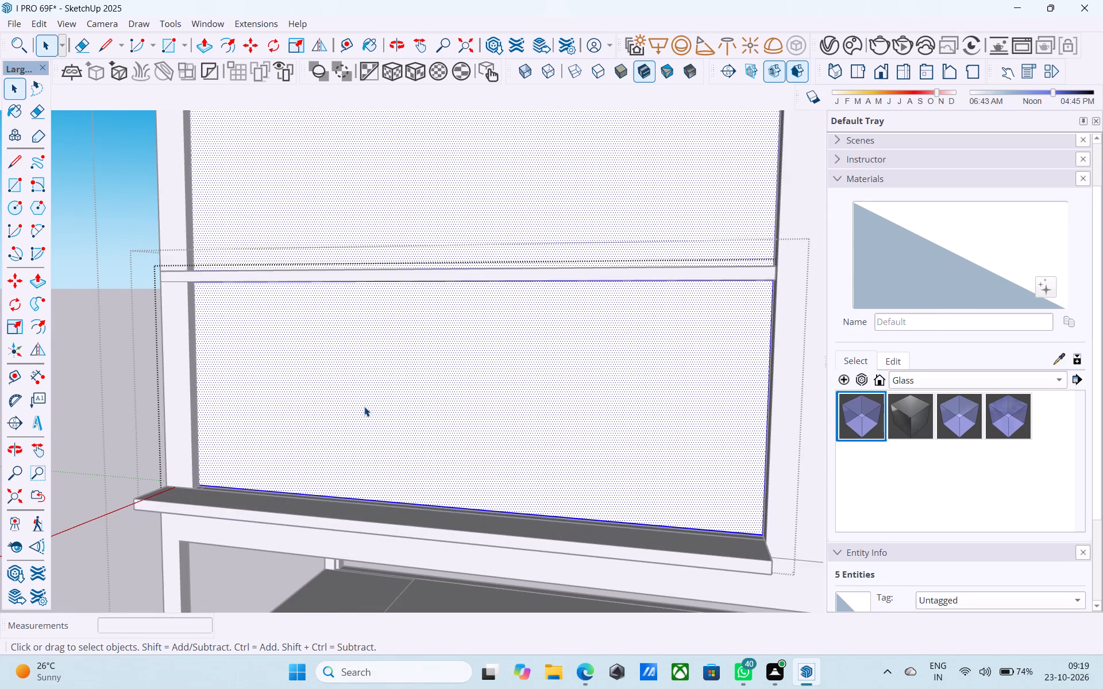
scroll(364, 407, down, 4)
click(169, 404)
click(371, 408)
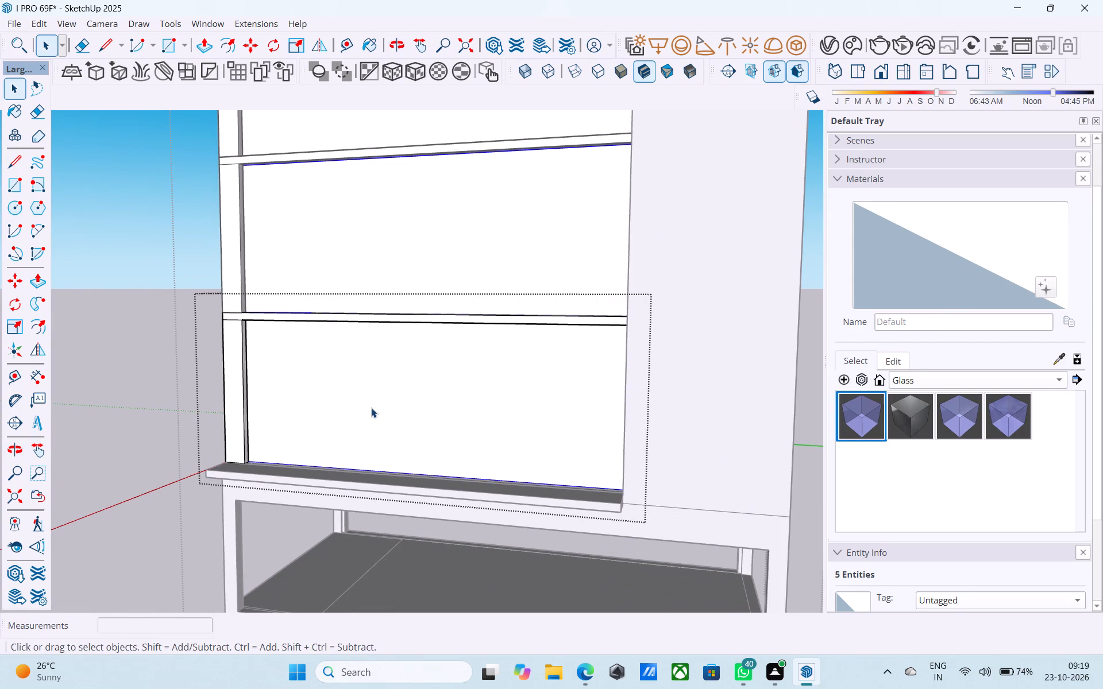
click(857, 410)
click(520, 402)
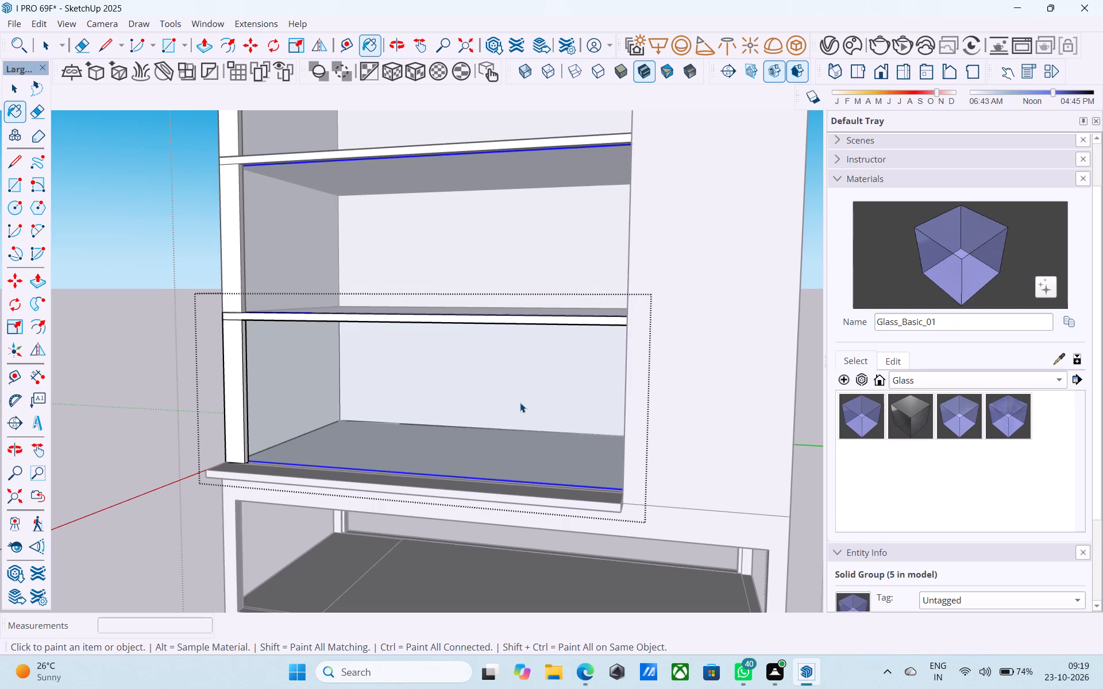
key(space)
Change the colour of Glass_Basic_01 to a light beige tint using the colour wheel.
scroll(520, 402, down, 5)
click(884, 364)
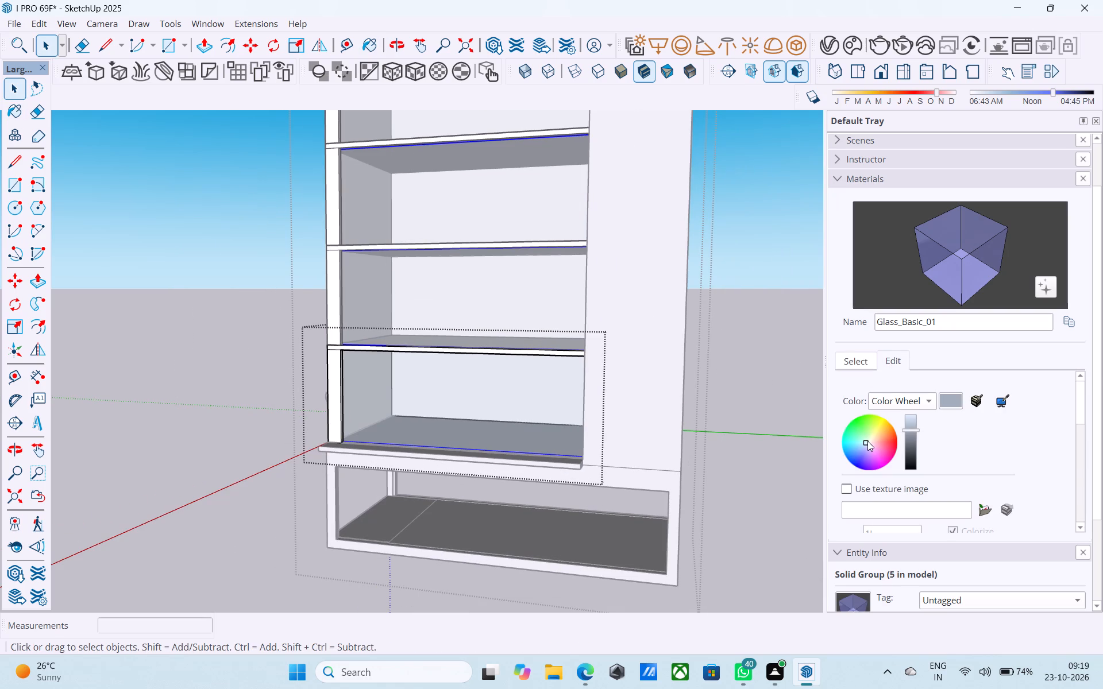
drag(867, 441, 881, 416)
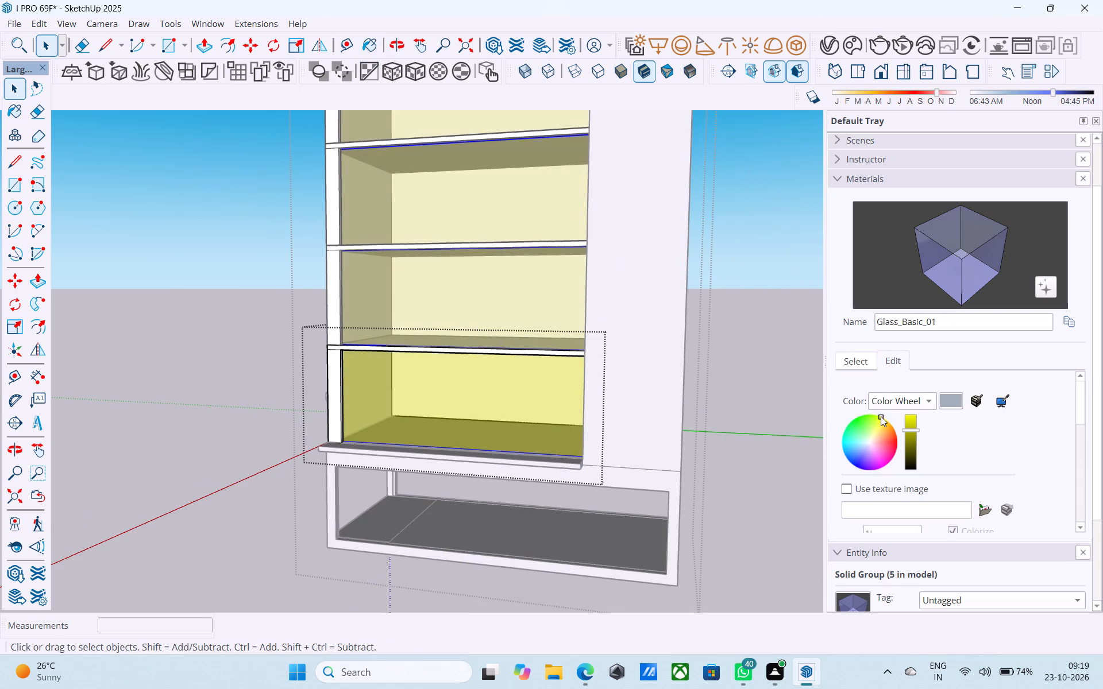
drag(881, 416, 869, 421)
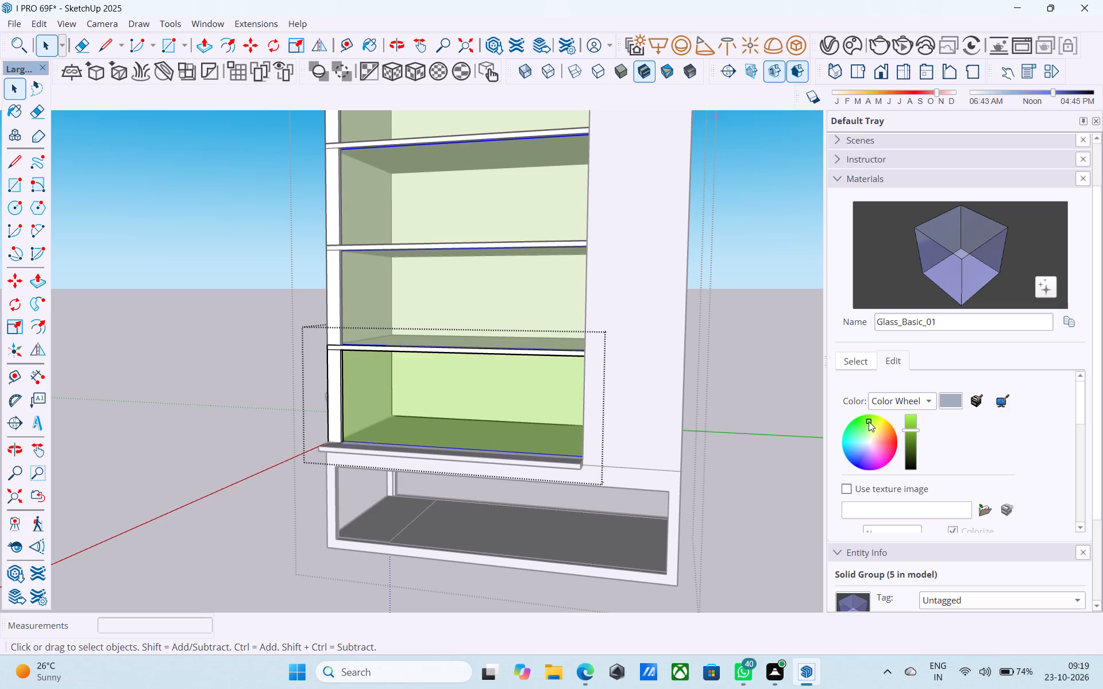
drag(869, 421, 877, 426)
drag(877, 426, 877, 433)
scroll(515, 375, up, 7)
key(space)
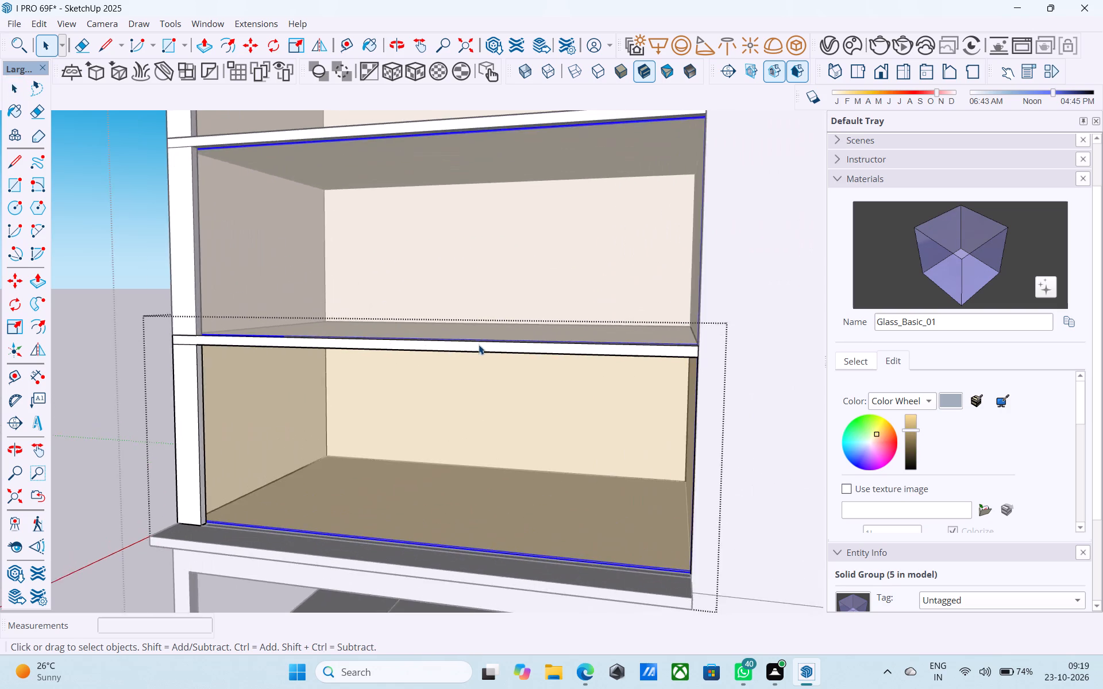
Examine the front corner post and the slab edges of the linked storeys up close and from several angles.
scroll(480, 346, down, 6)
scroll(421, 384, up, 5)
scroll(330, 376, up, 3)
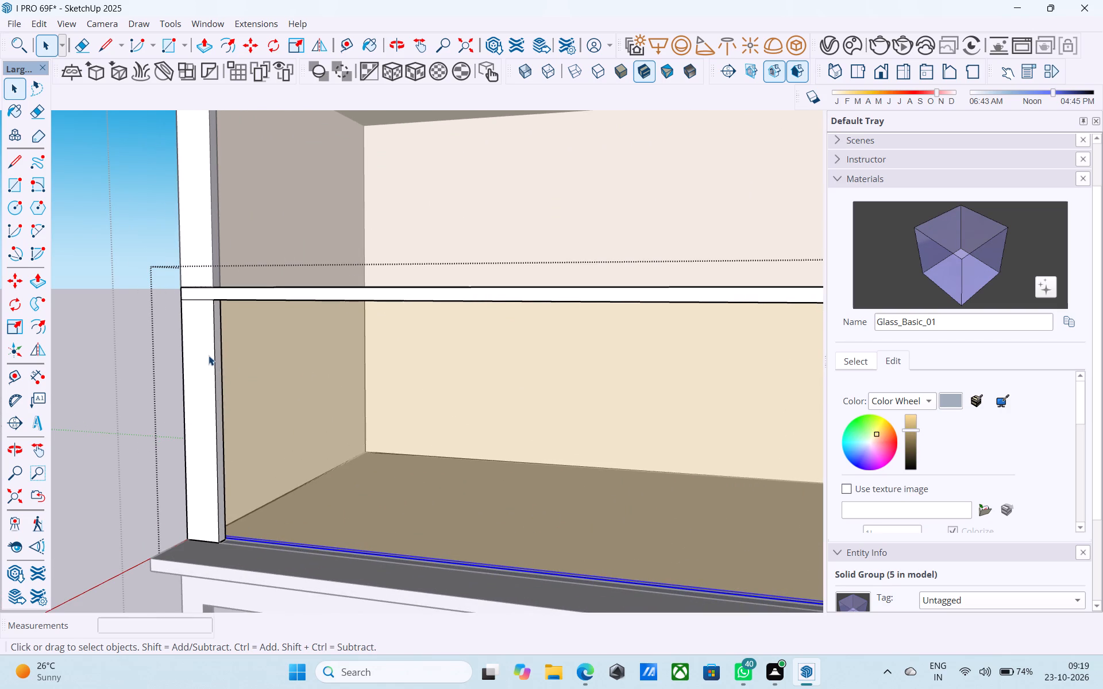
click(209, 355)
scroll(209, 355, down, 12)
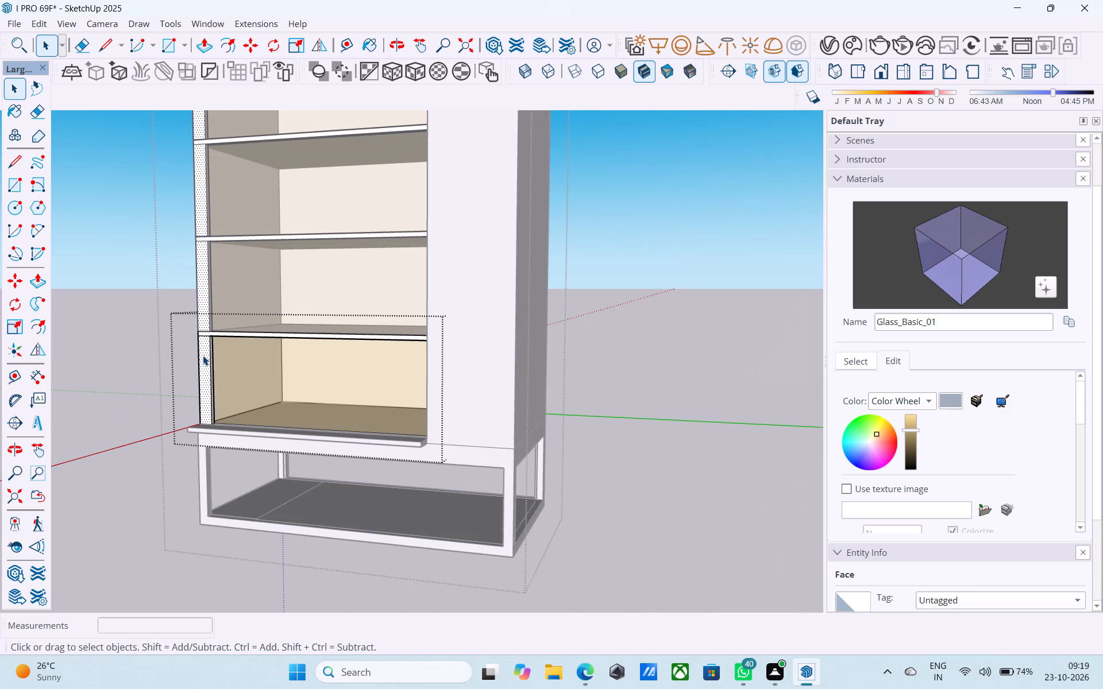
middle_drag(202, 353, 281, 349)
scroll(294, 346, down, 6)
shift+middle_drag(317, 354, 309, 425)
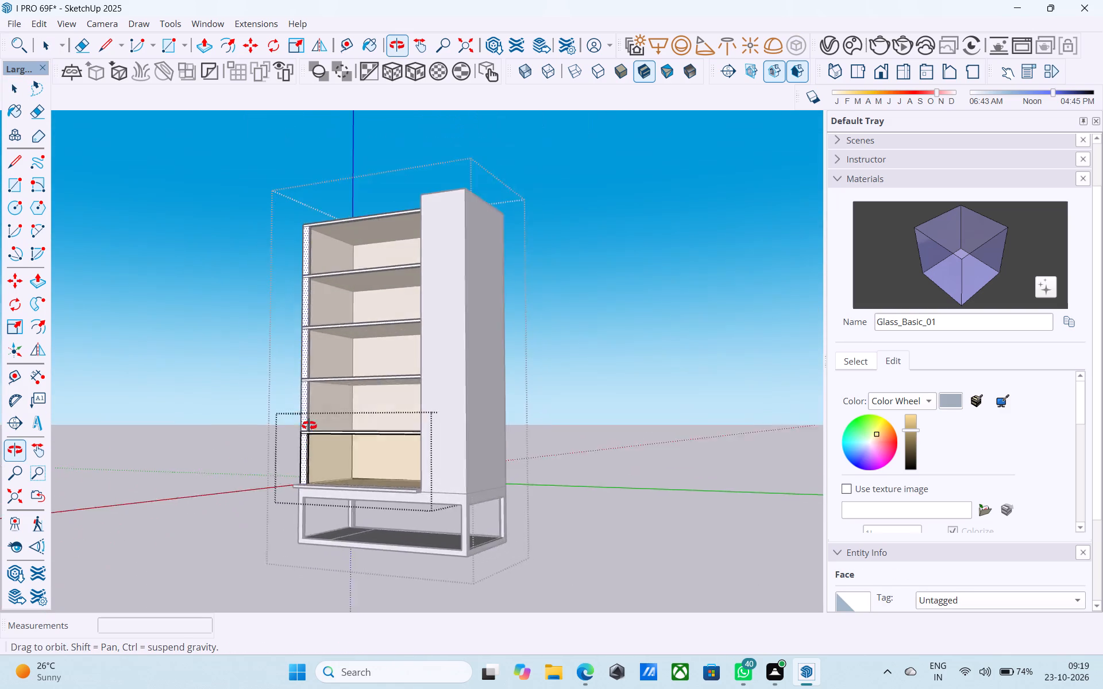
shift+middle_drag(309, 425, 309, 425)
scroll(303, 425, up, 8)
shift+middle_drag(308, 426, 295, 439)
scroll(293, 438, up, 3)
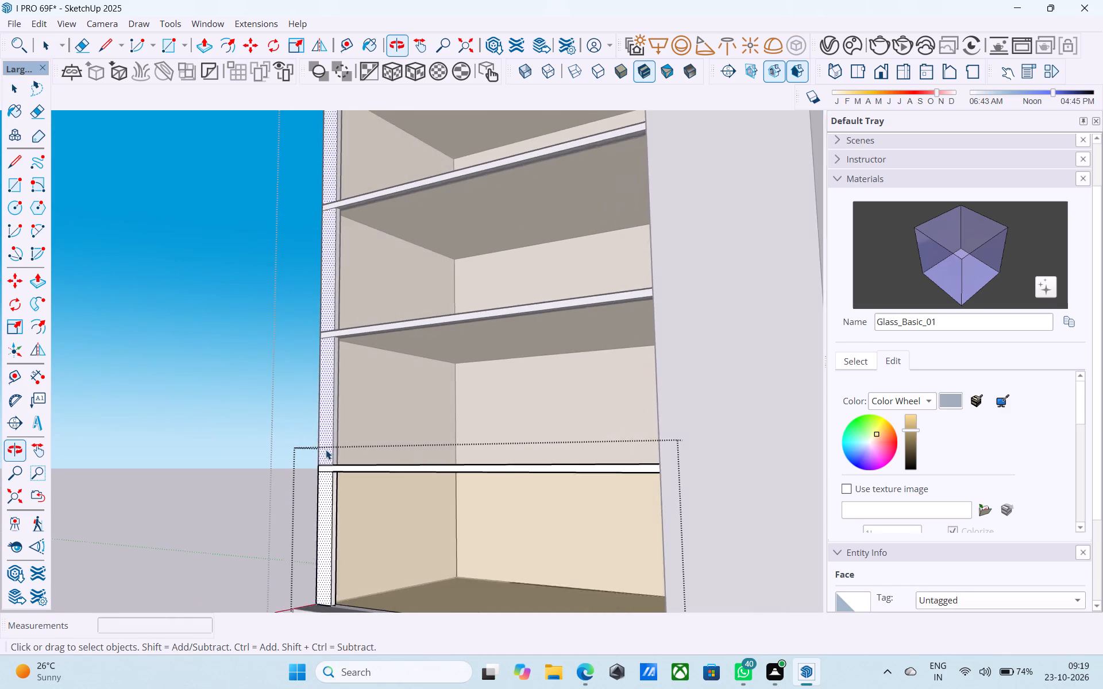
scroll(326, 450, up, 2)
scroll(329, 451, down, 7)
middle_drag(322, 450, 286, 431)
scroll(268, 438, up, 7)
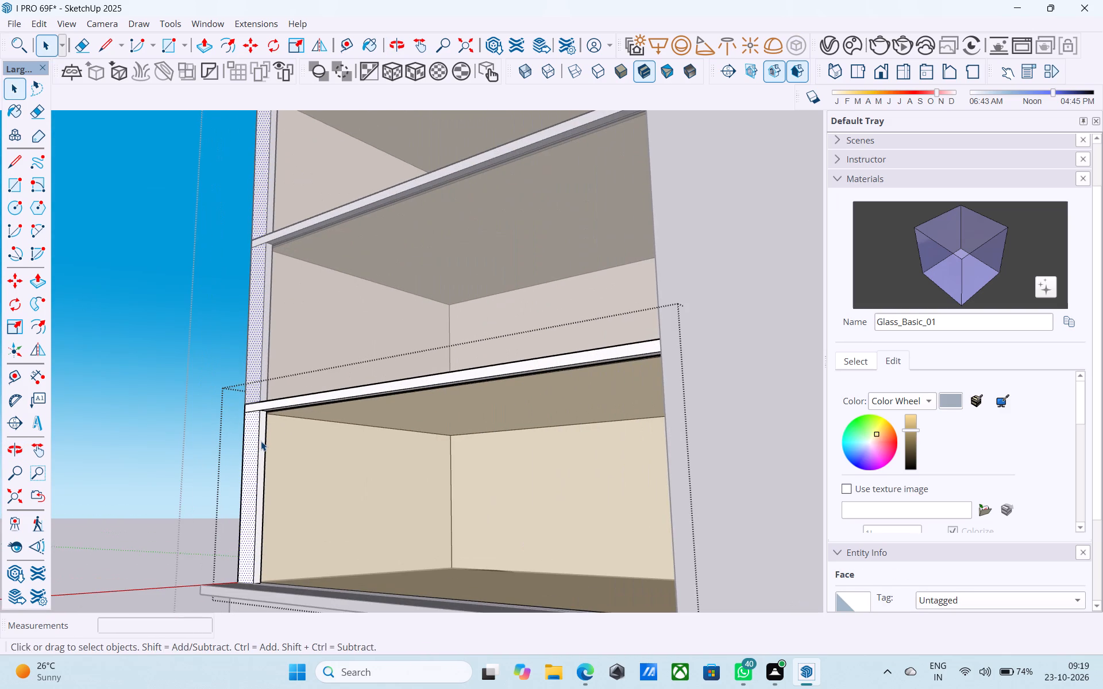
scroll(261, 441, down, 6)
middle_drag(261, 441, 295, 470)
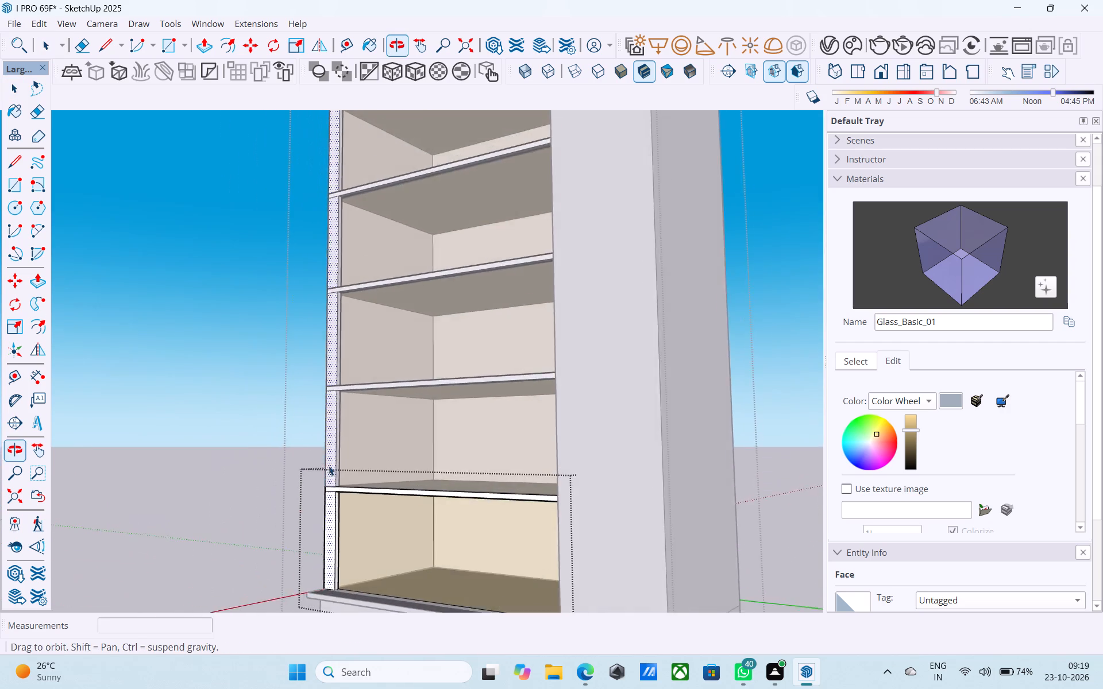
scroll(330, 466, up, 5)
middle_drag(407, 482, 363, 476)
scroll(357, 474, up, 4)
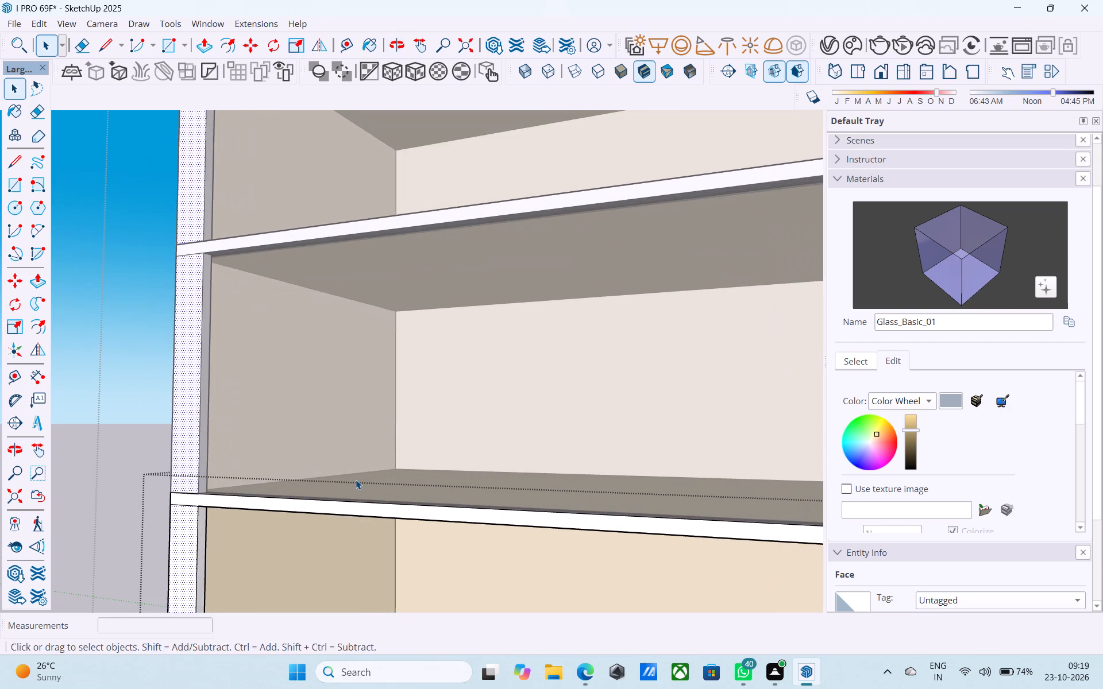
scroll(215, 496, up, 9)
middle_drag(167, 497, 233, 324)
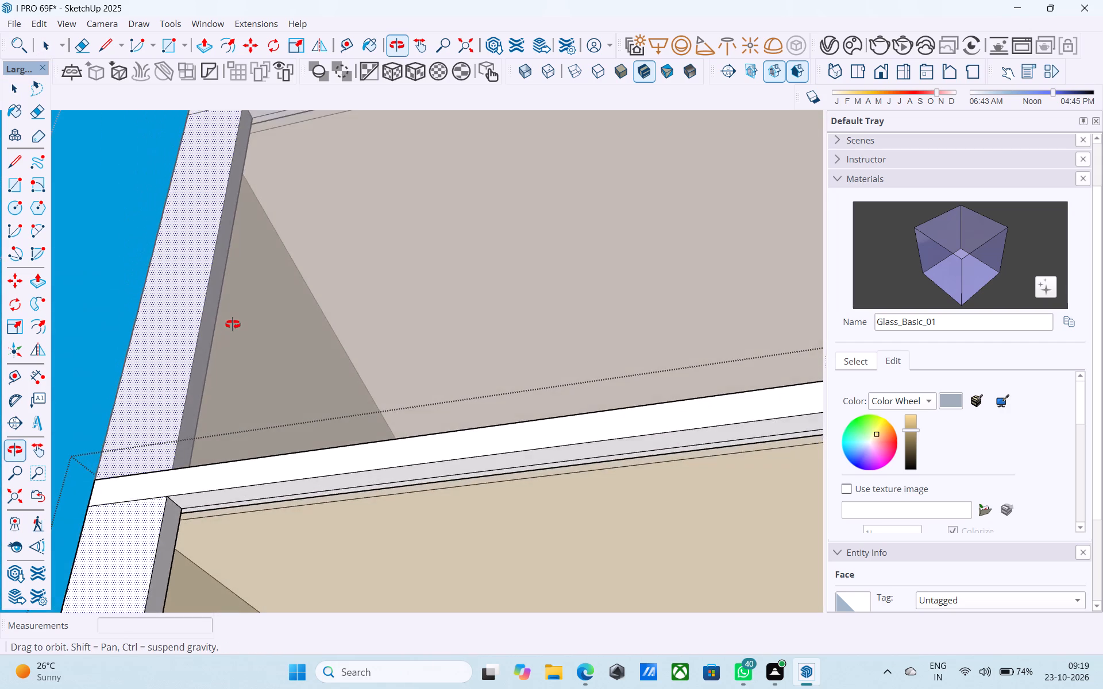
middle_drag(233, 324, 187, 688)
shift+middle_drag(254, 566, 205, 534)
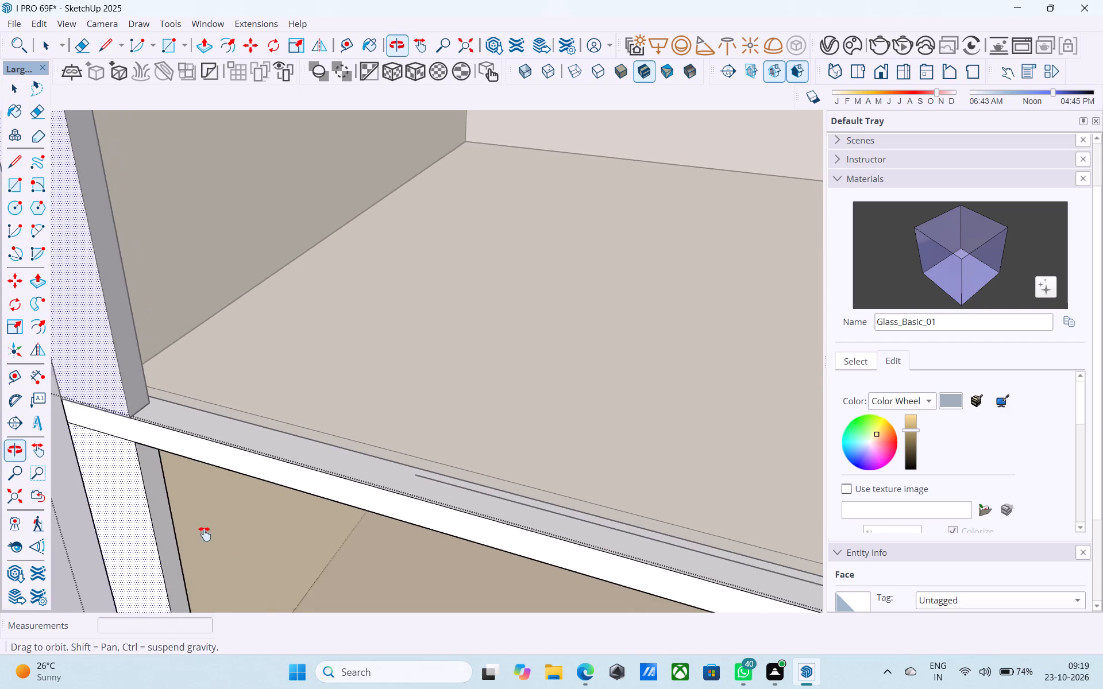
shift+middle_drag(205, 534, 176, 520)
scroll(369, 486, up, 4)
scroll(356, 451, down, 10)
shift+middle_drag(375, 496, 385, 254)
scroll(480, 448, up, 6)
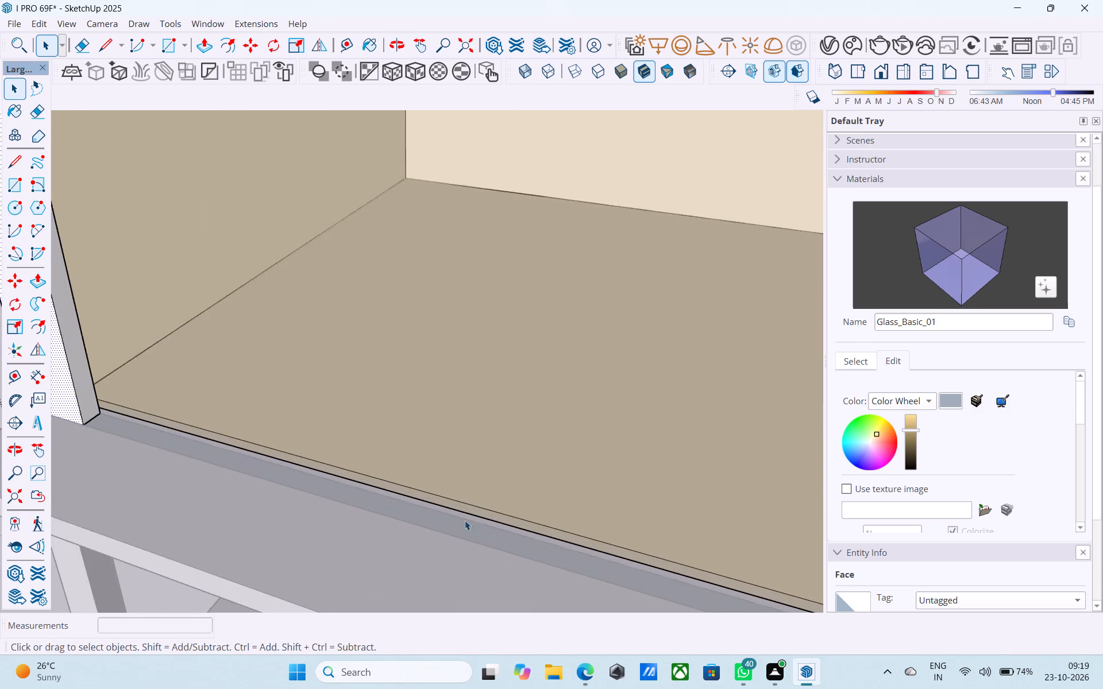
scroll(433, 510, down, 3)
middle_drag(413, 496, 409, 680)
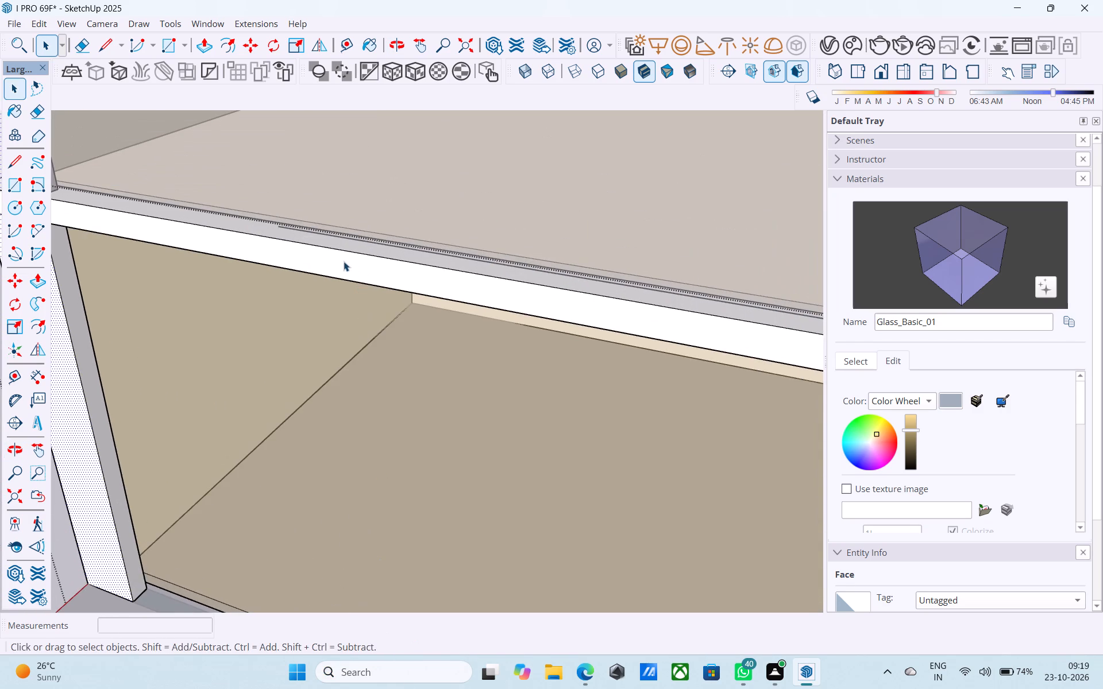
Check the front and top faces of the lowest storey's upper slab where it meets the front corner post.
click(344, 261)
shift+middle_drag(341, 273, 348, 330)
scroll(298, 281, up, 5)
click(298, 280)
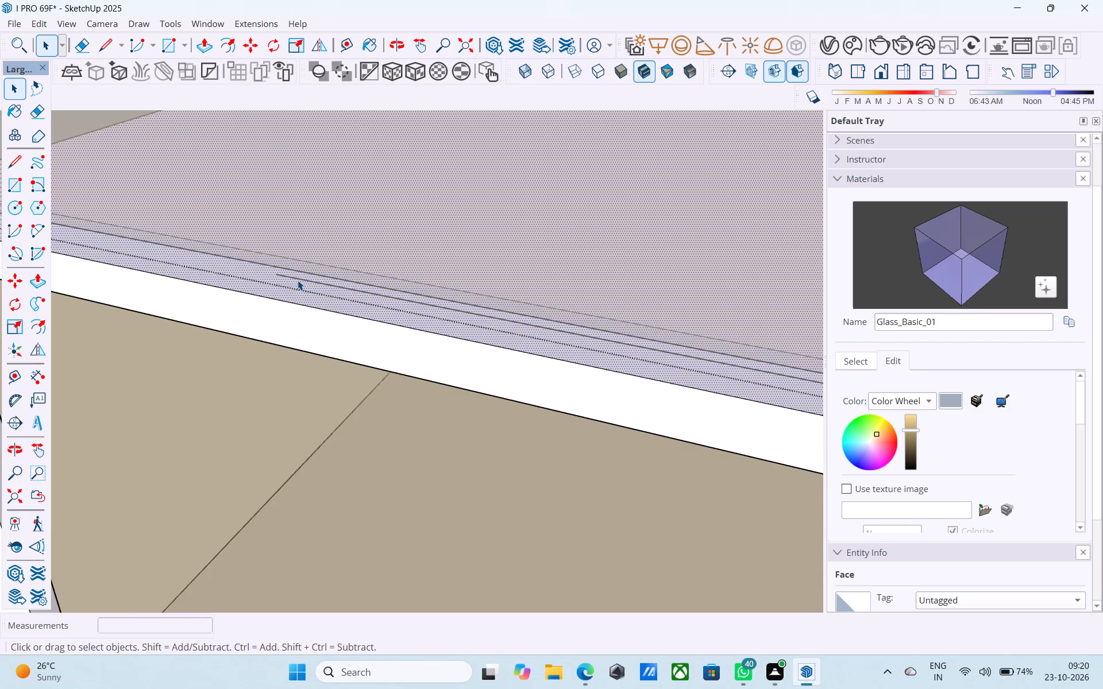
scroll(298, 280, down, 17)
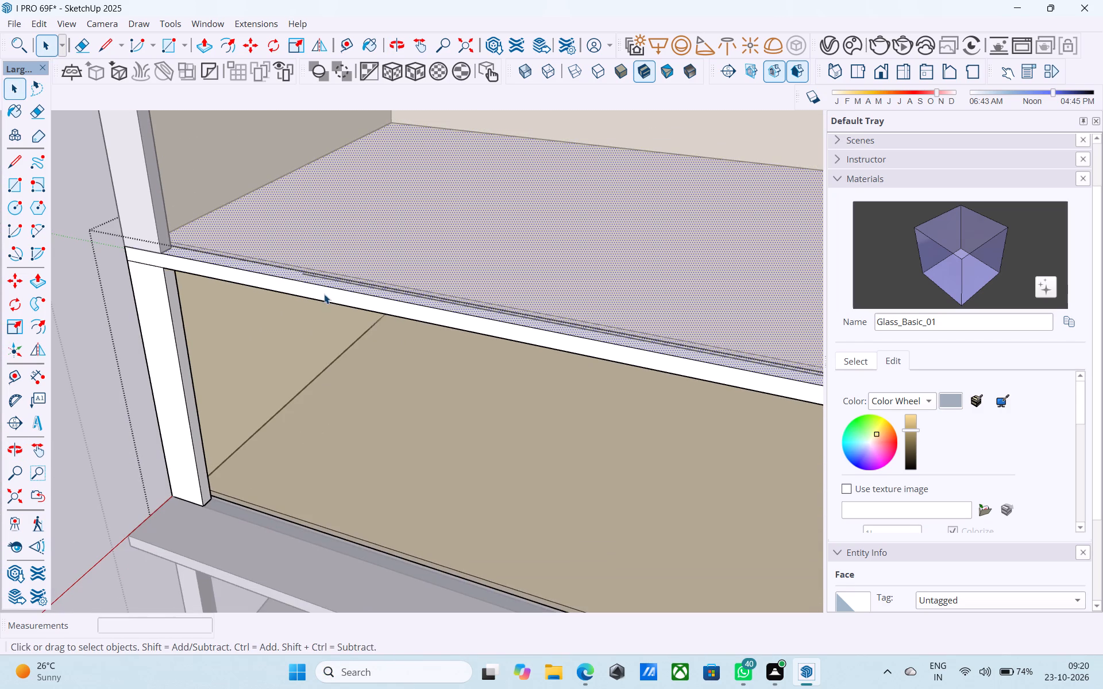
middle_drag(298, 342, 298, 286)
middle_drag(263, 391, 247, 381)
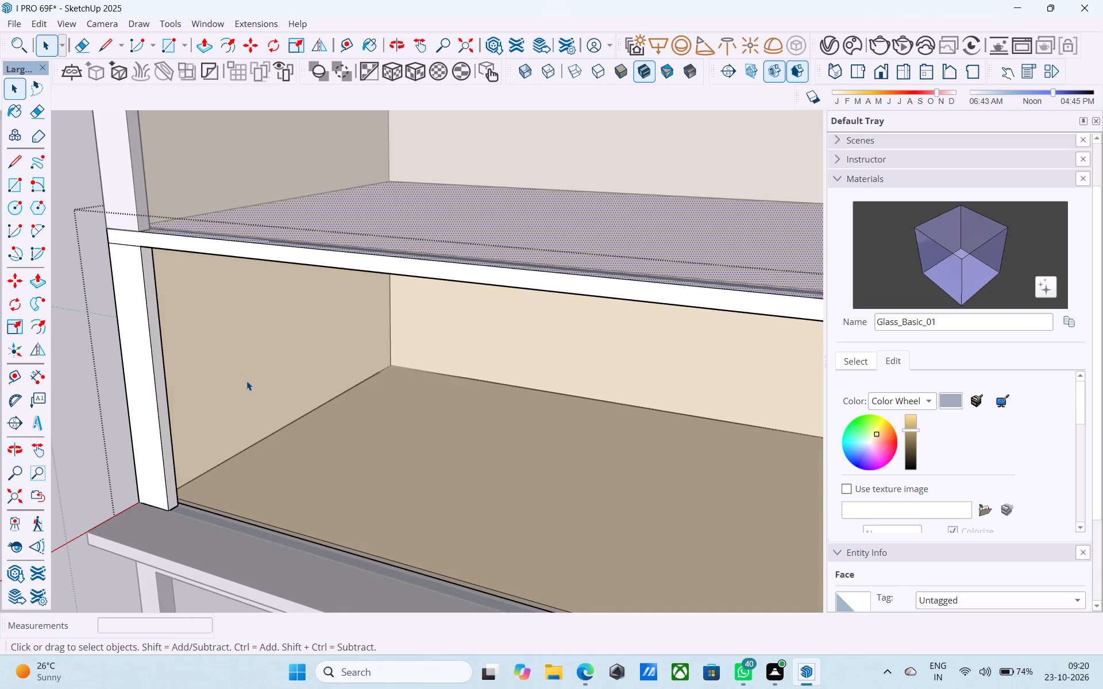
shift+middle_drag(246, 381, 324, 393)
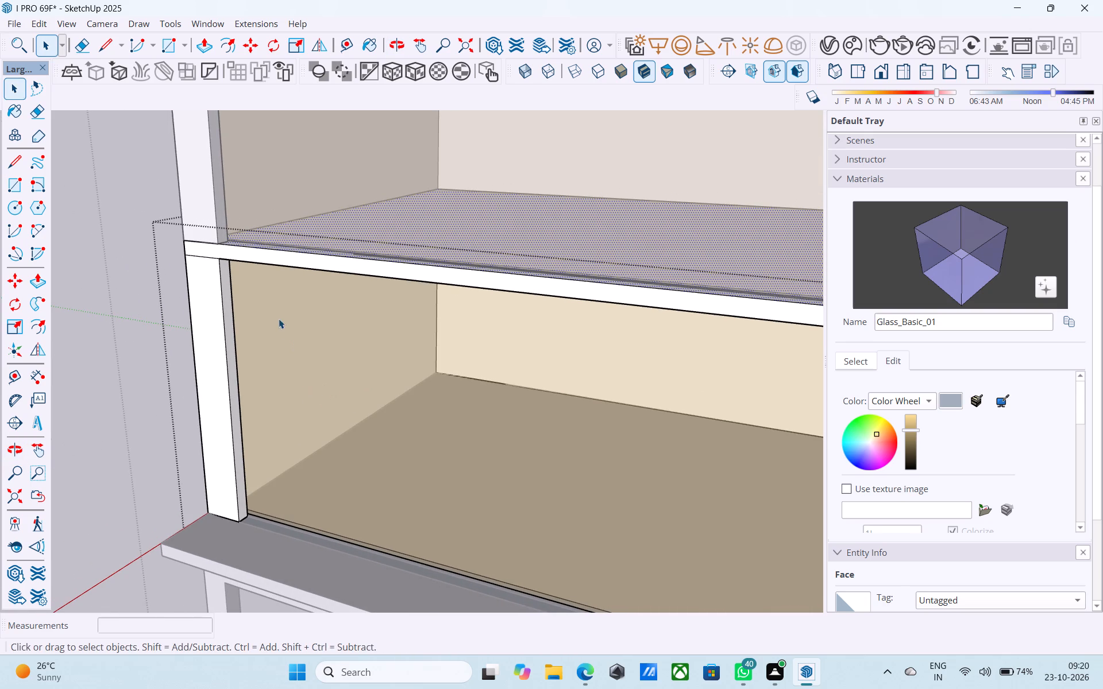
scroll(239, 251, up, 8)
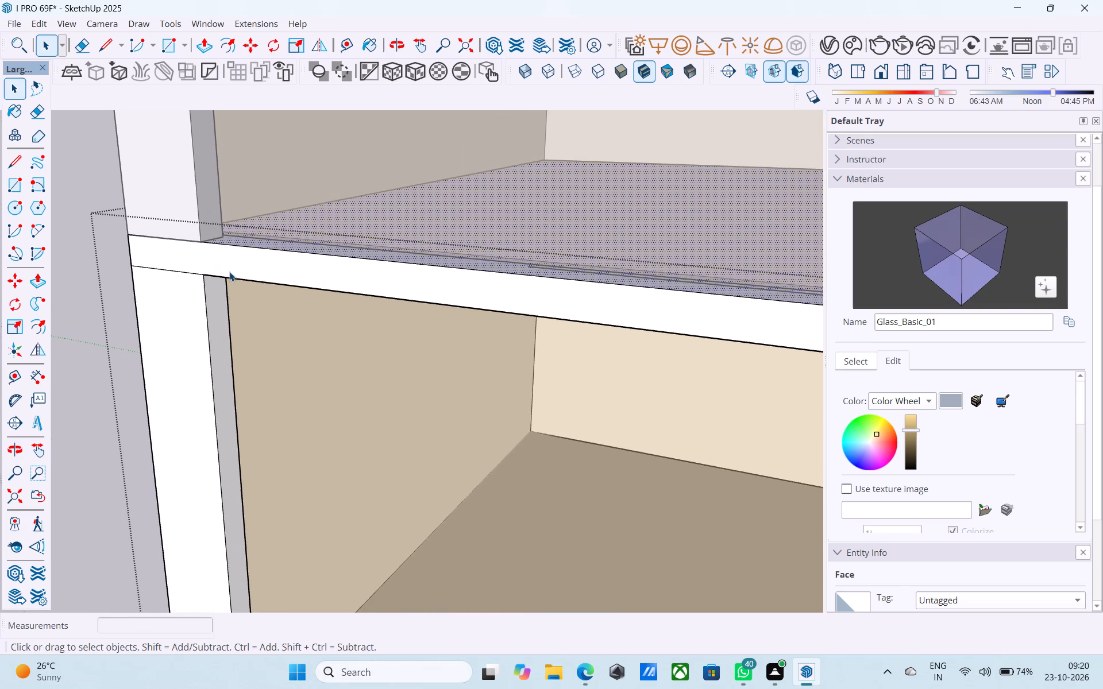
shift+middle_drag(229, 272, 217, 242)
scroll(217, 242, up, 3)
scroll(216, 234, down, 6)
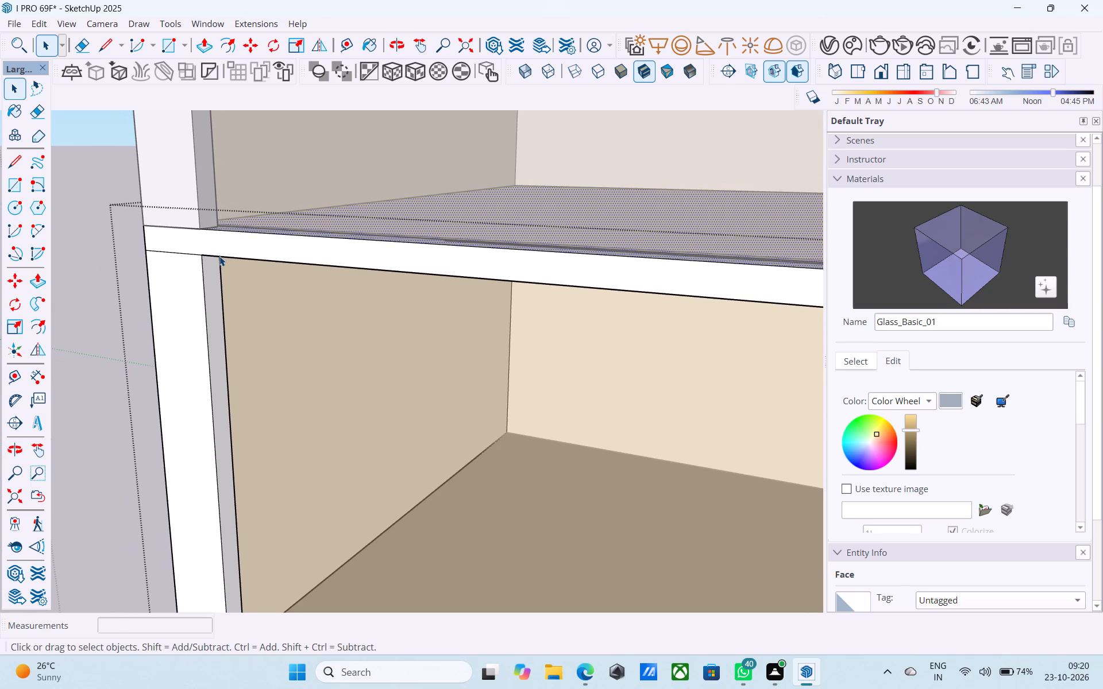
middle_drag(219, 256, 191, 184)
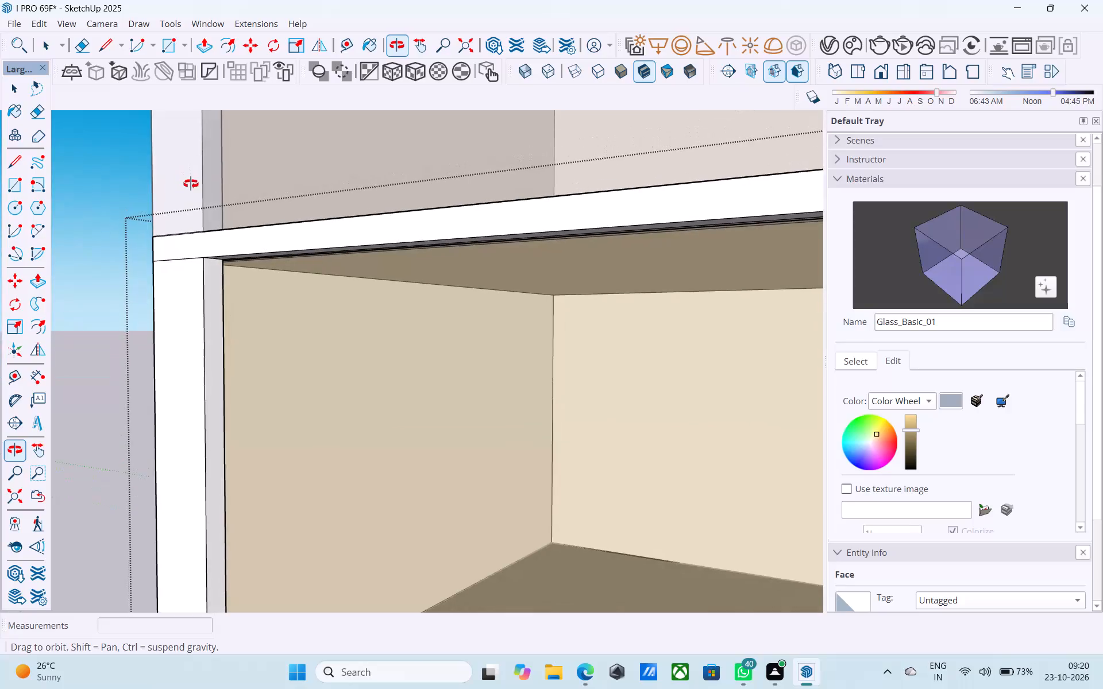
middle_drag(191, 184, 192, 190)
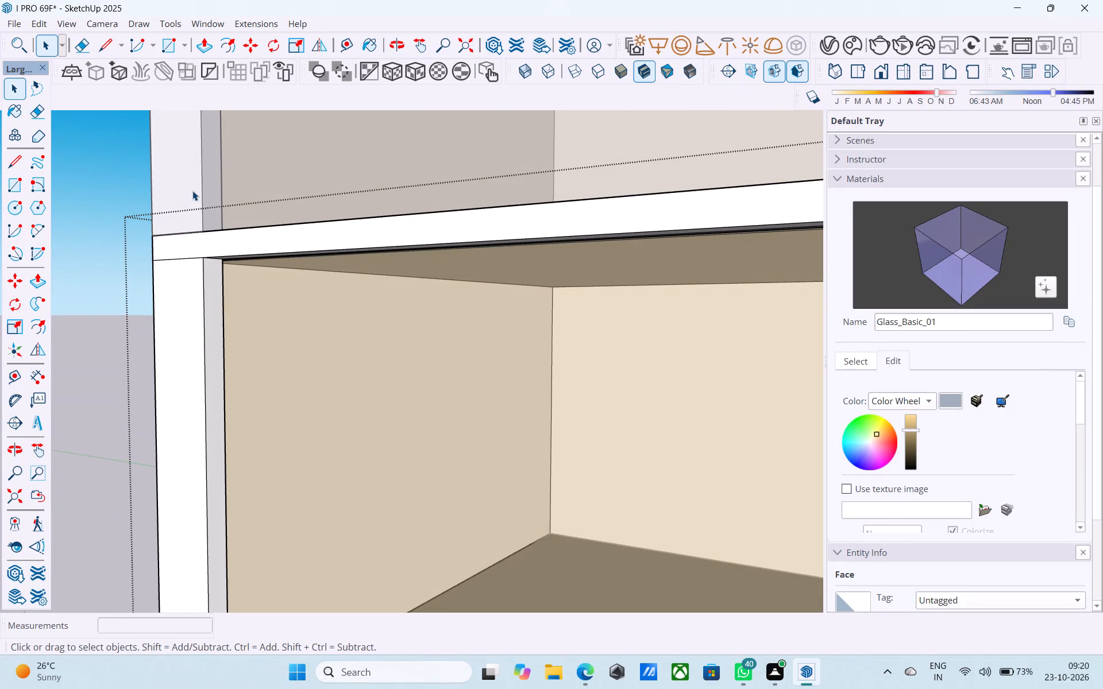
scroll(192, 191, down, 5)
middle_drag(191, 193, 190, 219)
scroll(196, 241, up, 5)
middle_drag(208, 233, 169, 397)
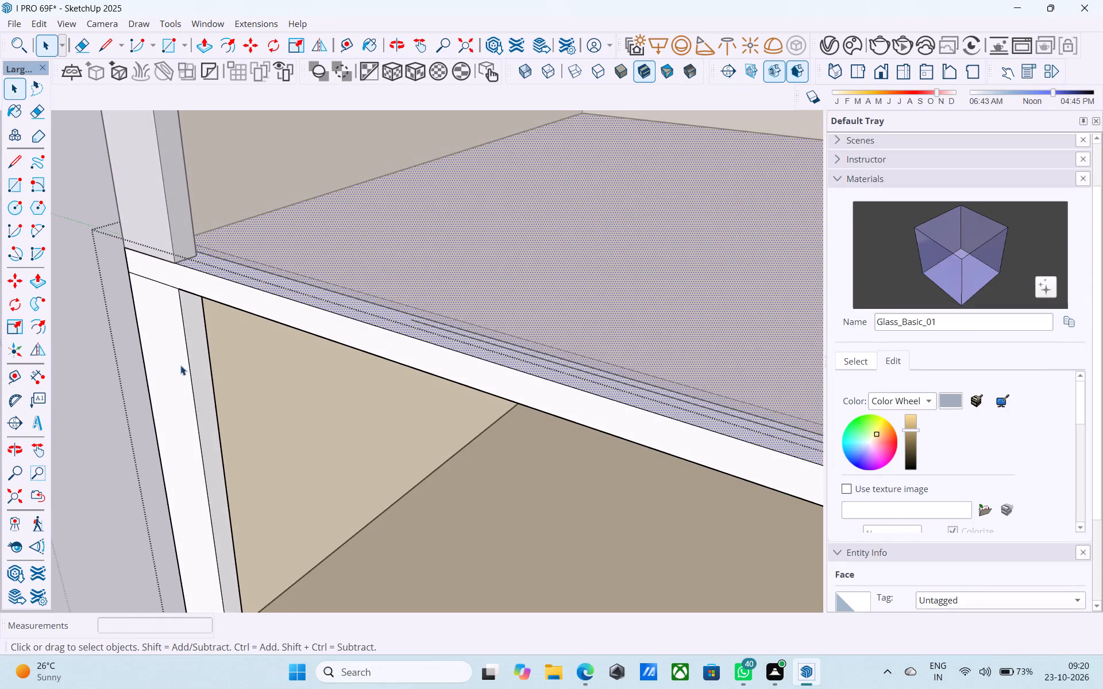
scroll(198, 298, up, 5)
click(186, 255)
middle_drag(182, 254, 161, 309)
click(206, 248)
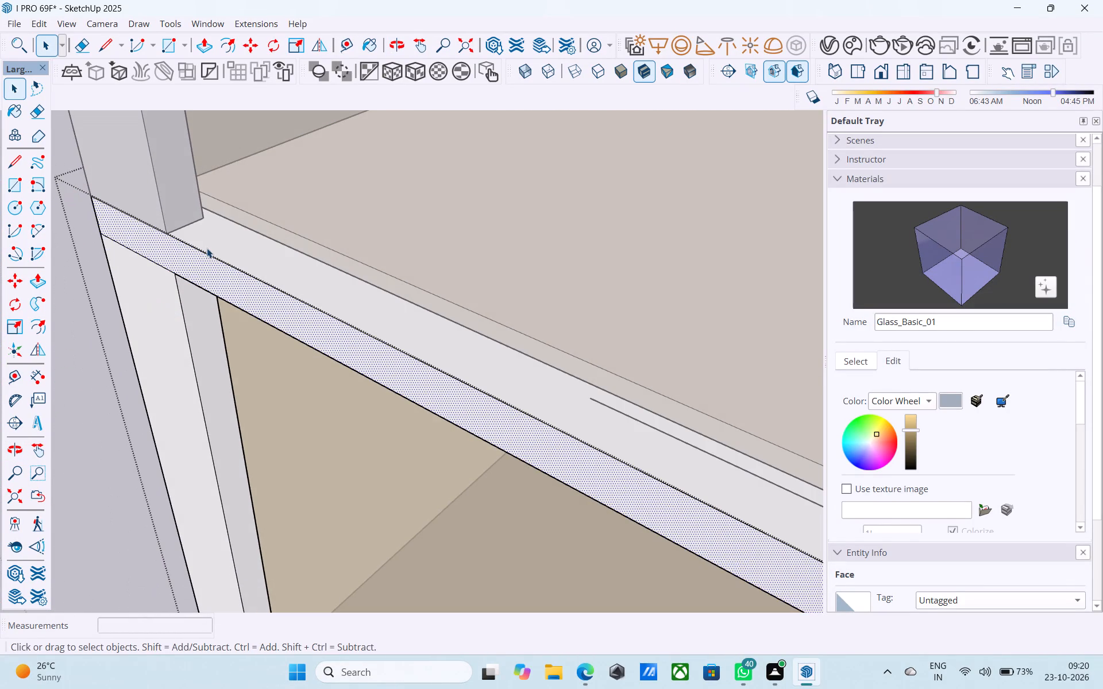
scroll(207, 248, down, 9)
scroll(223, 312, up, 2)
scroll(226, 320, down, 14)
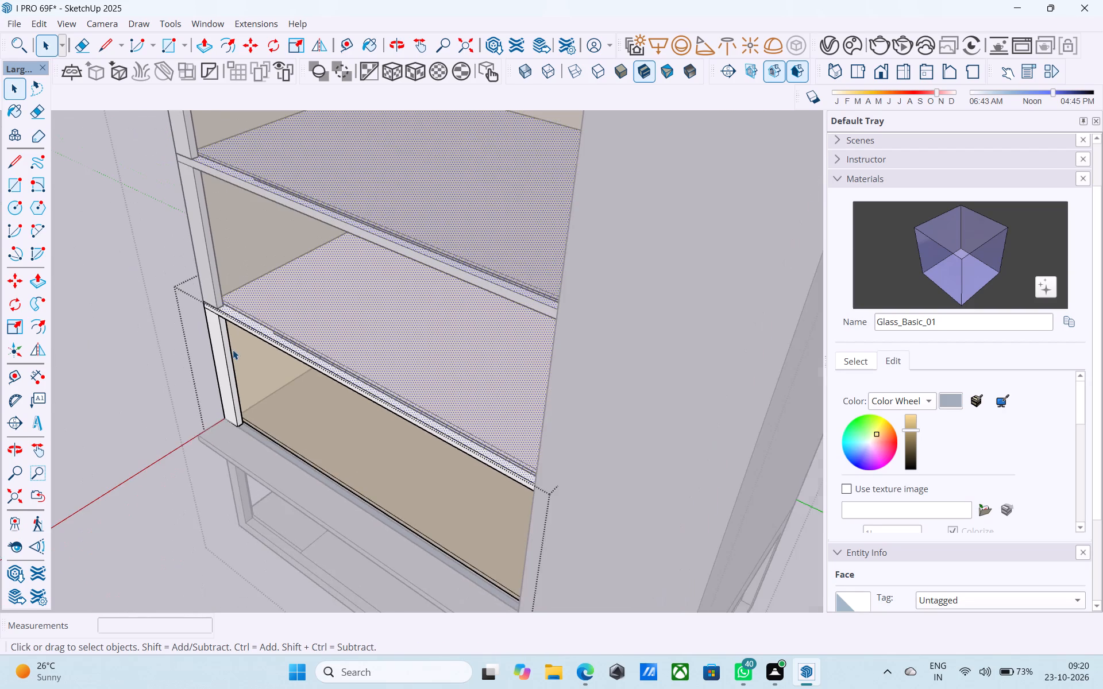
scroll(233, 350, up, 20)
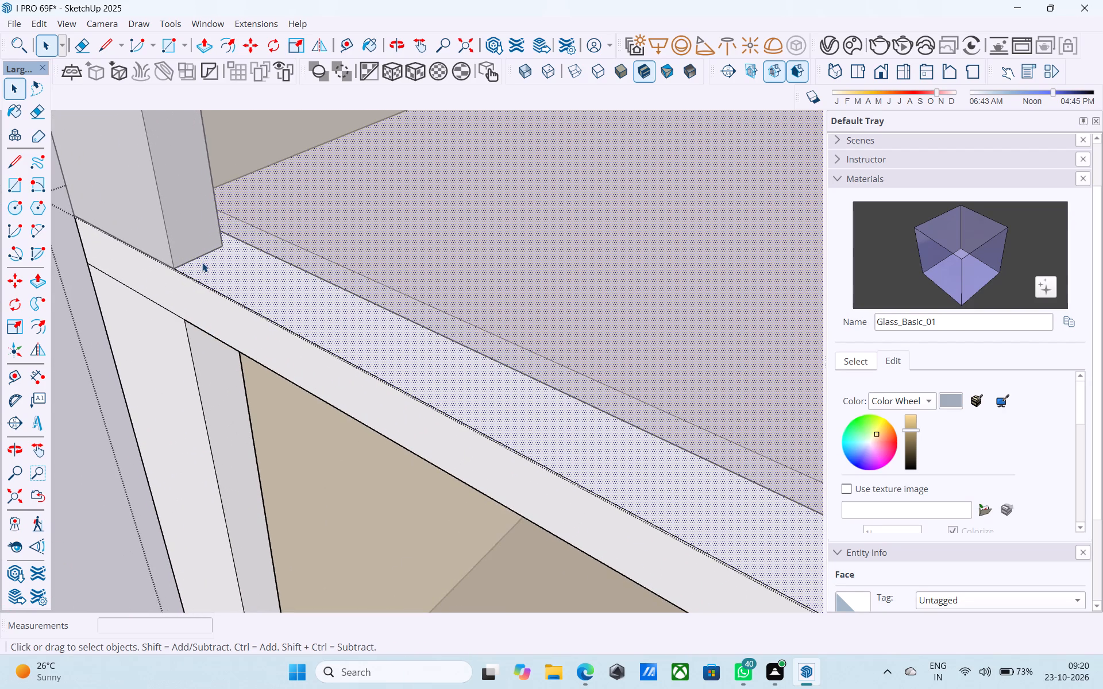
shift+middle_drag(199, 263, 292, 272)
shift+middle_drag(228, 293, 366, 266)
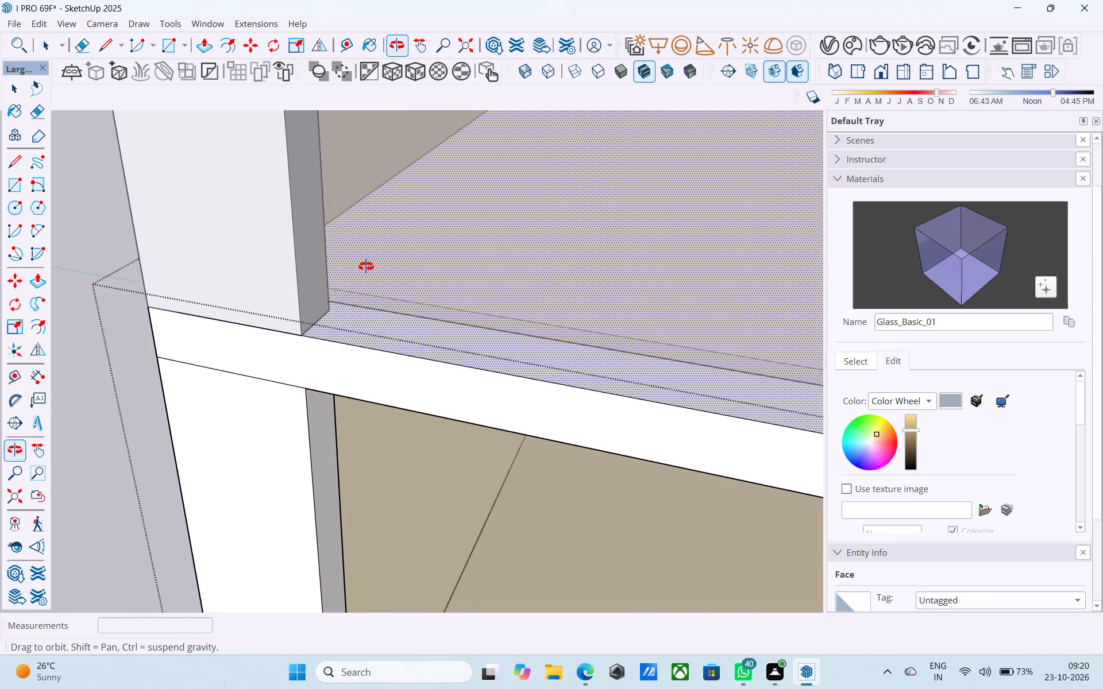
shift+middle_drag(366, 266, 294, 273)
scroll(265, 274, down, 1)
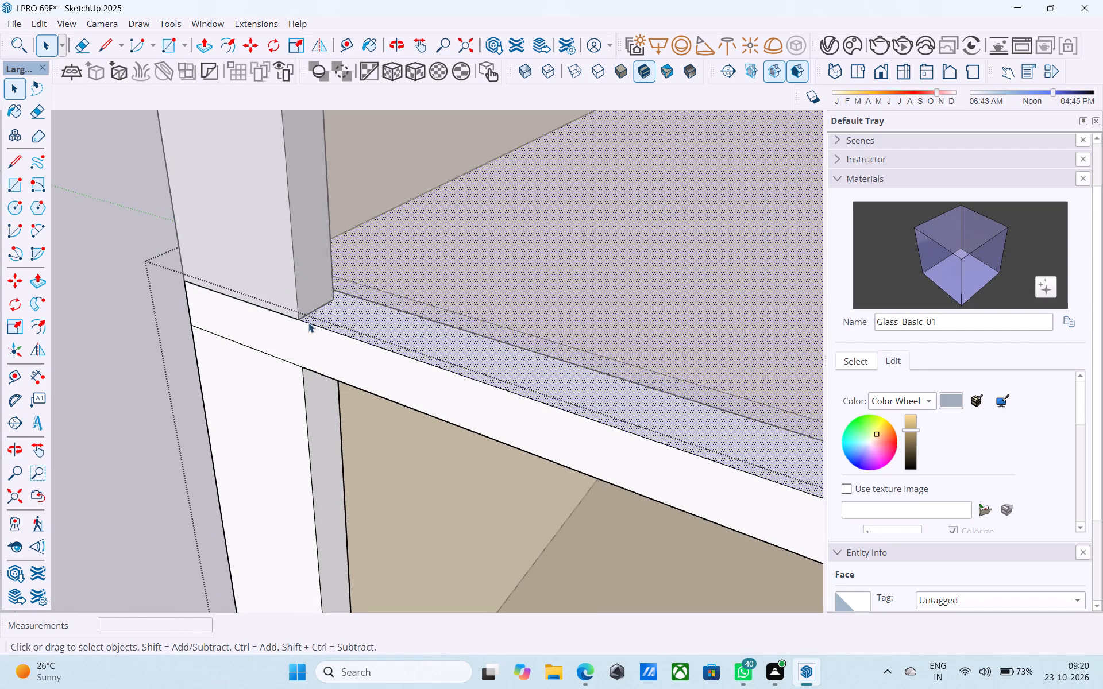
Copy the top front edge of the lowest storey's upper slab 1.5' straight up.
click(317, 324)
key(m)
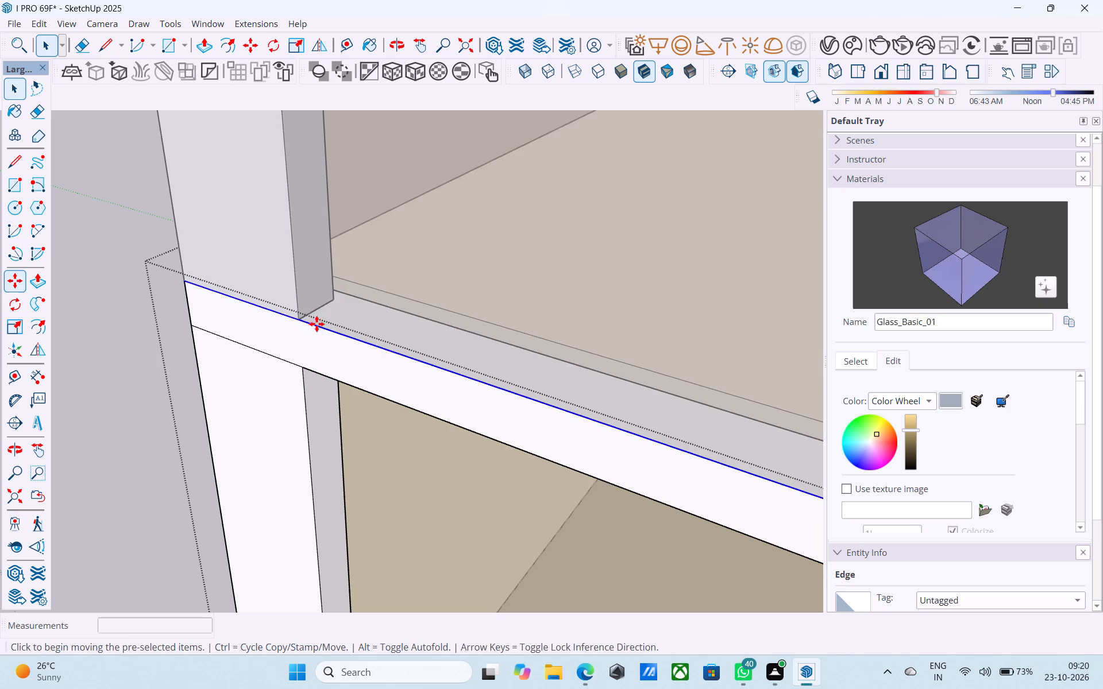
click(302, 320)
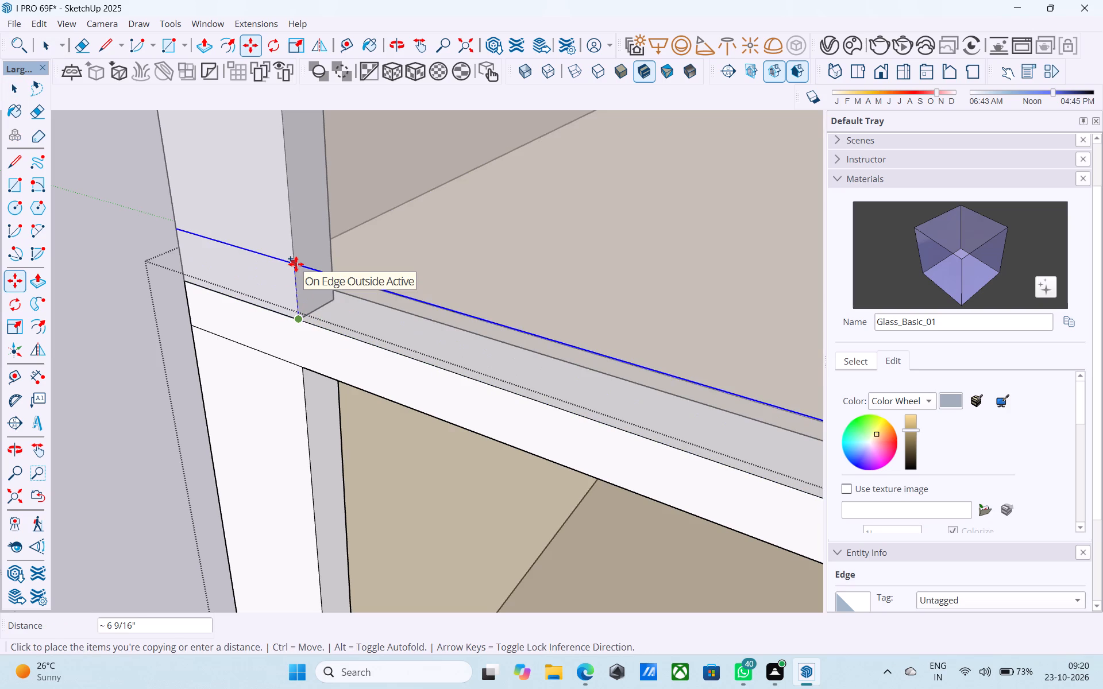
text(2')
key(Return)
text(1.5')
key(Return)
scroll(296, 264, down, 7)
middle_drag(296, 264, 330, 224)
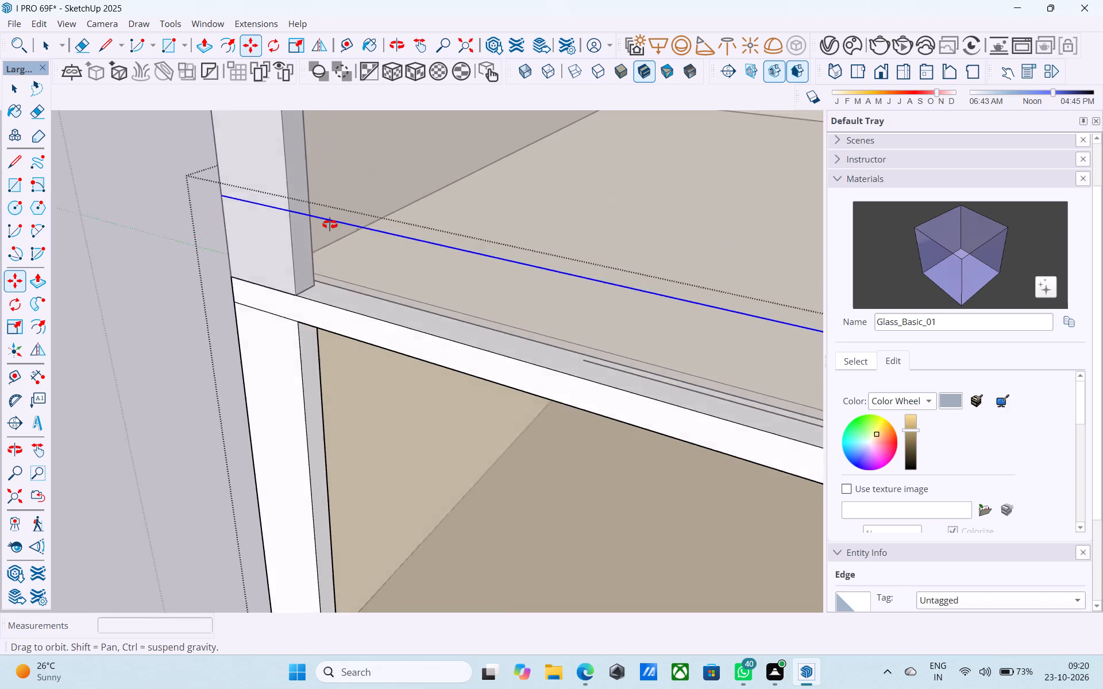
middle_drag(330, 224, 330, 226)
Copy the short edge between the slab front and the corner post 1.5' down the post's front face.
scroll(310, 297, up, 4)
key(space)
click(277, 339)
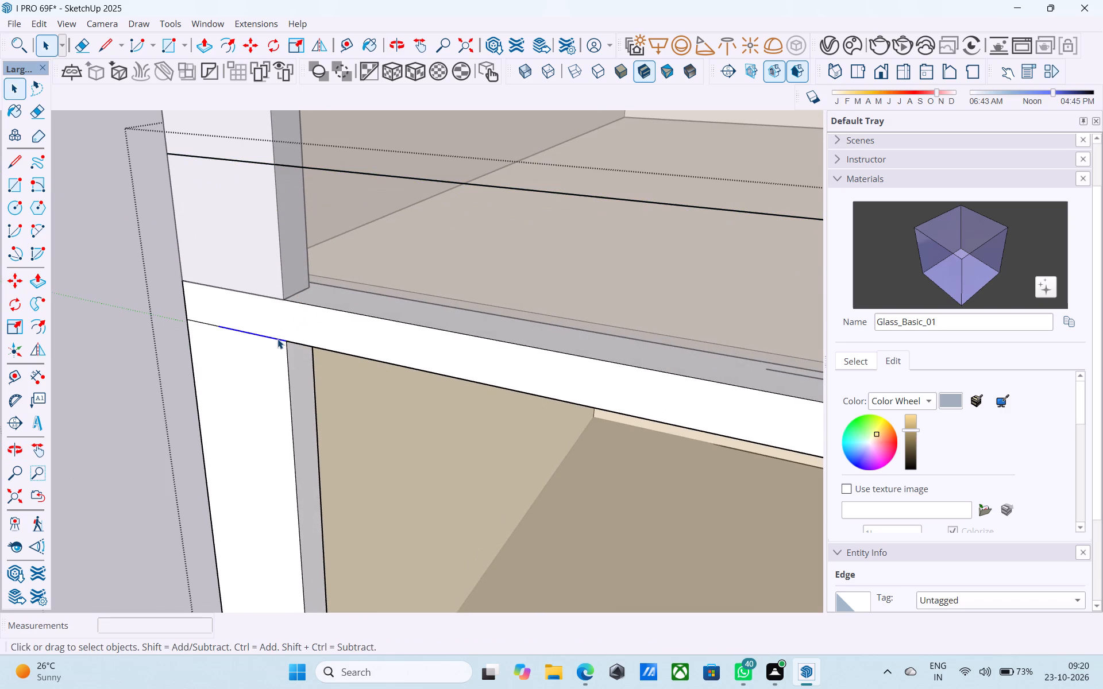
key(m)
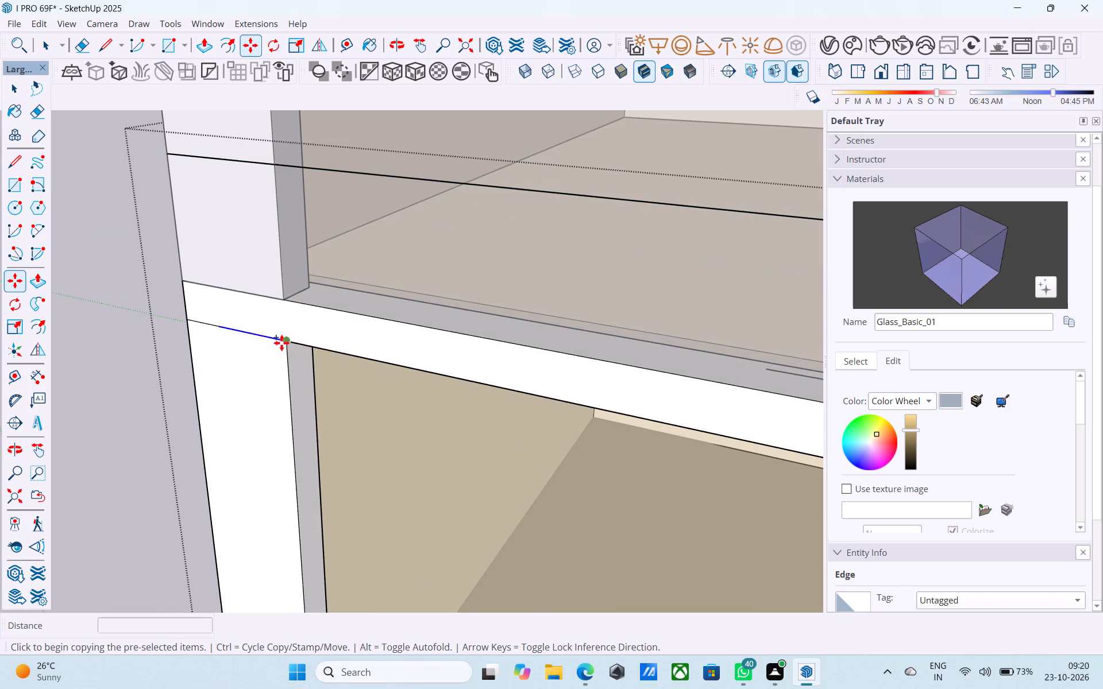
click(281, 343)
text(1.5')
key(Return)
scroll(288, 369, down, 7)
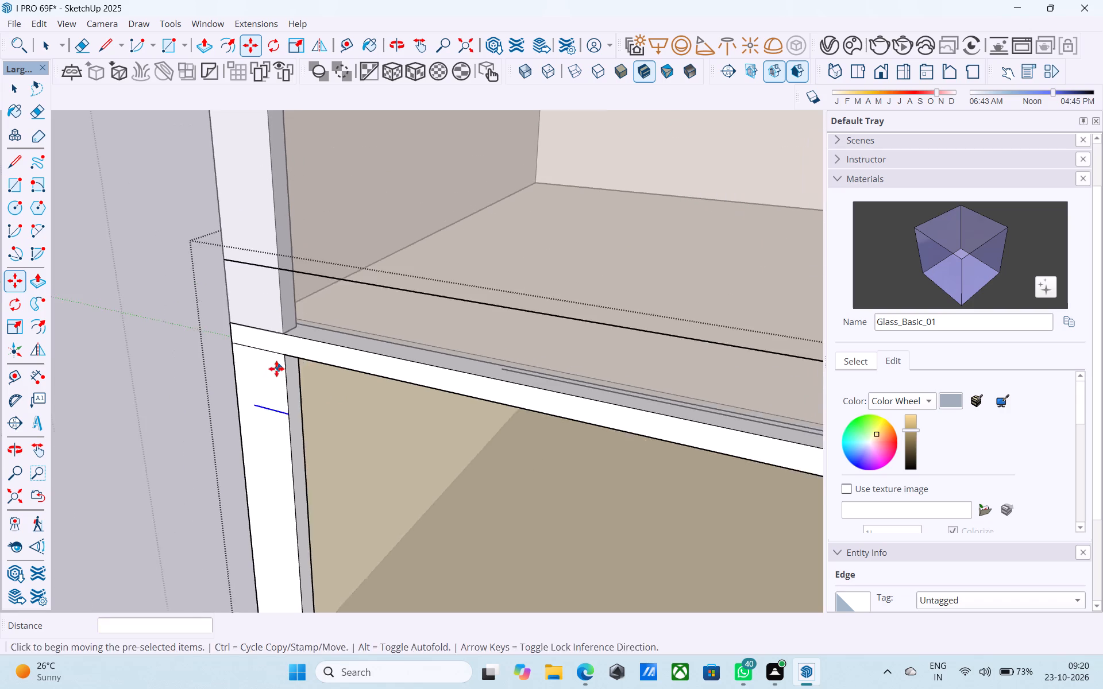
Draw a line extending the copied short edge to the outer edge of the corner post.
middle_drag(276, 369, 331, 330)
scroll(250, 325, down, 8)
middle_drag(245, 339, 275, 317)
scroll(277, 352, up, 7)
key(l)
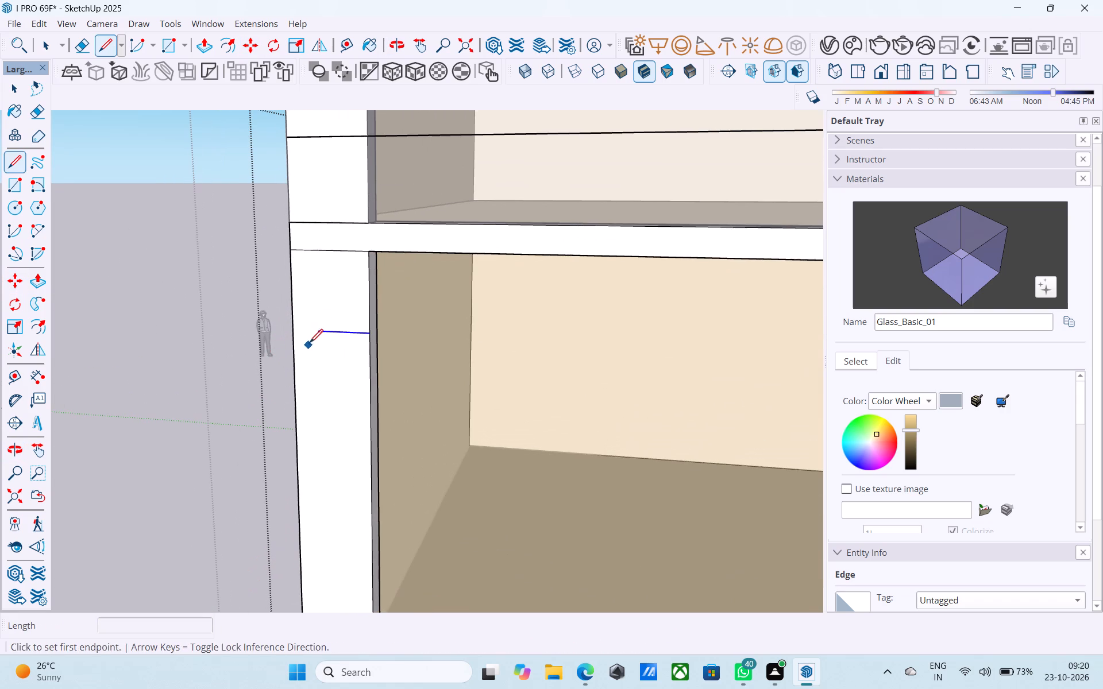
click(317, 334)
click(295, 327)
key(space)
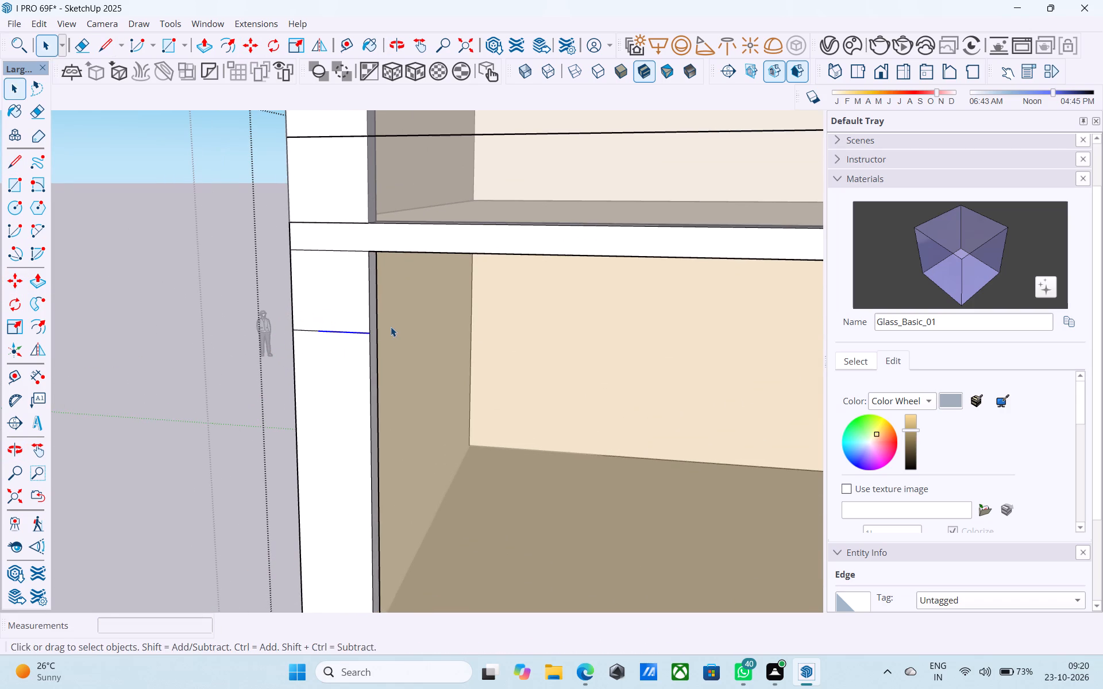
Draw a line about 25' 6" long across the lowest storey's glass front, from the copied short edge to the opposite end.
key(l)
click(372, 334)
scroll(284, 327, down, 3)
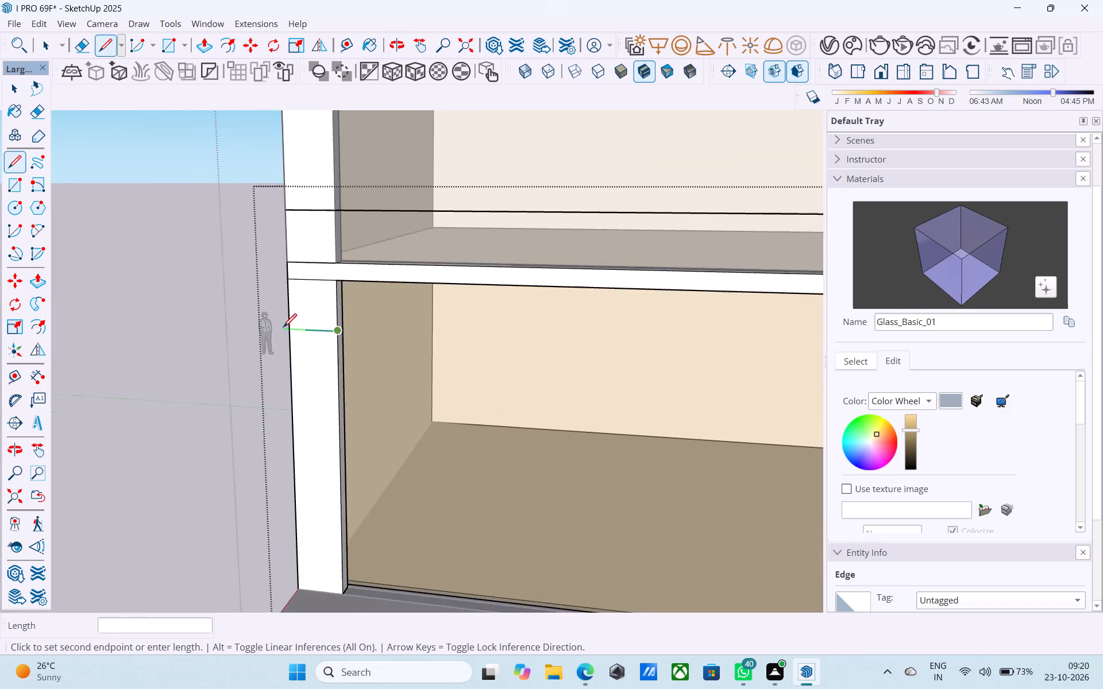
scroll(283, 328, down, 13)
middle_drag(264, 328, 472, 328)
scroll(568, 324, up, 4)
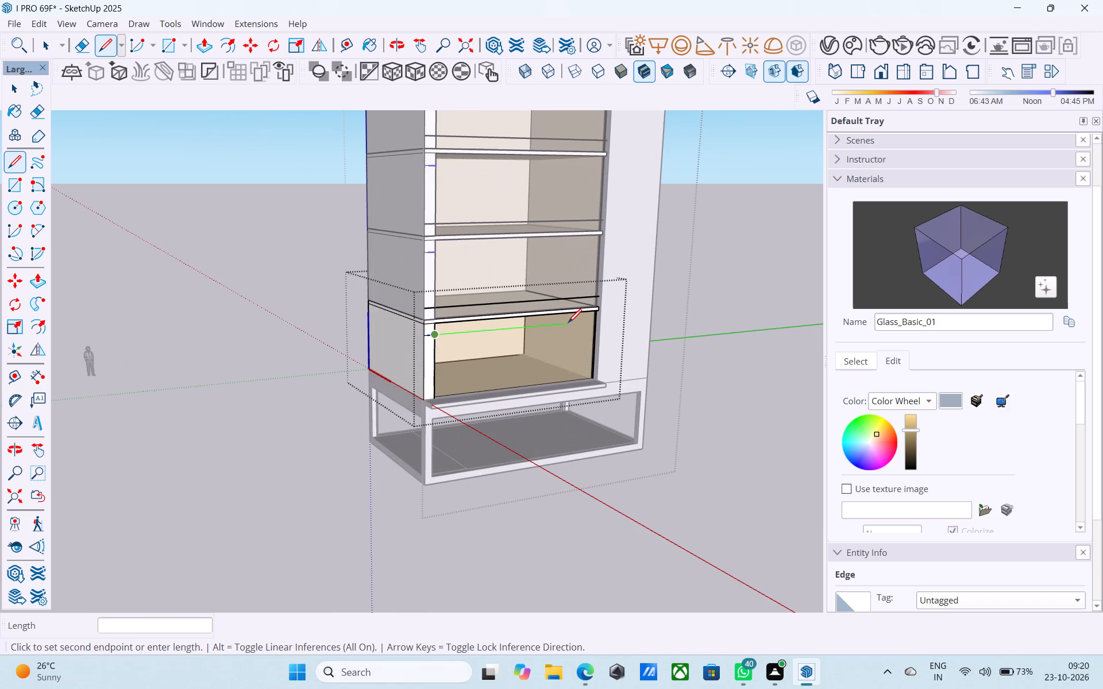
scroll(568, 324, up, 8)
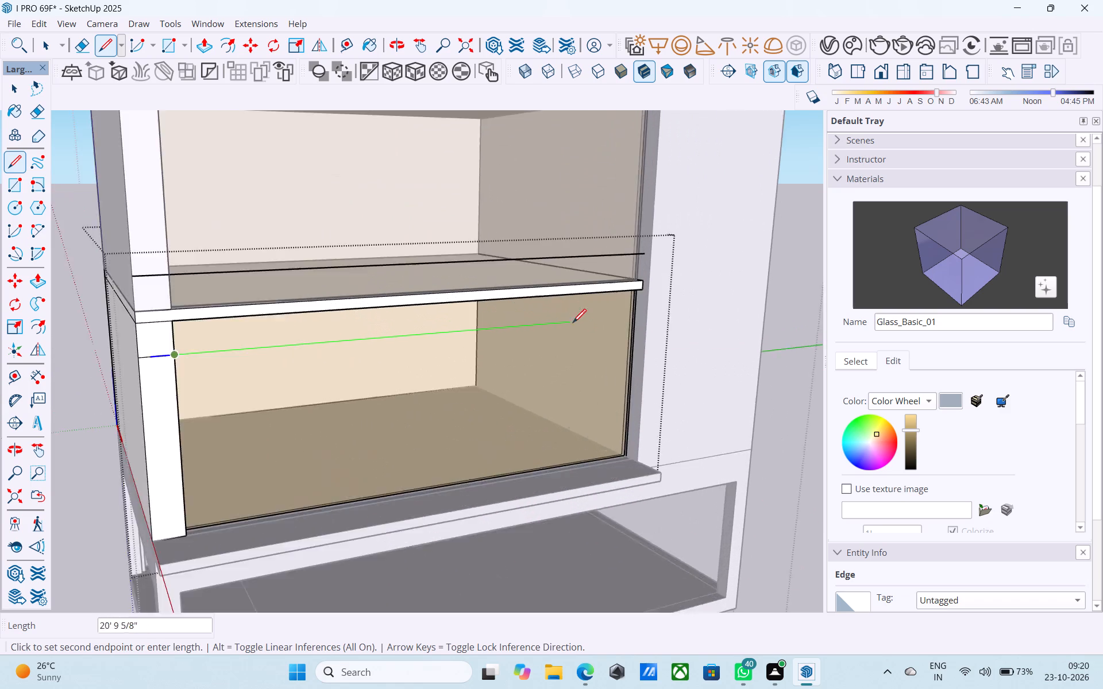
scroll(573, 324, up, 4)
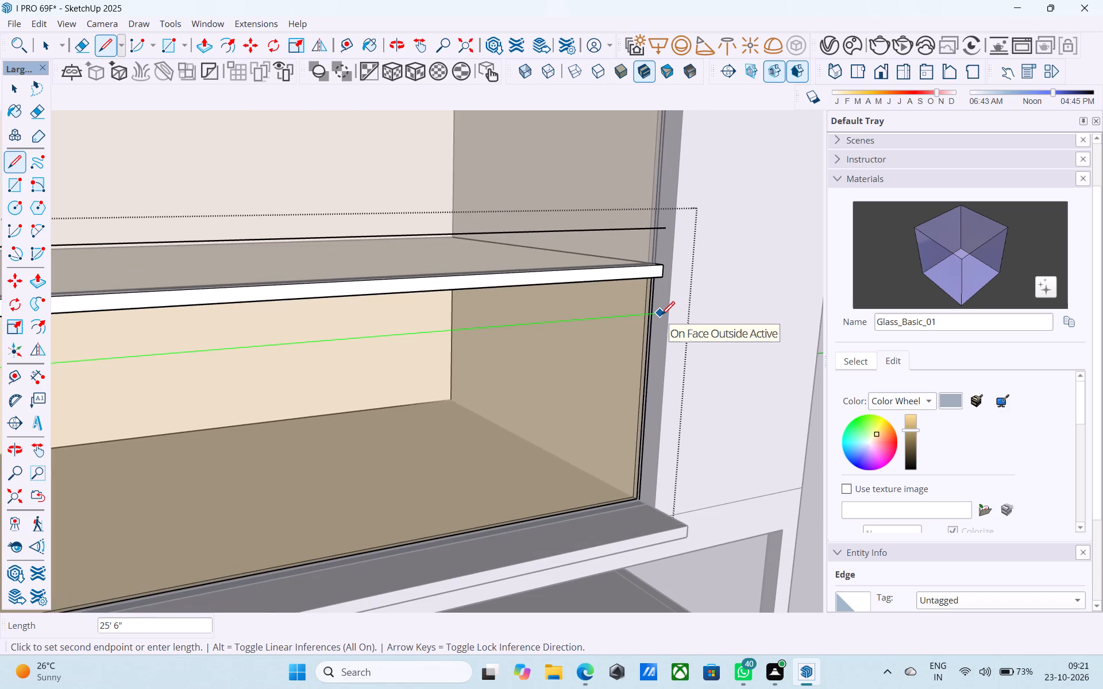
scroll(661, 316, up, 4)
click(663, 314)
Draw a vertical line at the far end, joining the new line below the slab to the raised edge copy above it.
scroll(663, 314, down, 7)
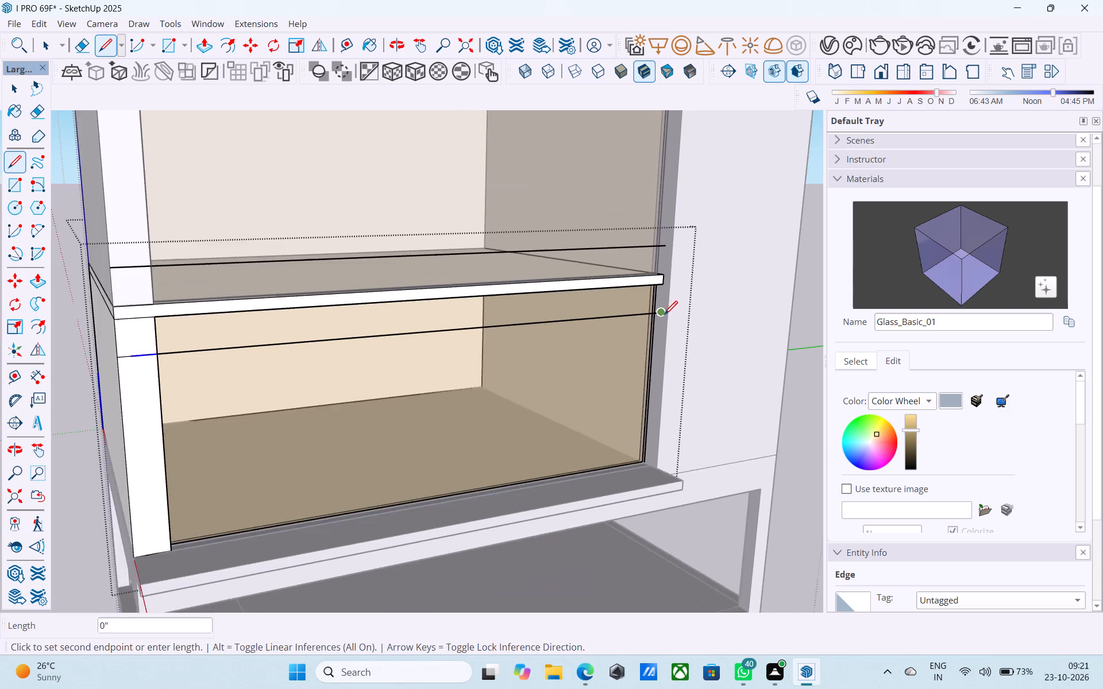
scroll(665, 316, down, 2)
scroll(665, 316, up, 1)
scroll(665, 316, down, 2)
middle_drag(665, 319, 317, 369)
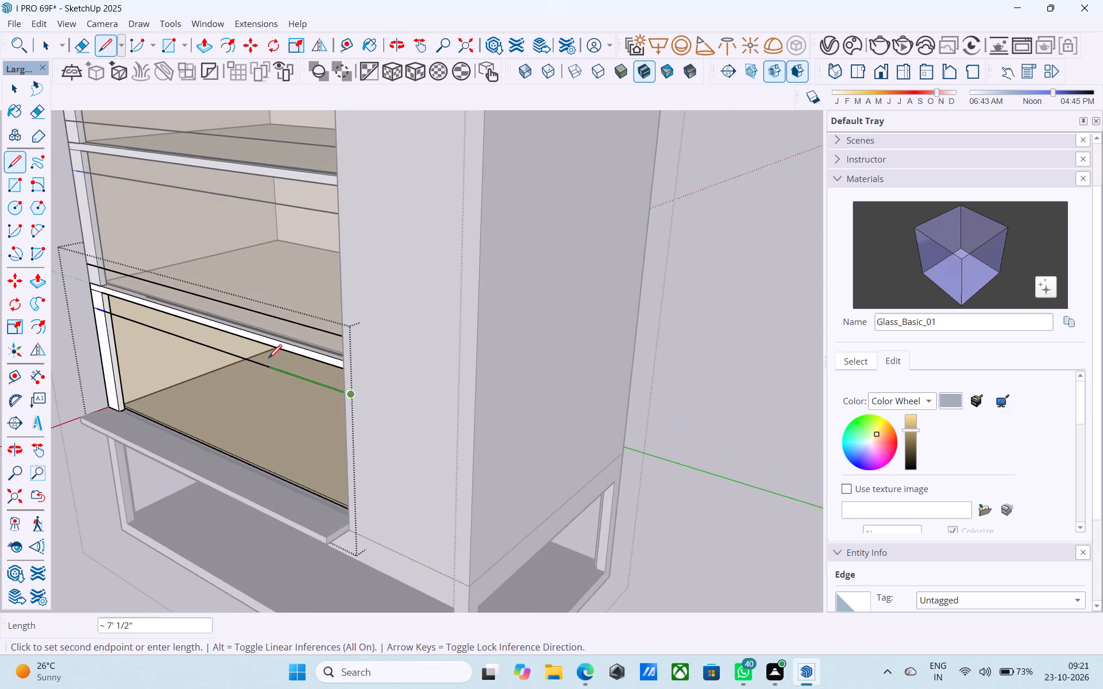
scroll(268, 359, up, 5)
key(space)
scroll(268, 359, up, 1)
middle_drag(268, 359, 692, 374)
scroll(693, 373, down, 5)
scroll(543, 381, up, 5)
key(l)
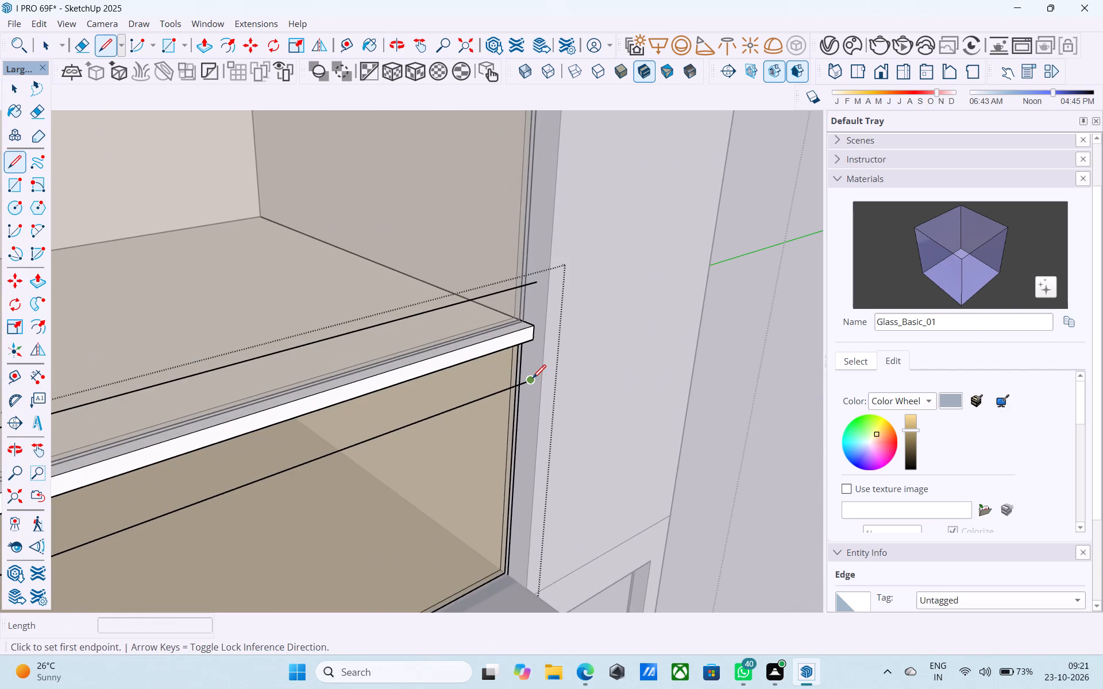
click(530, 376)
click(533, 279)
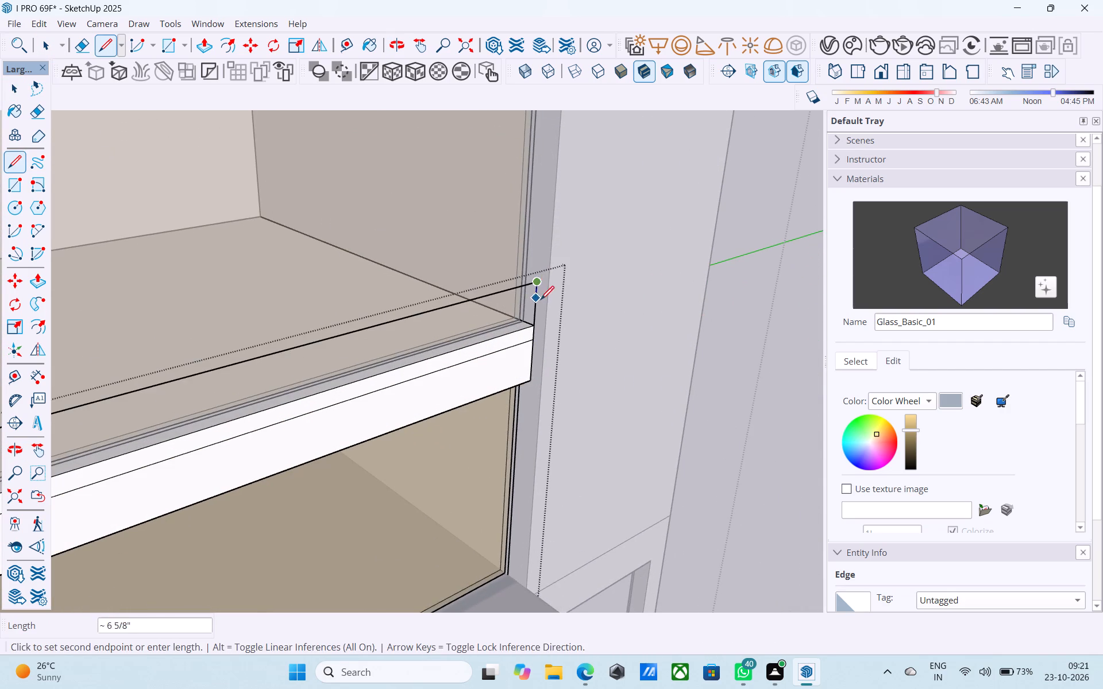
key(space)
Draw a 1' 6" vertical line along the corner post's inner edge from slab top to raised edge, and continue it across the slab front.
scroll(696, 286, down, 11)
scroll(375, 384, up, 5)
scroll(452, 363, up, 1)
middle_drag(433, 359, 394, 353)
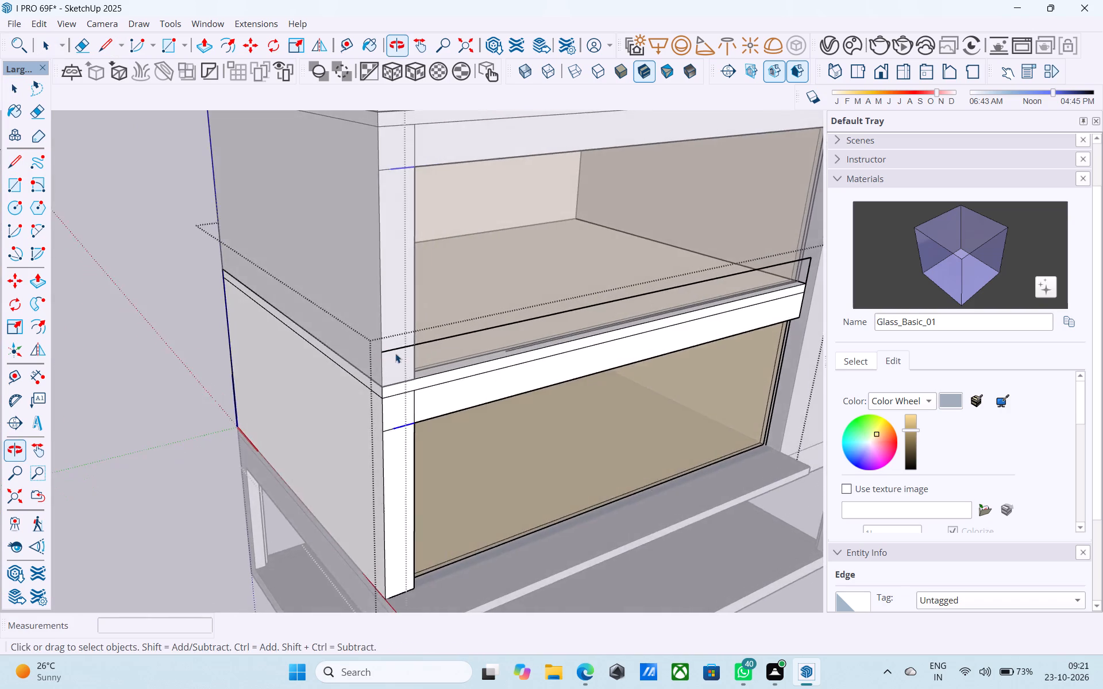
scroll(403, 359, up, 5)
middle_drag(401, 358, 282, 324)
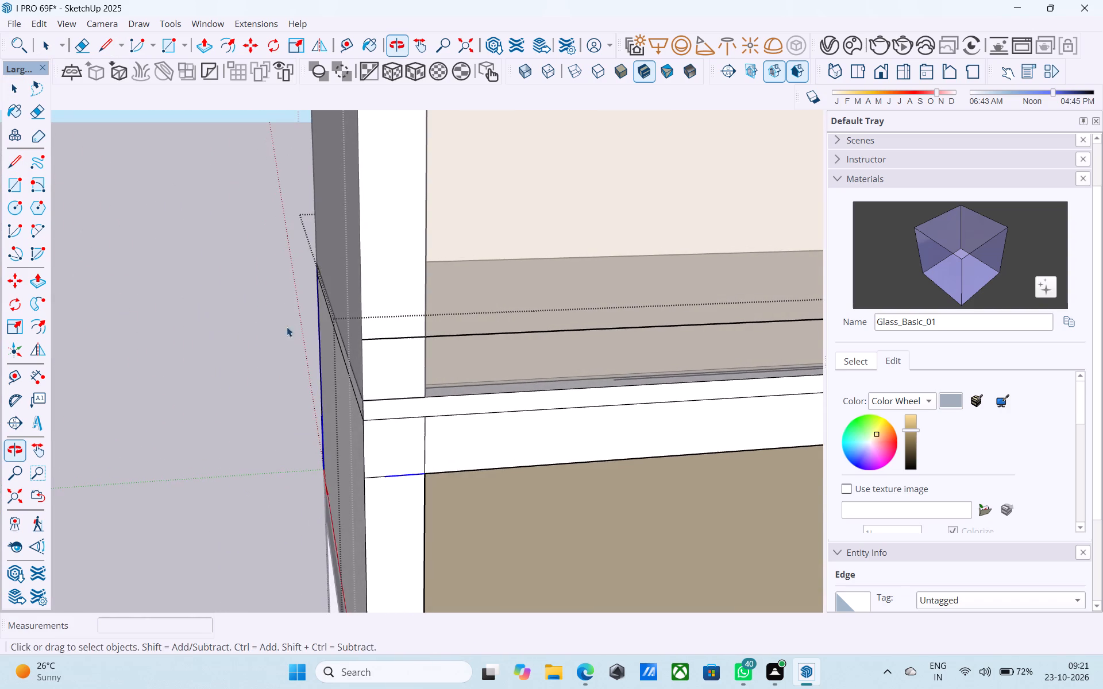
middle_drag(373, 362, 245, 338)
middle_drag(420, 385, 256, 374)
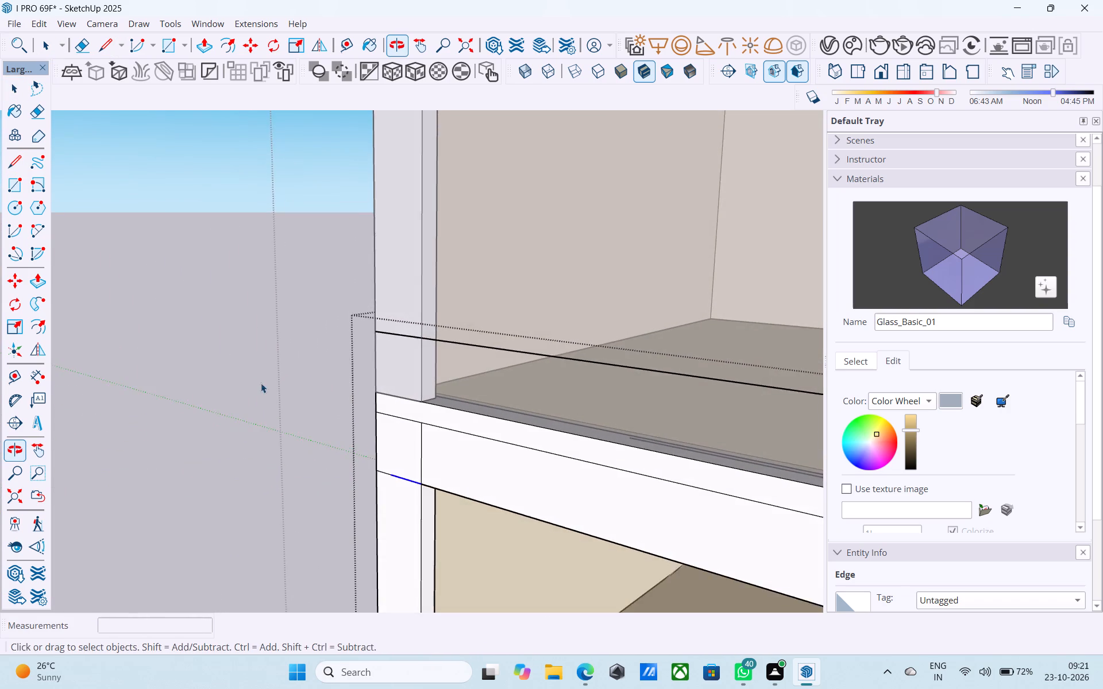
scroll(491, 371, up, 7)
key(l)
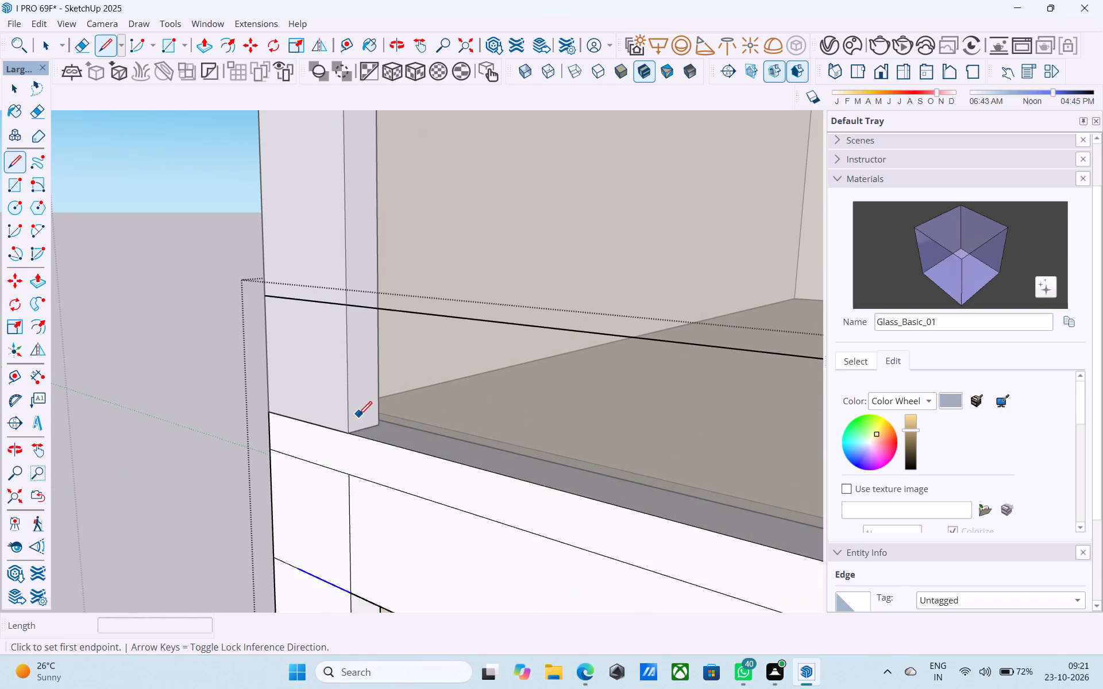
click(350, 430)
click(352, 304)
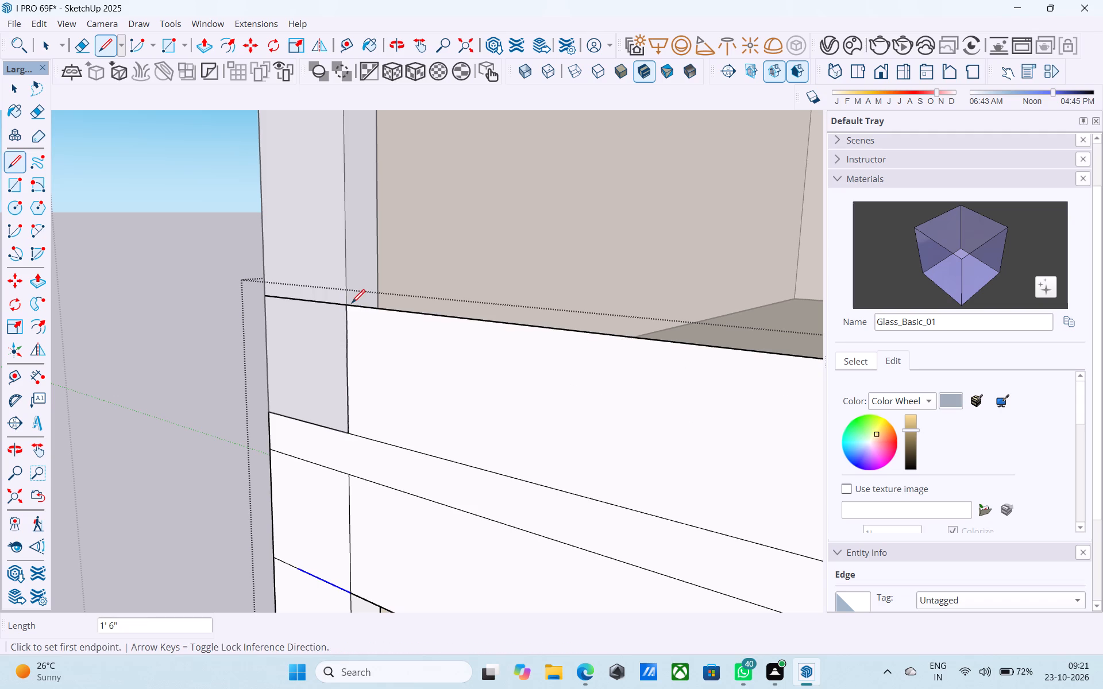
click(349, 481)
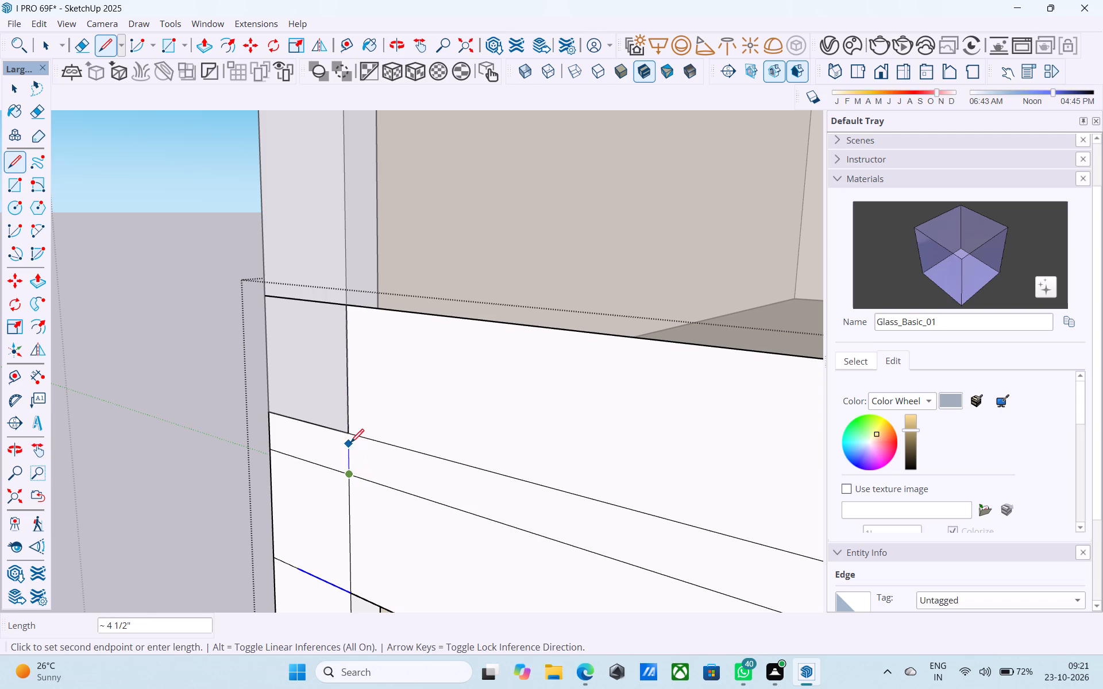
click(352, 433)
Erase the slab's bottom edge where it crosses the front of the corner post.
scroll(323, 402, down, 3)
scroll(323, 402, up, 1)
scroll(323, 402, down, 8)
middle_drag(314, 431, 410, 428)
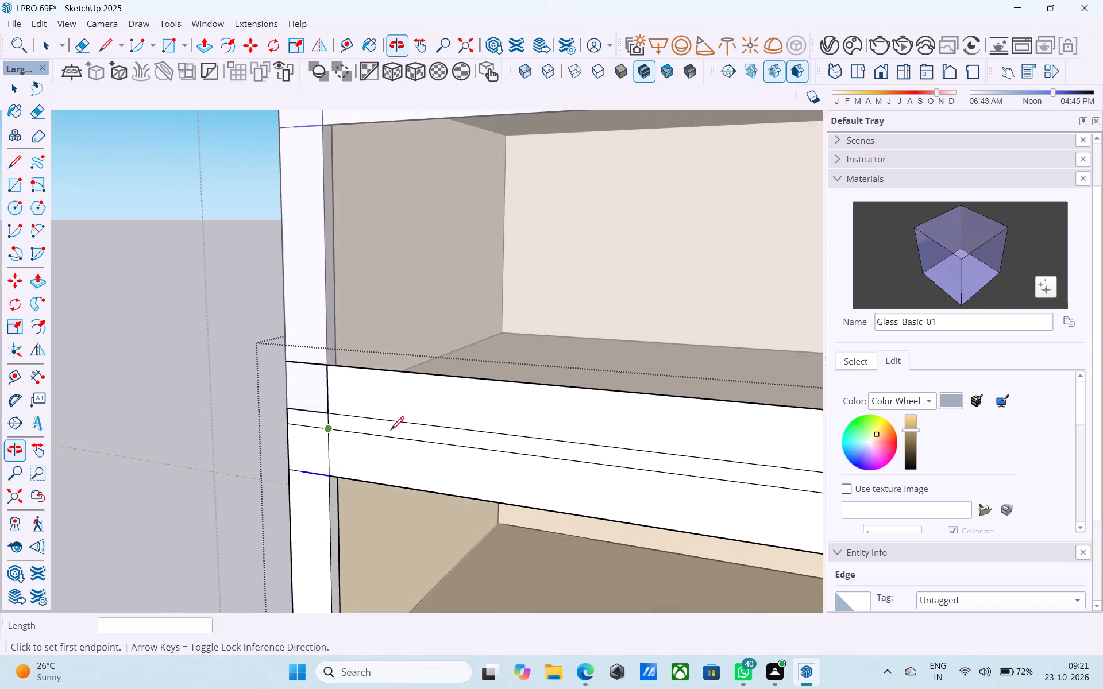
scroll(303, 432, up, 4)
key(e)
drag(302, 395, 304, 402)
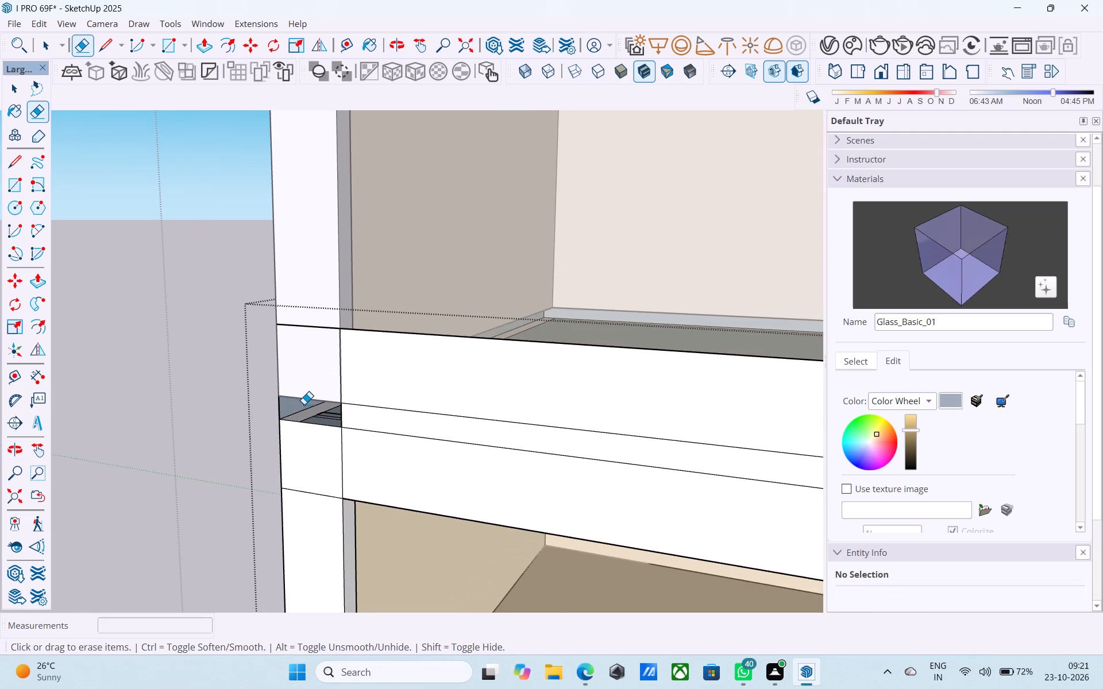
key(ctrl+z)
click(313, 424)
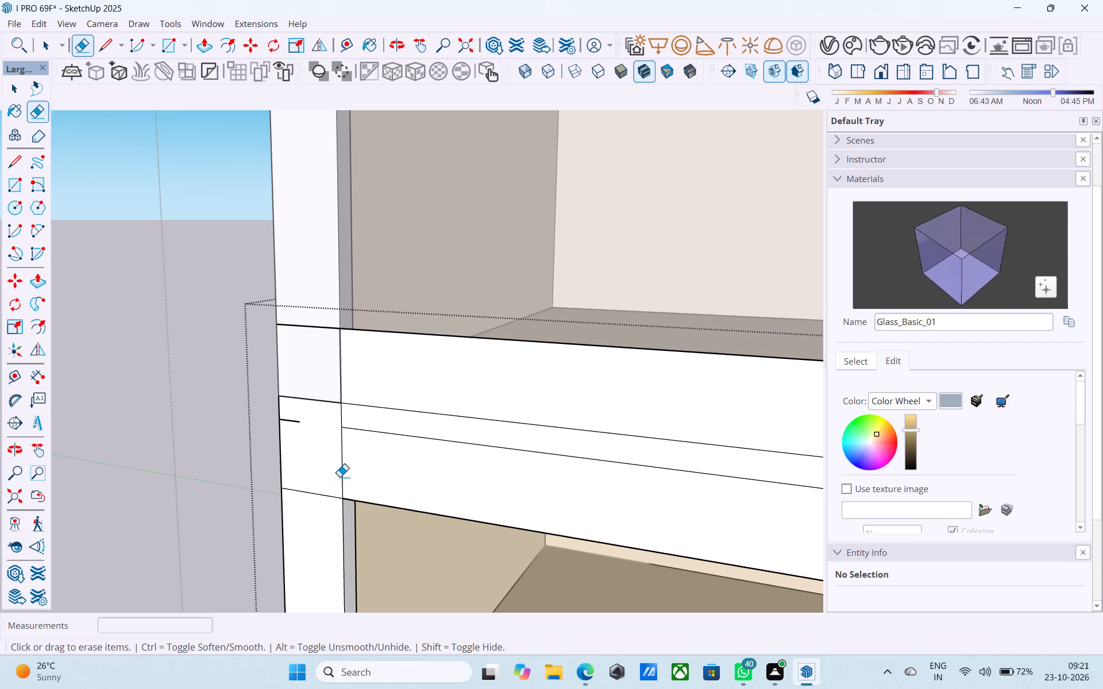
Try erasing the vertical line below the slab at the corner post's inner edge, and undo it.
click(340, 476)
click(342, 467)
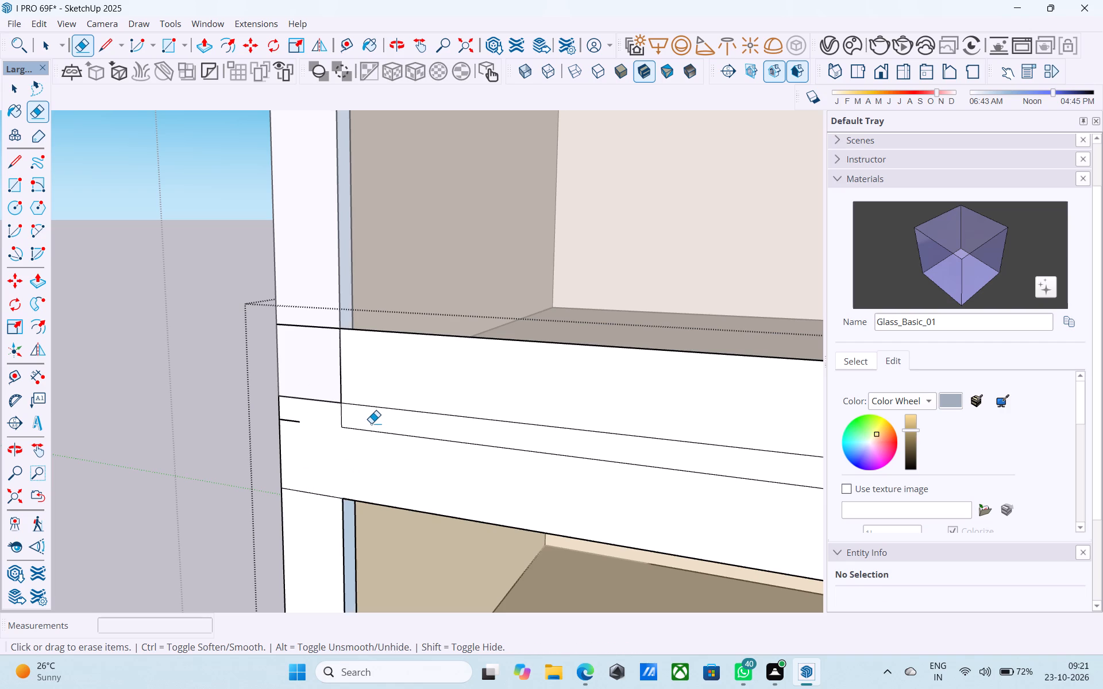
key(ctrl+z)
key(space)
Push/Pull the band face above the lowest storey's upper slab outward by 2".
scroll(371, 422, down, 5)
click(406, 400)
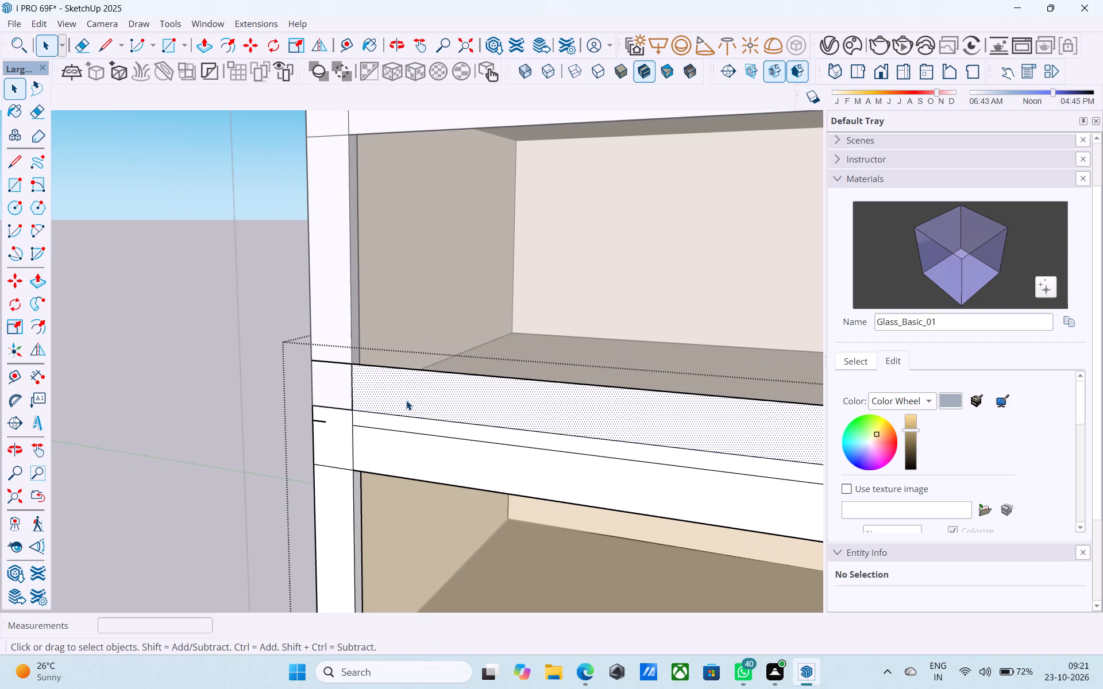
key(p)
click(406, 400)
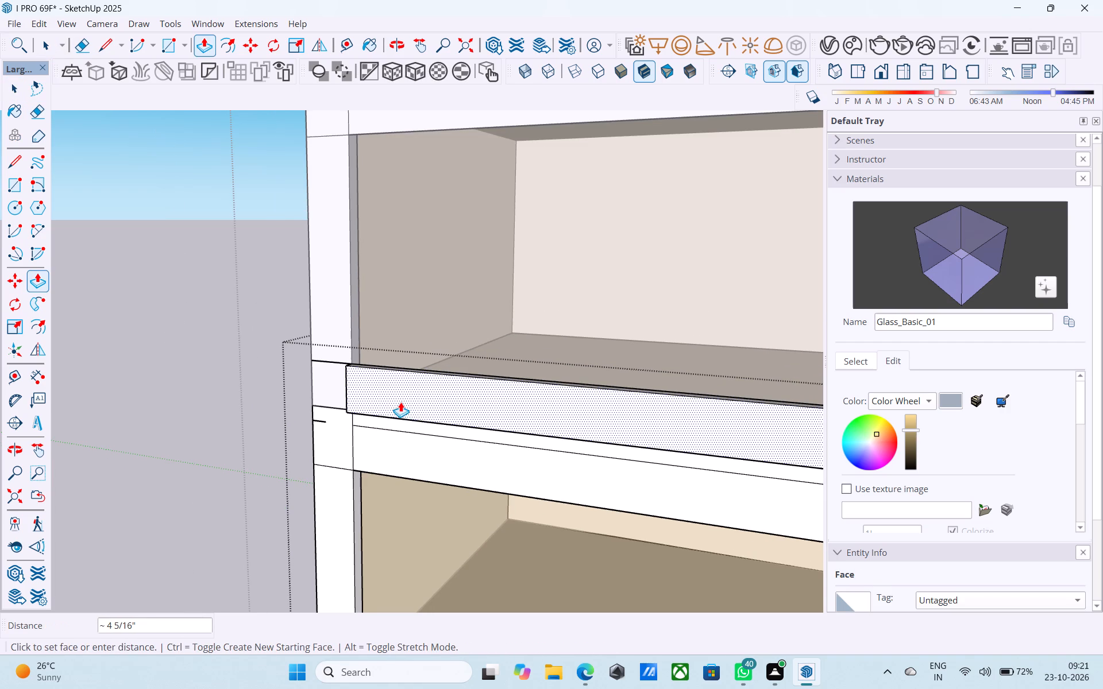
text(2")
key(Return)
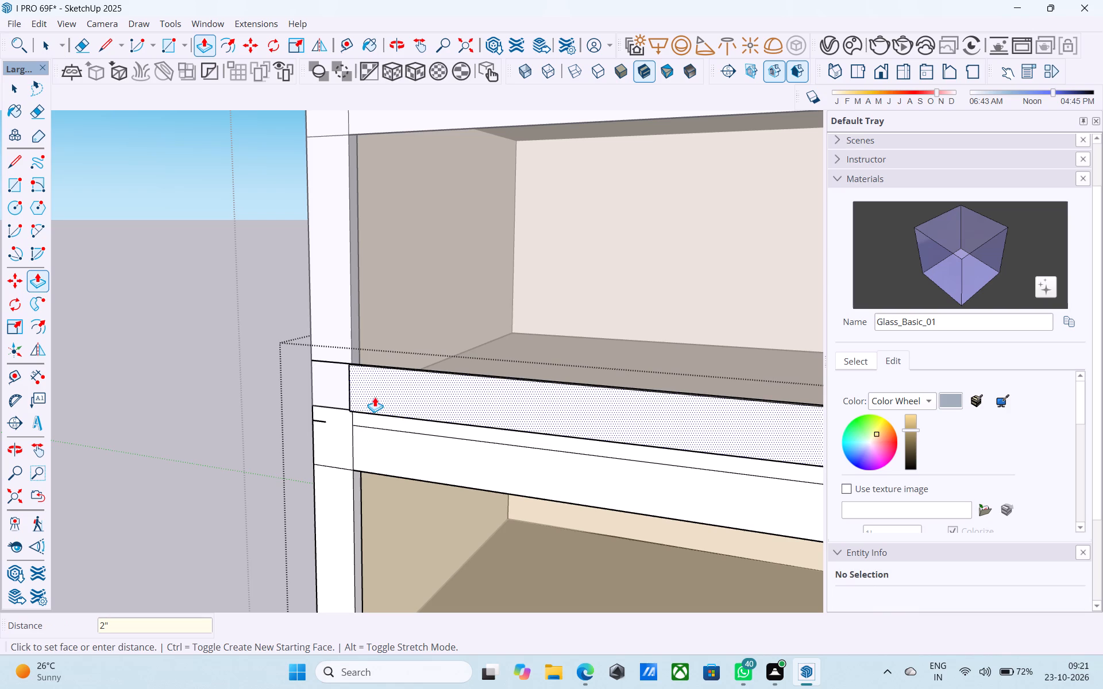
Repeat the 2" pull on the corner post piece, the band below the slab and the slab's front strip.
double_click(339, 382)
double_click(341, 421)
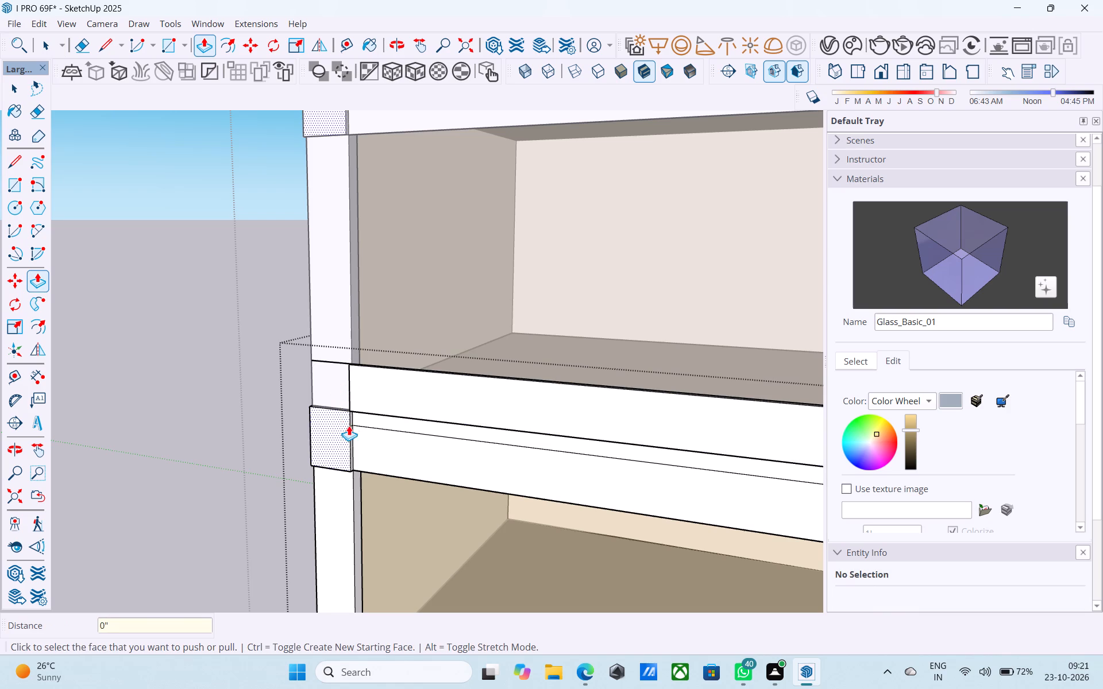
double_click(373, 432)
double_click(381, 417)
scroll(354, 423, down, 5)
middle_drag(299, 436, 450, 439)
scroll(323, 417, down, 5)
middle_drag(319, 419, 376, 406)
scroll(376, 406, up, 13)
key(space)
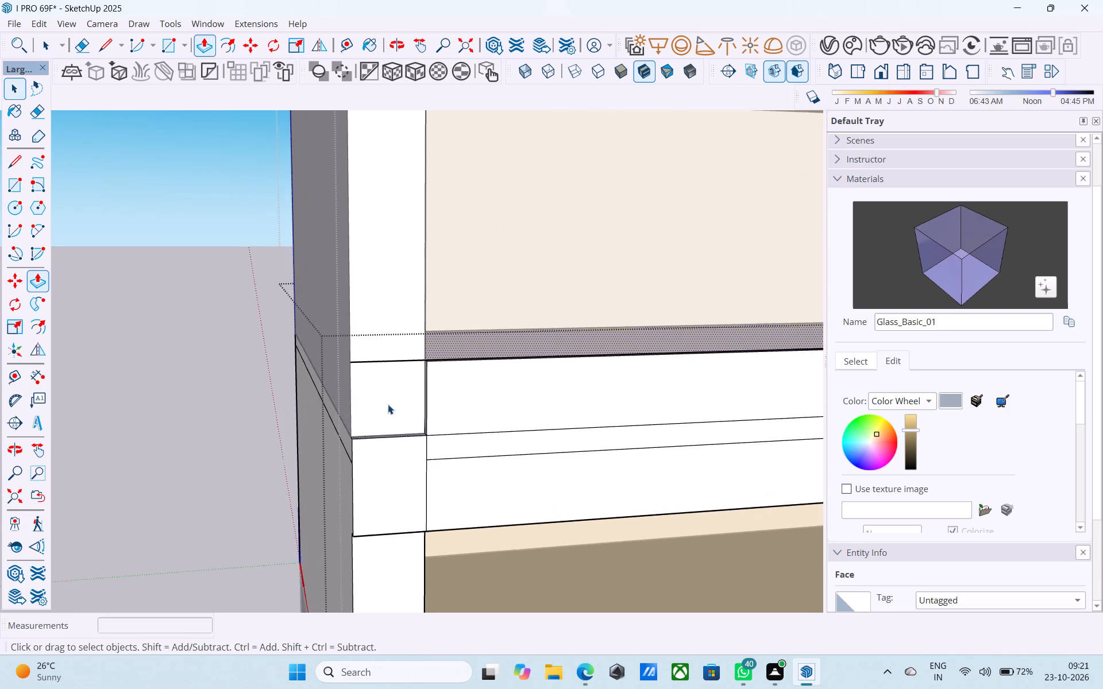
Push/Pull the upper band's exposed end face outward to the outer edge of the corner post piece.
scroll(388, 404, up, 1)
middle_drag(369, 407, 588, 402)
scroll(588, 402, up, 1)
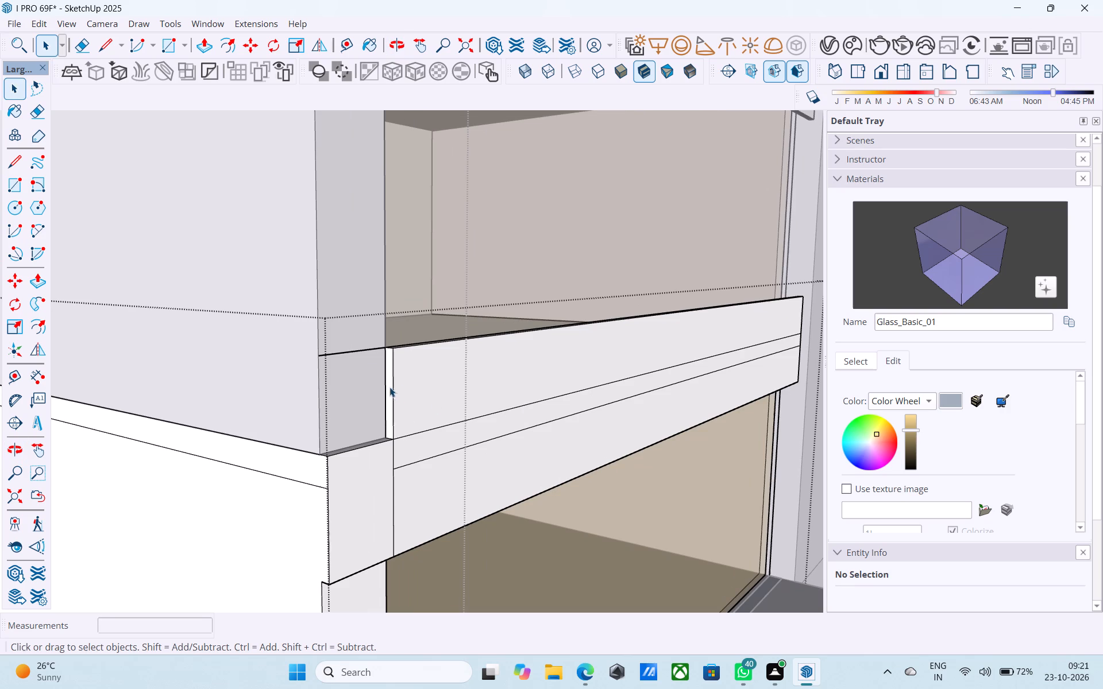
click(387, 385)
click(389, 386)
key(p)
click(389, 386)
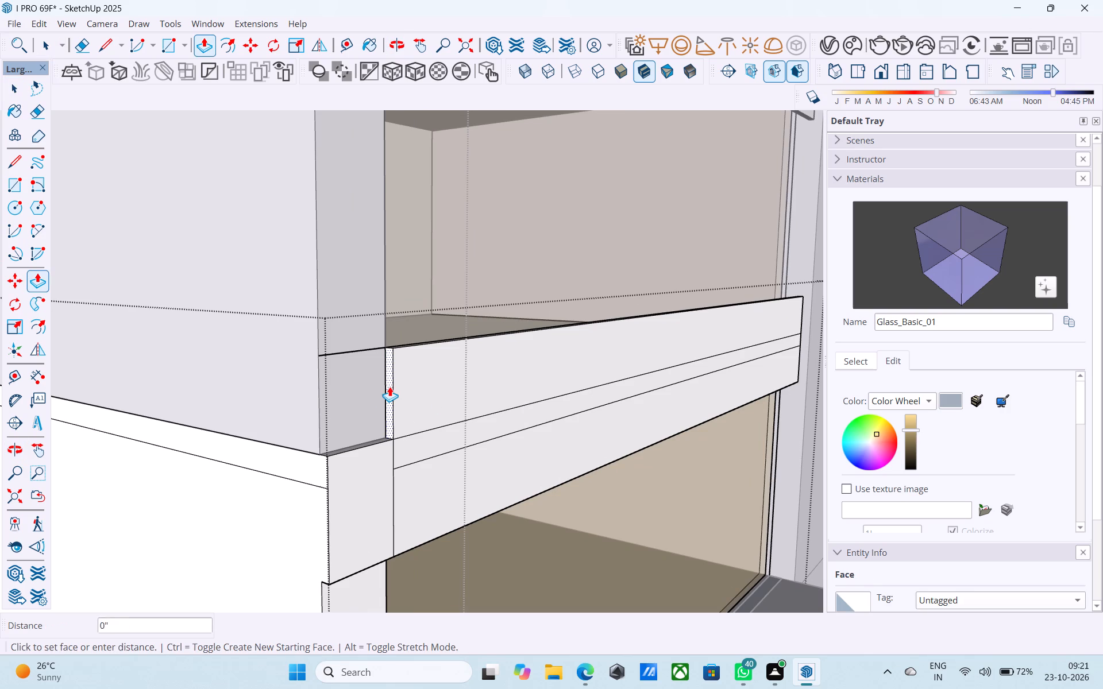
click(327, 464)
key(space)
Erase the leftover horizontal slab lines and the vertical post line so the band front is one plain face.
scroll(419, 438, down, 5)
middle_drag(419, 437, 398, 426)
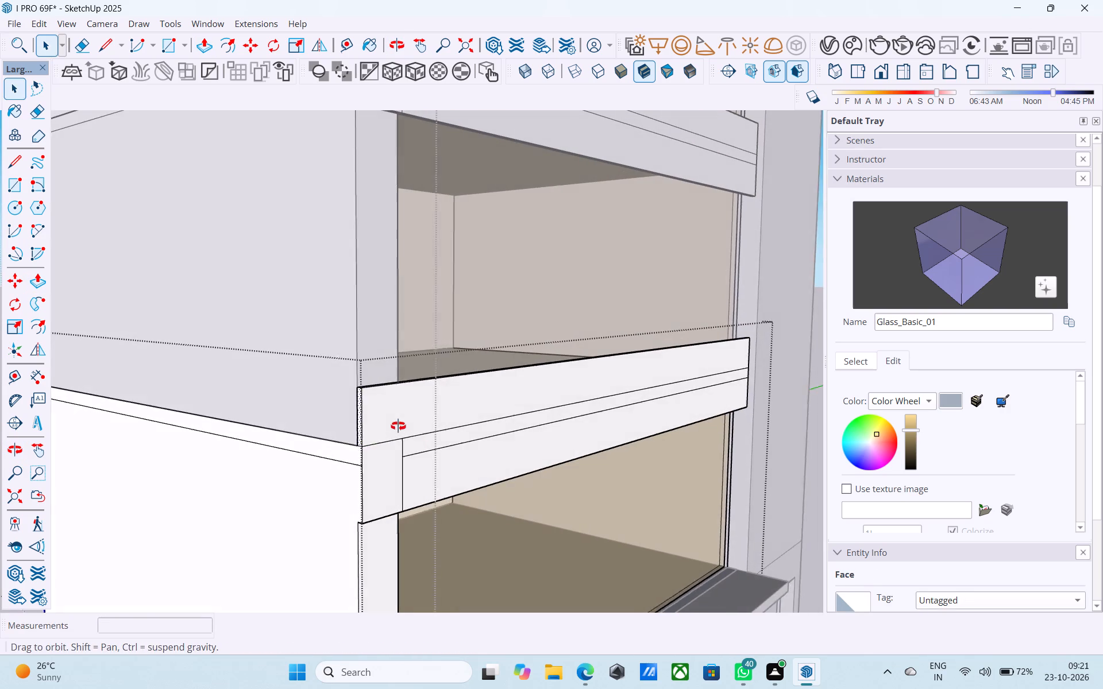
middle_drag(398, 426, 395, 426)
key(e)
drag(395, 423, 400, 446)
drag(406, 432, 414, 459)
drag(422, 446, 401, 452)
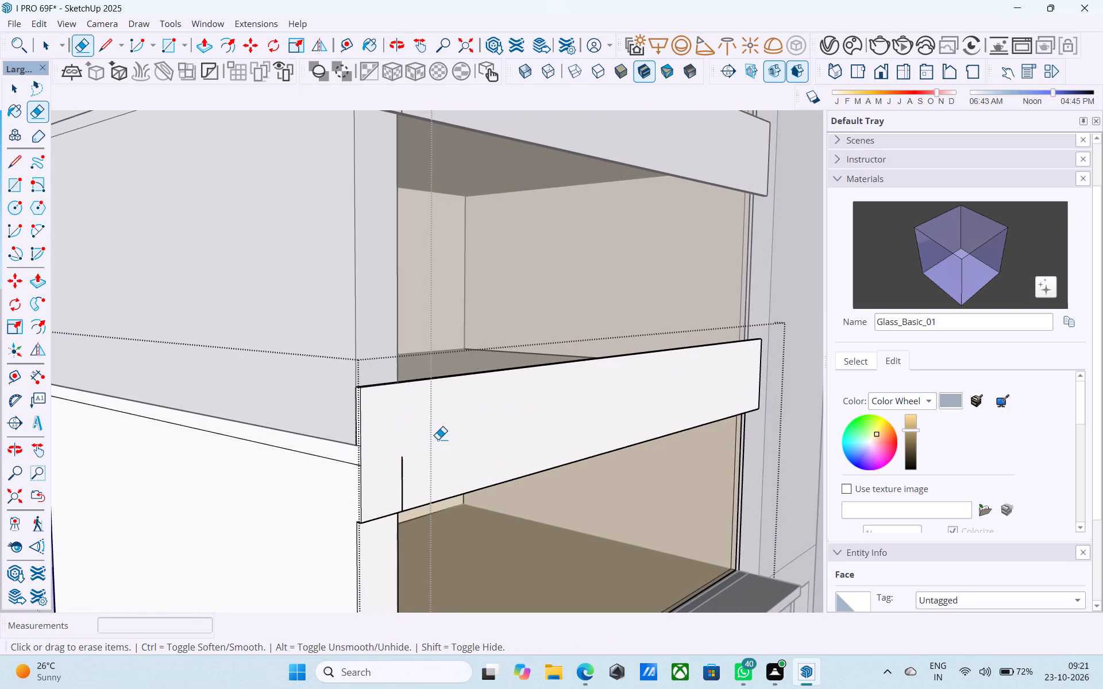
drag(411, 469, 385, 476)
Examine the horizontal bands across the fronts of all storeys from the front and from above.
scroll(495, 411, down, 4)
middle_drag(496, 409, 260, 402)
scroll(311, 405, down, 1)
scroll(219, 396, down, 12)
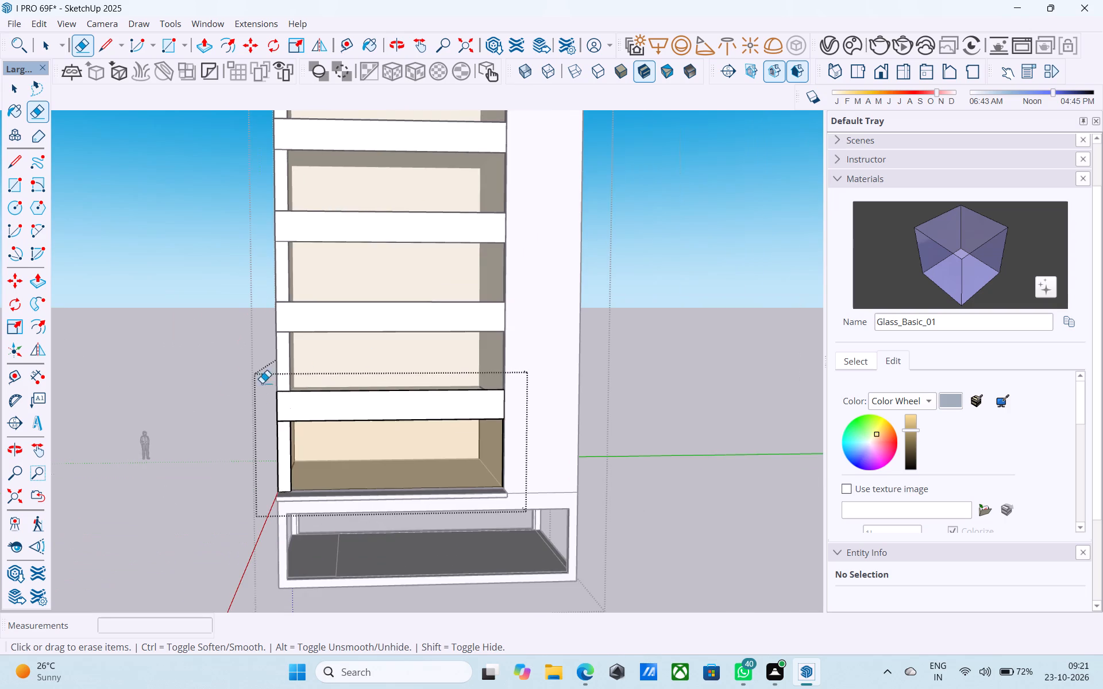
scroll(381, 362, down, 4)
middle_drag(392, 371, 383, 381)
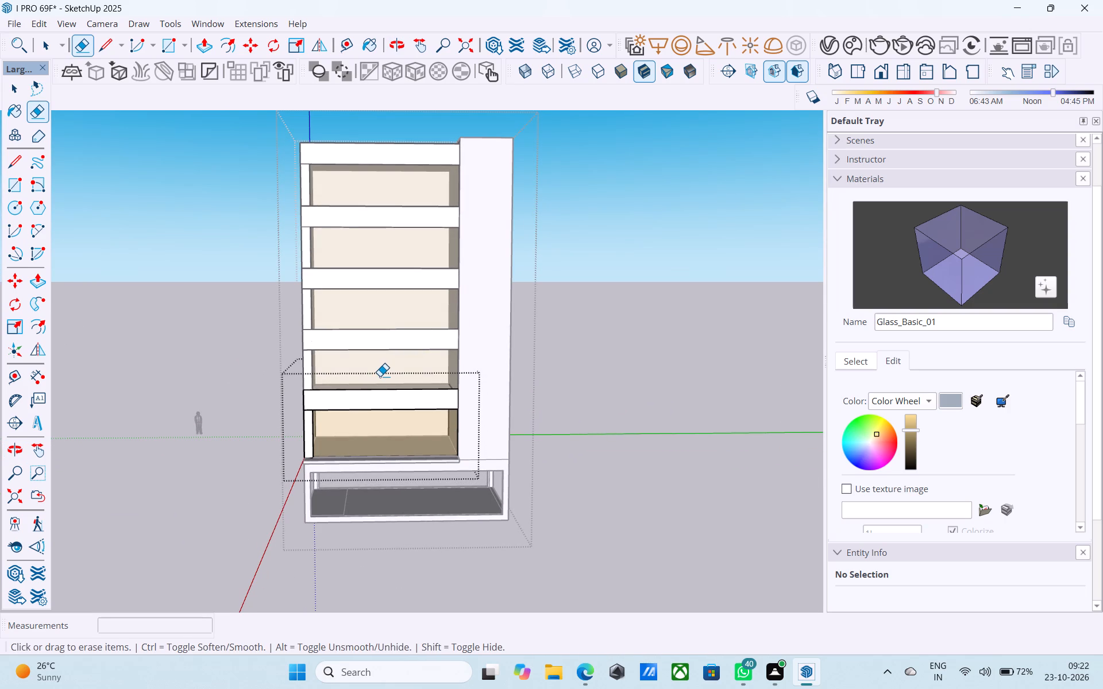
key(space)
scroll(383, 371, down, 6)
middle_drag(385, 402, 388, 386)
scroll(391, 382, up, 5)
scroll(393, 382, down, 4)
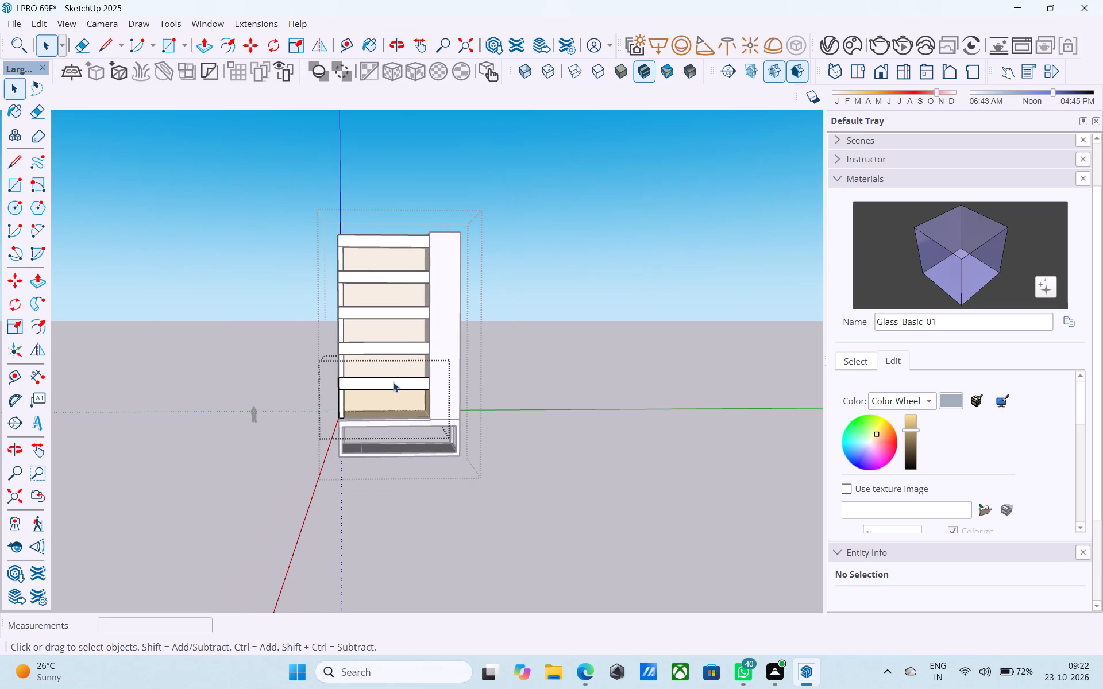
middle_drag(393, 382, 403, 435)
middle_drag(426, 374, 426, 390)
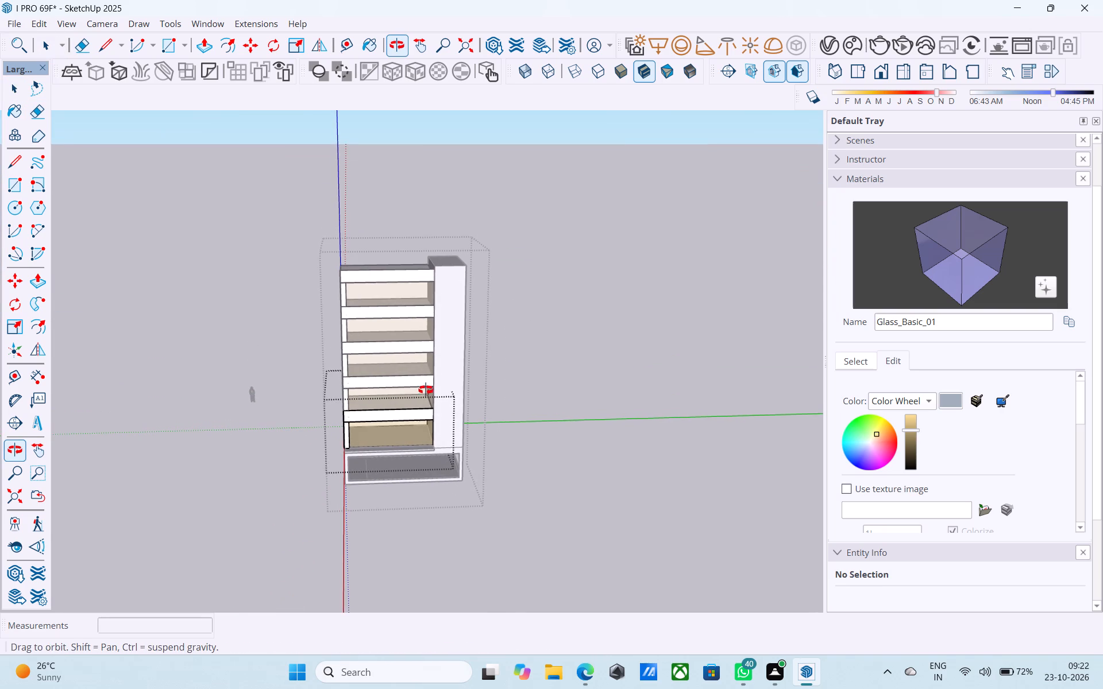
middle_drag(426, 390, 427, 388)
scroll(435, 374, up, 3)
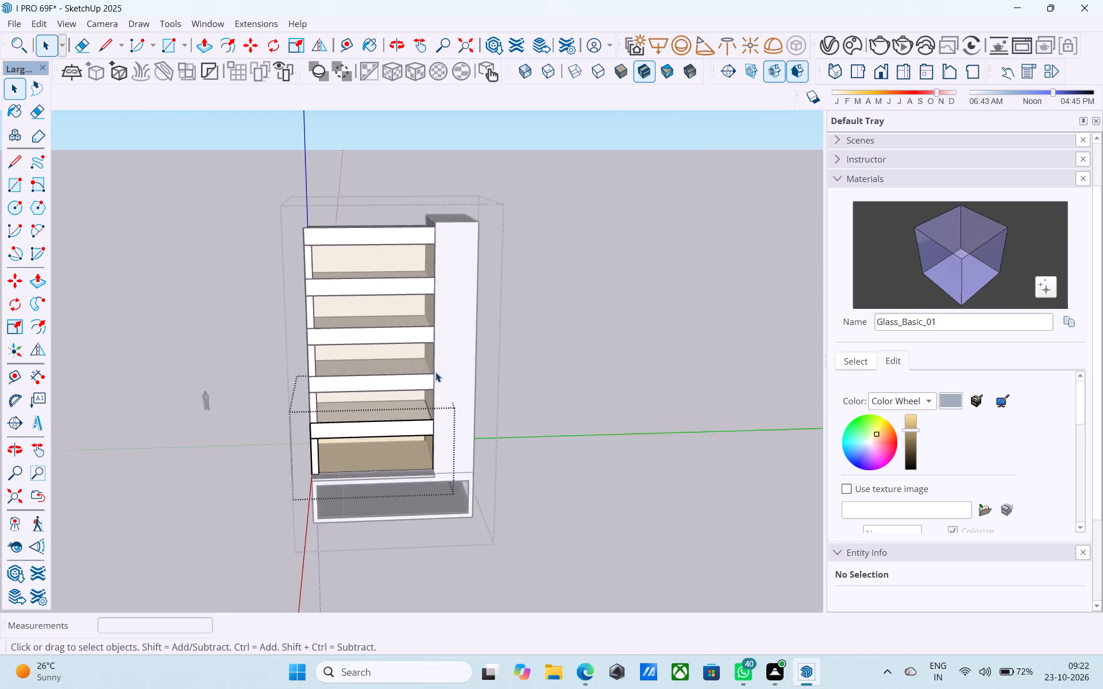
scroll(435, 372, up, 5)
middle_drag(431, 378, 541, 396)
scroll(585, 397, up, 4)
Examine the stacked storey fronts, side walls and band ends from several angles after closing the open storey component.
click(585, 397)
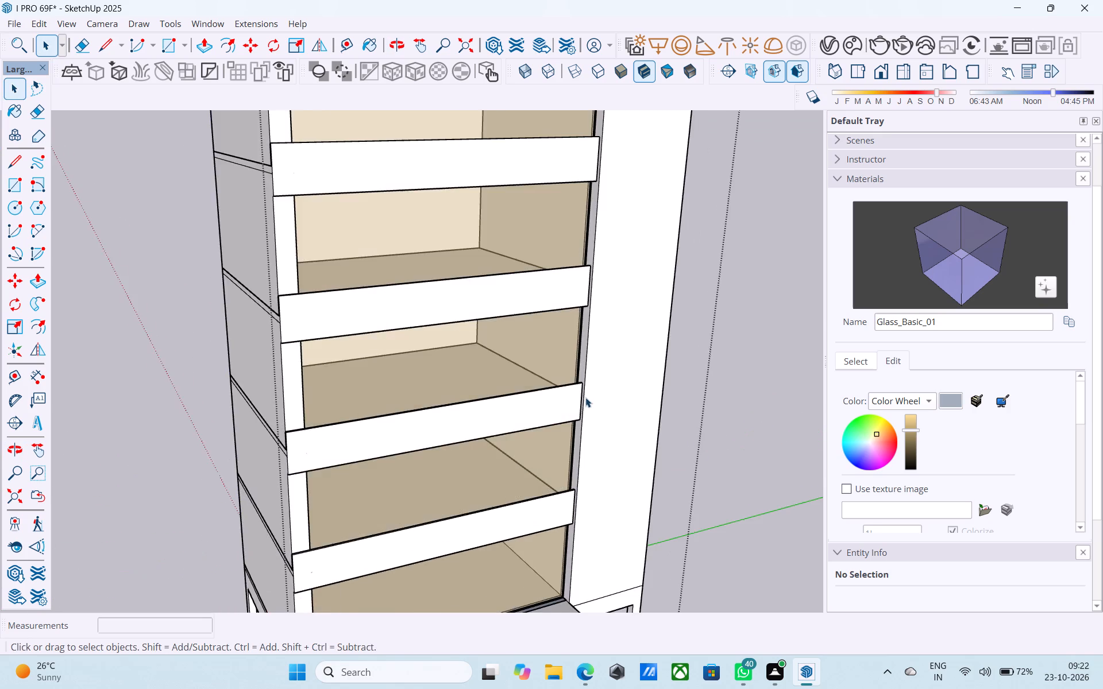
scroll(585, 397, down, 5)
click(587, 397)
scroll(587, 397, up, 5)
scroll(587, 397, down, 6)
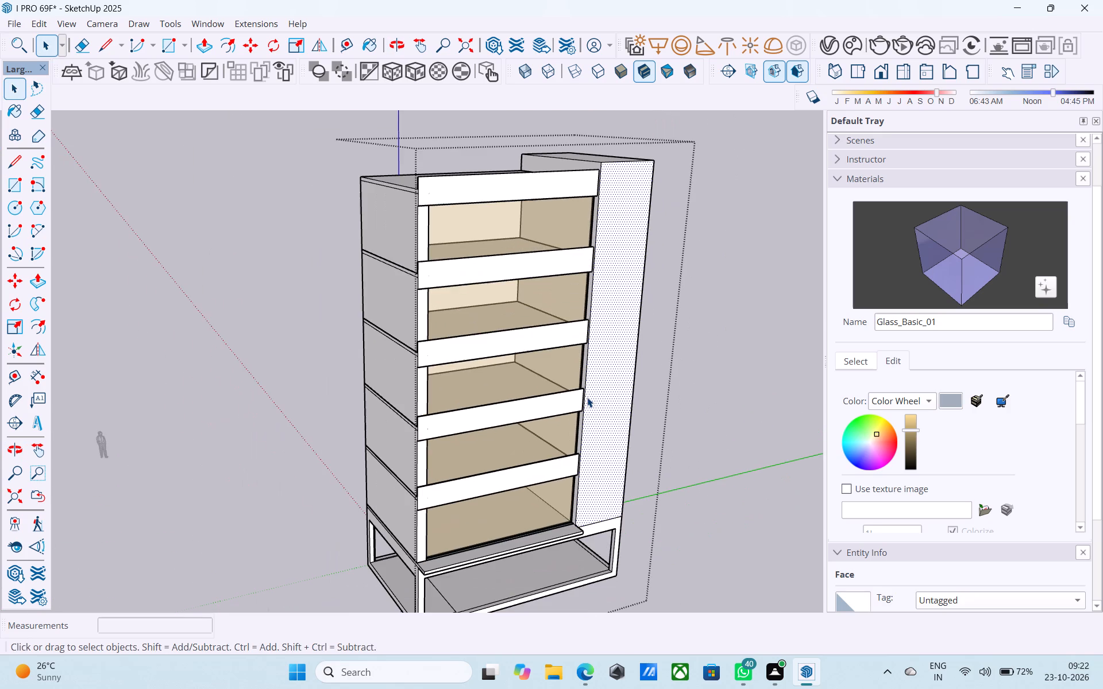
shift+middle_drag(587, 397, 668, 425)
scroll(635, 419, up, 6)
middle_drag(600, 391, 598, 409)
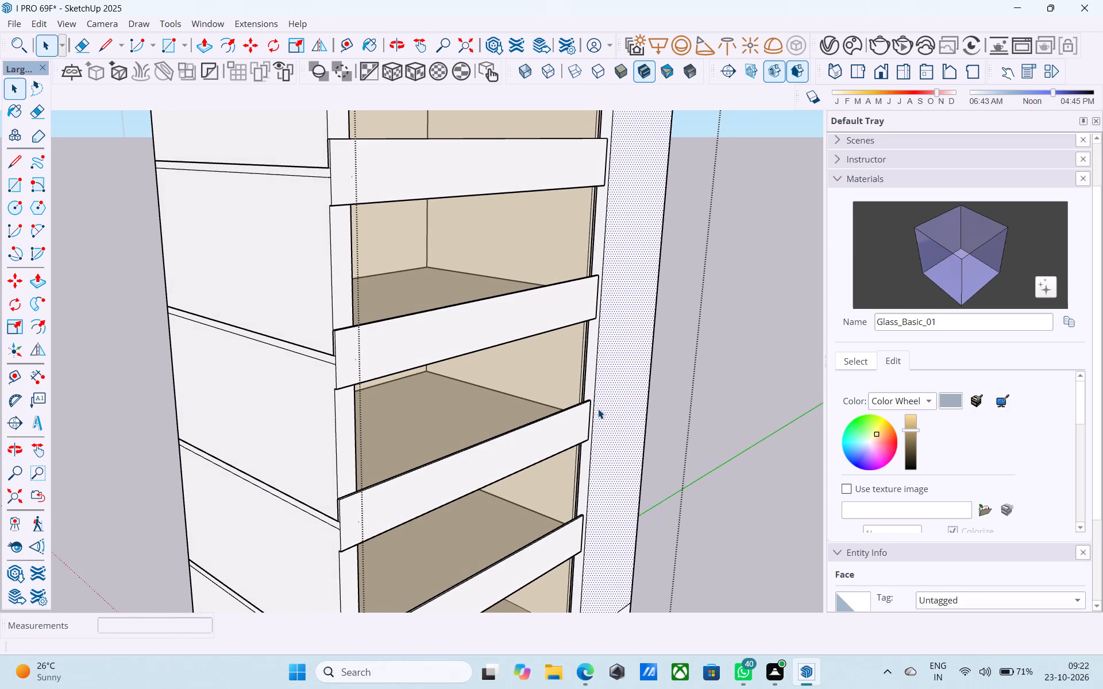
middle_drag(595, 408, 630, 467)
scroll(546, 351, down, 3)
middle_drag(547, 346, 549, 371)
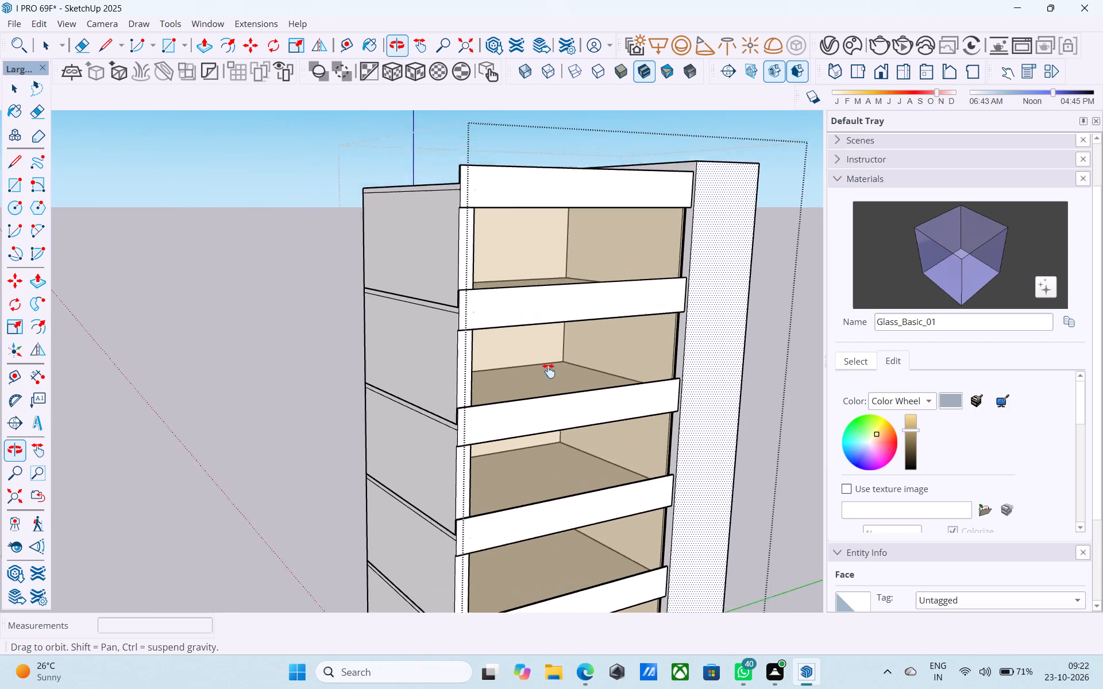
middle_drag(549, 371, 434, 398)
shift+middle_drag(306, 291, 311, 263)
scroll(313, 256, up, 1)
scroll(314, 253, down, 5)
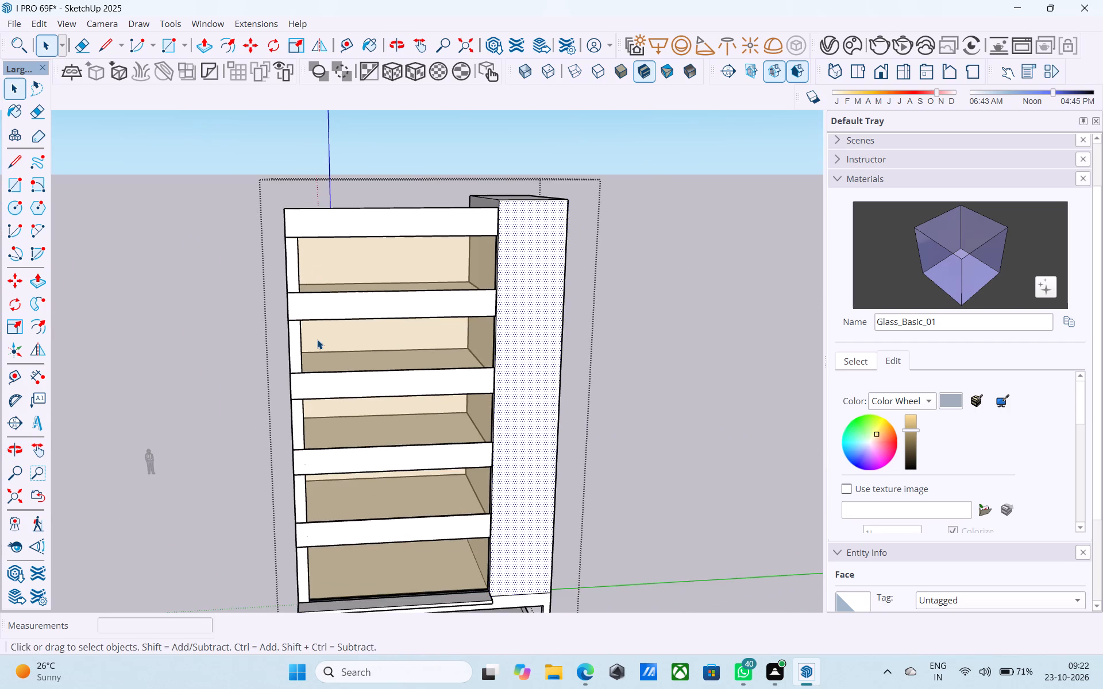
scroll(316, 339, down, 1)
shift+middle_drag(315, 339, 330, 384)
Explode the top storey's component into loose geometry inside the building group and check that its faces select separately.
click(305, 310)
middle_drag(306, 309, 334, 310)
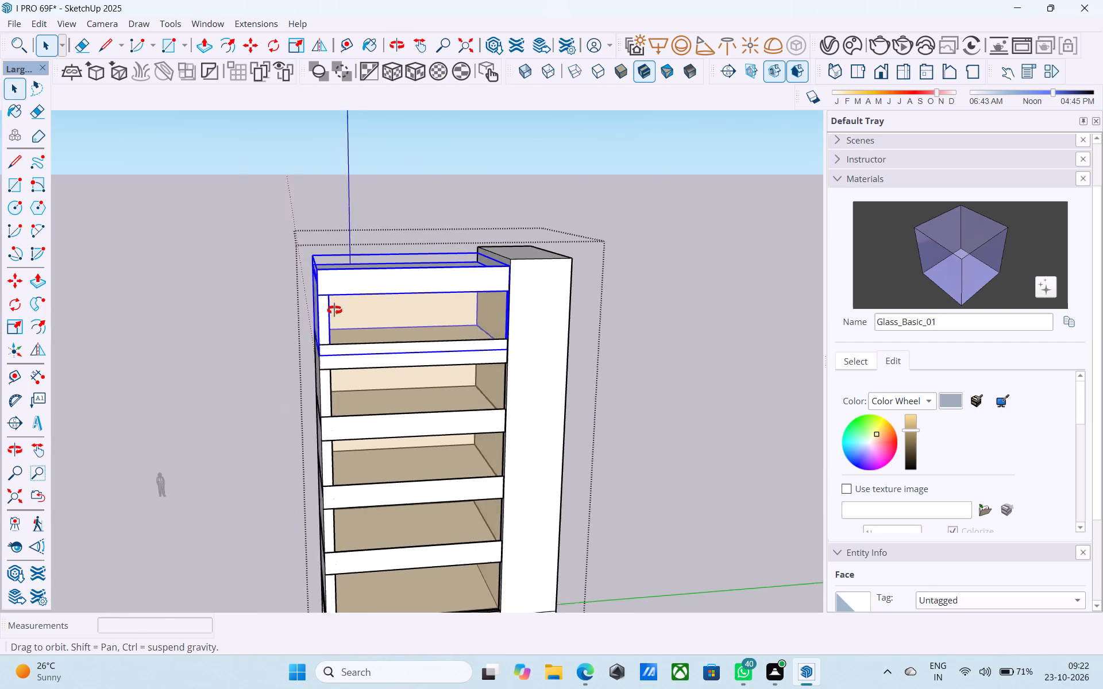
middle_drag(334, 310, 335, 311)
click(347, 310)
click(347, 310)
right_click(347, 310)
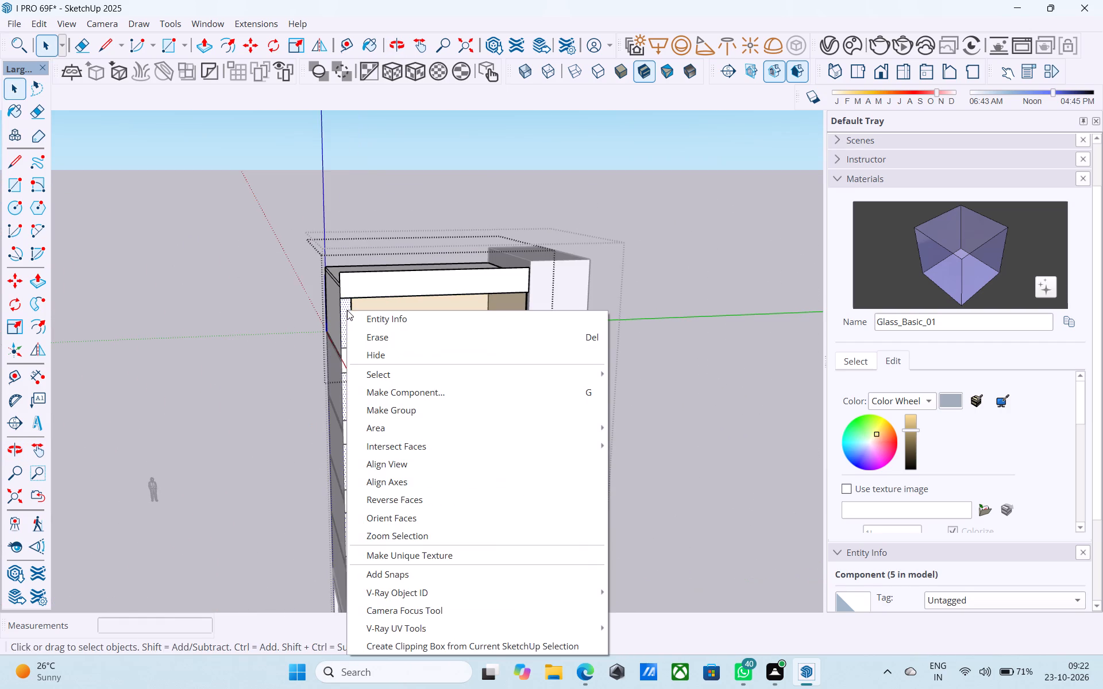
click(310, 208)
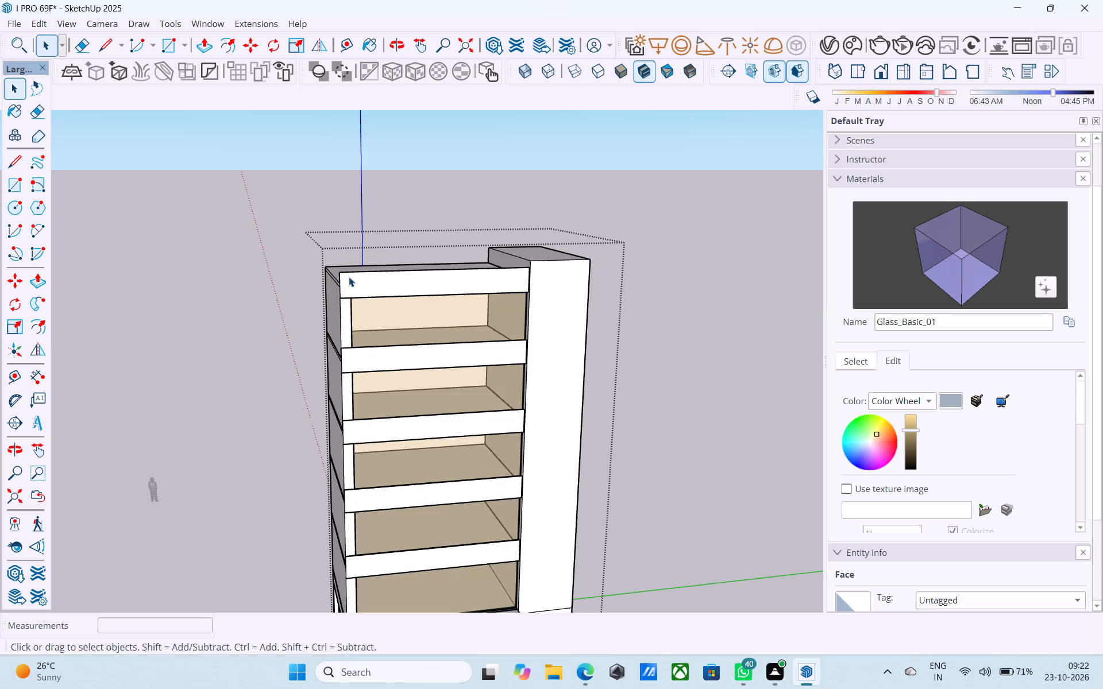
click(354, 286)
right_click(354, 286)
click(419, 119)
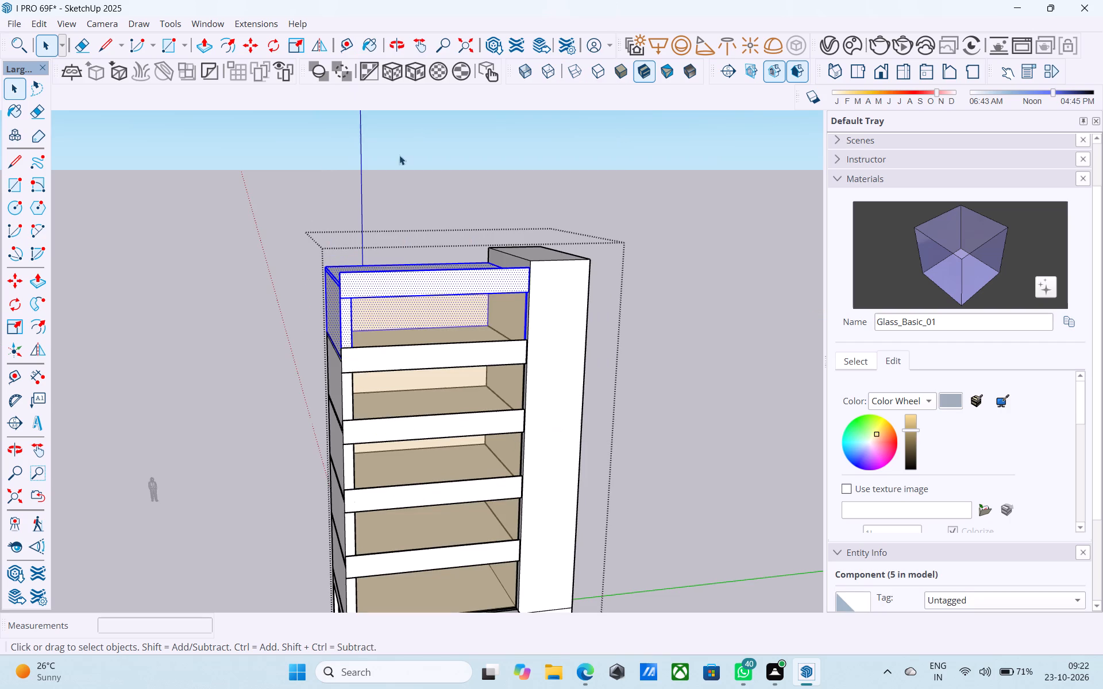
click(377, 277)
click(342, 313)
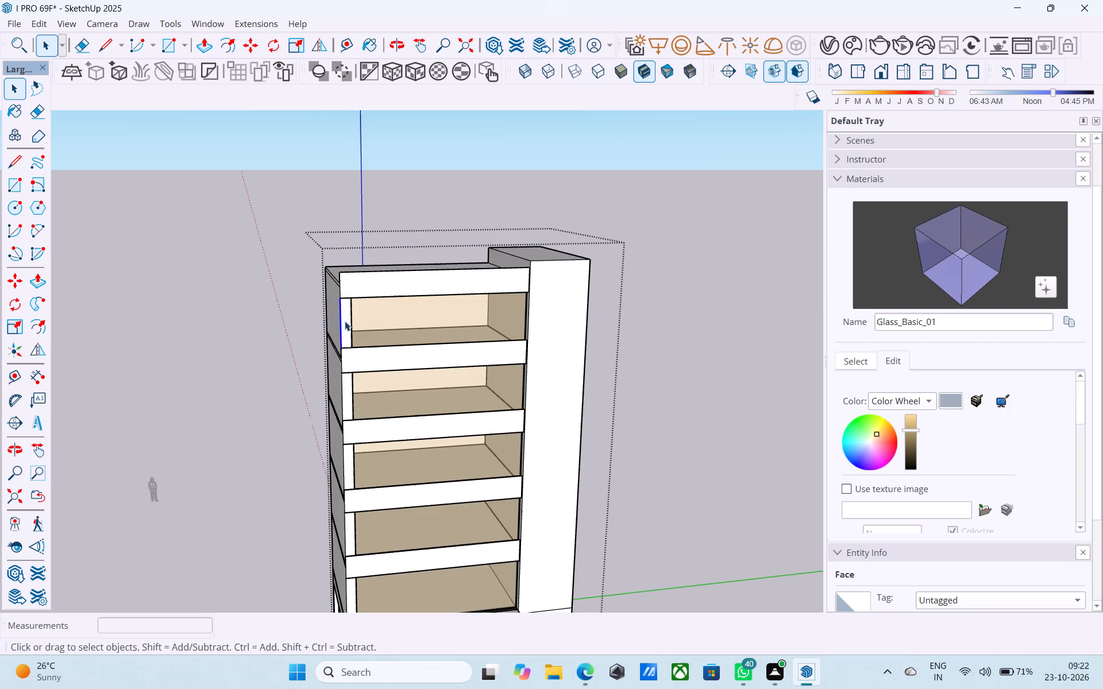
click(531, 319)
click(471, 284)
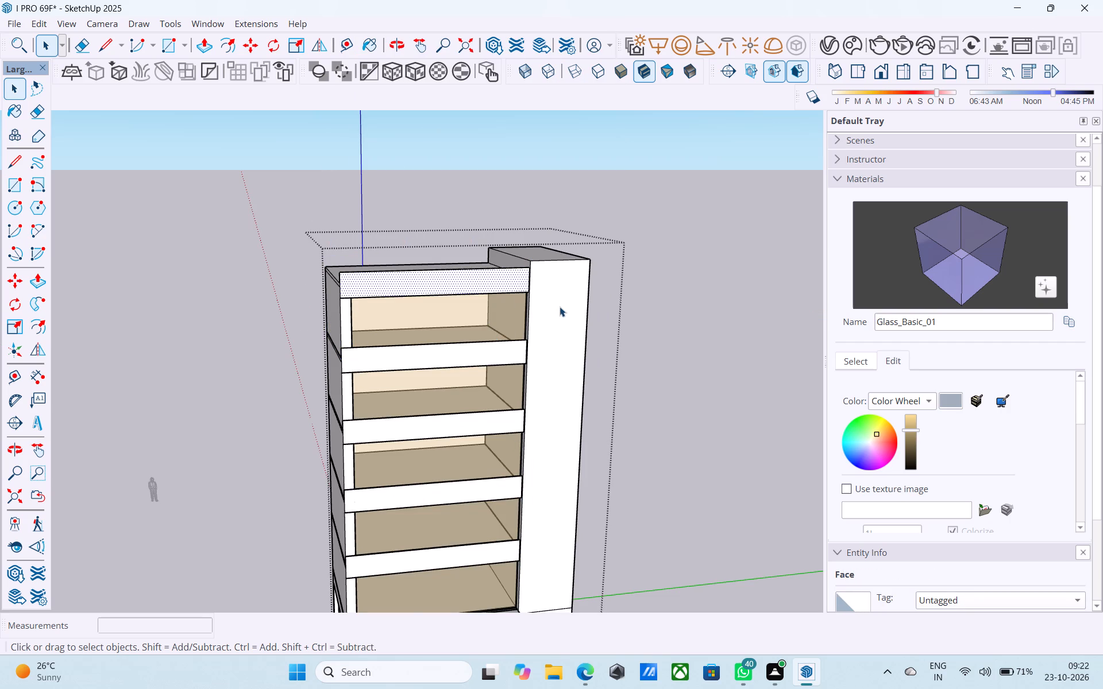
click(560, 307)
Push/Pull the narrow top face of the top storey's band down 1' 6" to the roof slab level.
scroll(559, 308, down, 6)
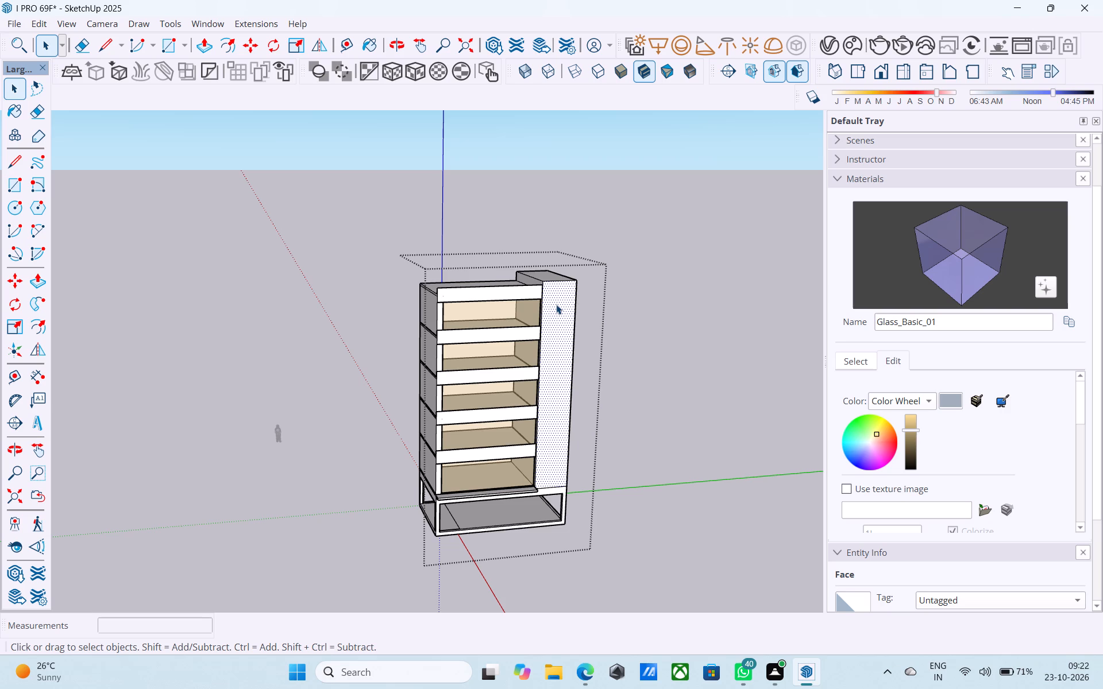
middle_drag(476, 284, 466, 262)
scroll(445, 273, up, 14)
shift+middle_drag(430, 299, 384, 292)
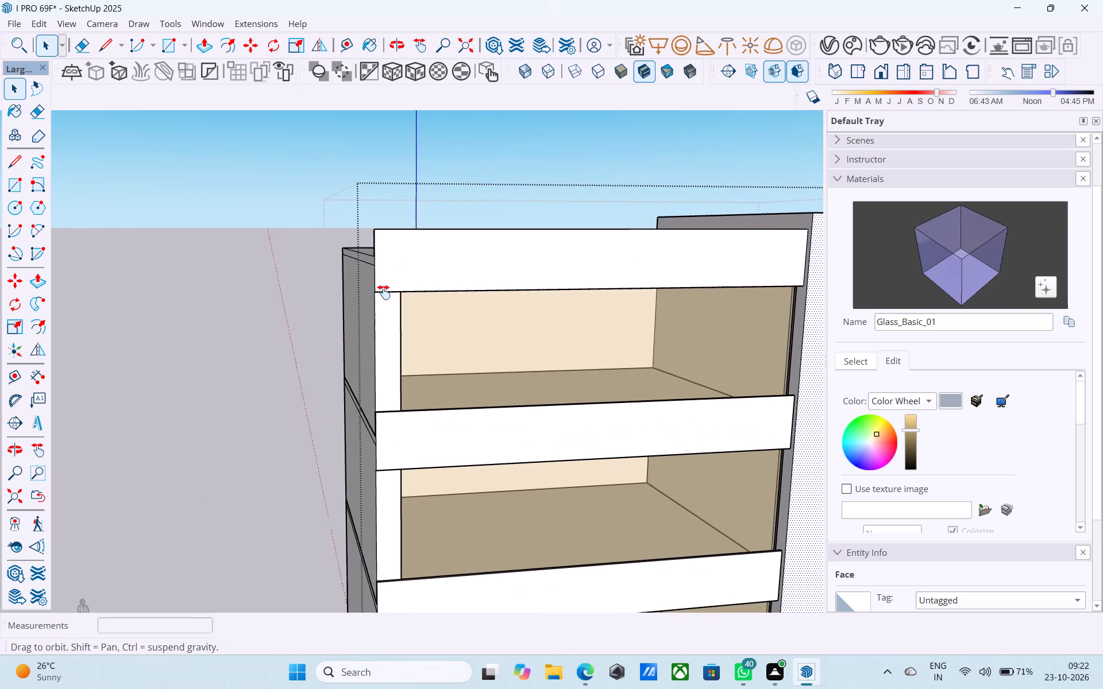
shift+middle_drag(384, 292, 753, 390)
scroll(754, 390, up, 1)
scroll(549, 248, up, 5)
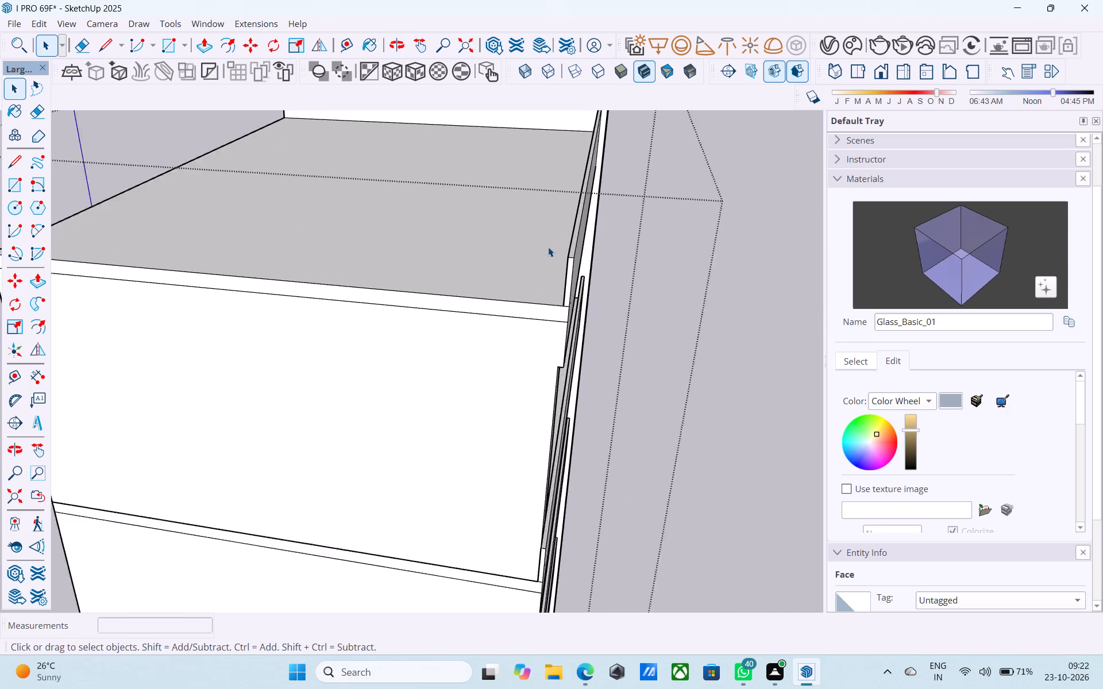
scroll(548, 247, up, 3)
click(584, 243)
key(p)
click(584, 244)
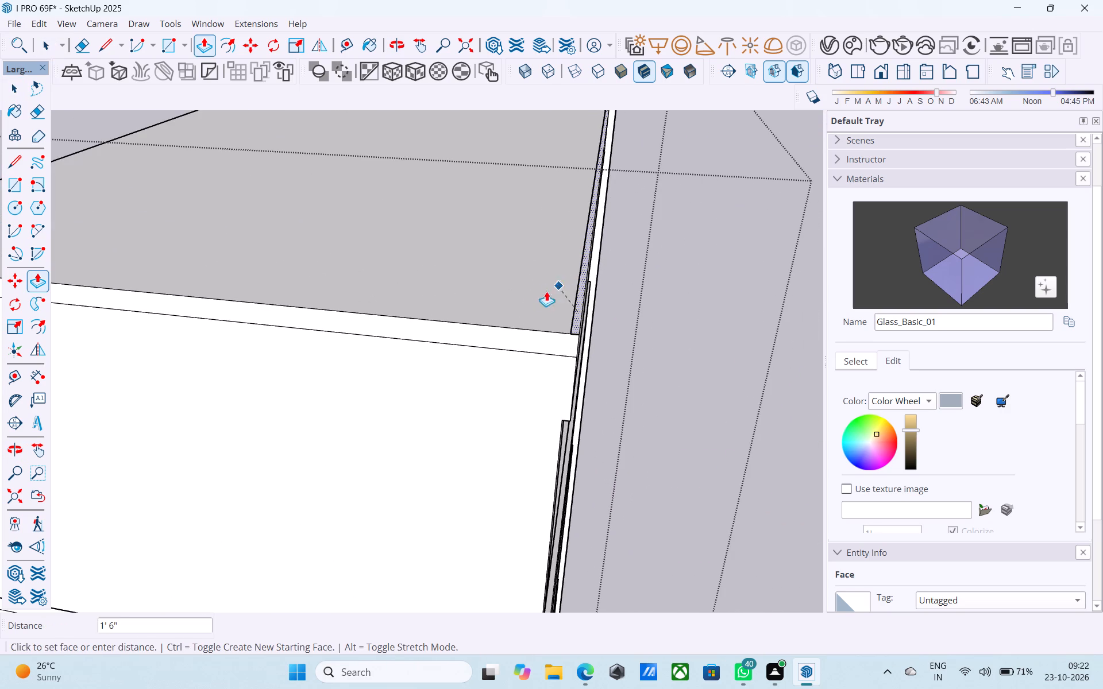
click(533, 292)
key(space)
Push/Pull the front face of the top storey's corner post outward 2", and then a further 6".
middle_drag(554, 296, 290, 240)
scroll(283, 234, down, 6)
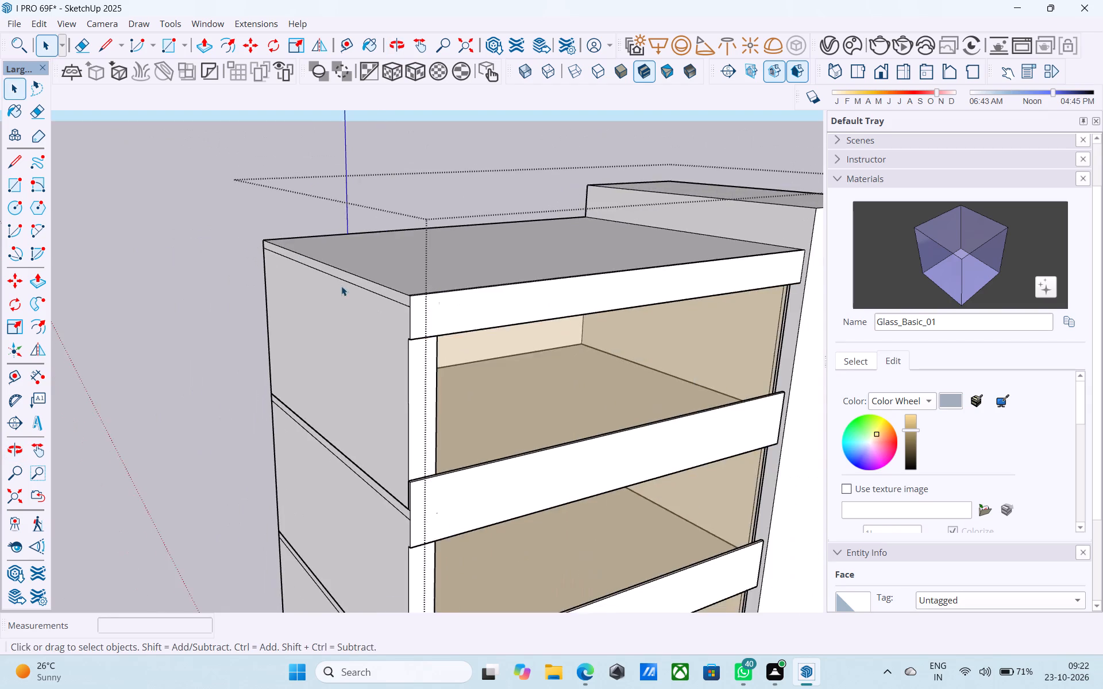
middle_drag(340, 286, 230, 262)
middle_drag(266, 293, 178, 264)
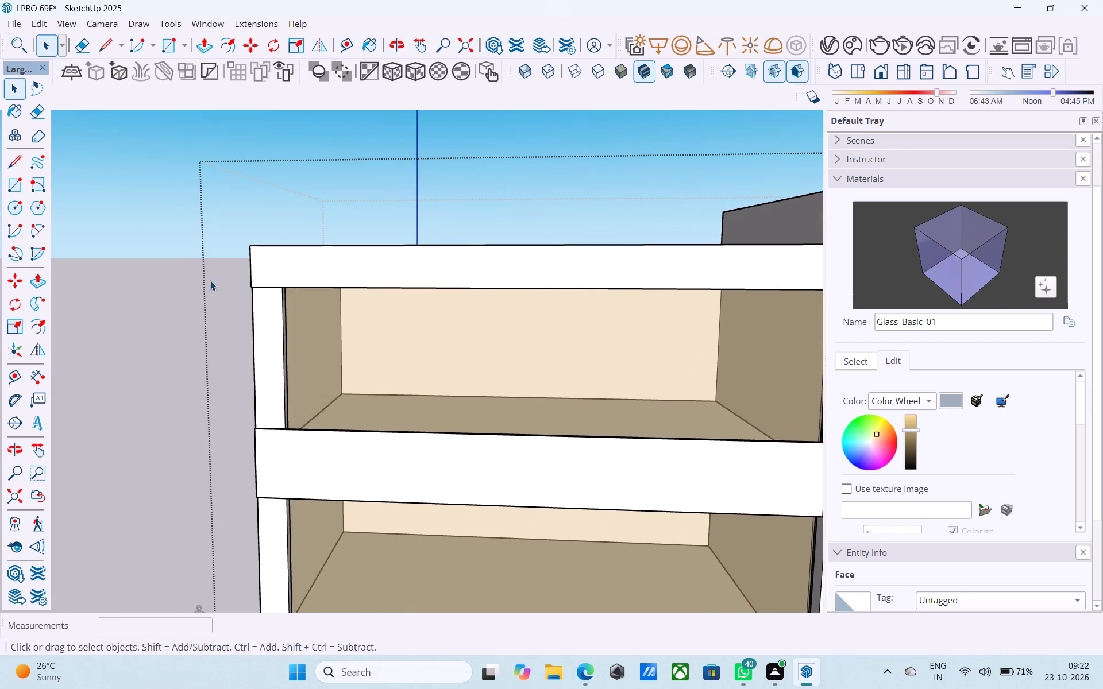
middle_drag(211, 281, 202, 246)
scroll(209, 242, down, 8)
middle_drag(238, 286, 270, 173)
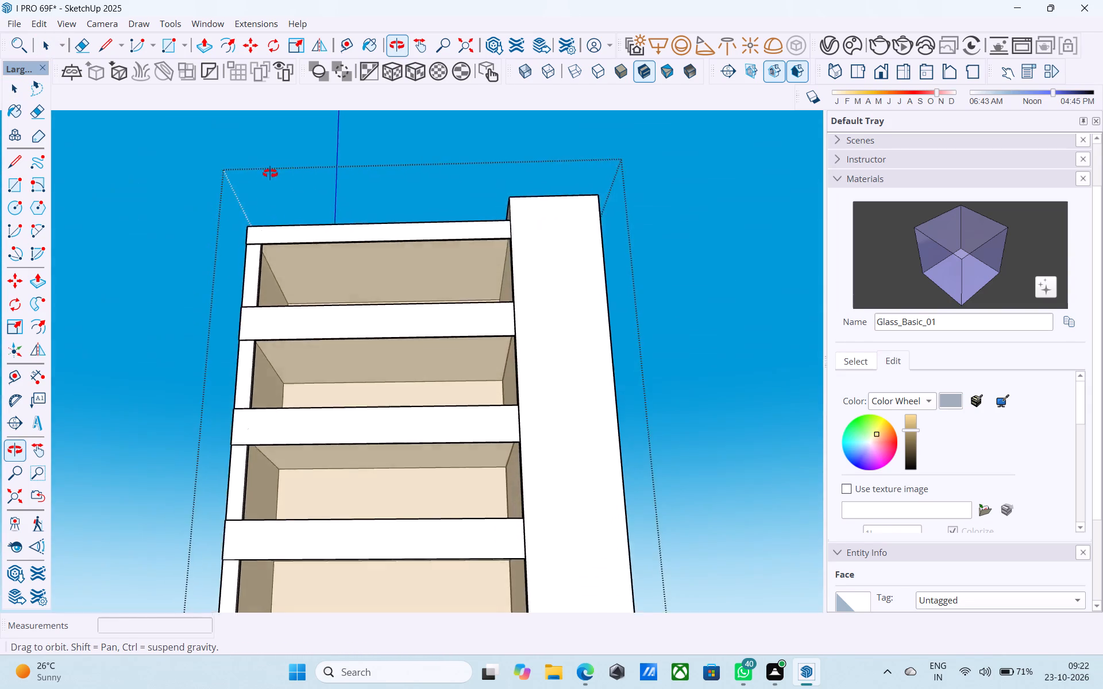
middle_drag(270, 173, 528, 254)
scroll(383, 303, up, 5)
scroll(319, 266, up, 5)
click(314, 254)
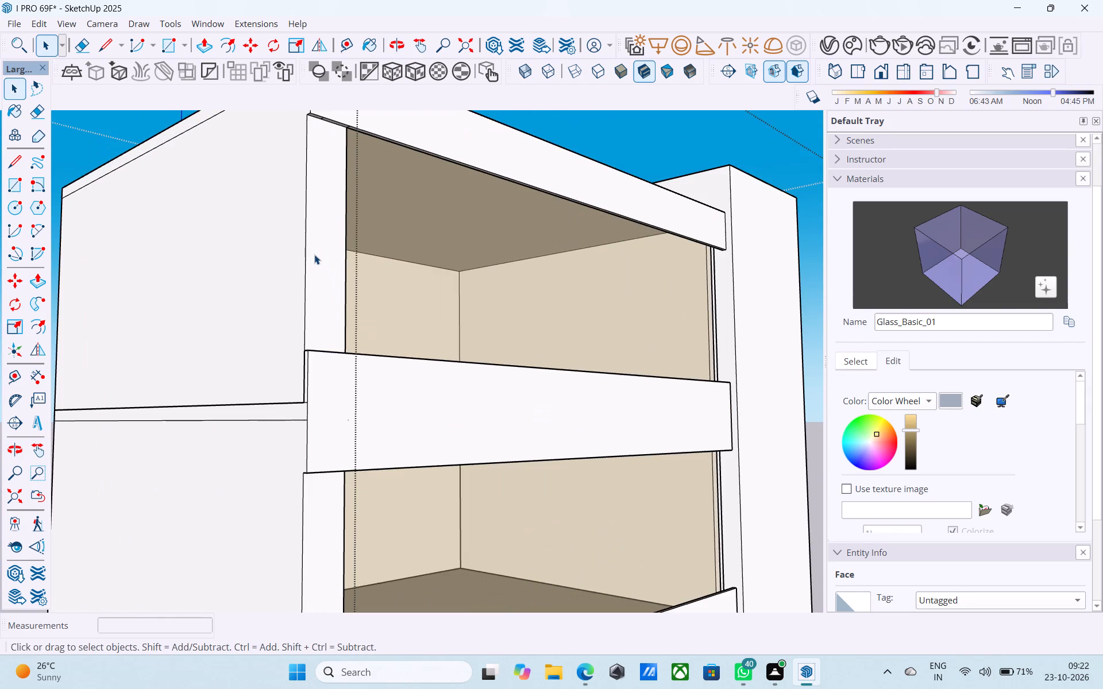
scroll(314, 255, down, 5)
middle_drag(314, 255, 306, 256)
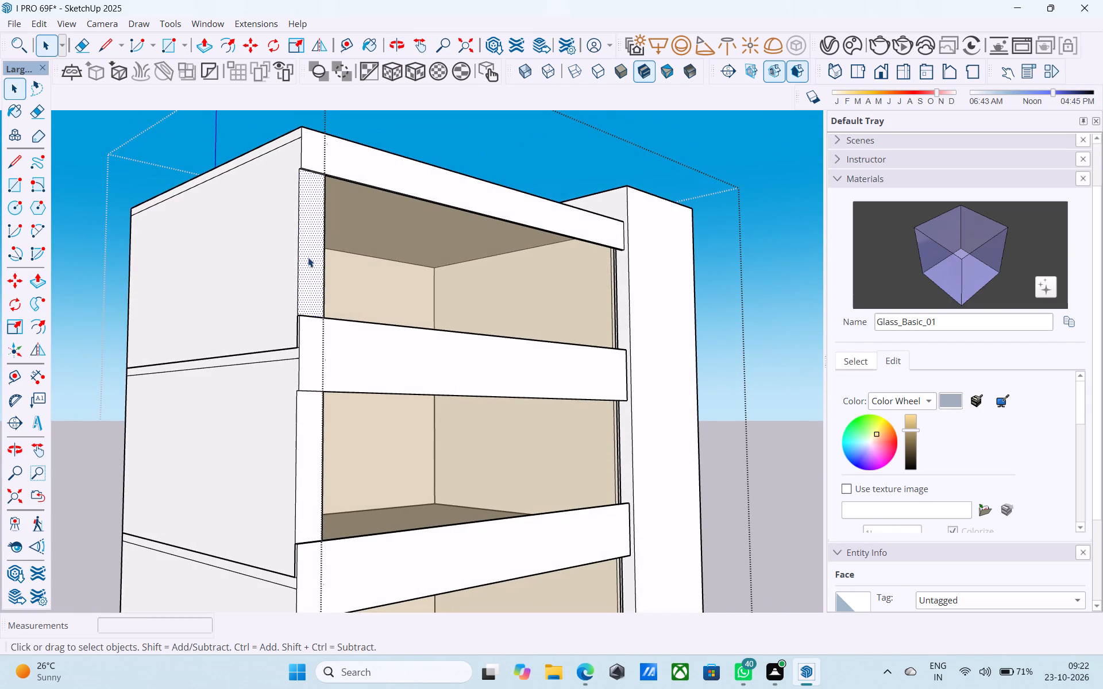
key(p)
click(308, 257)
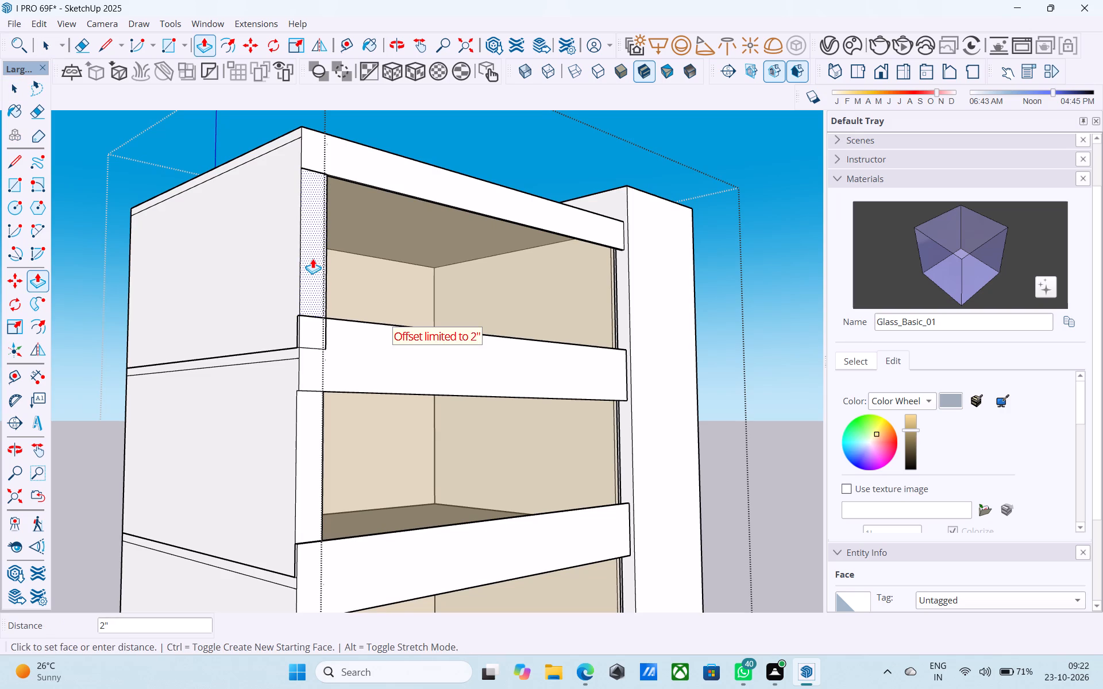
click(313, 258)
click(310, 256)
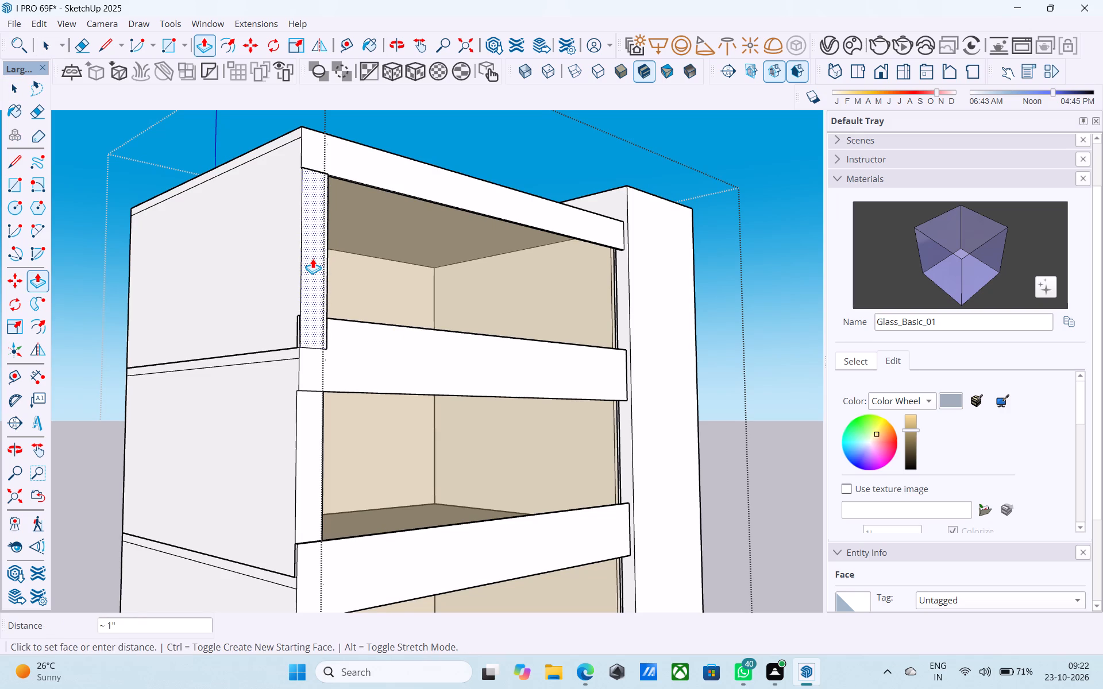
text(6")
key(Return)
Push/Pull the top band's front face outward to line up with the front of the corner post.
scroll(313, 259, down, 1)
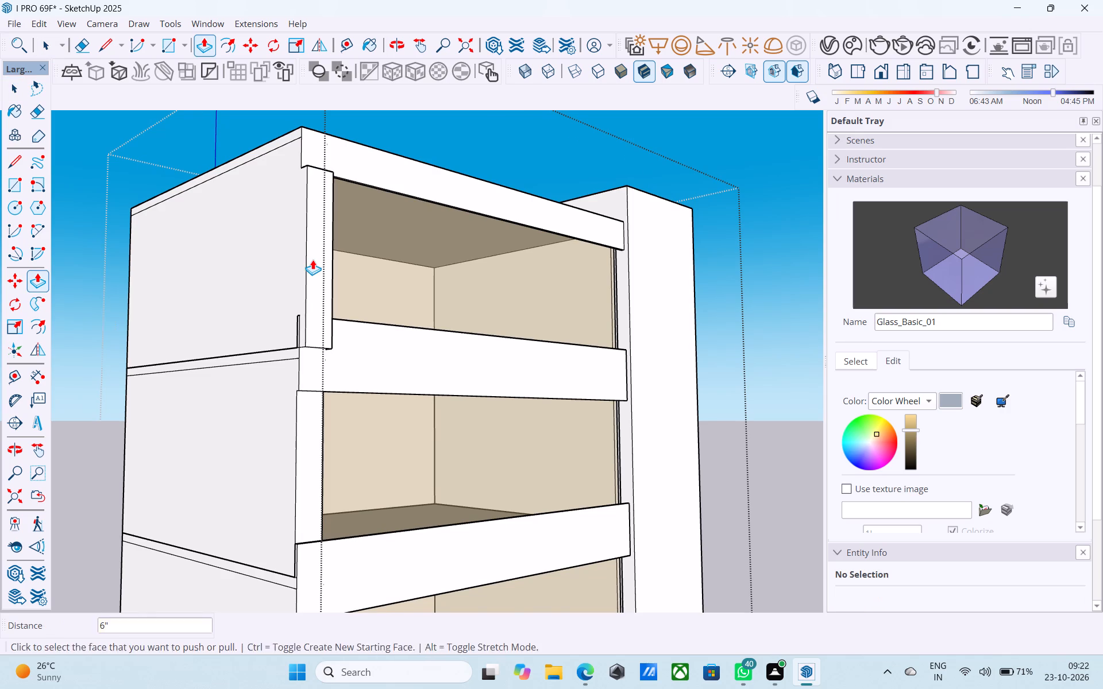
scroll(313, 260, down, 1)
middle_drag(310, 261, 315, 366)
scroll(349, 289, up, 5)
double_click(327, 313)
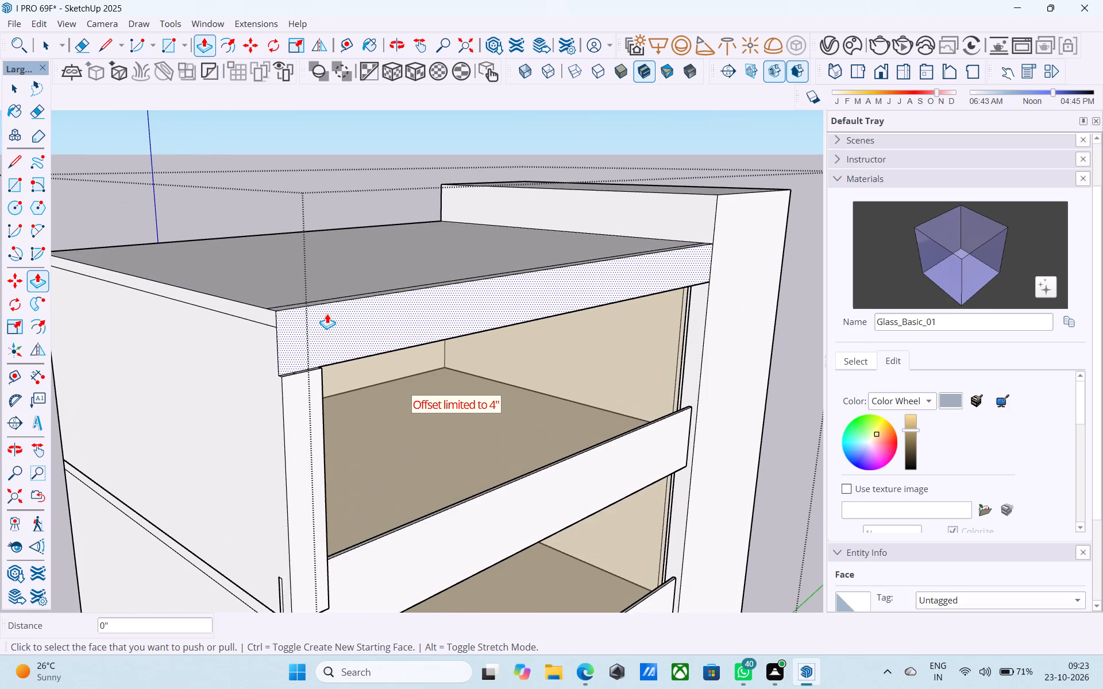
click(327, 313)
click(327, 313)
Copy the short edge where the post meets the top band's underside 12' along the band.
middle_drag(305, 360, 265, 343)
scroll(294, 357, up, 1)
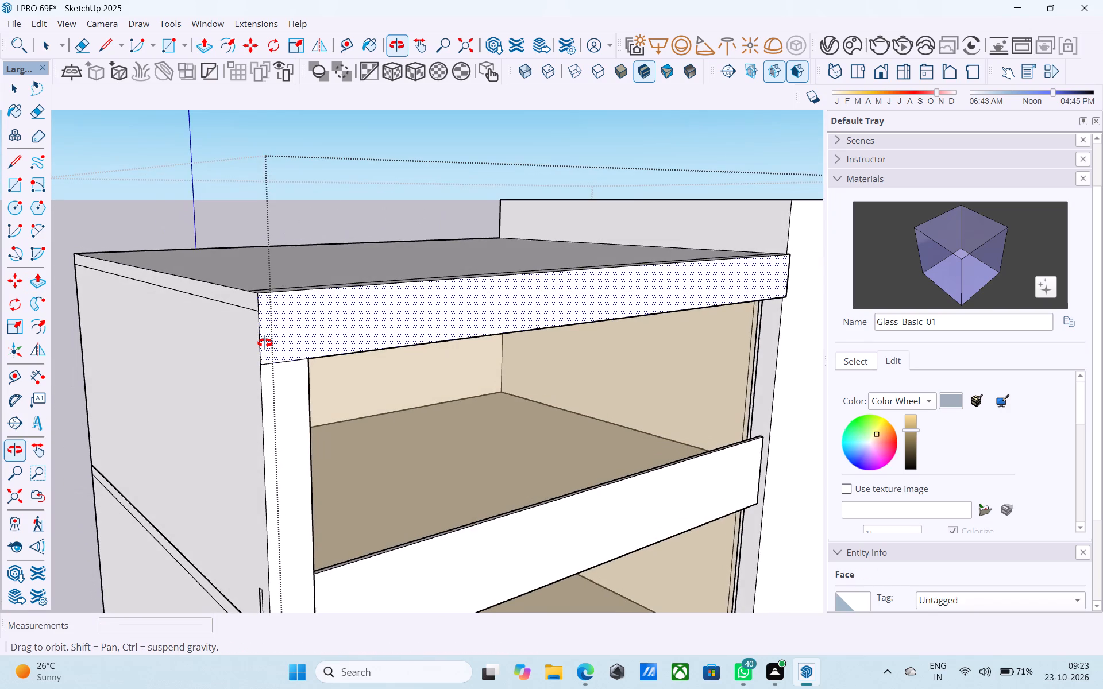
middle_drag(265, 343, 90, 260)
scroll(106, 269, down, 5)
middle_drag(263, 306, 98, 311)
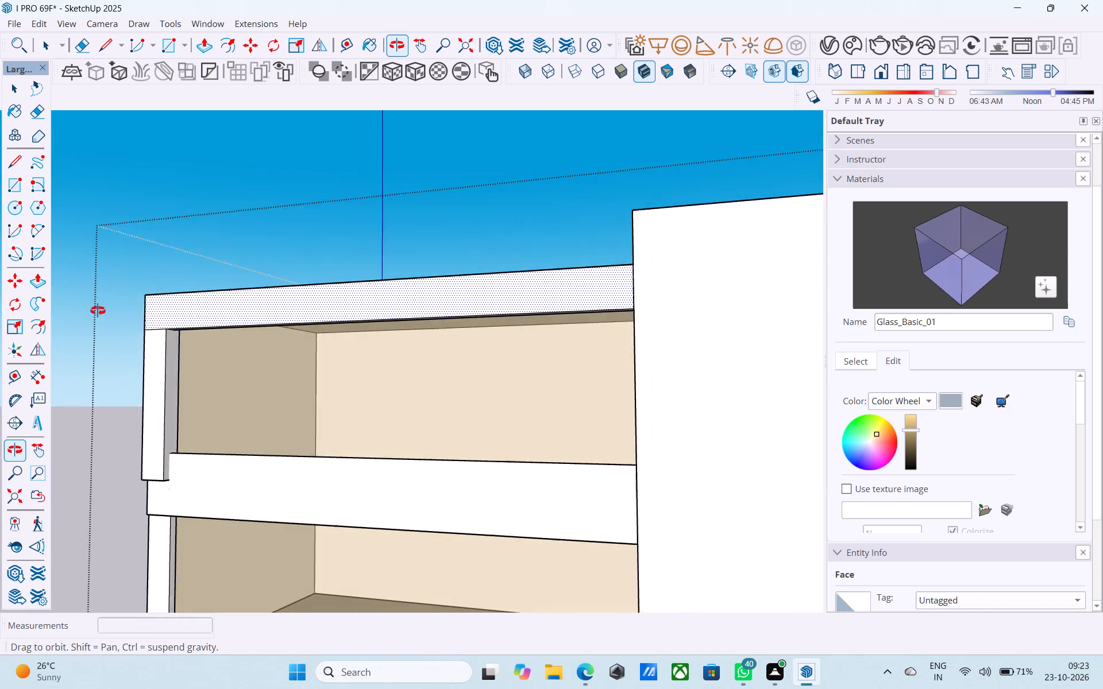
middle_drag(98, 311, 95, 311)
middle_drag(188, 355, 237, 257)
scroll(212, 269, up, 8)
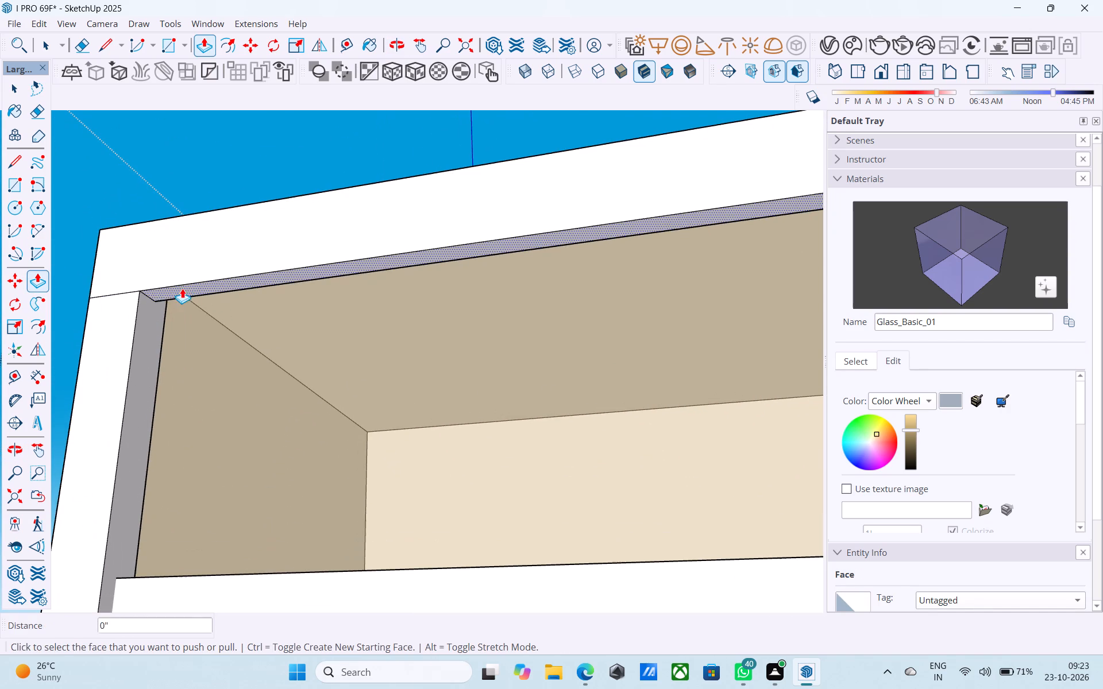
key(space)
click(144, 296)
key(m)
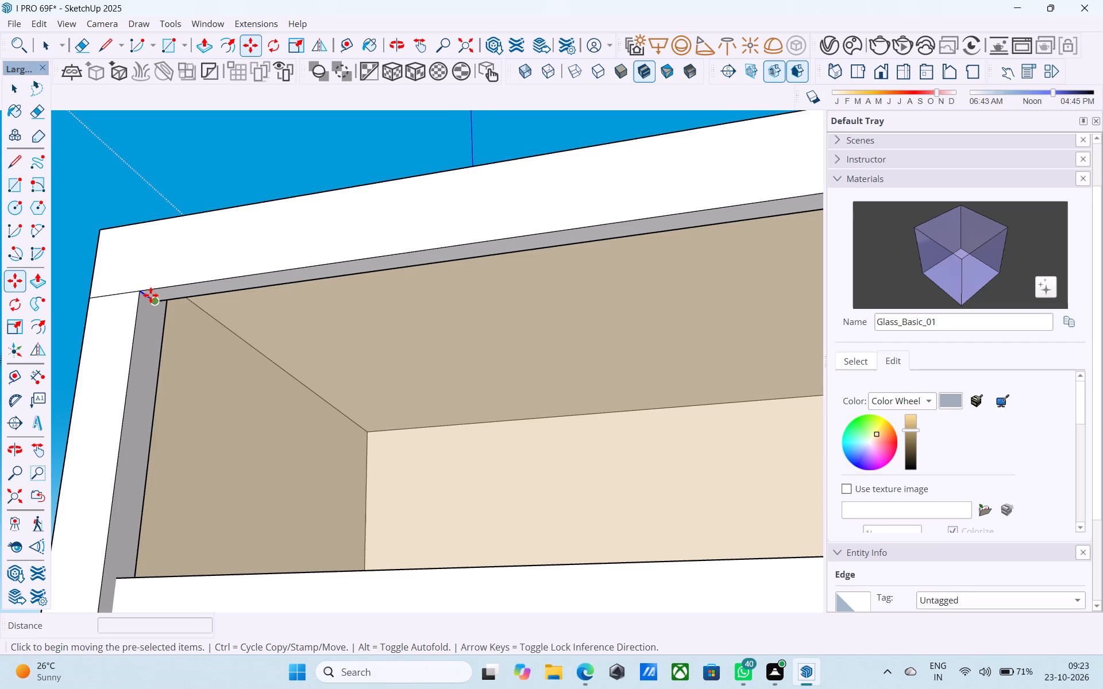
click(142, 289)
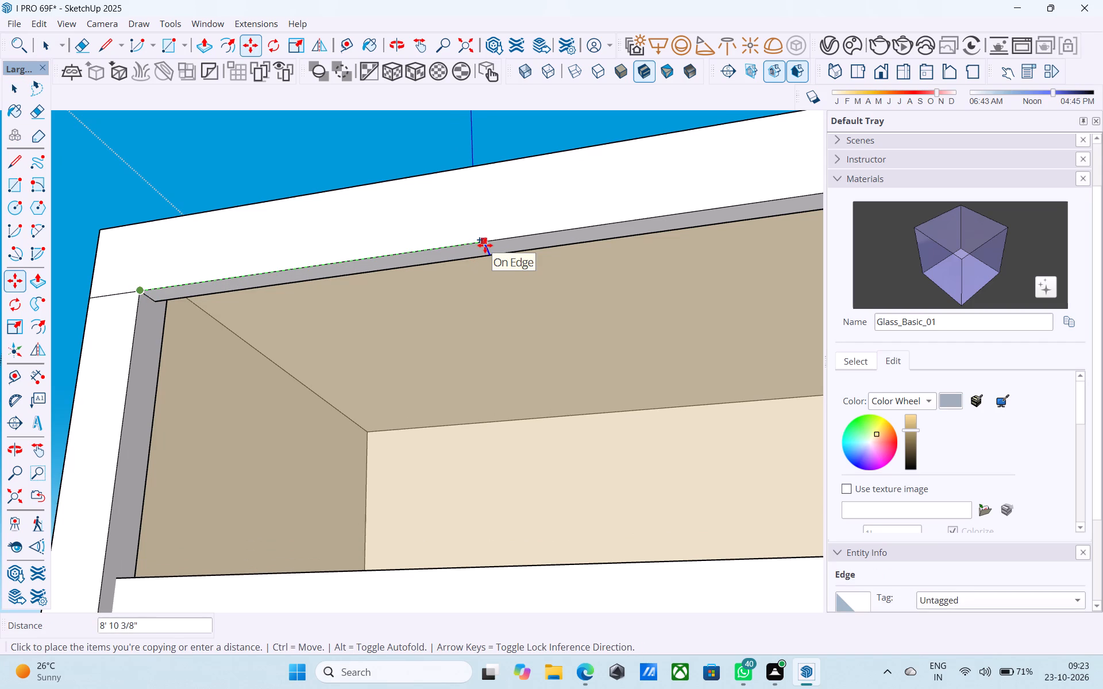
text(12')
key(Return)
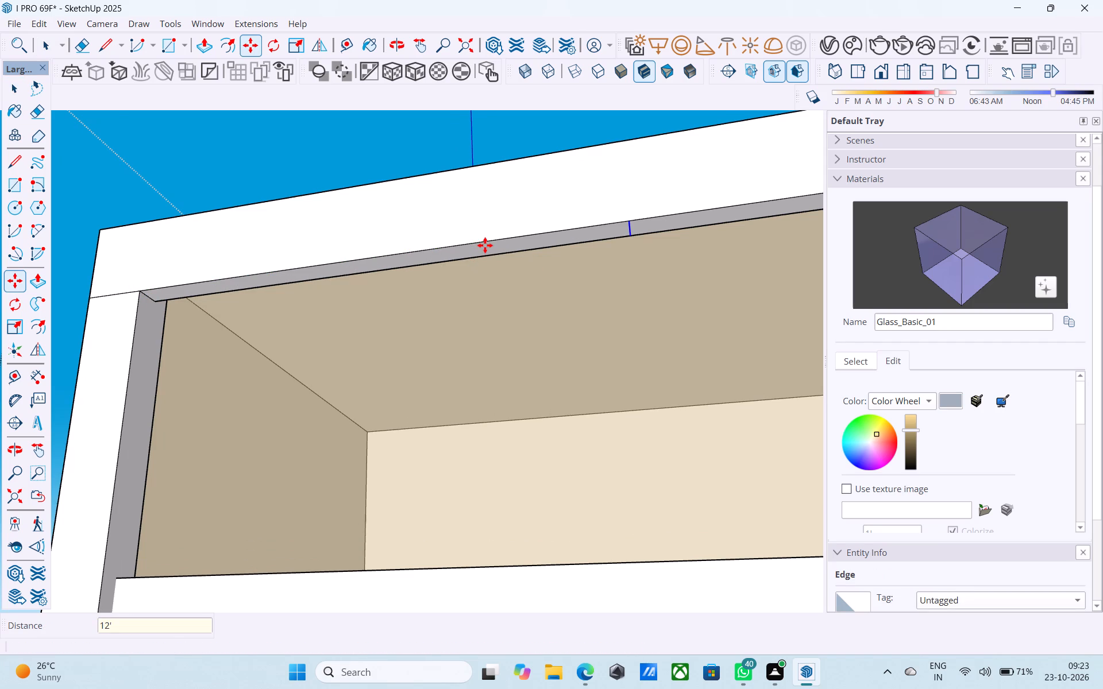
Move the copied edge on the top band's underside 2' back toward the corner post.
scroll(473, 226, down, 14)
middle_drag(488, 247, 506, 346)
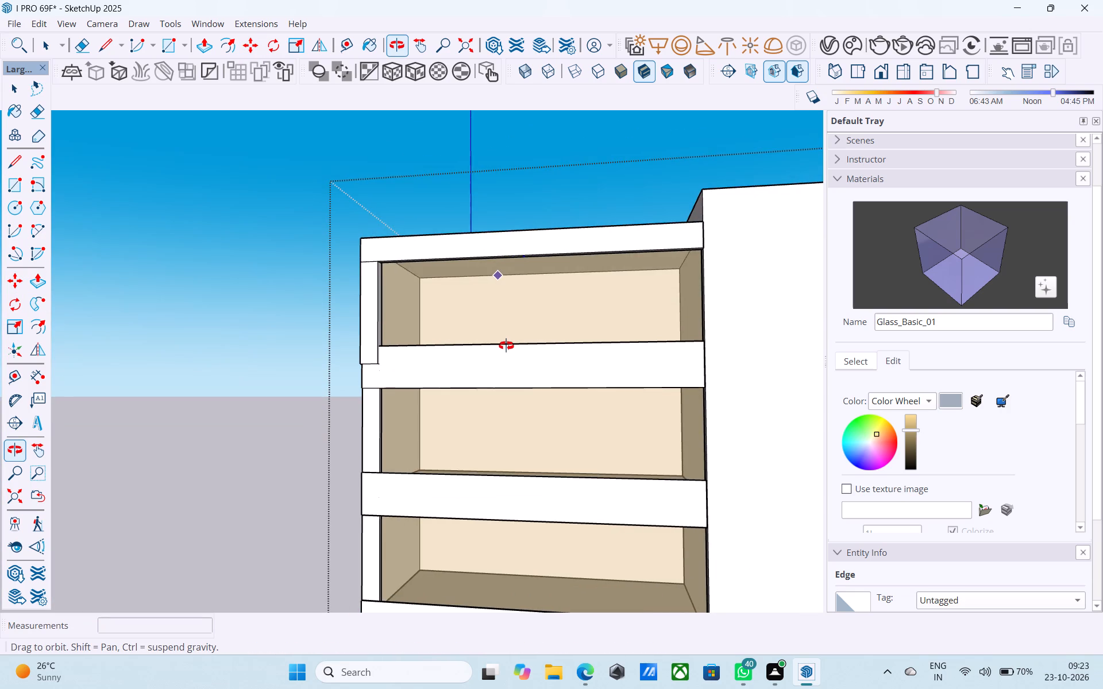
middle_drag(506, 346, 541, 277)
scroll(530, 238, up, 14)
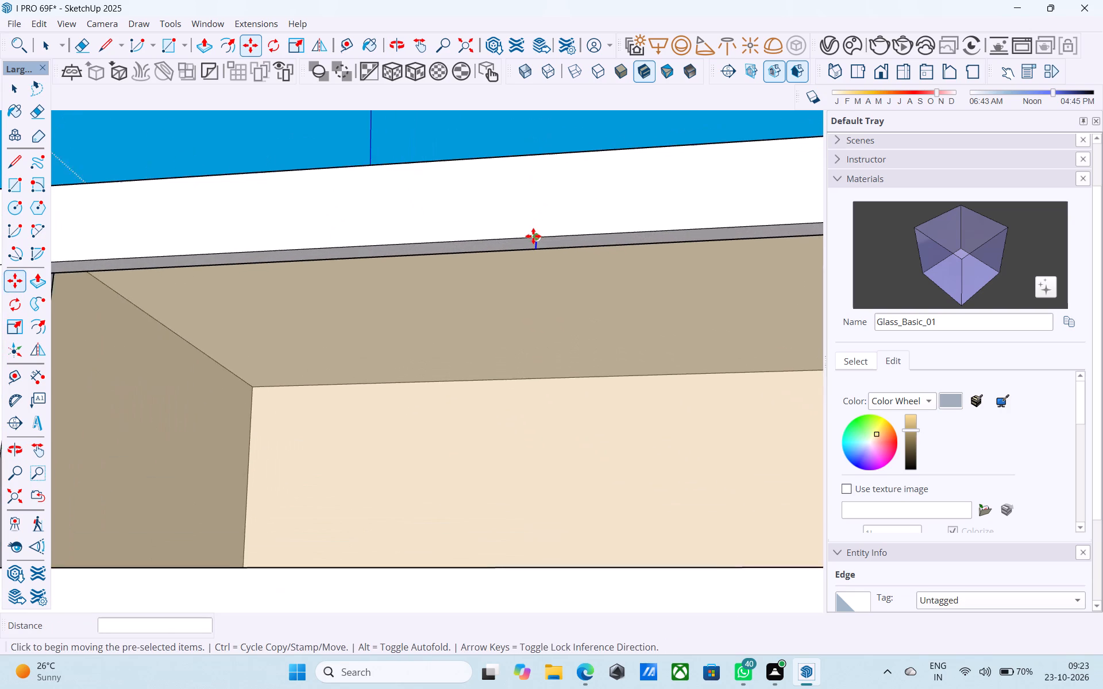
click(533, 236)
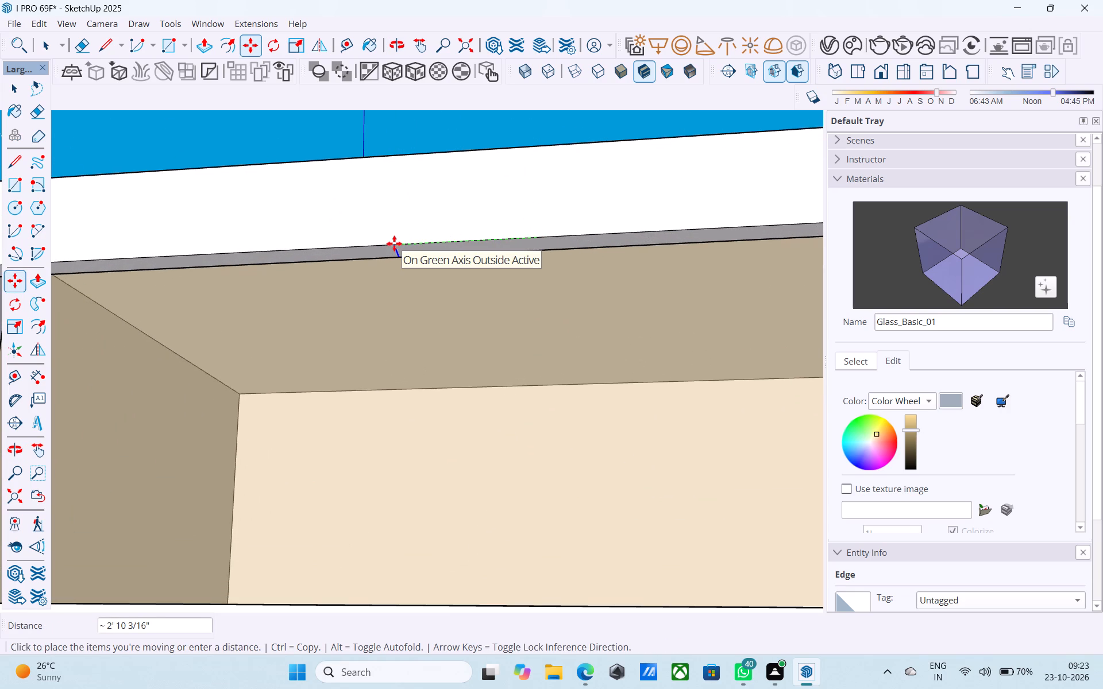
text(2')
key(Return)
Examine the top storey's opening and the dividing edge under its band from below and from the side.
scroll(394, 243, down, 6)
middle_drag(394, 243, 385, 219)
scroll(385, 219, down, 3)
middle_drag(385, 218, 554, 299)
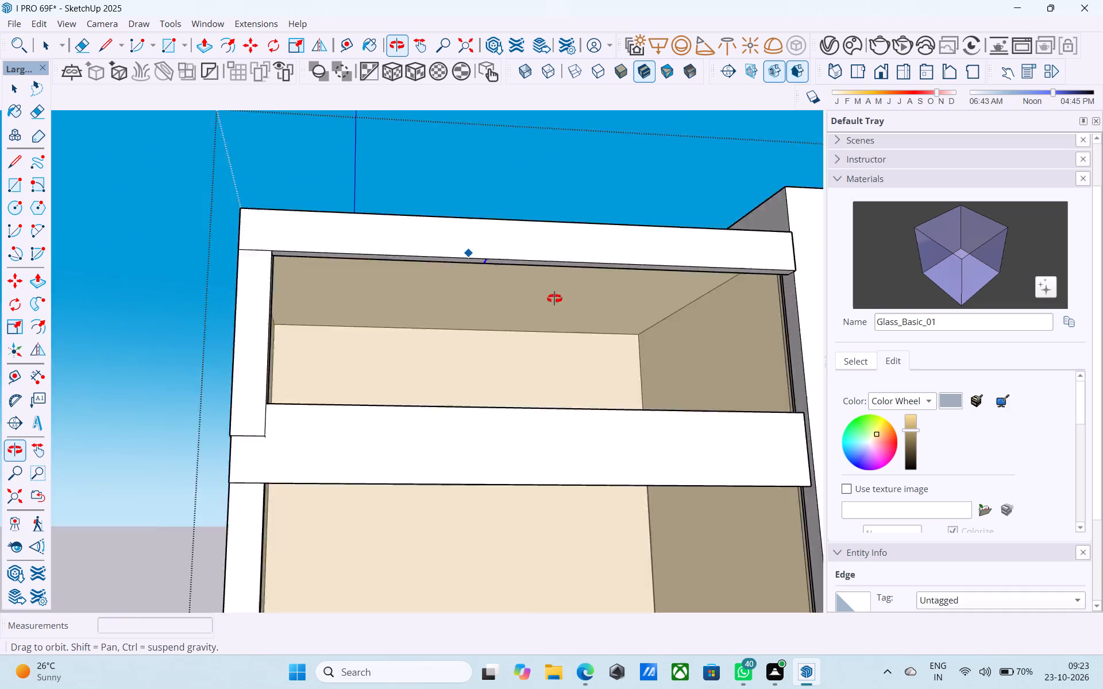
middle_drag(554, 299, 531, 304)
scroll(534, 304, up, 7)
scroll(543, 320, down, 3)
middle_drag(545, 332, 543, 309)
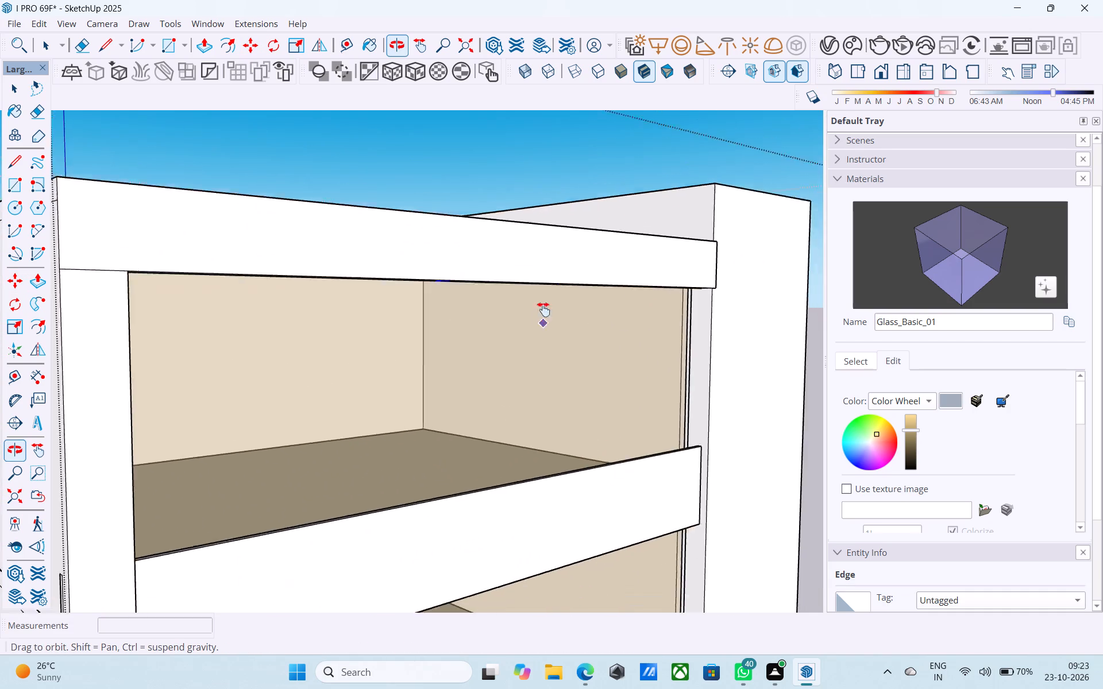
Examine the top storey's opening from below and the whole front of the five-storey building.
middle_drag(543, 309, 522, 318)
key(space)
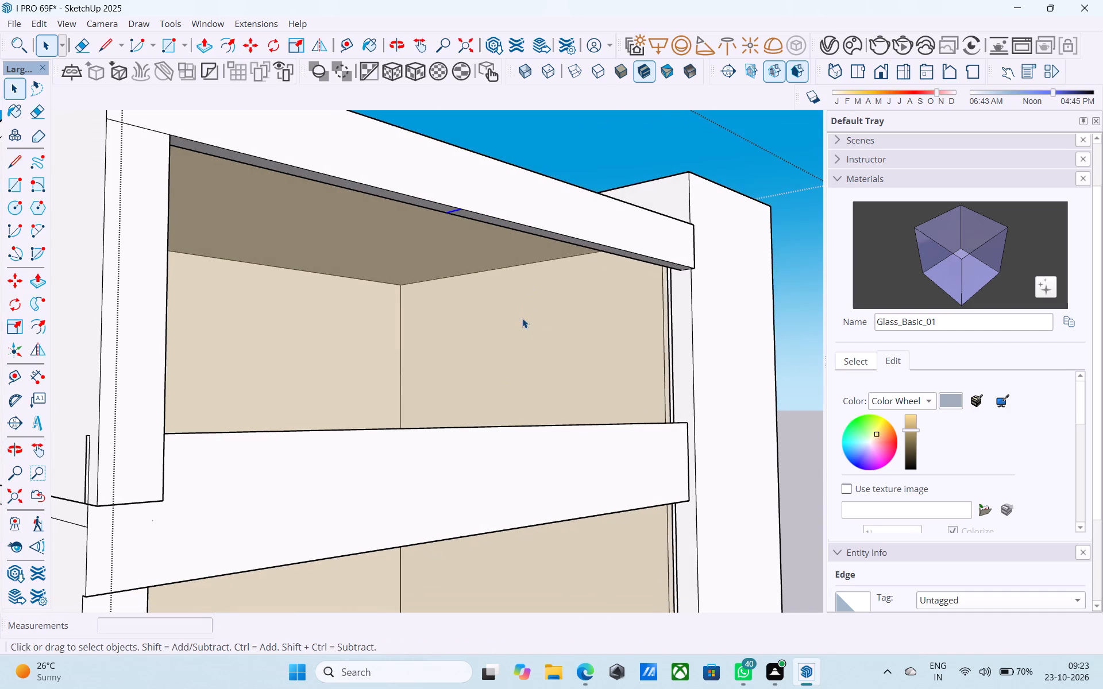
scroll(522, 318, down, 5)
middle_drag(518, 318, 470, 294)
scroll(492, 330, down, 11)
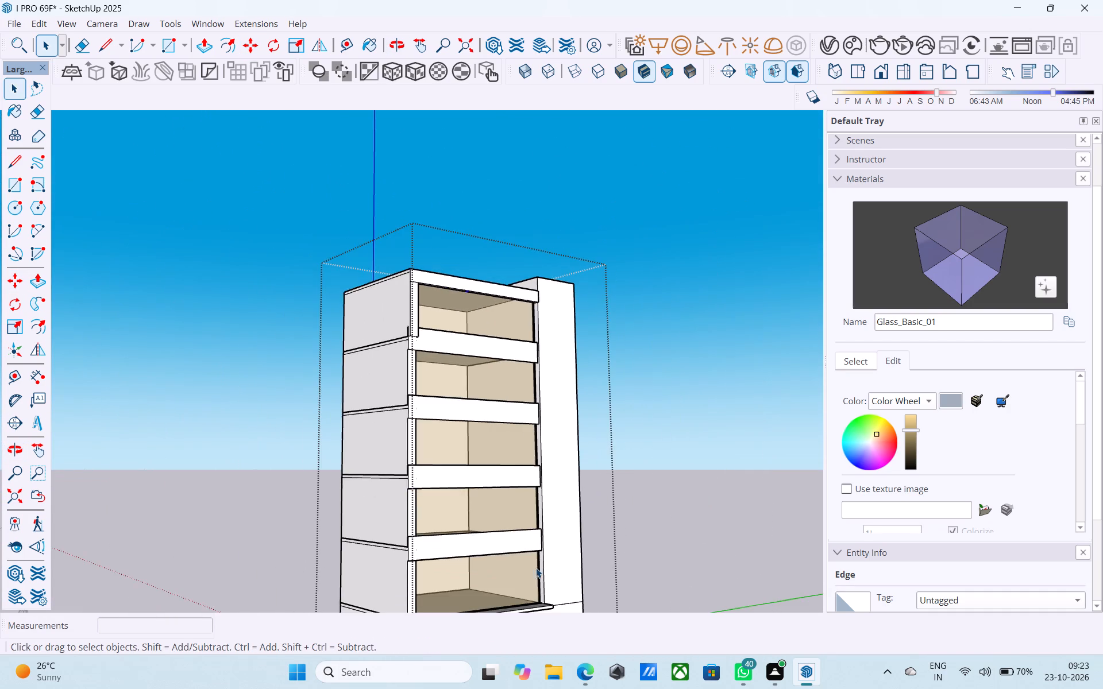
scroll(521, 545, down, 4)
middle_drag(512, 529, 496, 521)
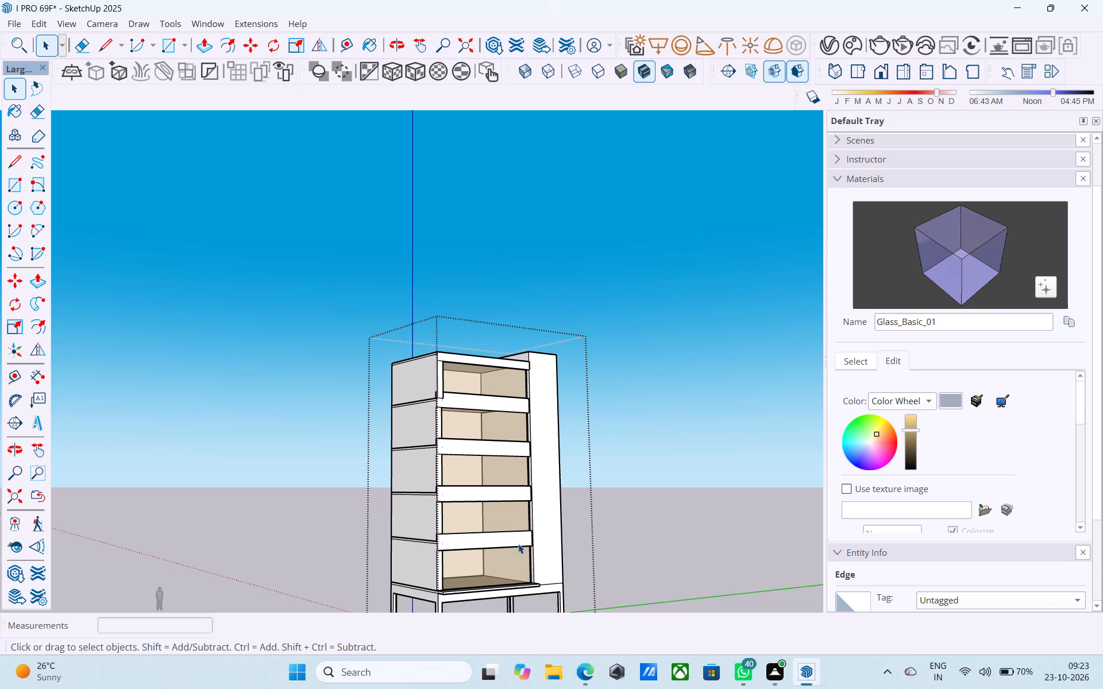
scroll(528, 494, up, 1)
scroll(528, 494, down, 1)
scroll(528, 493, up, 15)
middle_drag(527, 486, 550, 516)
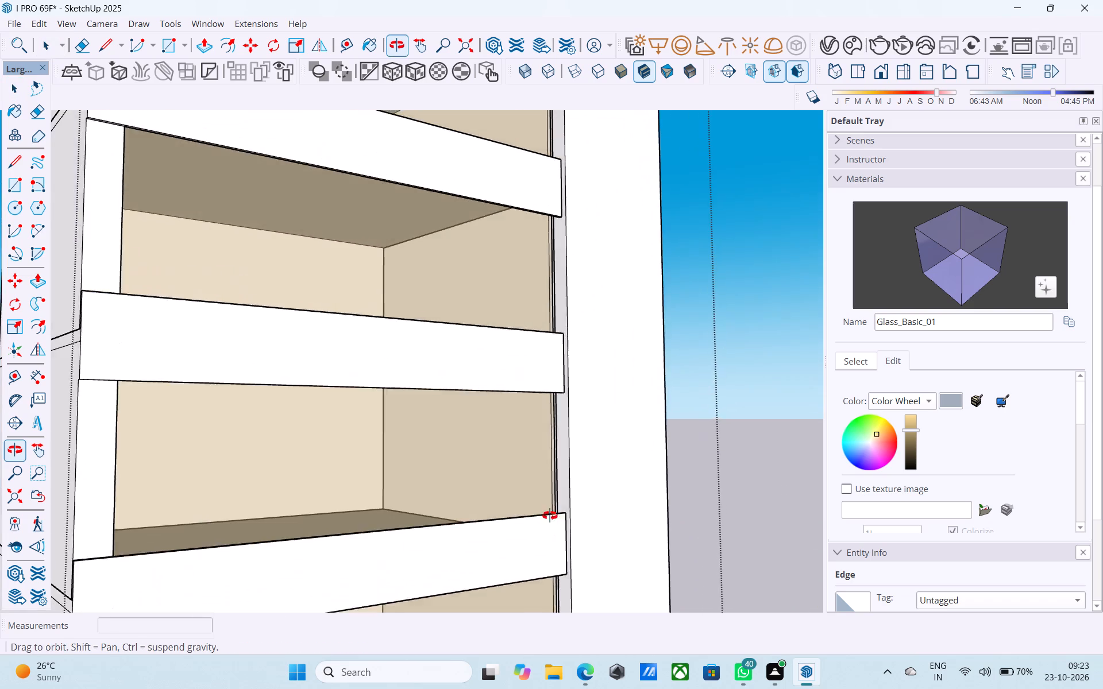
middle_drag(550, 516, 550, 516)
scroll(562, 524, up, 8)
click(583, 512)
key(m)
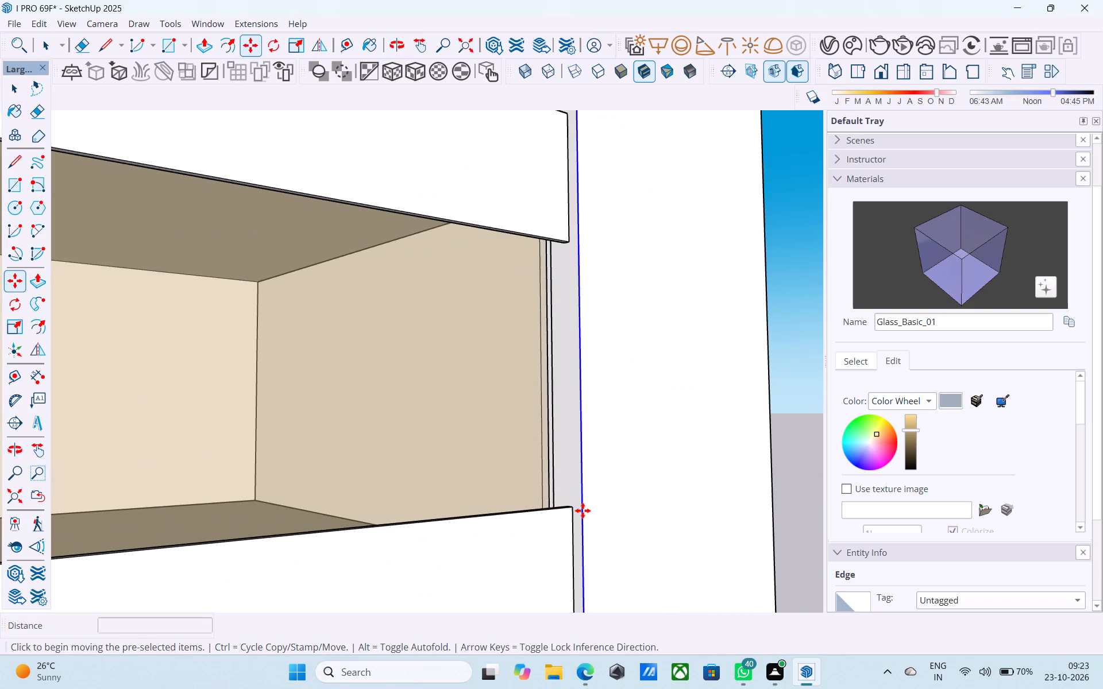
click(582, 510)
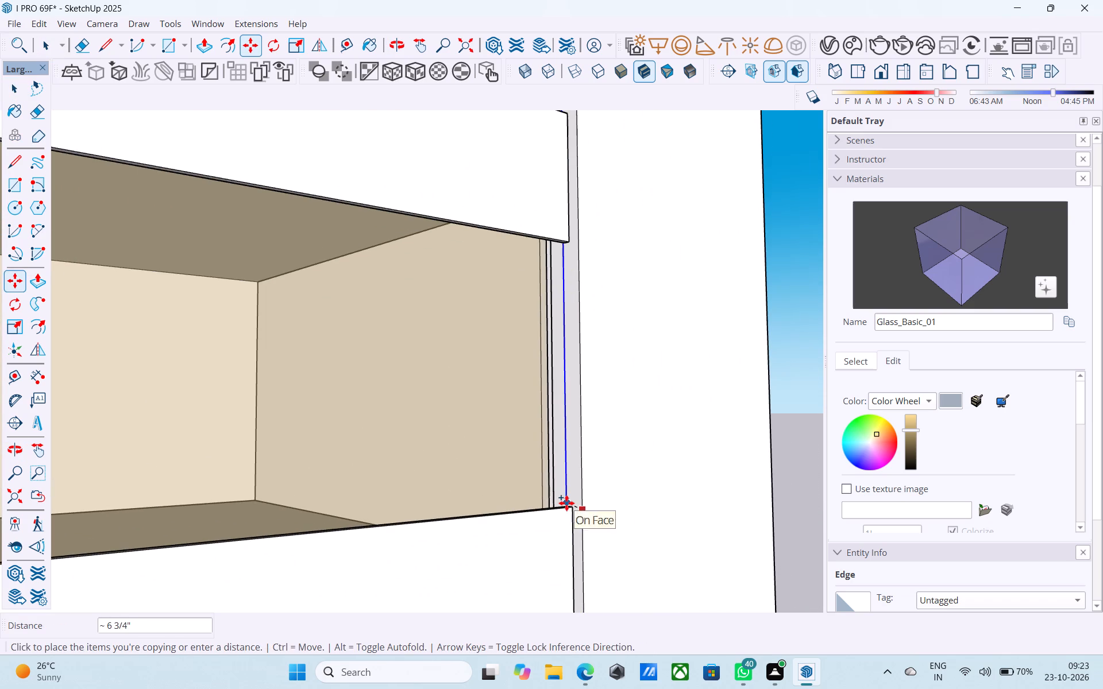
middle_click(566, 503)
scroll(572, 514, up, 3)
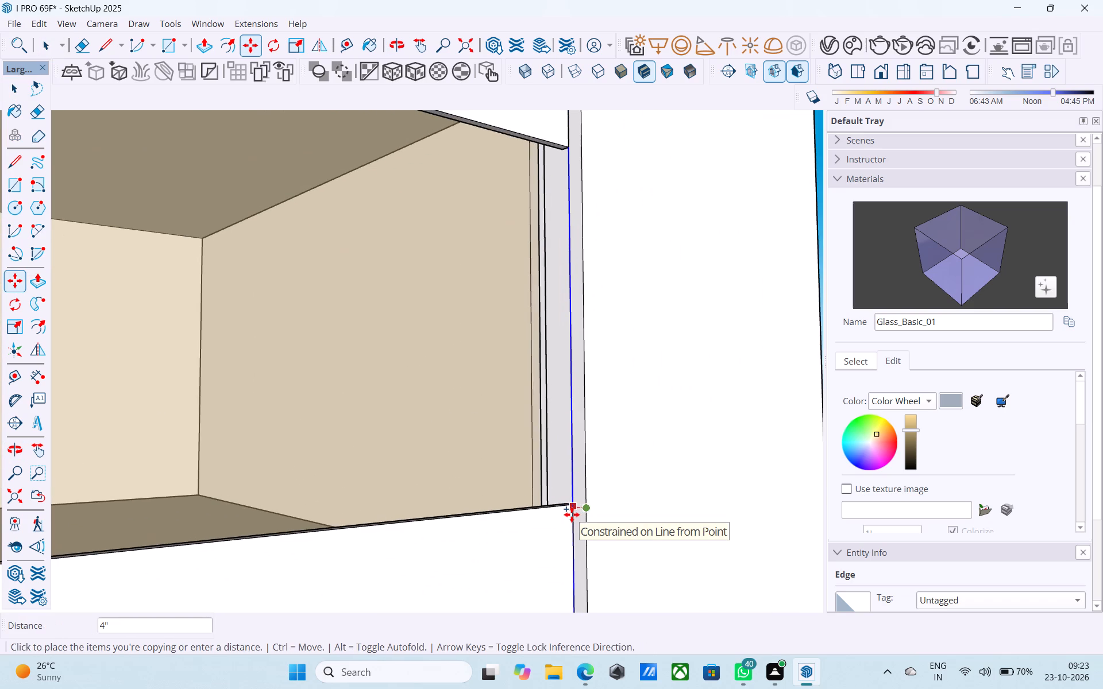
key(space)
Examine the front bands where they meet the tall side block, from mid-height up to the top storey.
scroll(660, 478, down, 7)
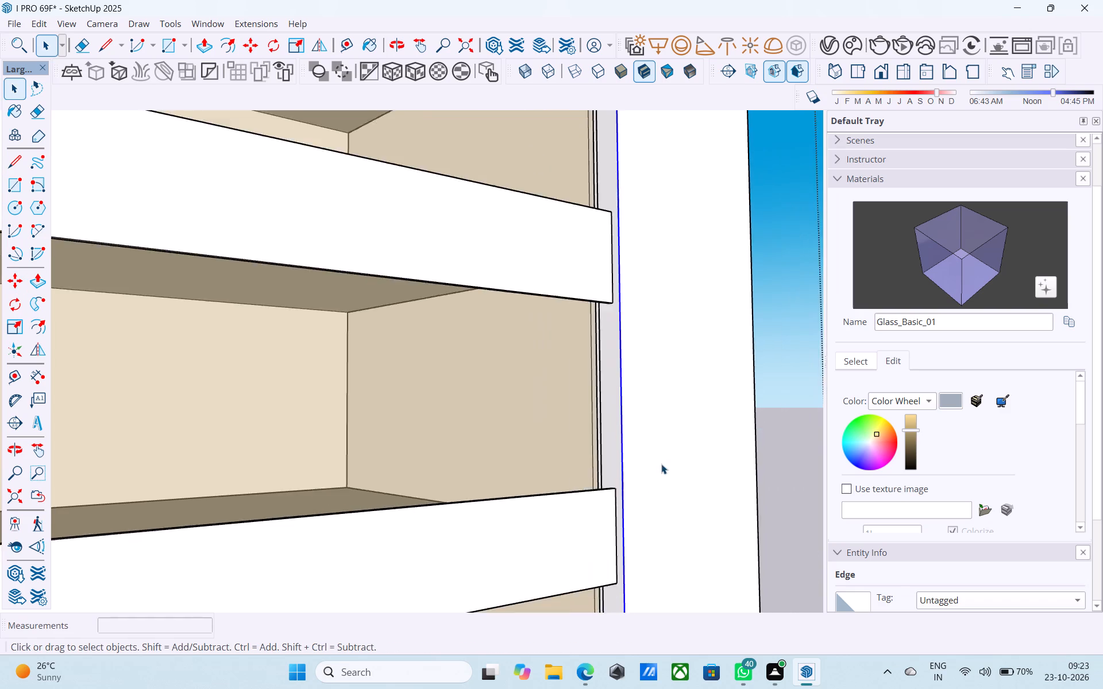
scroll(662, 462, up, 1)
scroll(662, 462, down, 13)
middle_drag(643, 482, 464, 458)
scroll(325, 322, up, 7)
scroll(326, 313, down, 4)
middle_drag(323, 312, 323, 312)
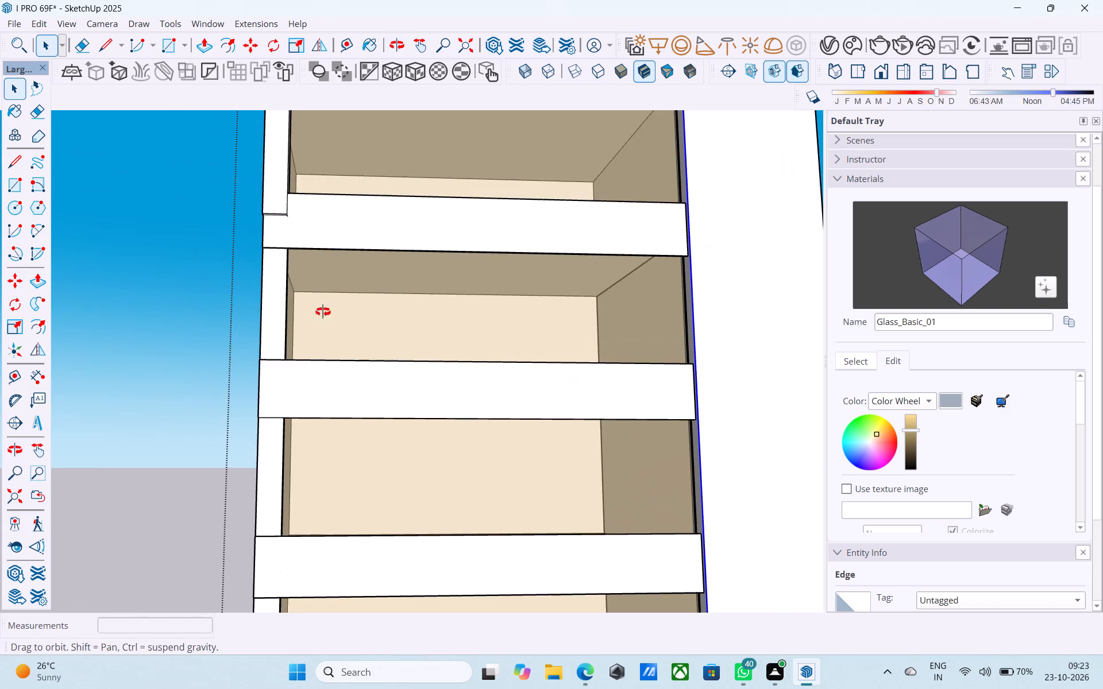
middle_drag(323, 312, 308, 357)
middle_drag(306, 350, 296, 376)
shift+middle_drag(318, 413, 352, 494)
scroll(352, 488, down, 1)
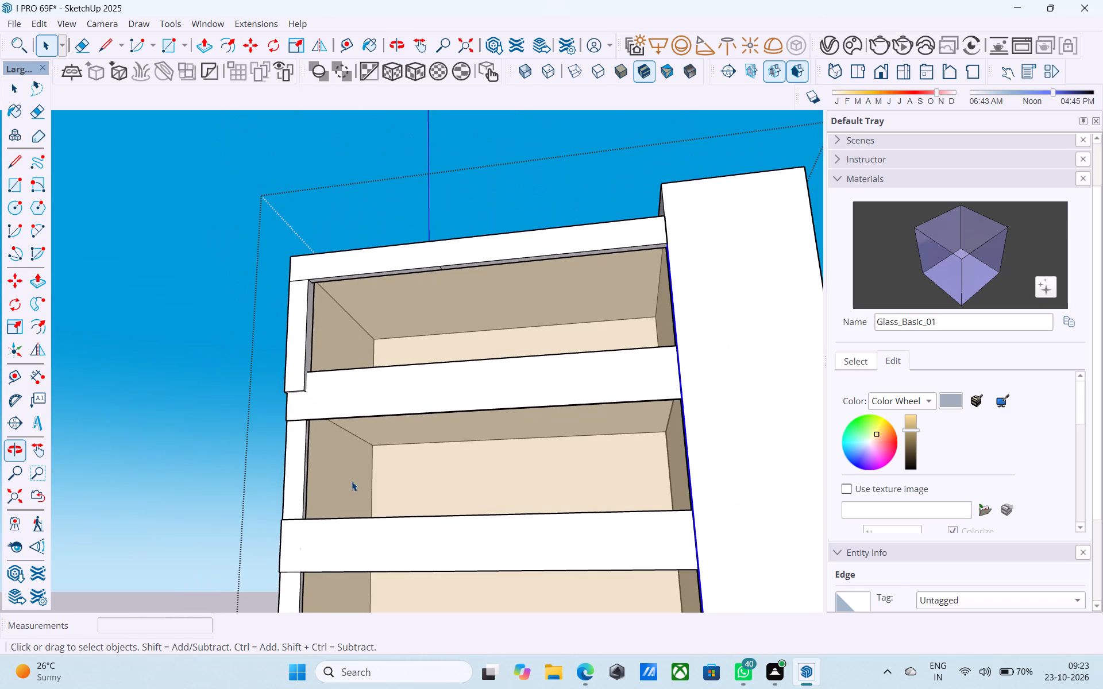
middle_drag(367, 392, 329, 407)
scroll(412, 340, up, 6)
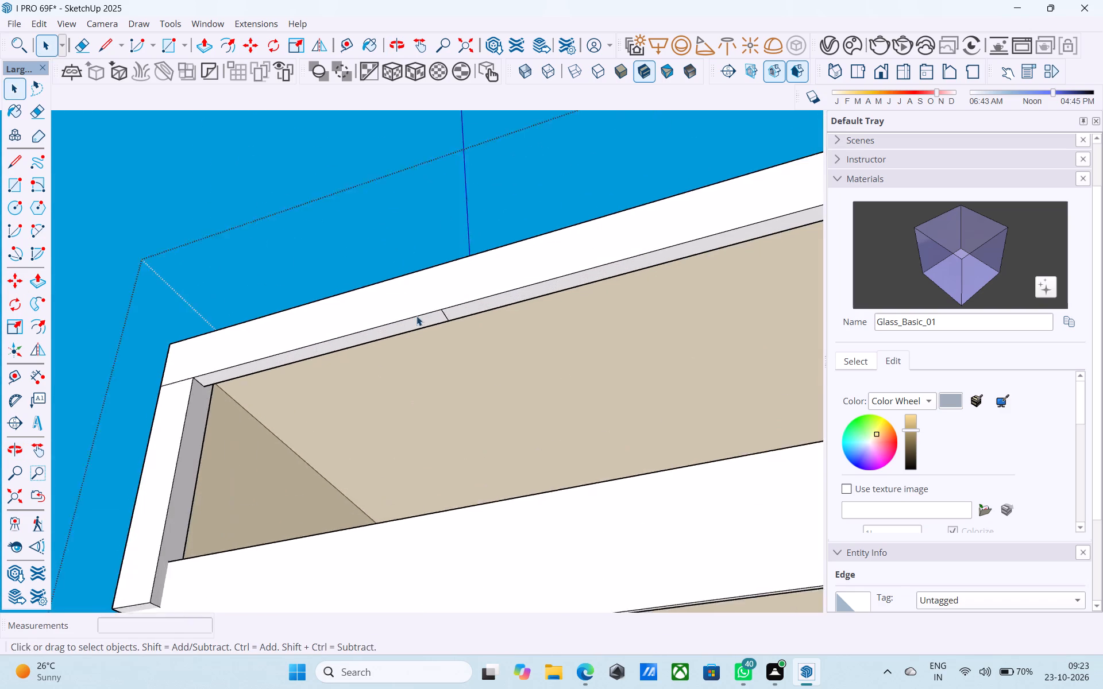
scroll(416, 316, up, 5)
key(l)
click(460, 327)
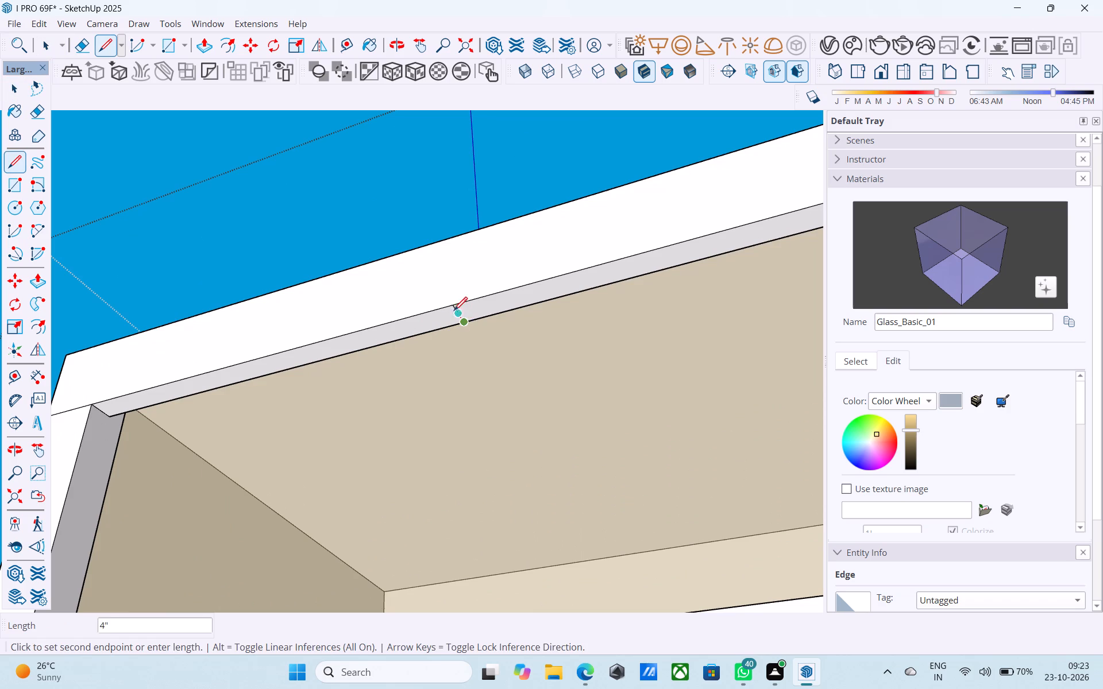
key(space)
Examine the building's front from the top band's underside down to the open-frame base.
scroll(425, 272, down, 3)
scroll(423, 269, up, 1)
scroll(421, 266, down, 6)
scroll(416, 260, up, 1)
scroll(416, 260, down, 8)
middle_drag(509, 351, 722, 485)
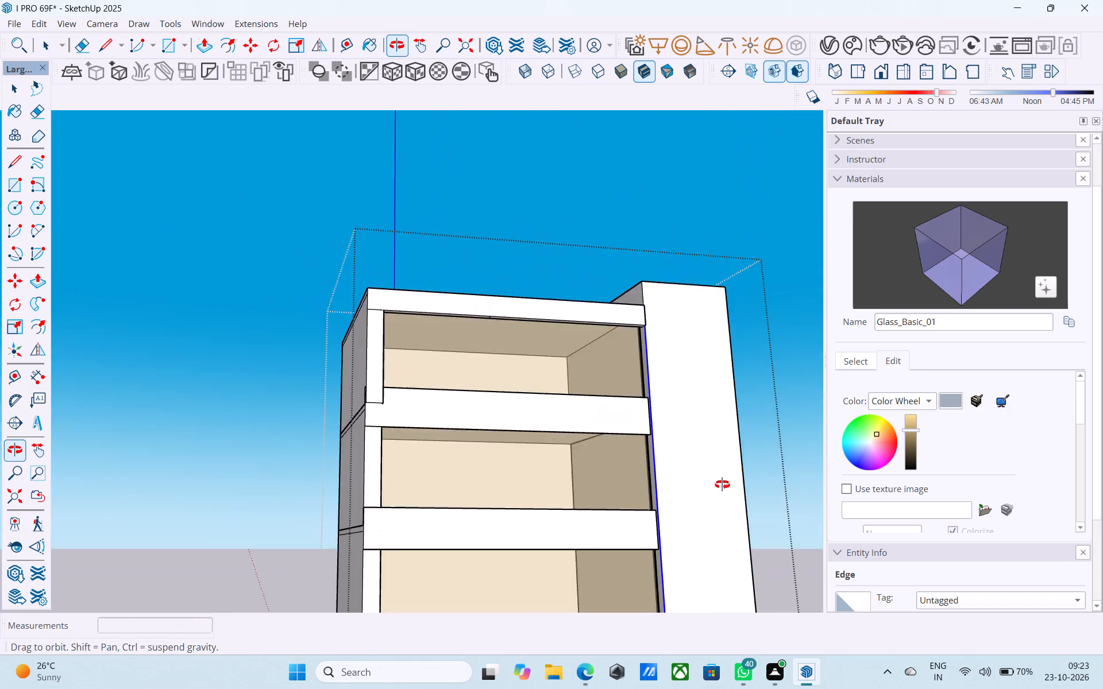
middle_drag(722, 485, 778, 568)
middle_drag(688, 552, 661, 402)
middle_drag(545, 473, 553, 287)
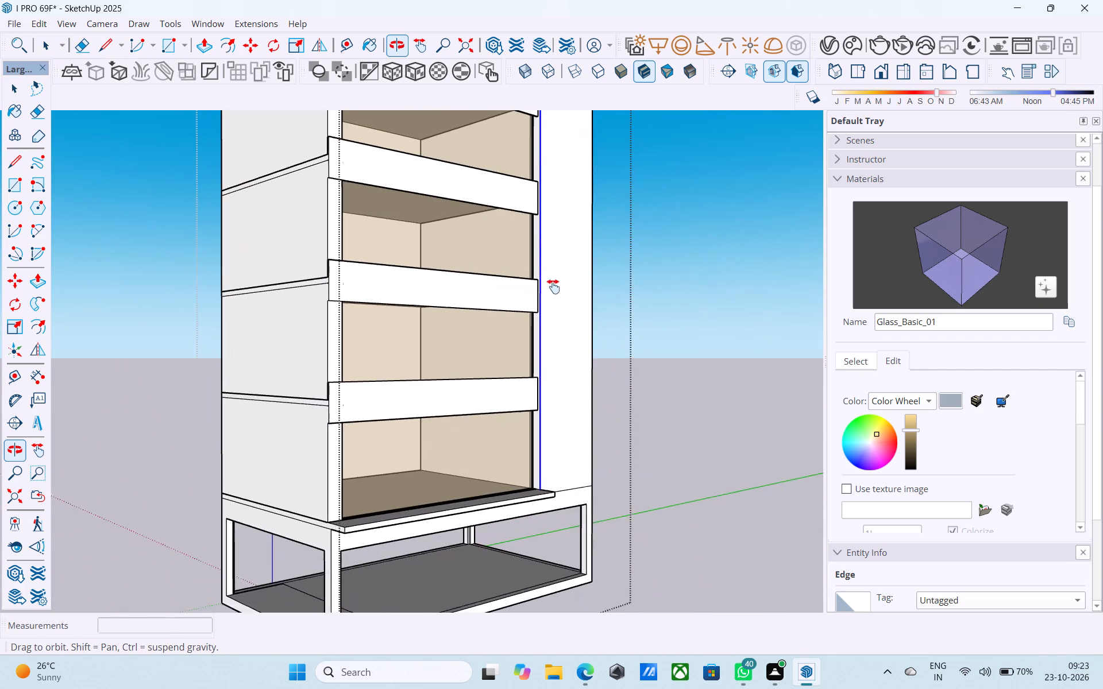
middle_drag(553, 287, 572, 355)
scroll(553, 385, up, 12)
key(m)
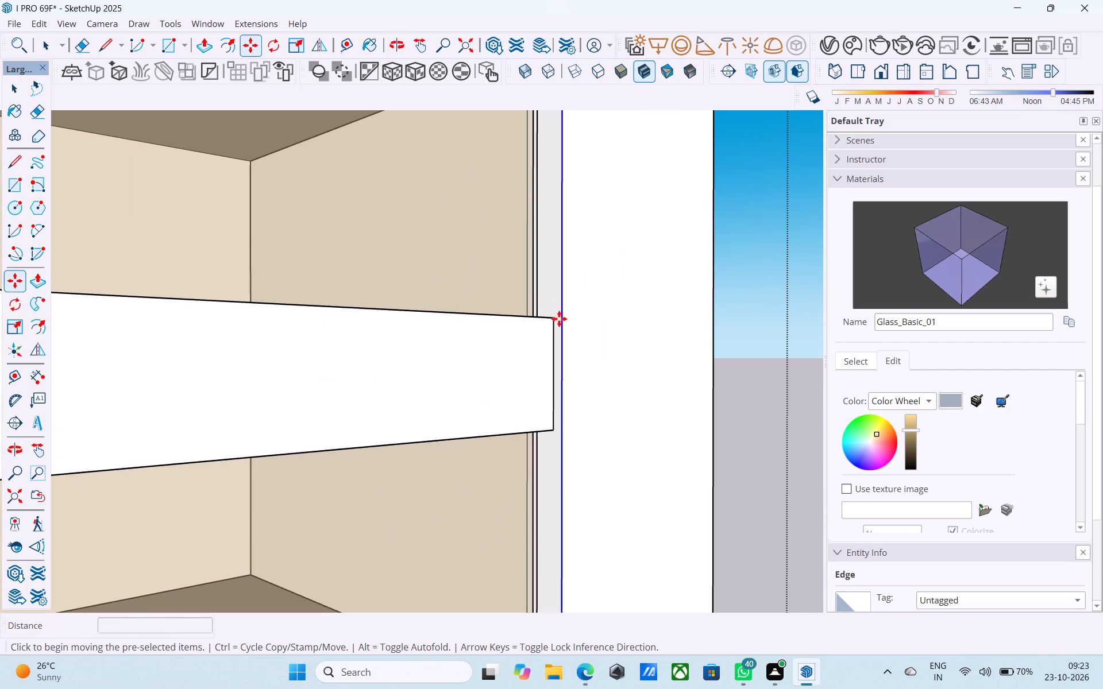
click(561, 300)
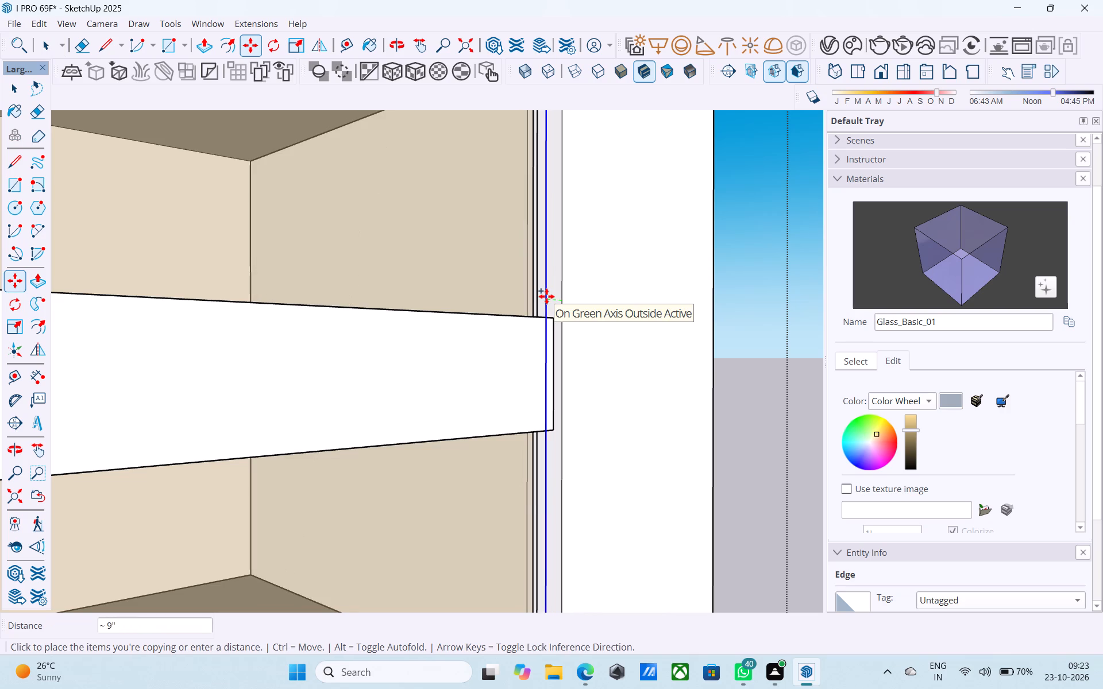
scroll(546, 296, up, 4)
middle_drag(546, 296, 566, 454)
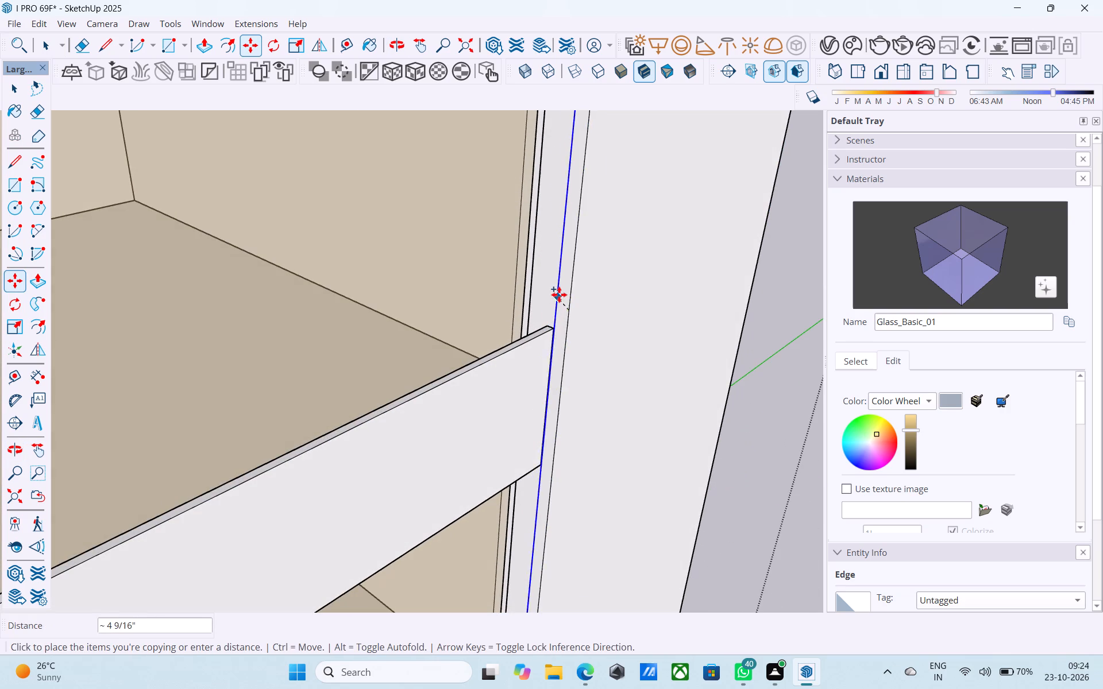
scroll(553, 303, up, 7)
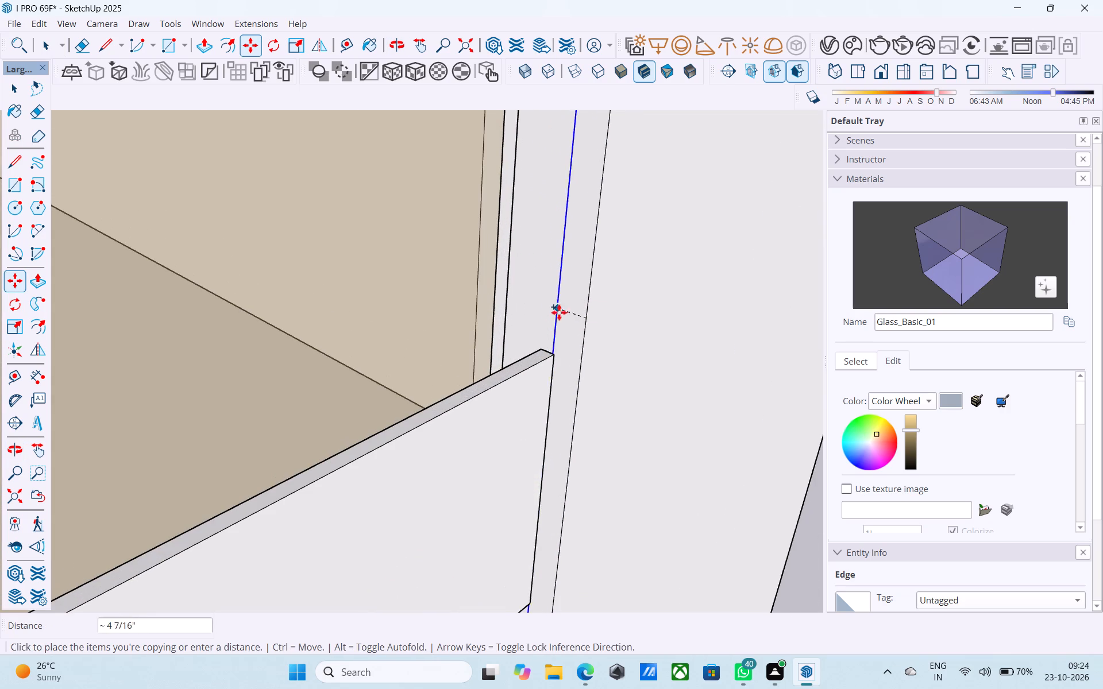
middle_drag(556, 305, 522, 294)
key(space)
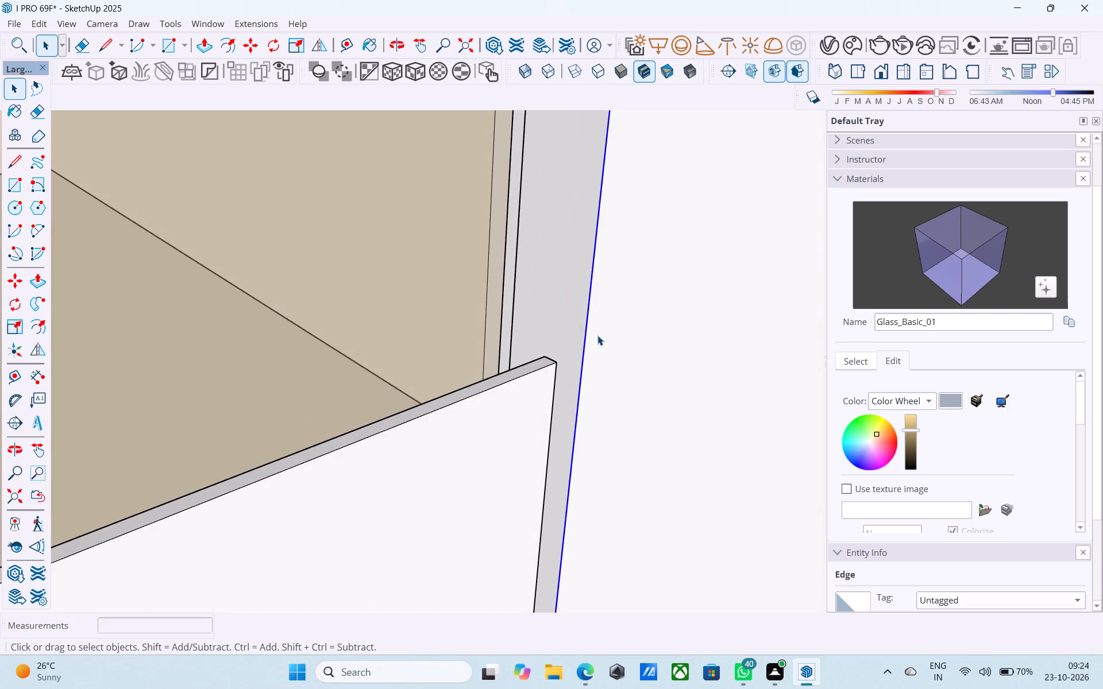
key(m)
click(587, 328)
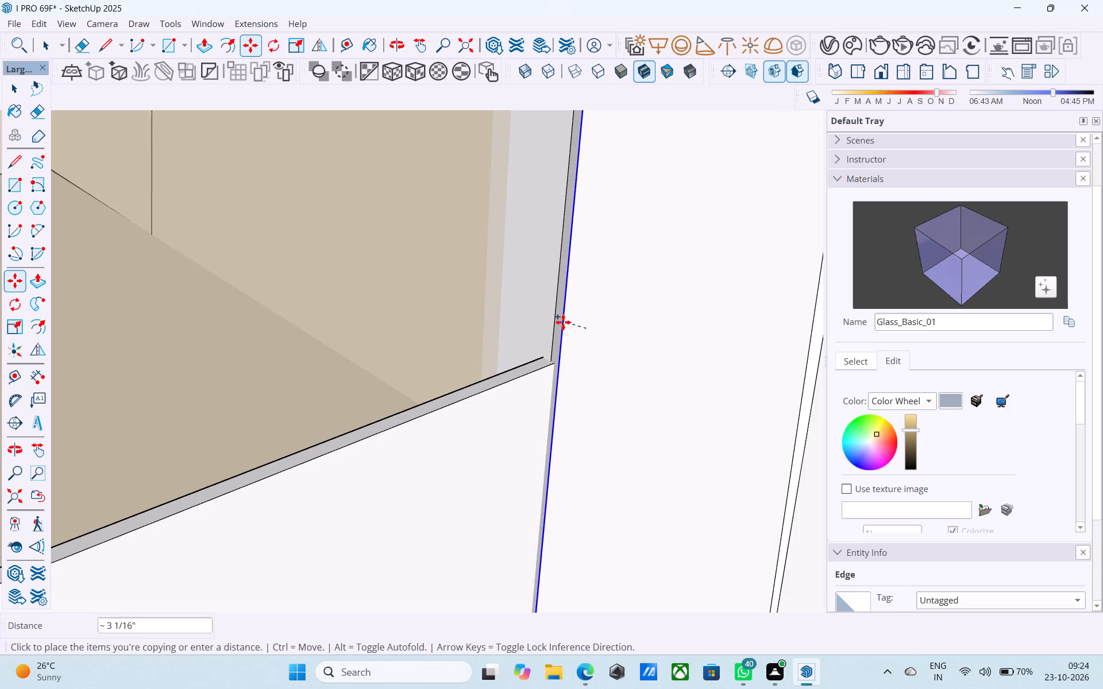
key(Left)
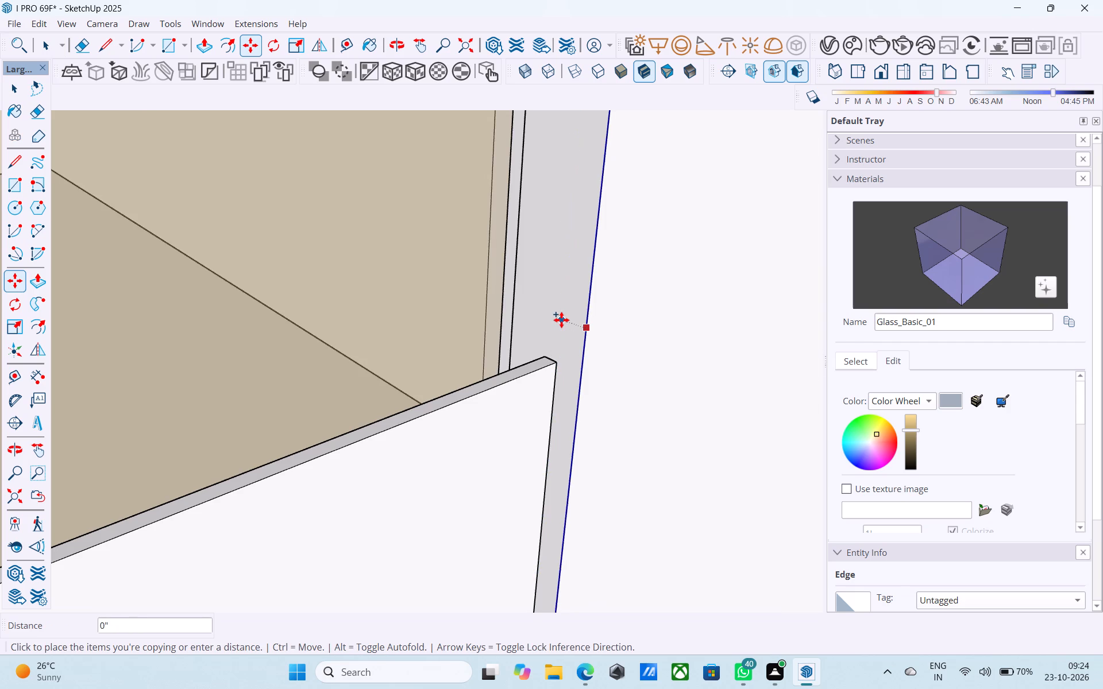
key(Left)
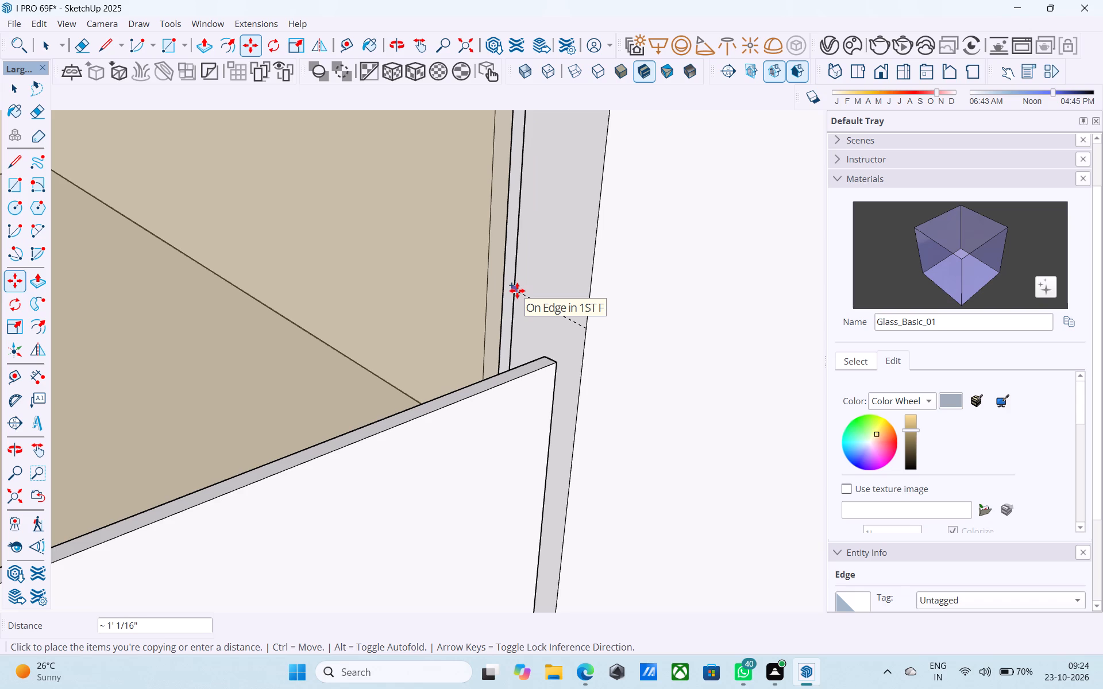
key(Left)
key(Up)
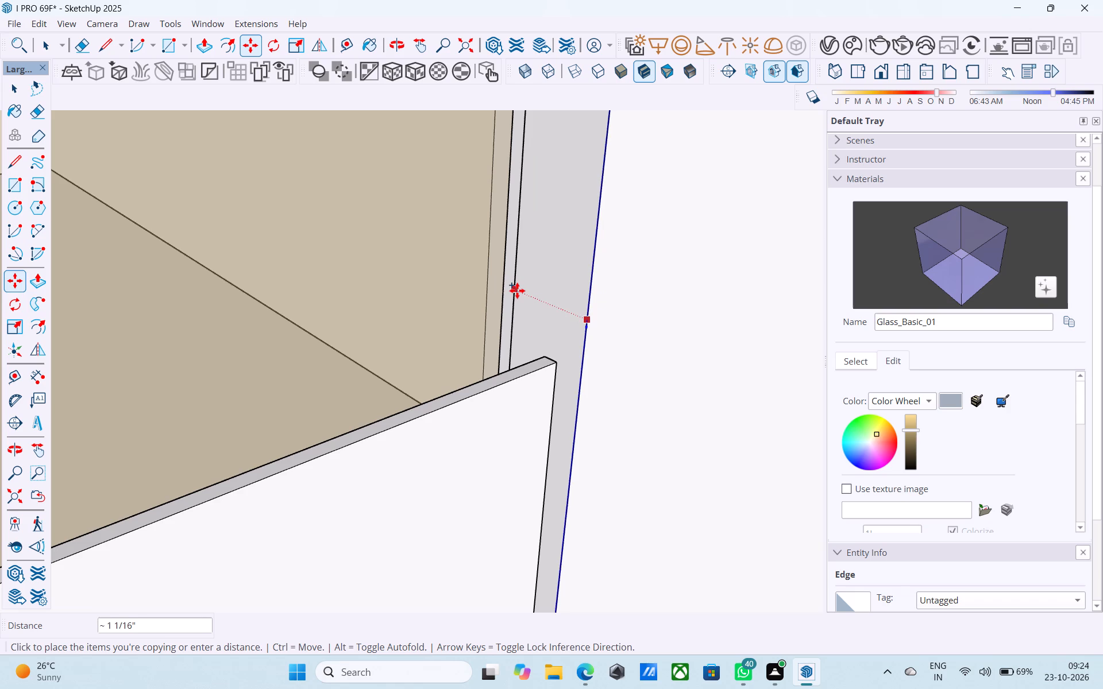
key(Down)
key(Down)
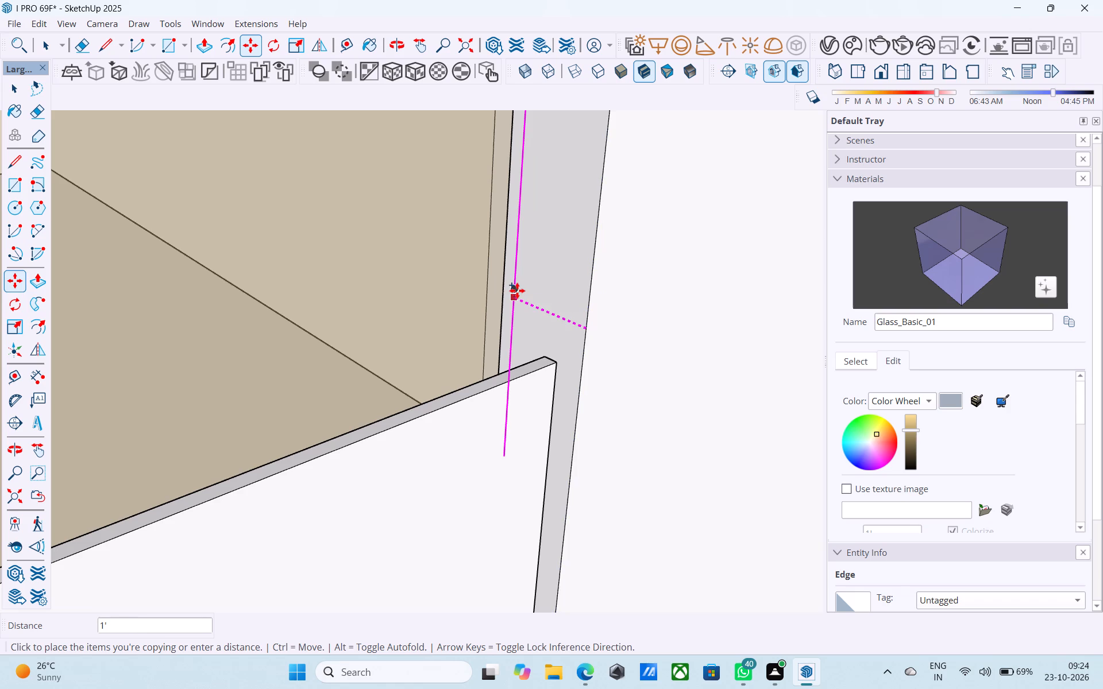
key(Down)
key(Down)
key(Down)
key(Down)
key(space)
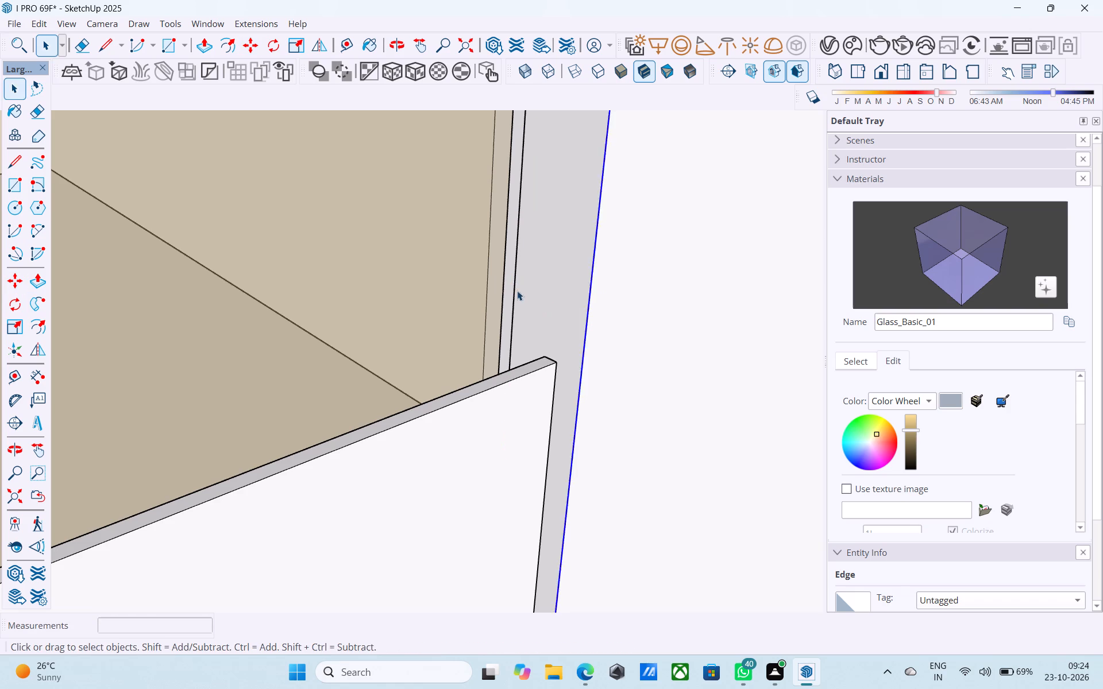
Examine the projecting bands, corner post and side block from above, leaving nothing selected.
scroll(517, 297, down, 11)
middle_drag(475, 348, 418, 328)
scroll(408, 325, down, 6)
middle_drag(447, 351, 526, 339)
scroll(531, 337, down, 5)
scroll(531, 337, up, 1)
scroll(531, 337, down, 1)
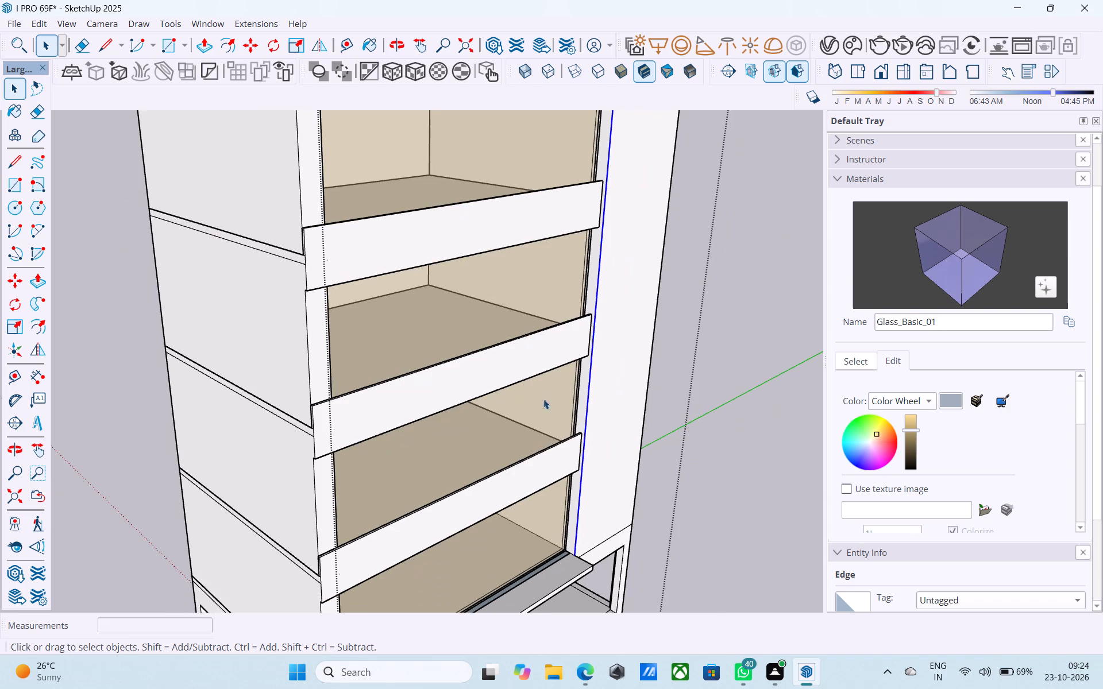
drag(731, 374, 743, 373)
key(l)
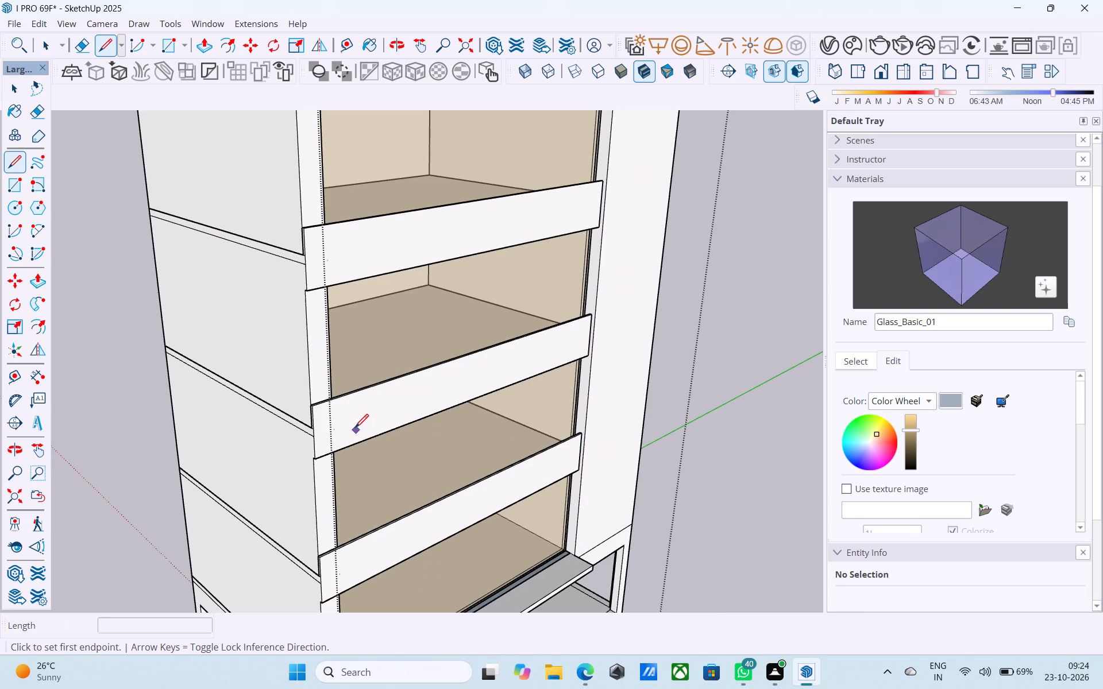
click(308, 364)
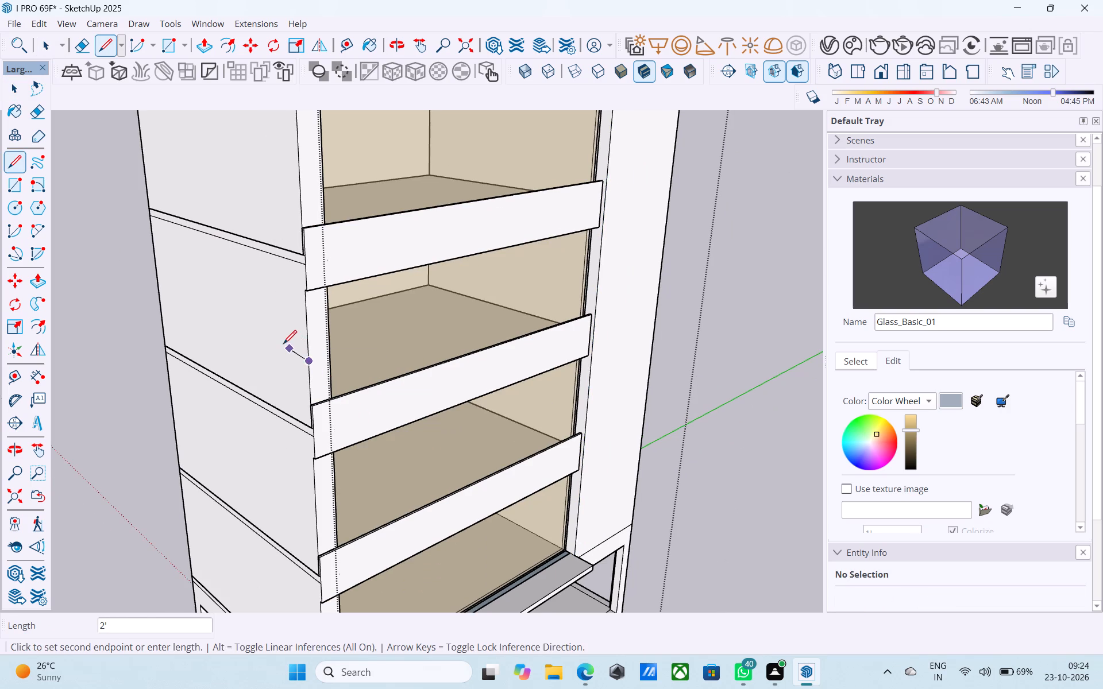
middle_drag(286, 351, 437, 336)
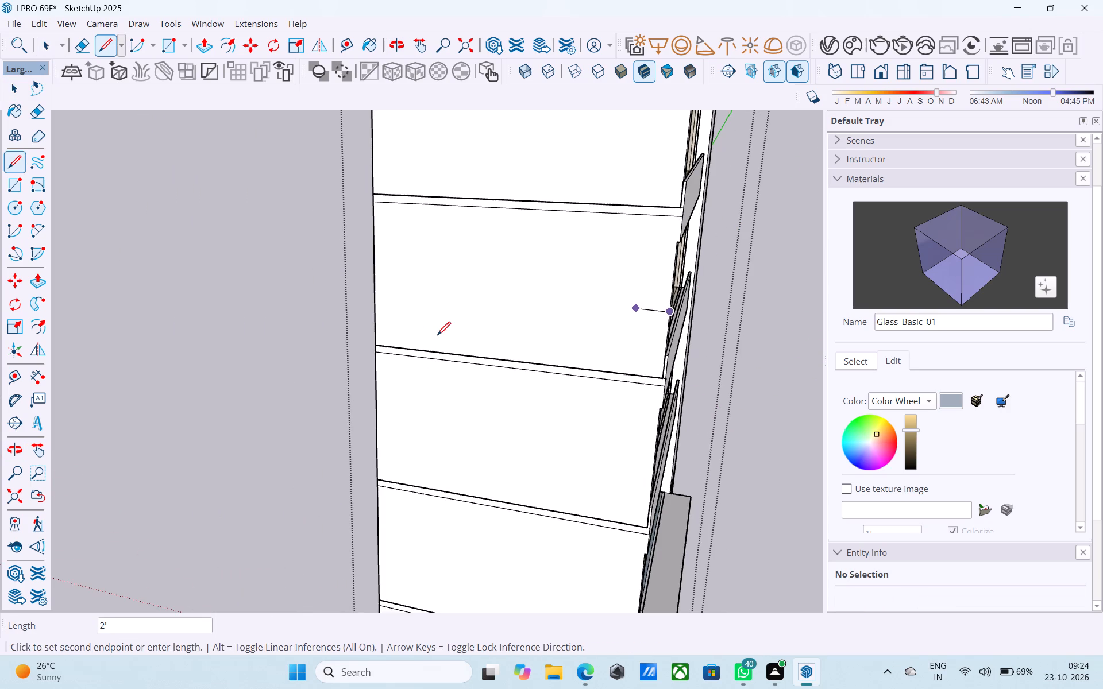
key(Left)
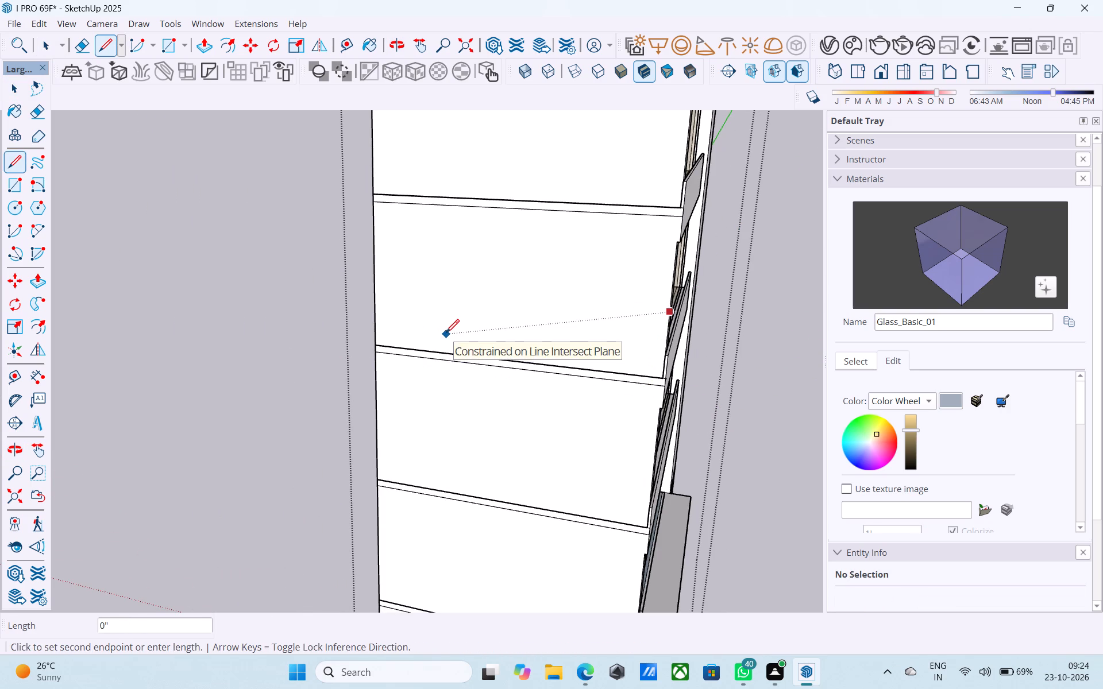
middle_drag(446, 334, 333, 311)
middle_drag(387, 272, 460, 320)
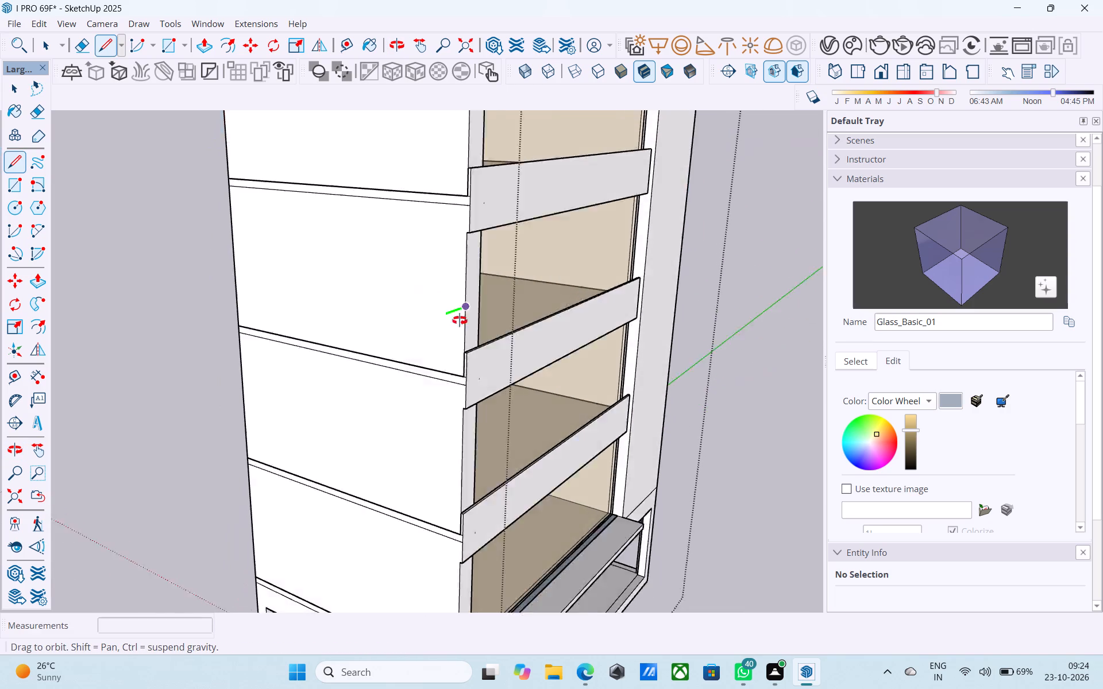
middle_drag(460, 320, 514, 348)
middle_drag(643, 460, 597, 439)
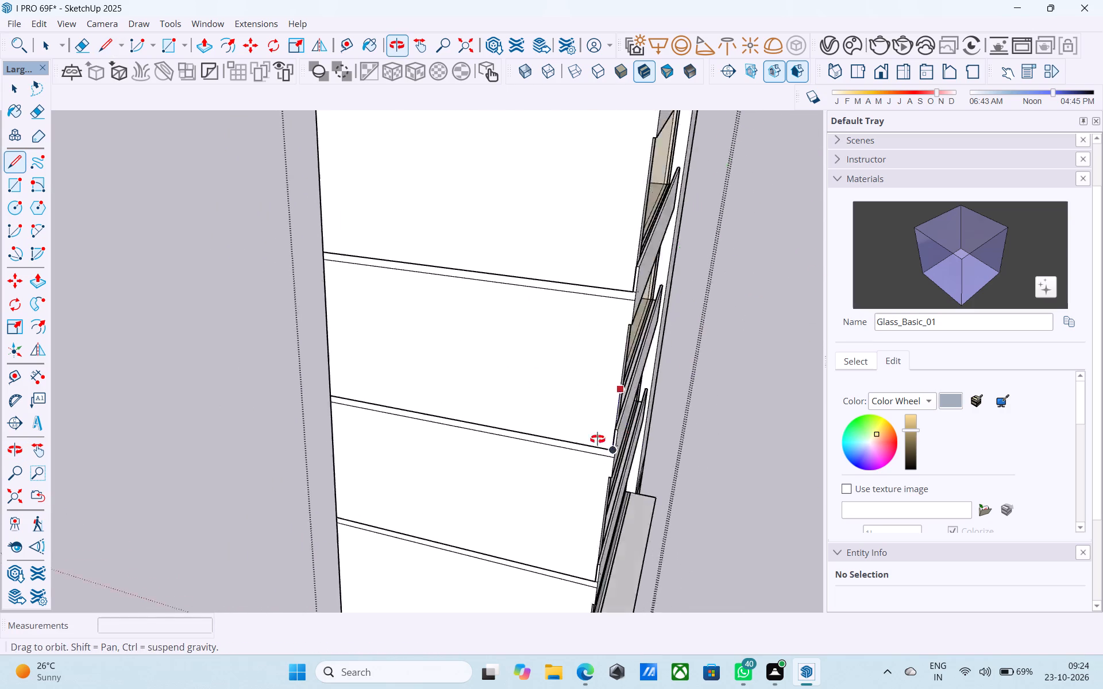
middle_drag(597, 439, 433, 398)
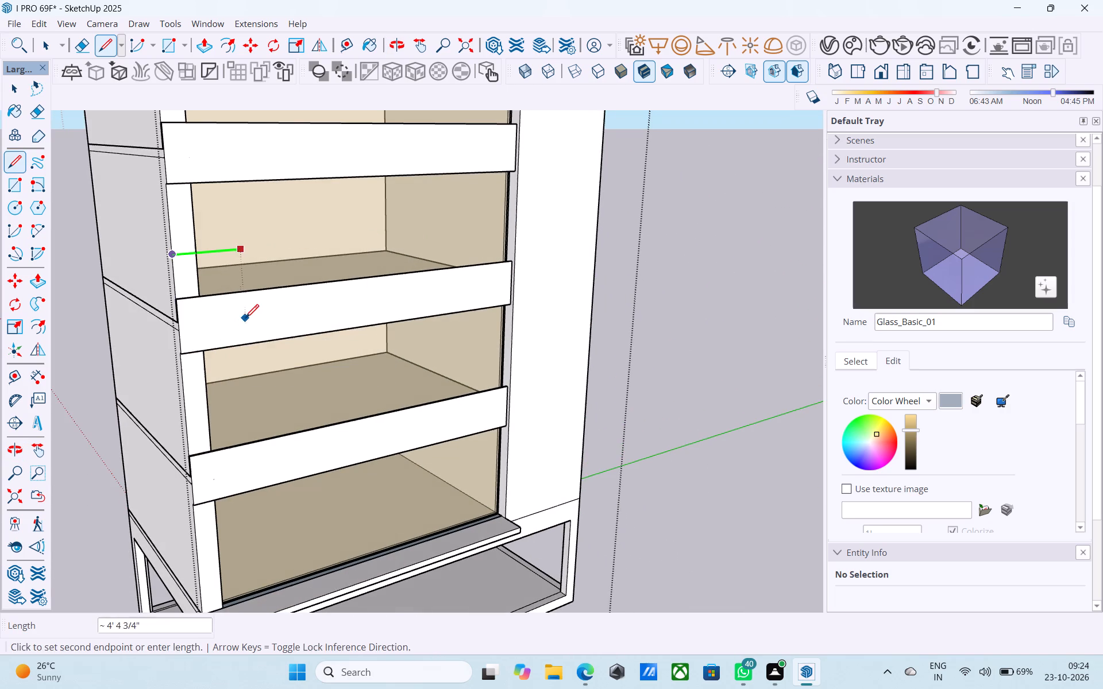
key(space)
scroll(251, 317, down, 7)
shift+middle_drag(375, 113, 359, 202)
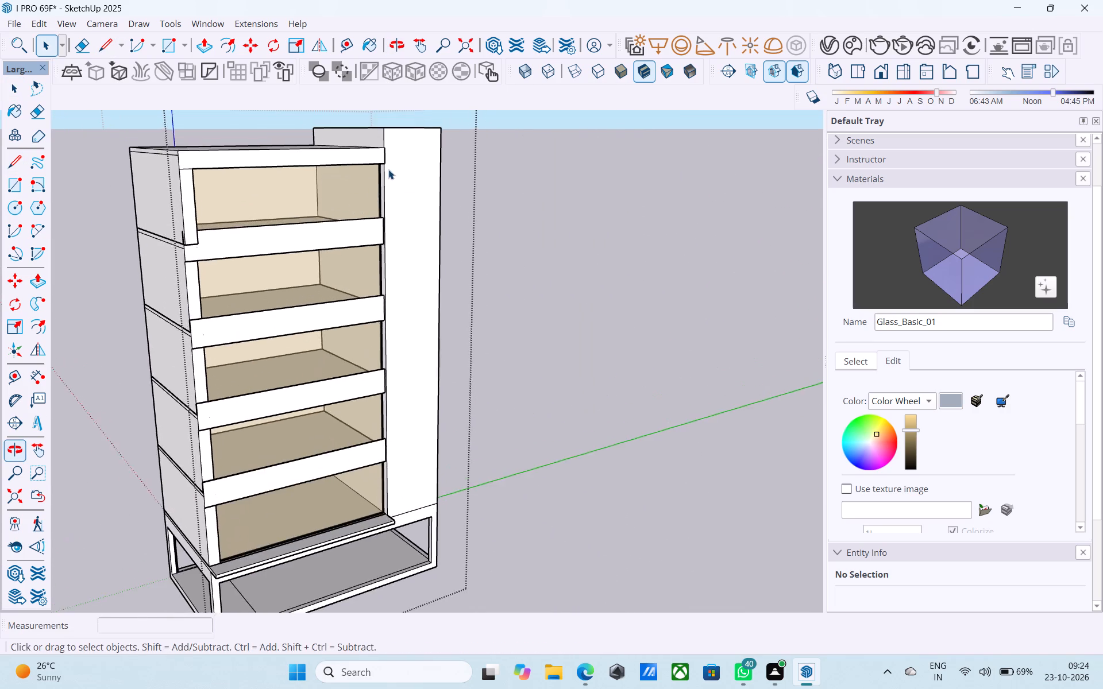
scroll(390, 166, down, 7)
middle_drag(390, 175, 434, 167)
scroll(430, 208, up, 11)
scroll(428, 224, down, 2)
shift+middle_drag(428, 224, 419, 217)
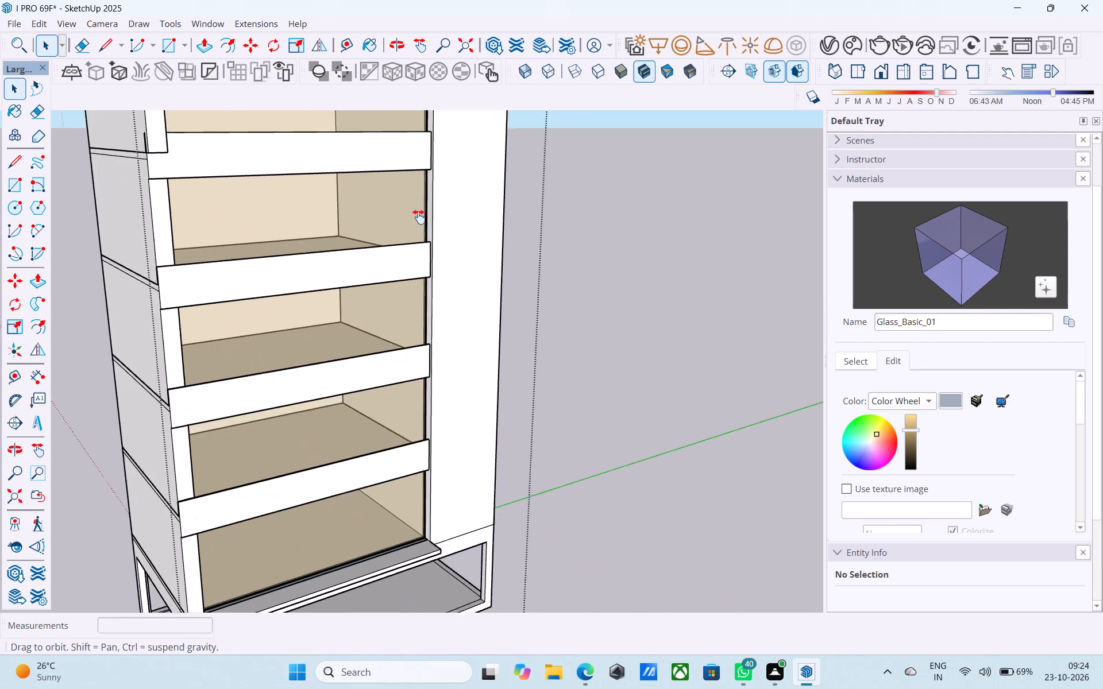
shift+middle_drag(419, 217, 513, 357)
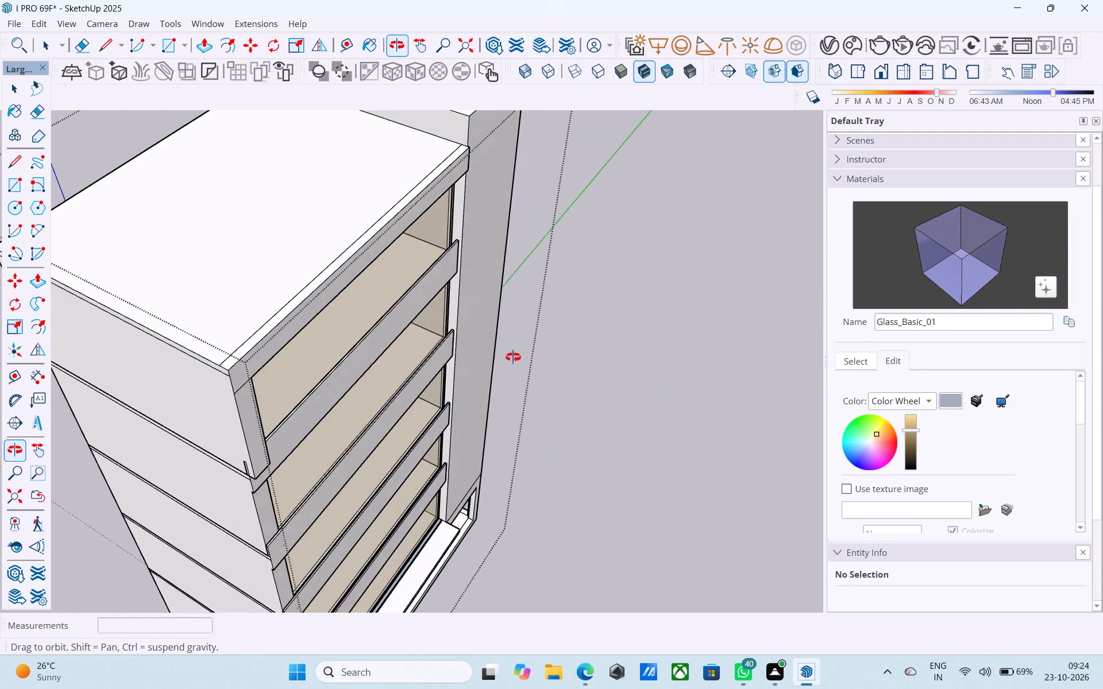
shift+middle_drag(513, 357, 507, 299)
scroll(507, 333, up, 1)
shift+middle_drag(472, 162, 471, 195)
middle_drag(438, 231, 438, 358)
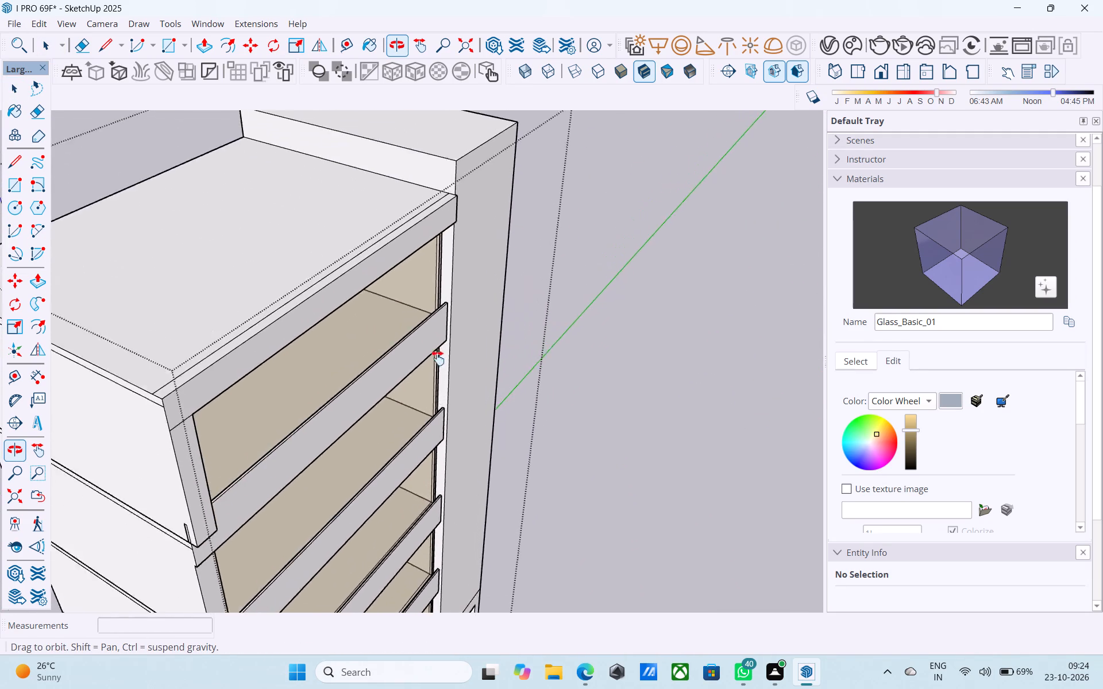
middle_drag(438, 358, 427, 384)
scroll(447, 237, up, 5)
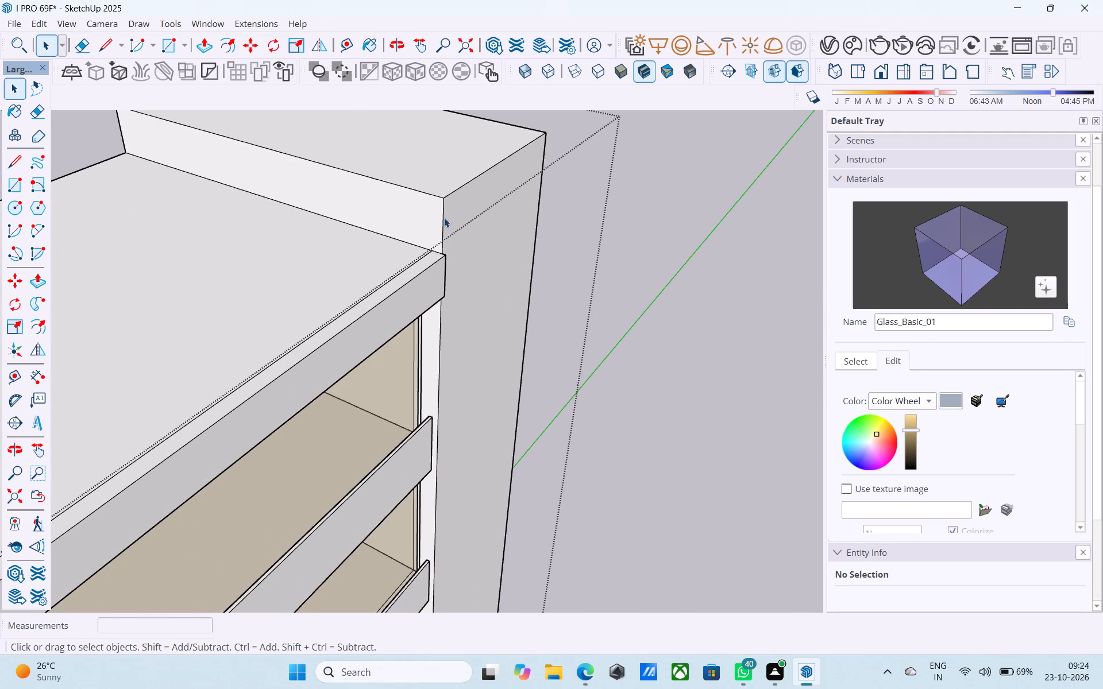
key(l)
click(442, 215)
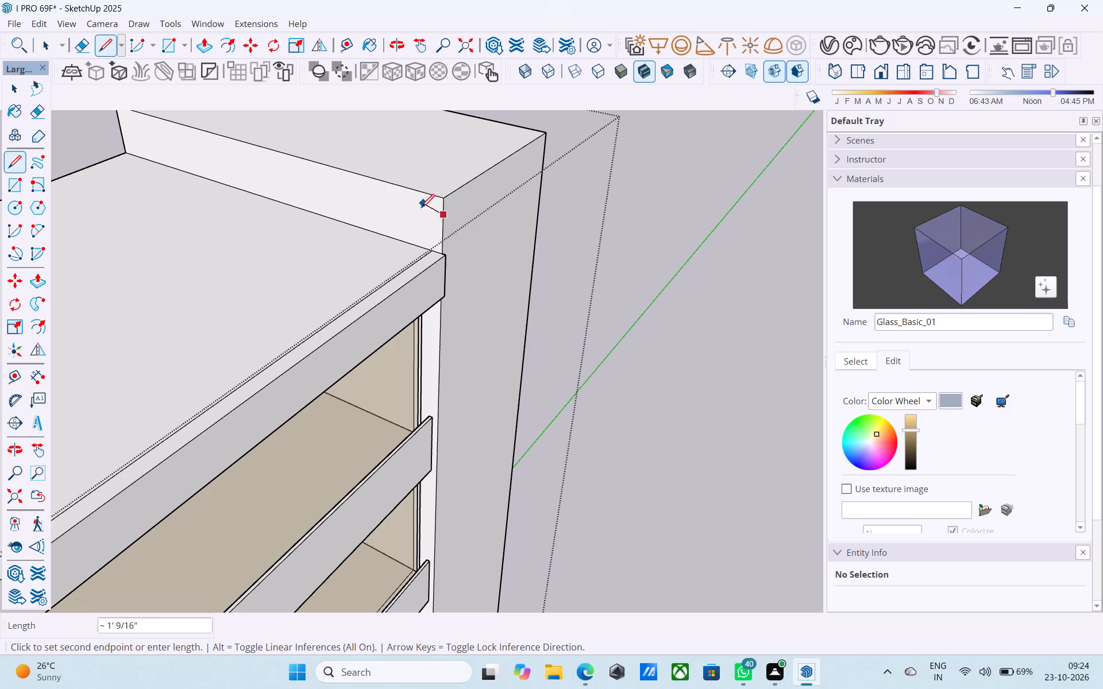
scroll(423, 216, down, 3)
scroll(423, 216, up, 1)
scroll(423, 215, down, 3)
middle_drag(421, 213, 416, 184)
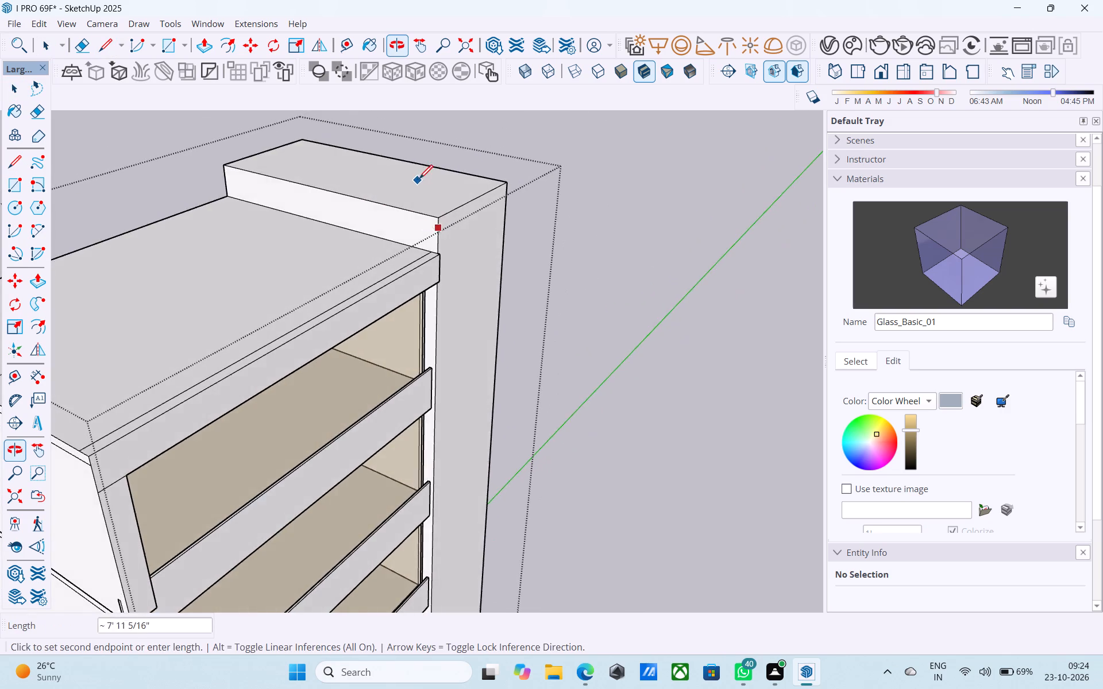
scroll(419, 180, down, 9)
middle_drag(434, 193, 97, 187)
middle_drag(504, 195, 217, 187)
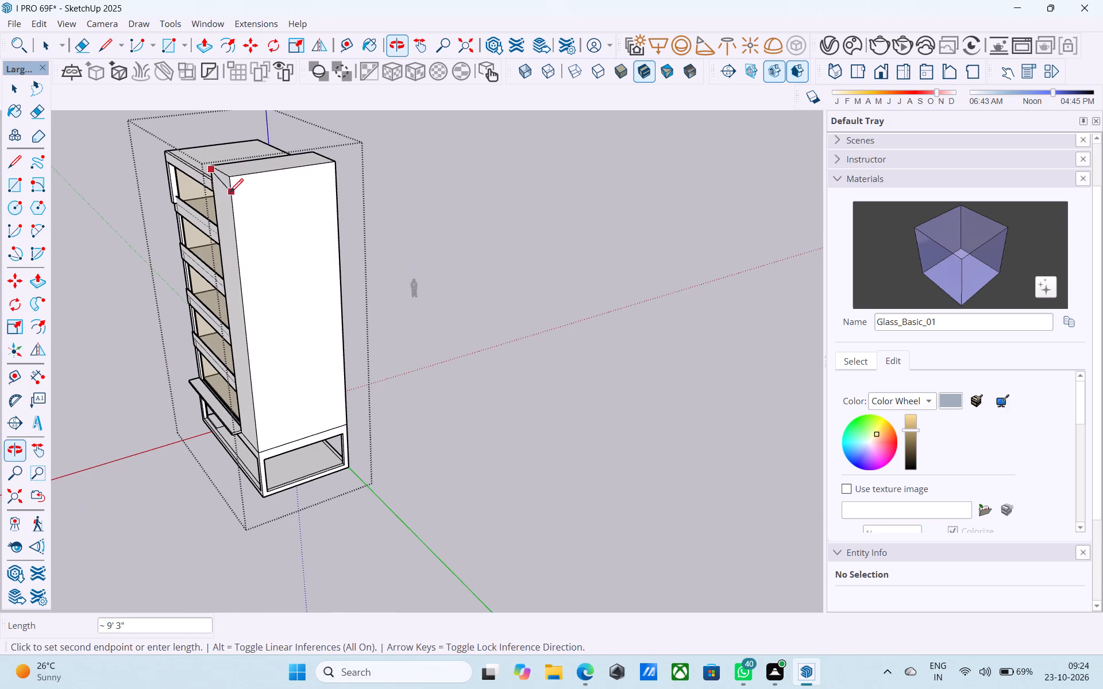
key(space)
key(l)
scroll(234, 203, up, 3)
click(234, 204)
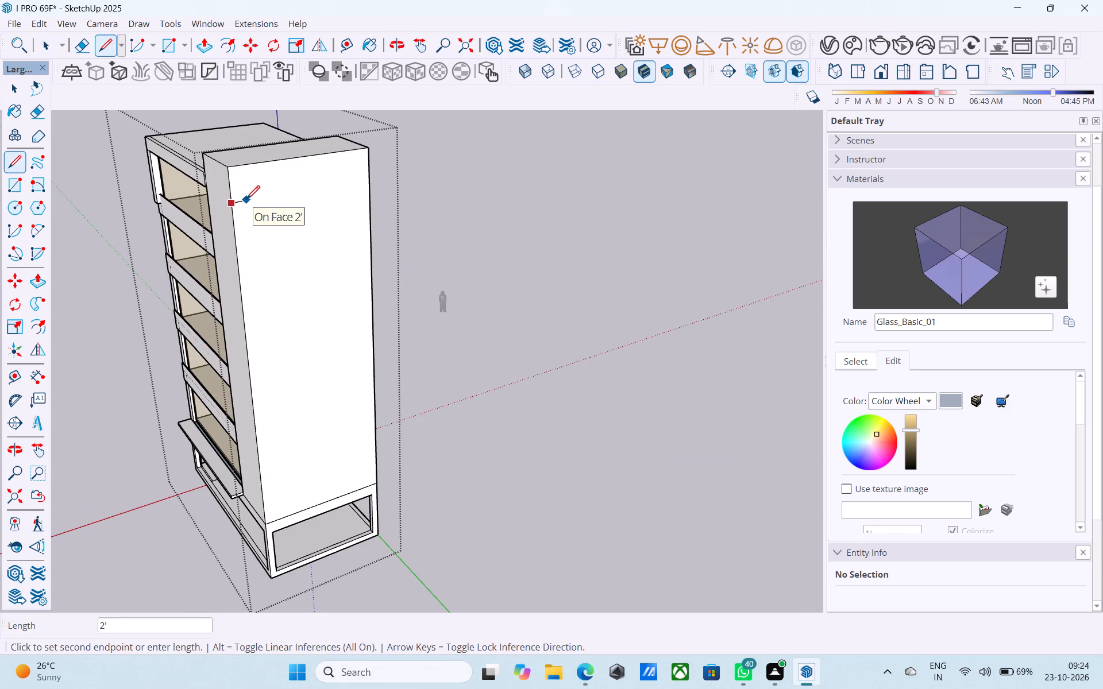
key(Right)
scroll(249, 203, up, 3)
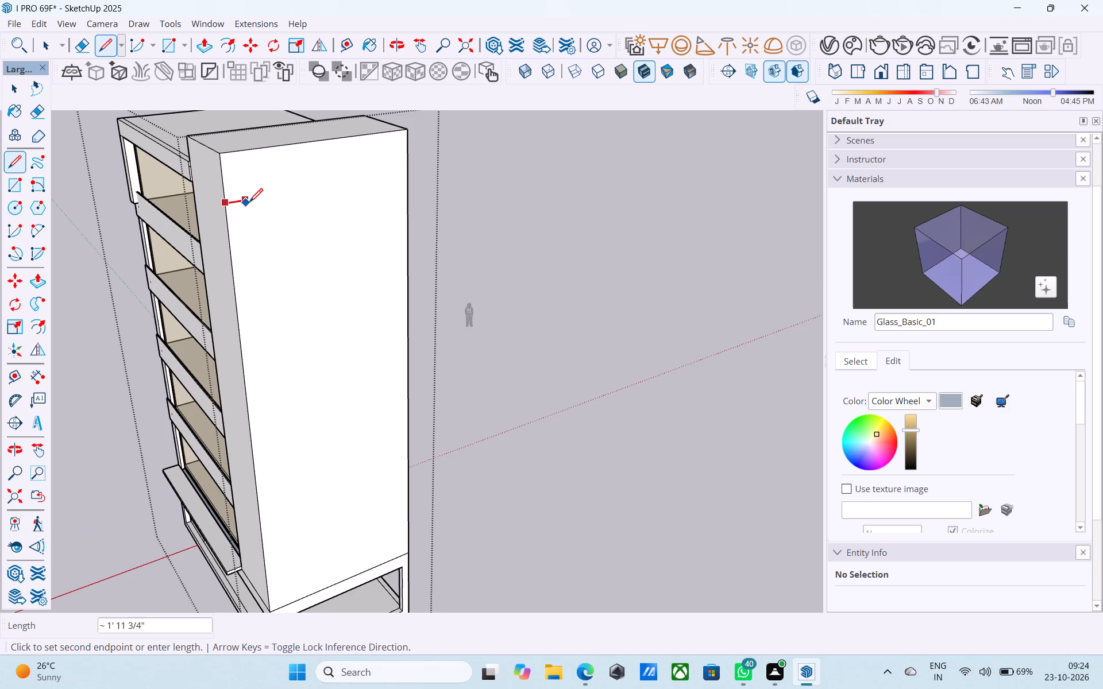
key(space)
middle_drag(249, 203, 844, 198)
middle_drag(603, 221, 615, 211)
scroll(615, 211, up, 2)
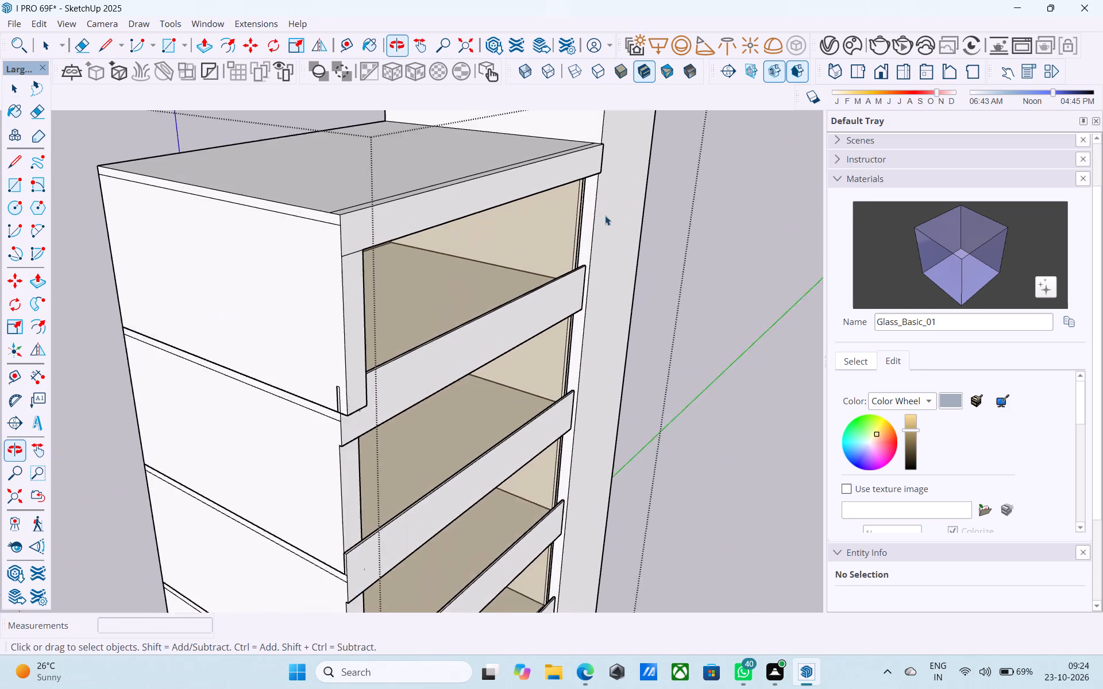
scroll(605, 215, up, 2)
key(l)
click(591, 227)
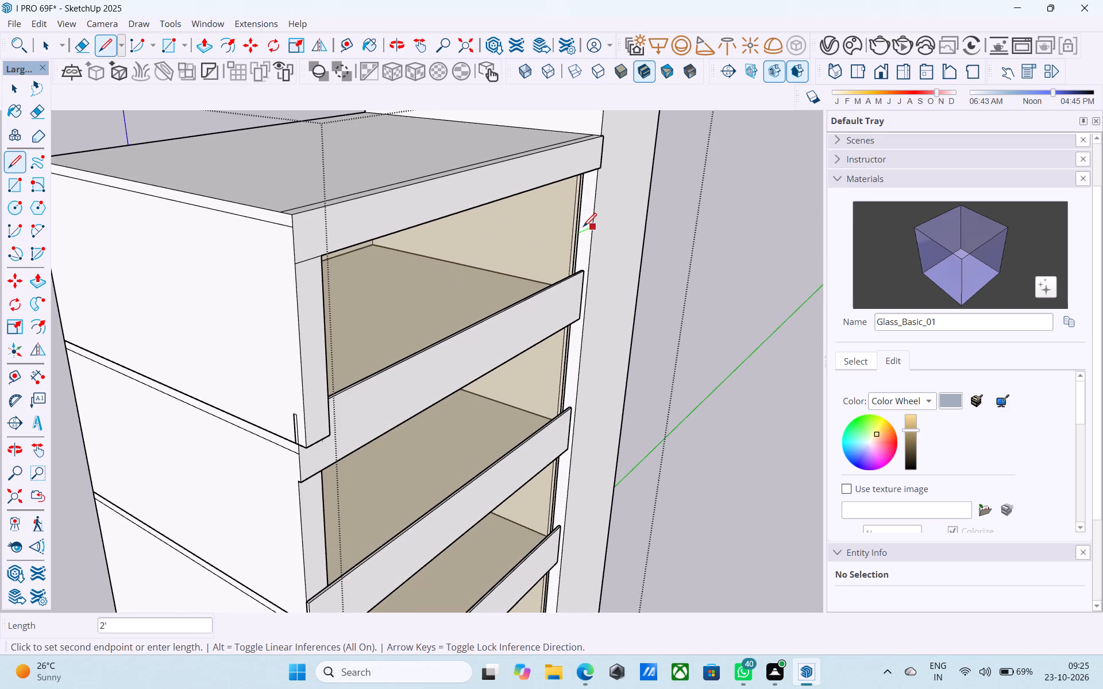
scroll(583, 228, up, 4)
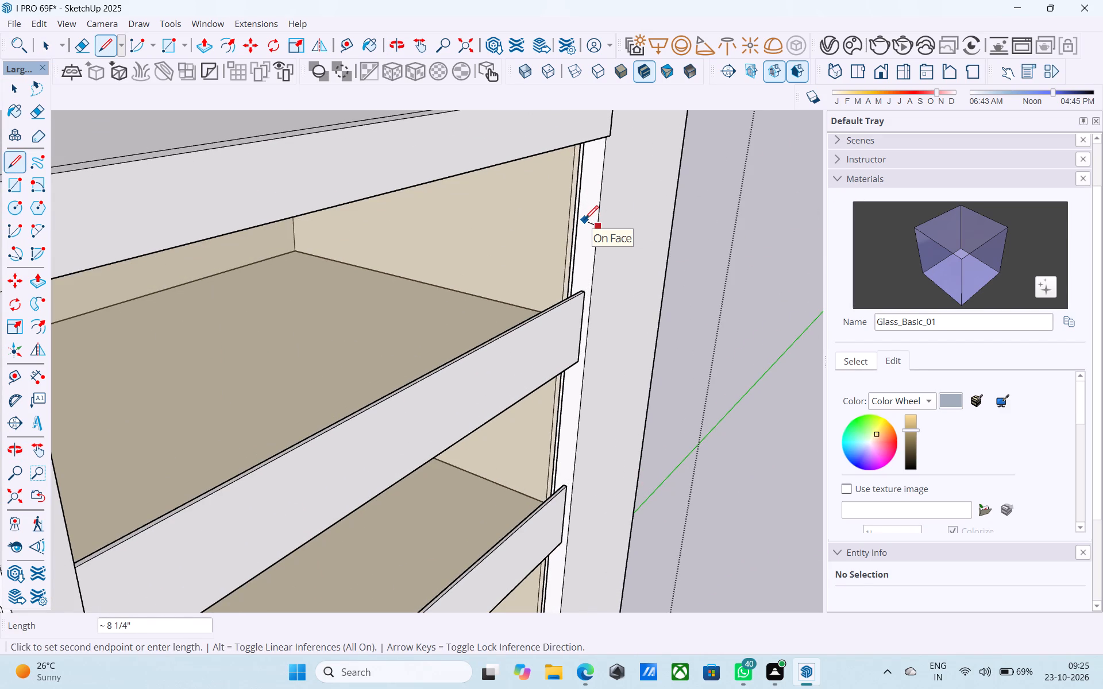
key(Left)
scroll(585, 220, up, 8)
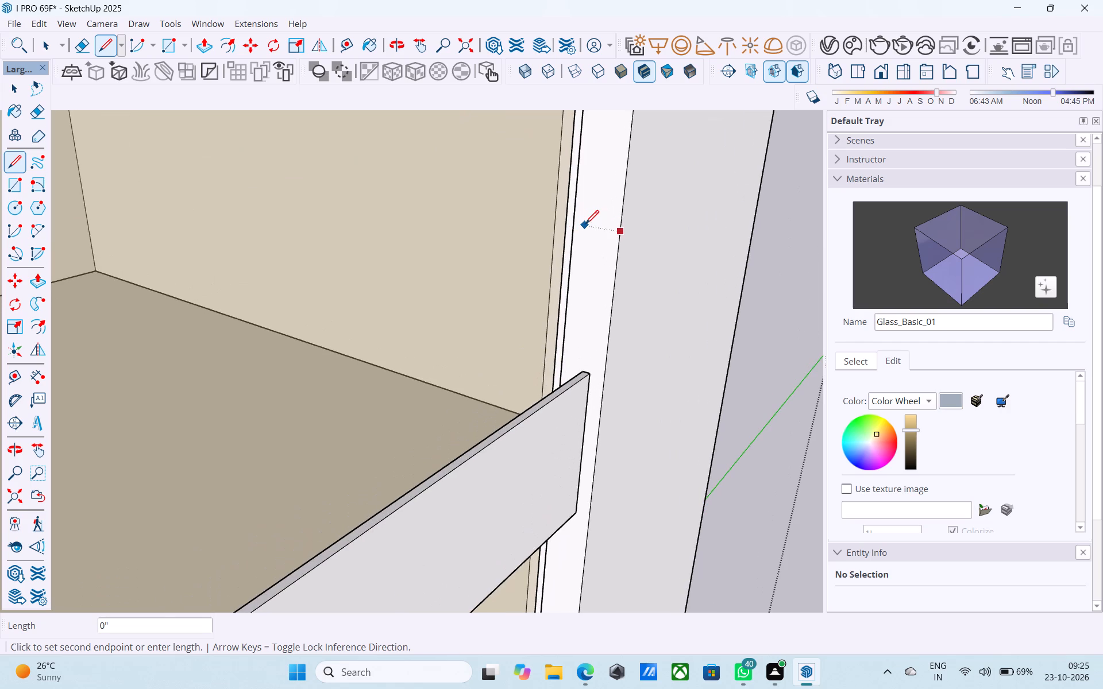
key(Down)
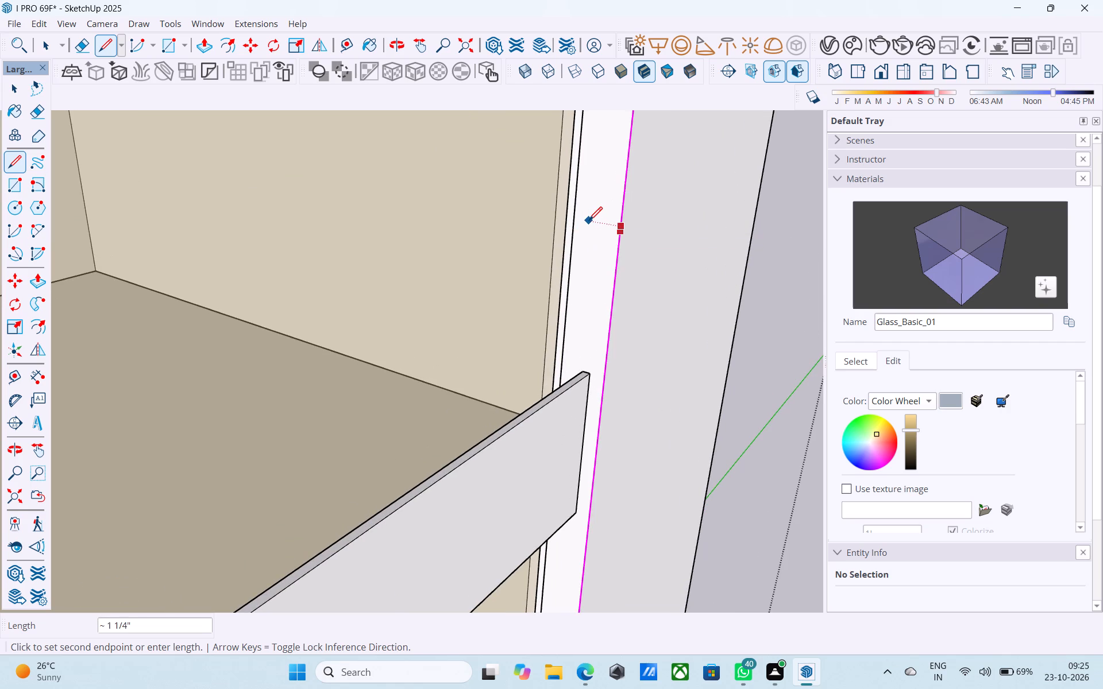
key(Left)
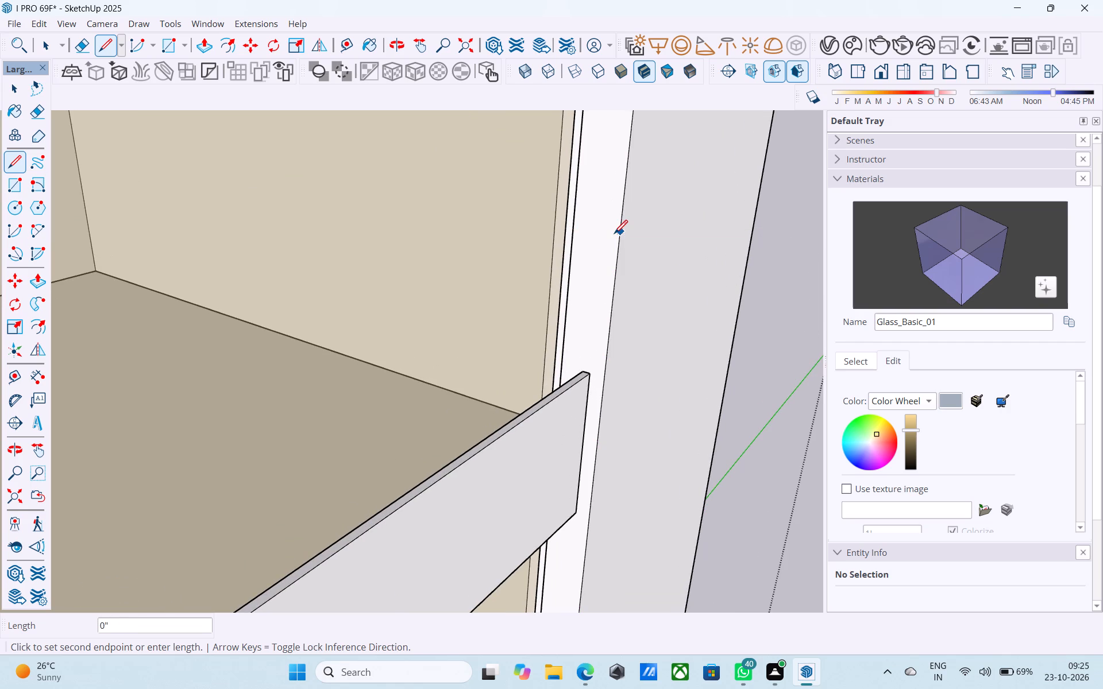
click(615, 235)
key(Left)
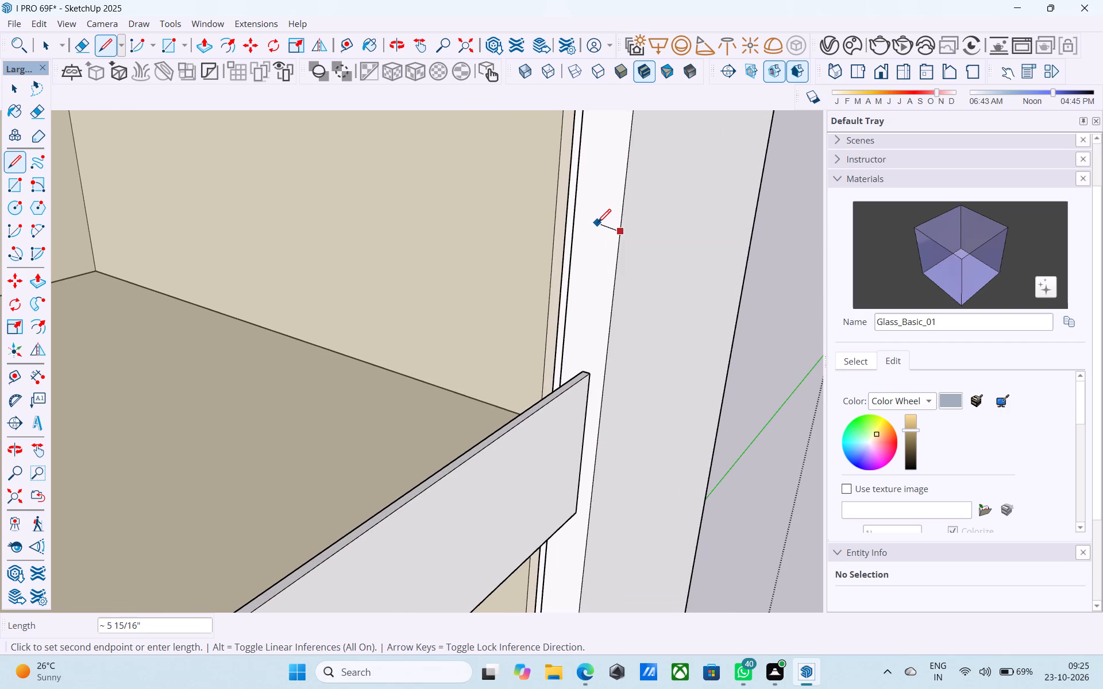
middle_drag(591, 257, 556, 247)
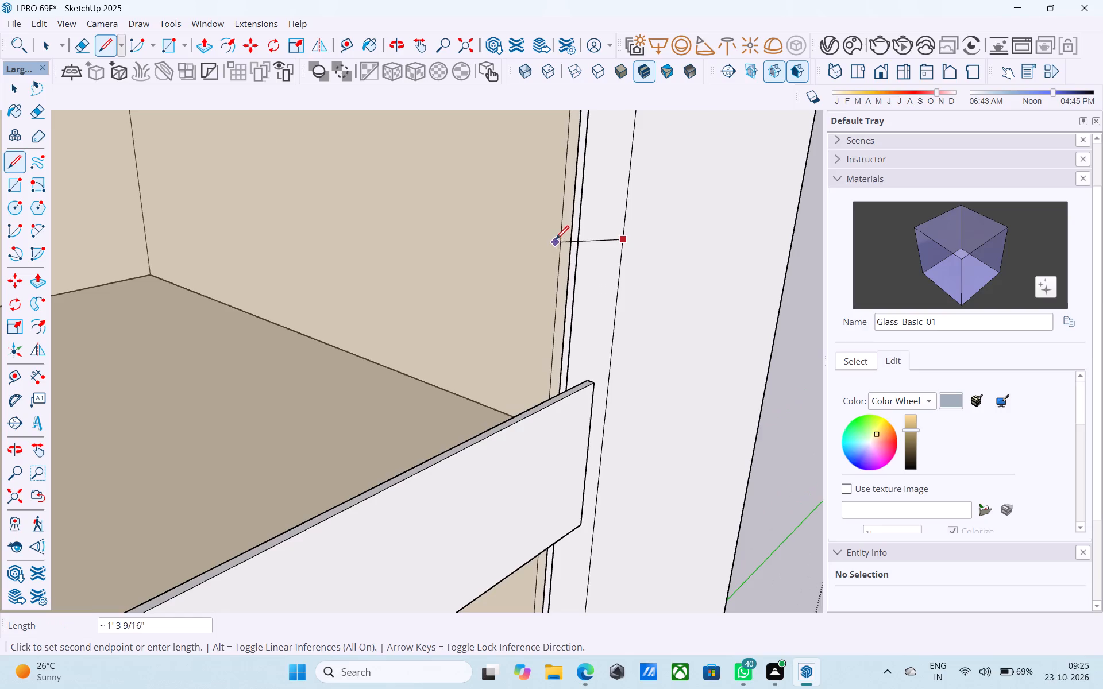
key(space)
Examine the whole building's front, its bands and the side block from above, from below and at eye level.
scroll(556, 240, down, 15)
scroll(562, 268, down, 8)
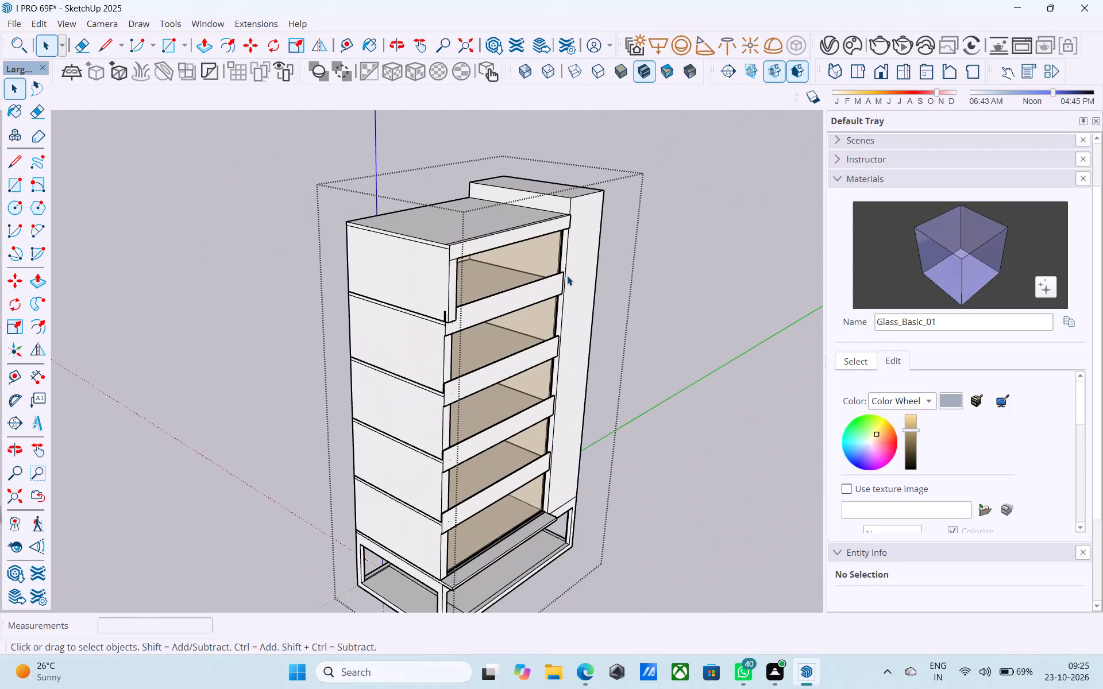
middle_drag(566, 274, 383, 234)
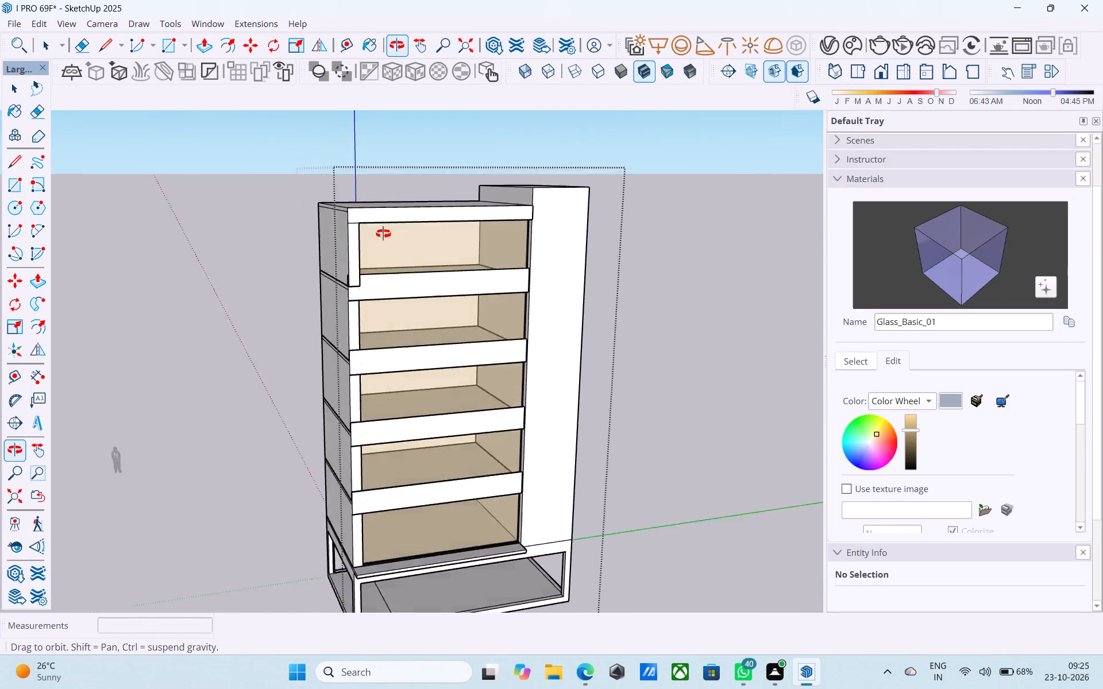
middle_drag(383, 234, 335, 103)
scroll(405, 222, up, 7)
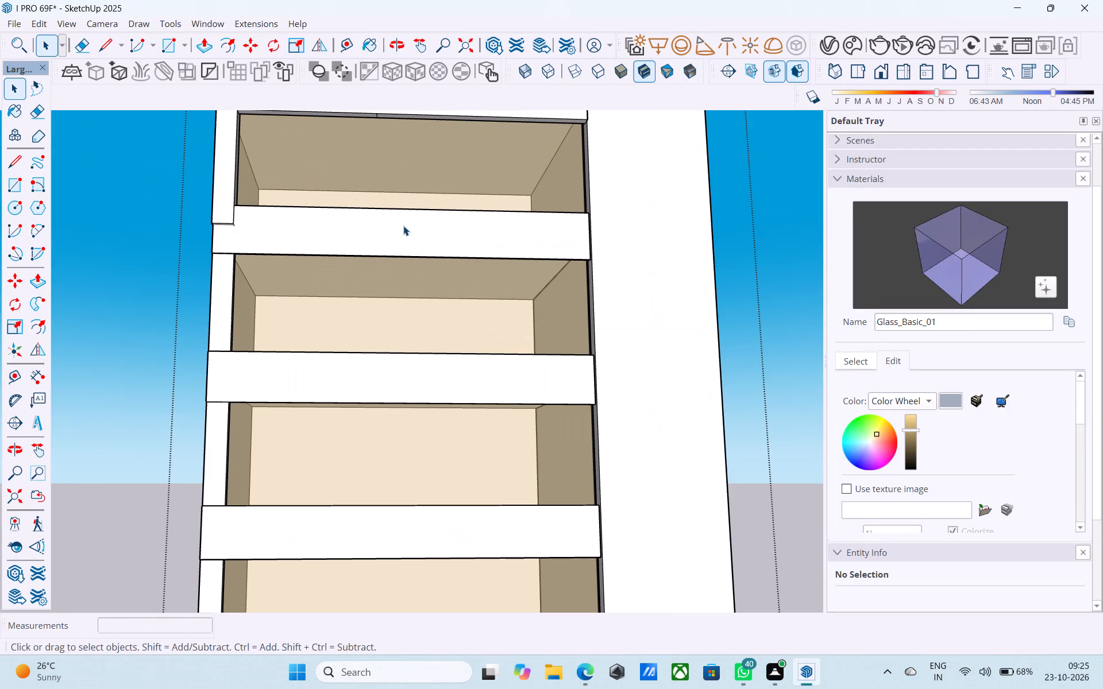
scroll(403, 226, down, 7)
middle_drag(406, 229, 491, 305)
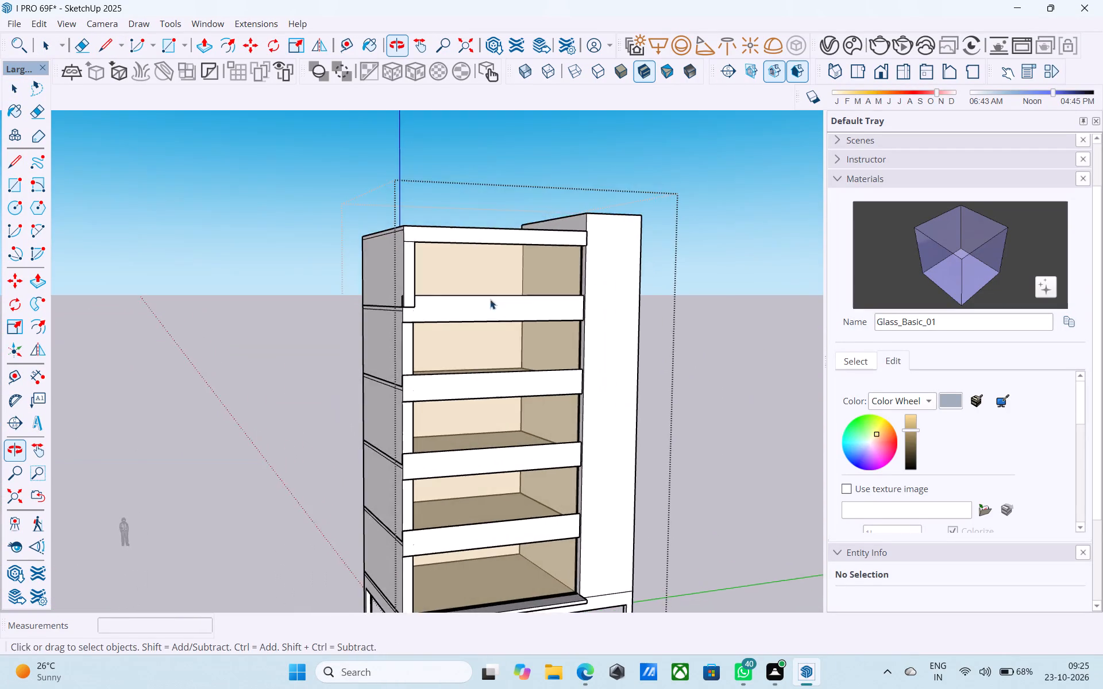
scroll(464, 270, down, 5)
middle_click(603, 421)
middle_drag(557, 402, 546, 399)
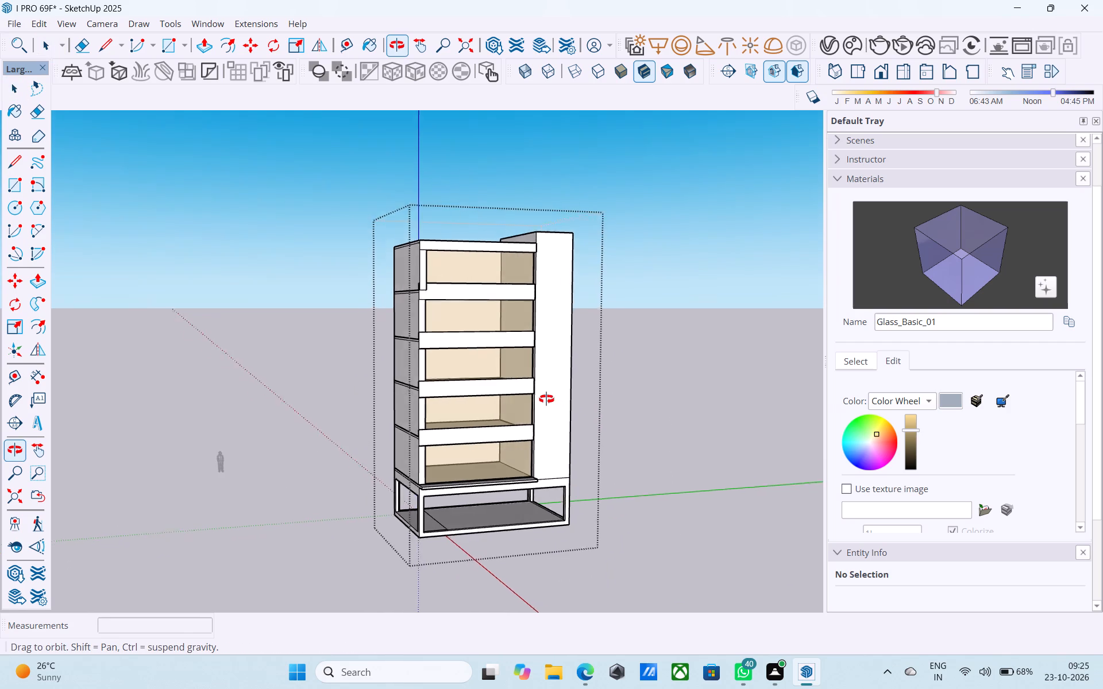
middle_drag(546, 399, 623, 487)
Copy the side block's front vertical edge beside the storeys 1.5' along the green axis, onto the block's front face.
scroll(593, 478, up, 6)
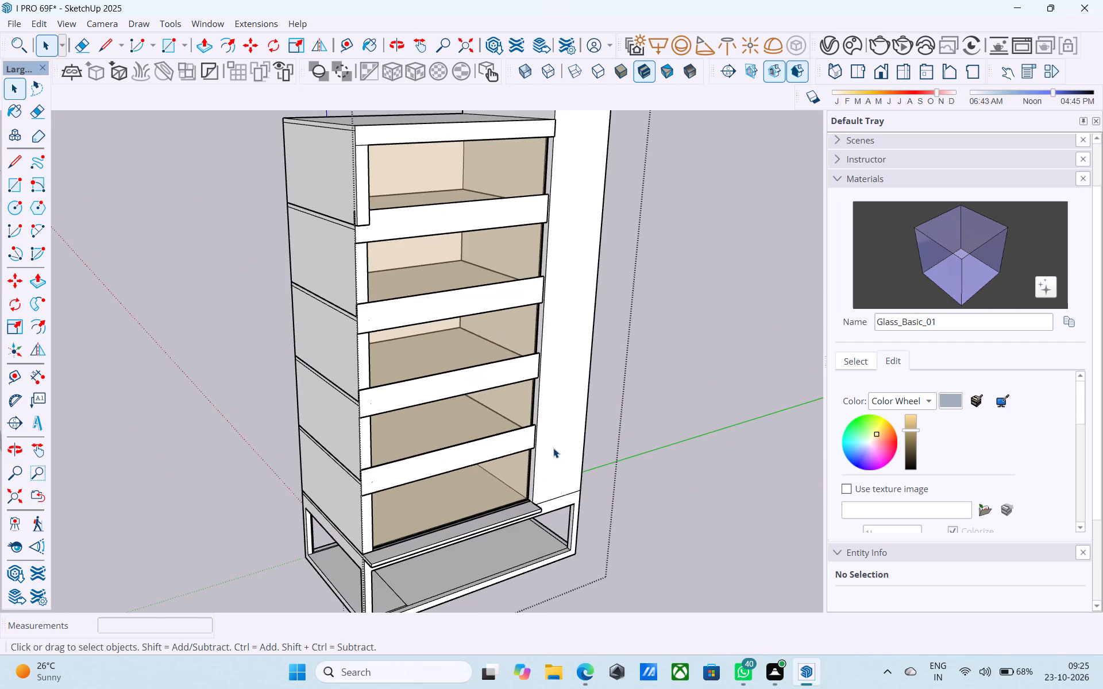
middle_drag(541, 433, 534, 428)
scroll(534, 428, up, 1)
click(532, 415)
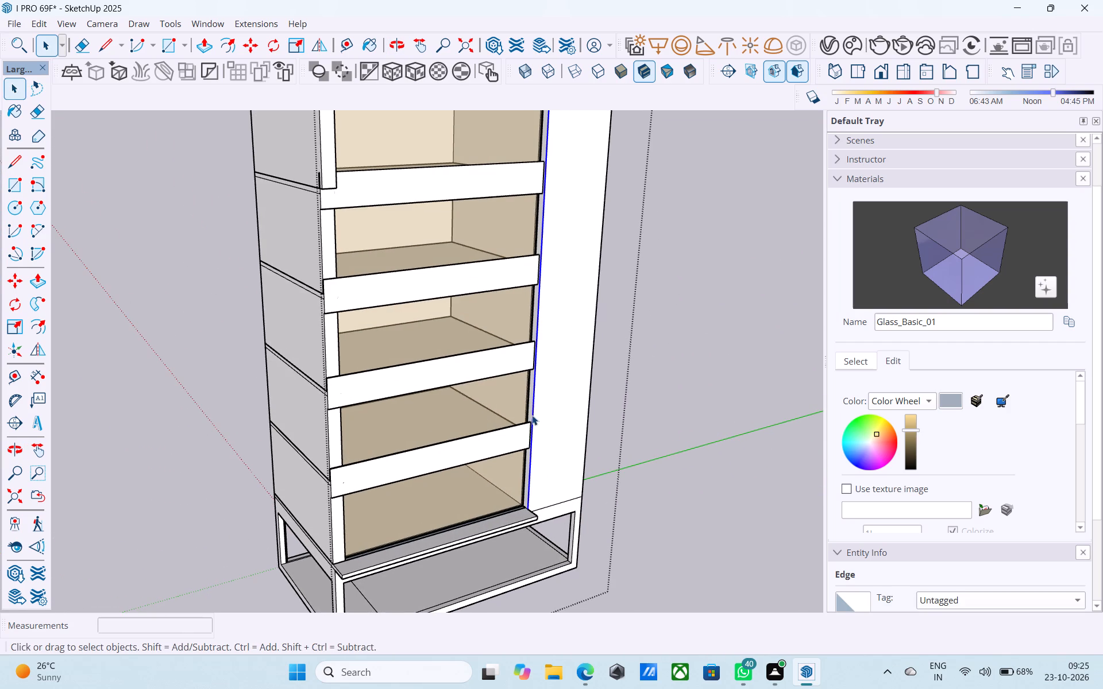
key(m)
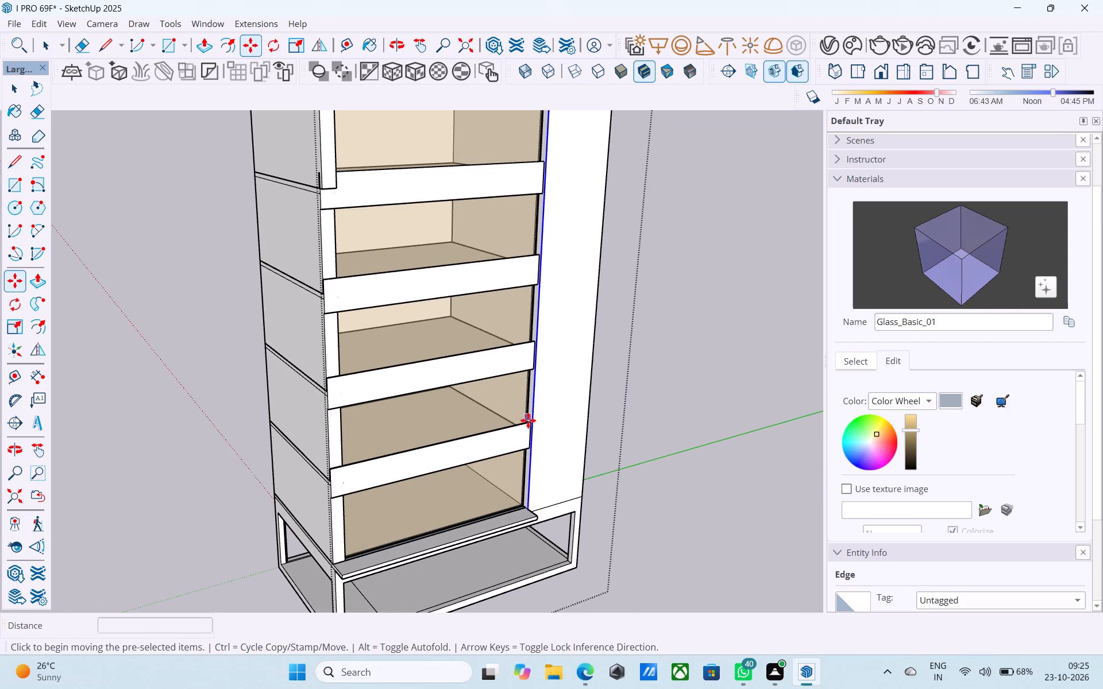
middle_drag(551, 470, 296, 353)
scroll(385, 515, up, 12)
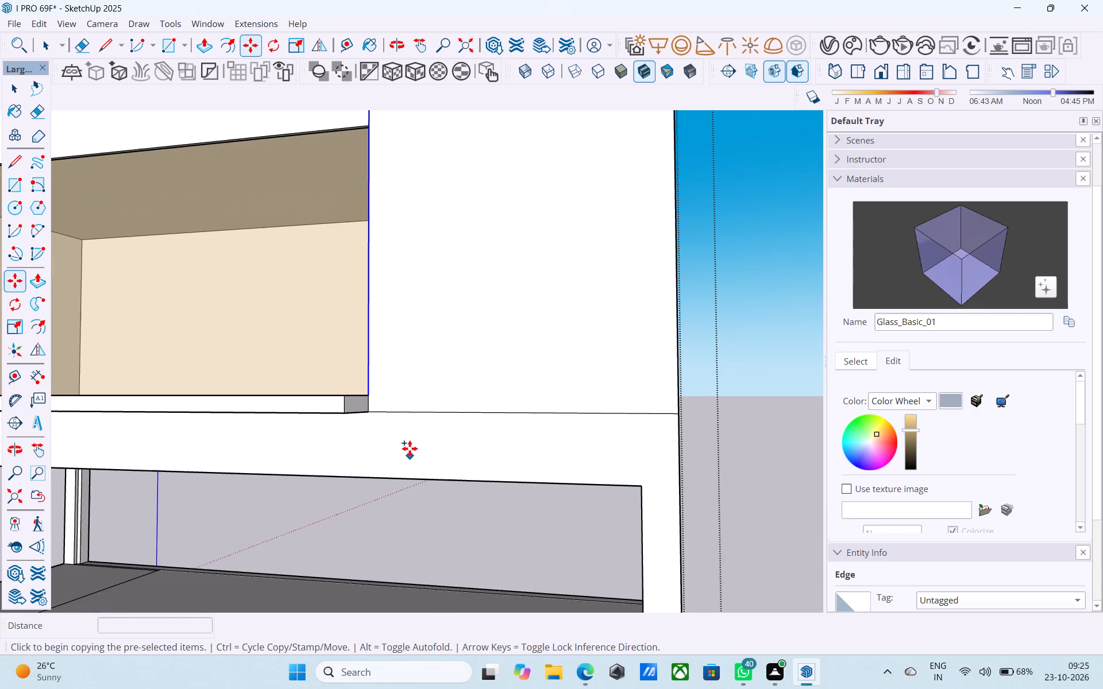
scroll(376, 400, up, 5)
click(365, 392)
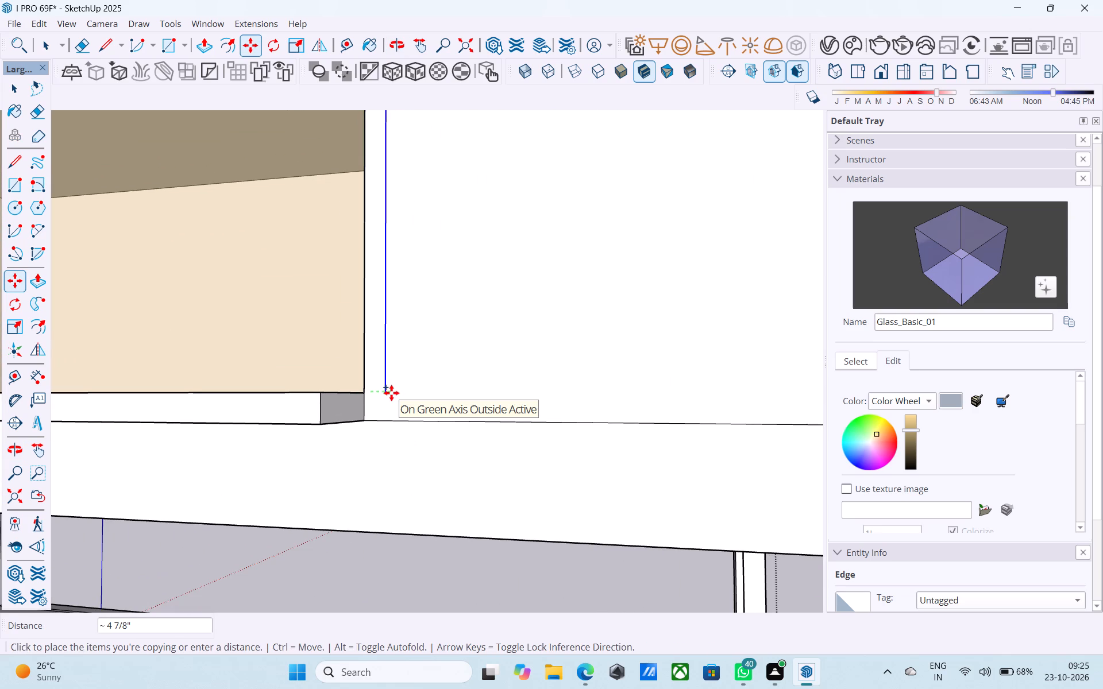
text(1.5')
key(Return)
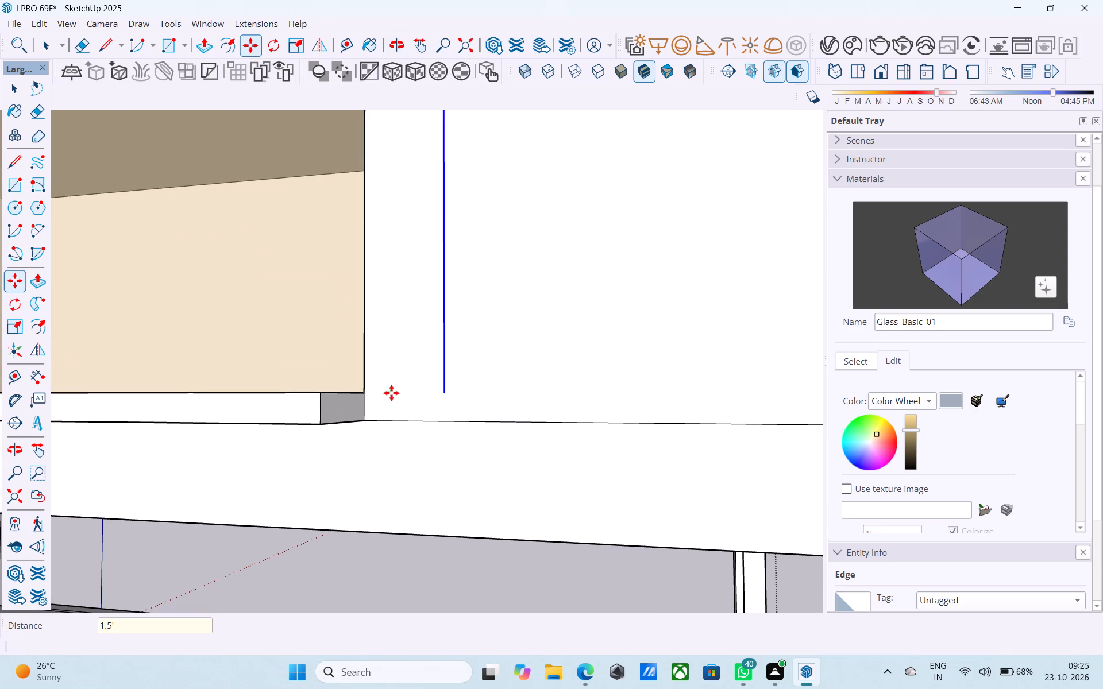
scroll(401, 383, down, 14)
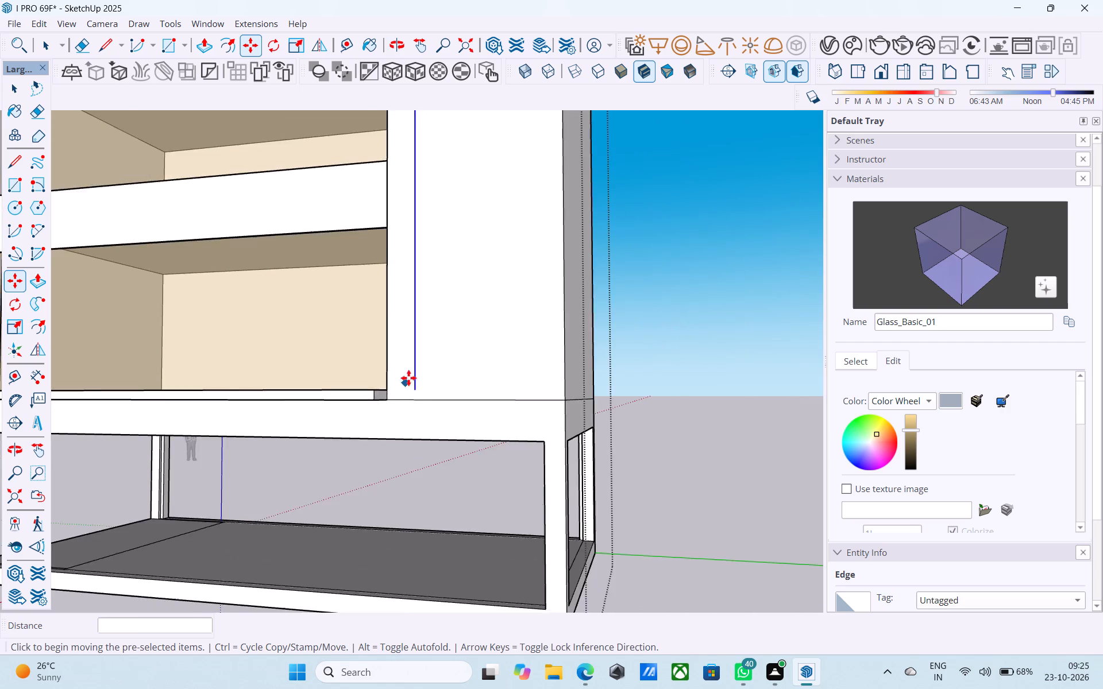
scroll(408, 378, down, 18)
middle_drag(422, 382, 531, 464)
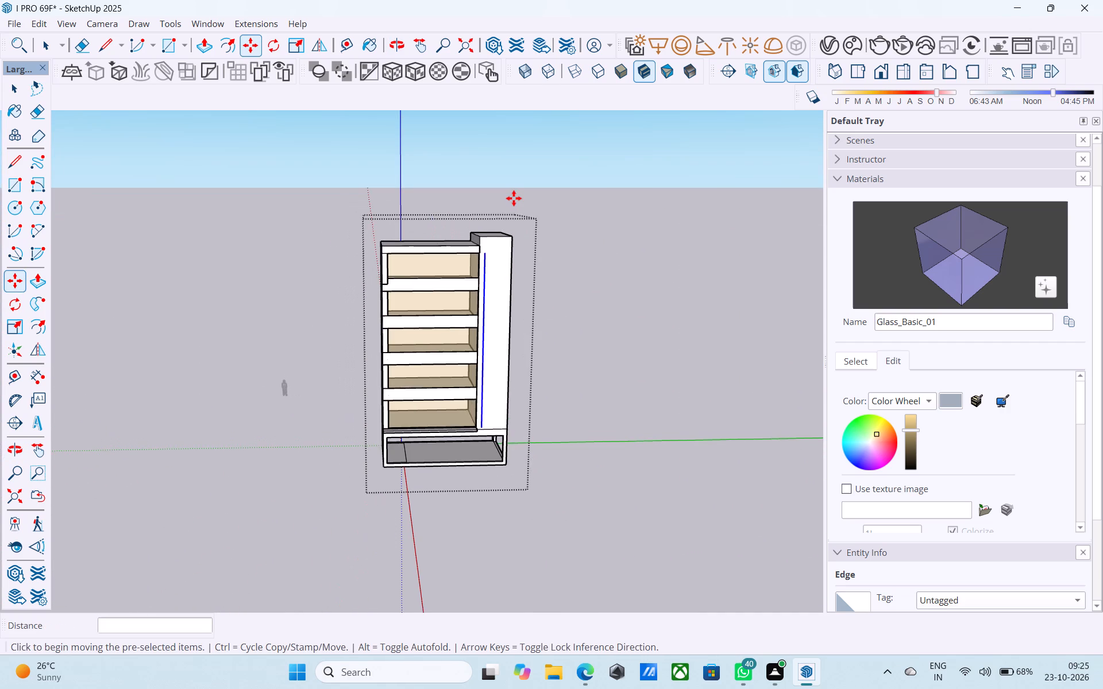
scroll(514, 198, up, 6)
middle_drag(476, 415, 542, 431)
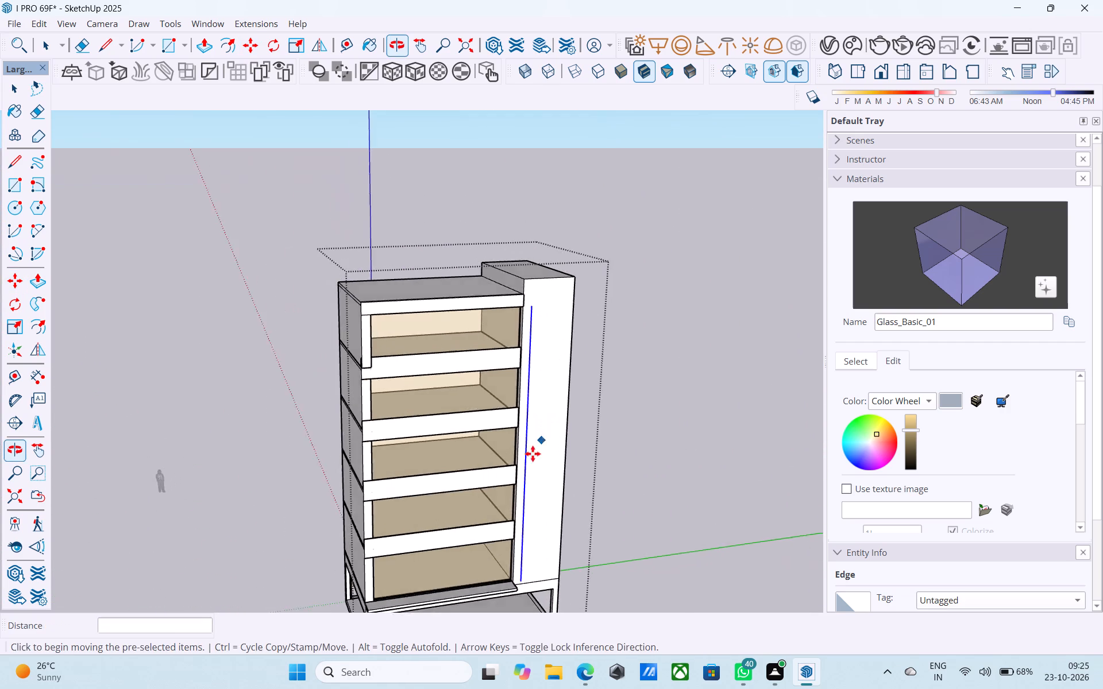
scroll(531, 455, up, 8)
key(space)
Draw a 1' 6" line from a mid-height band's upper end corner across the side block's front to the copied edge.
scroll(506, 487, up, 4)
key(l)
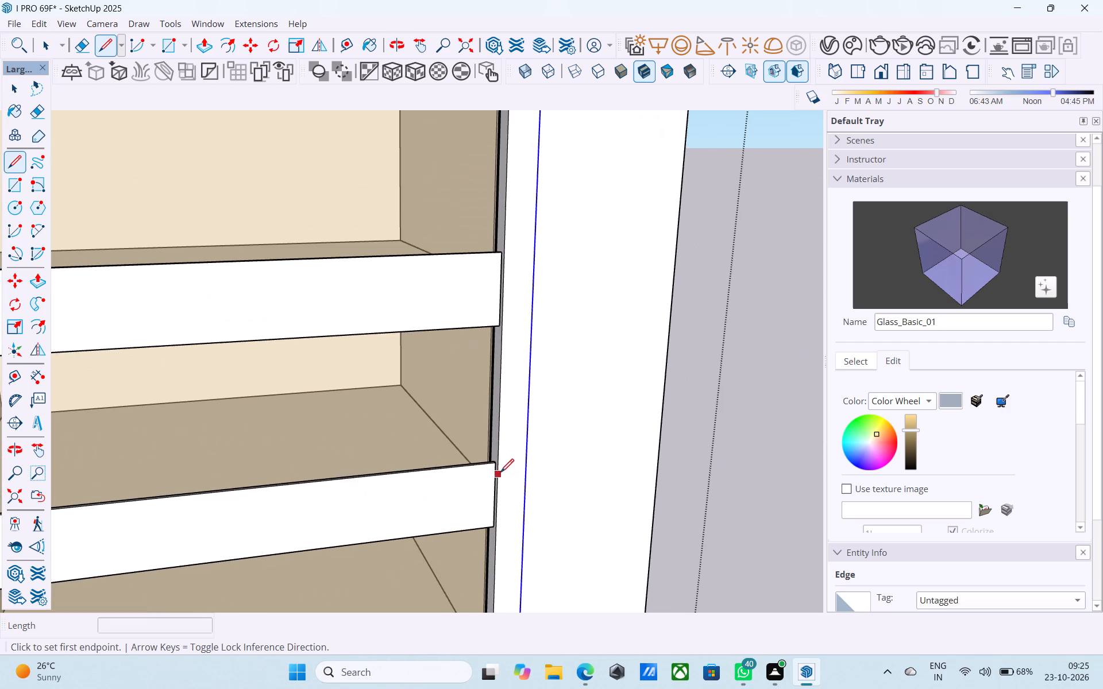
scroll(499, 459, down, 12)
scroll(501, 461, up, 11)
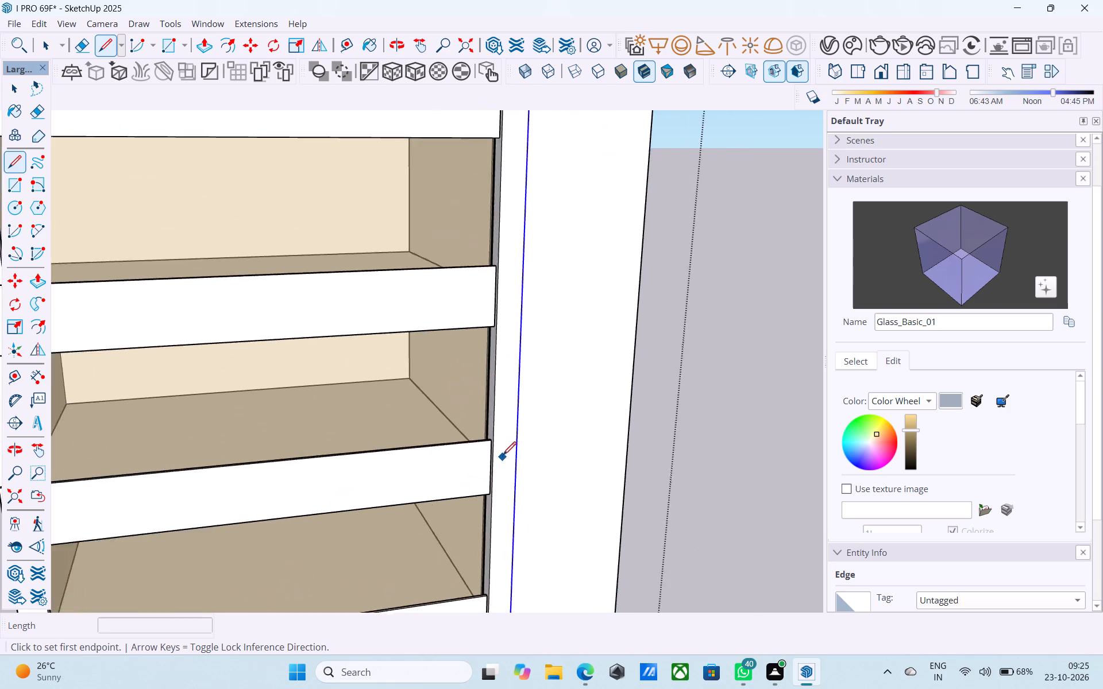
scroll(503, 456, up, 4)
middle_drag(503, 456, 547, 446)
scroll(540, 441, up, 7)
click(461, 420)
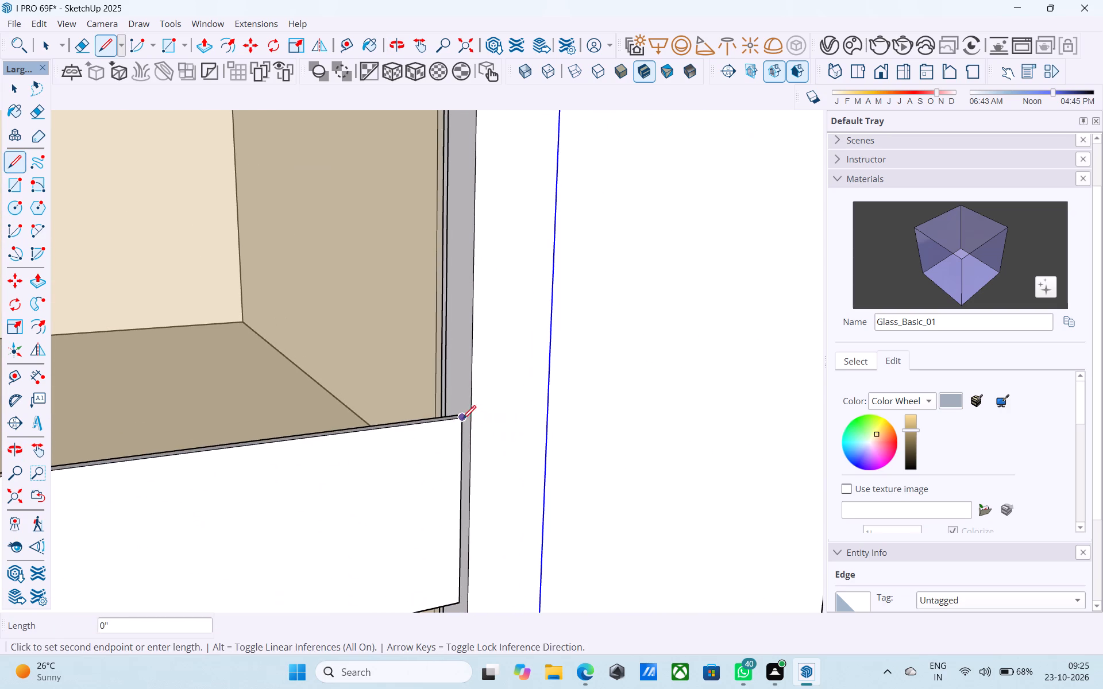
click(469, 425)
click(472, 425)
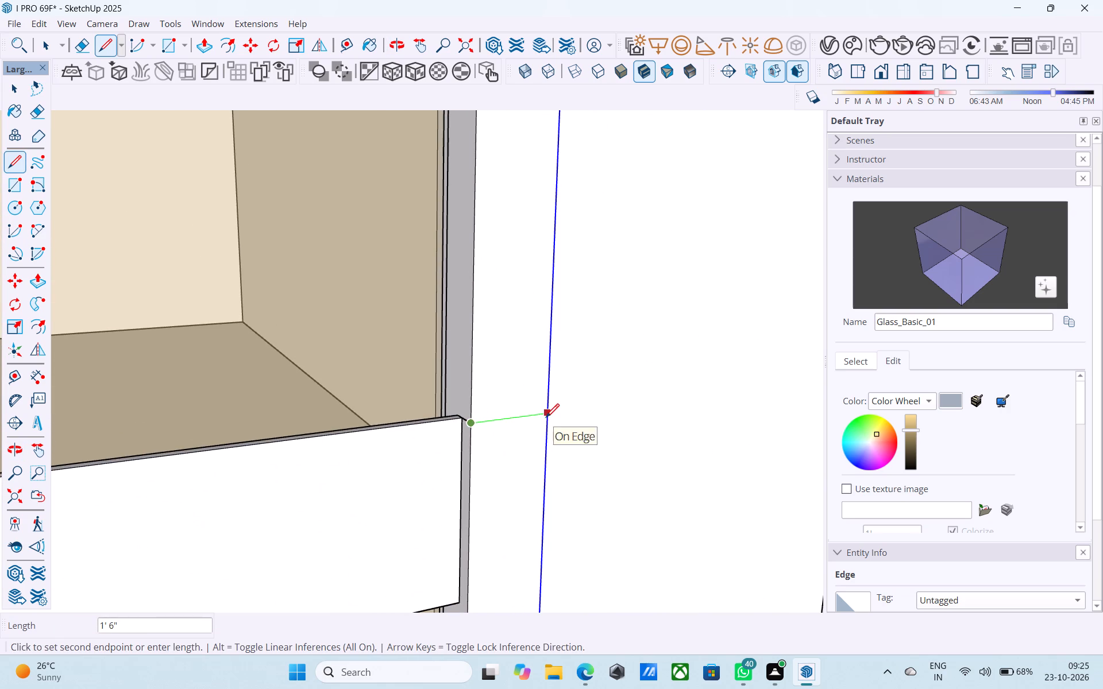
click(546, 419)
key(space)
Draw a narrow rectangle on the side block's front, from the short line beside the mid-height band down to the block's lower end.
scroll(538, 417, down, 12)
scroll(560, 458, up, 5)
click(472, 420)
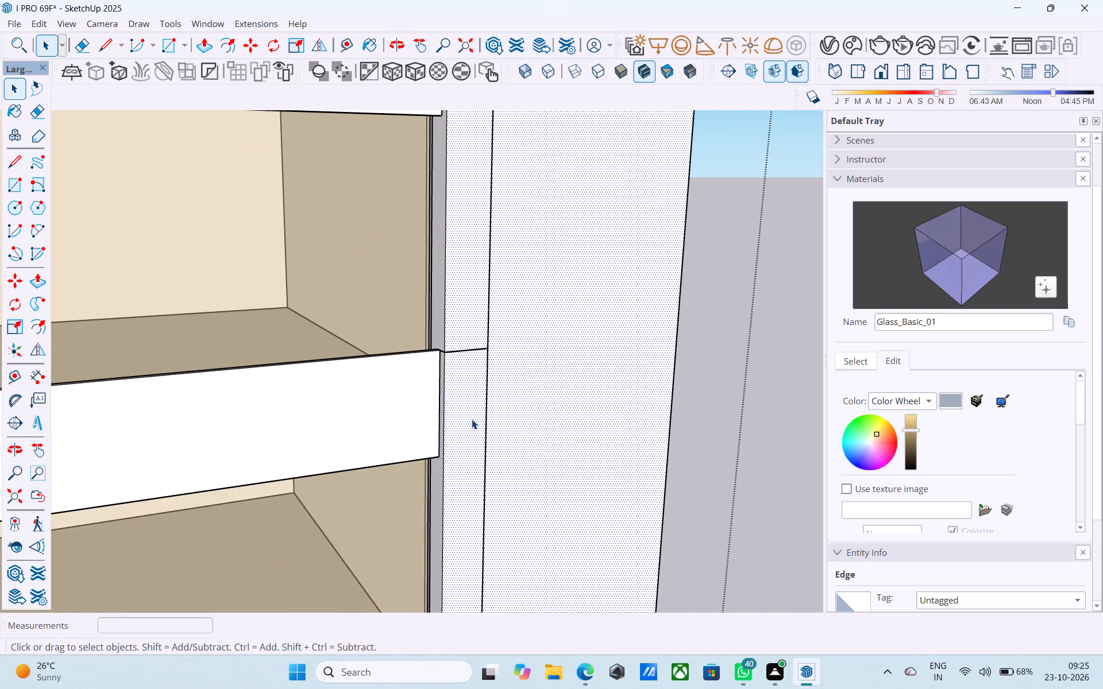
scroll(472, 419, down, 6)
key(r)
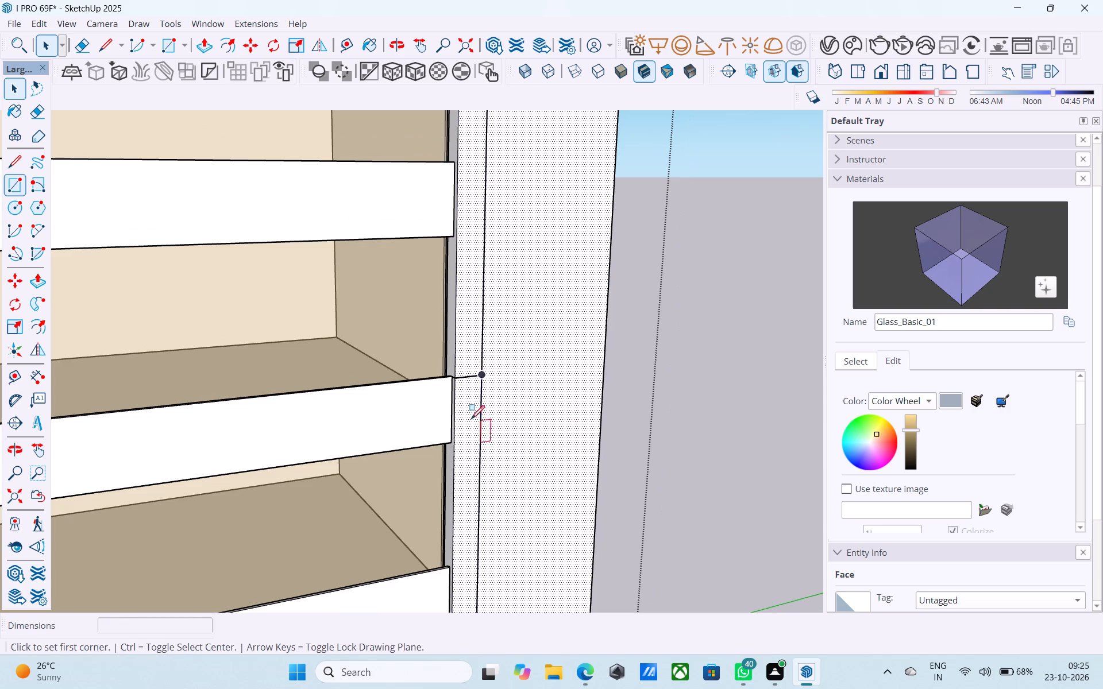
click(455, 384)
scroll(456, 349, down, 1)
scroll(456, 349, up, 1)
scroll(456, 349, down, 4)
scroll(456, 349, up, 1)
scroll(456, 349, down, 4)
middle_drag(512, 458, 404, 389)
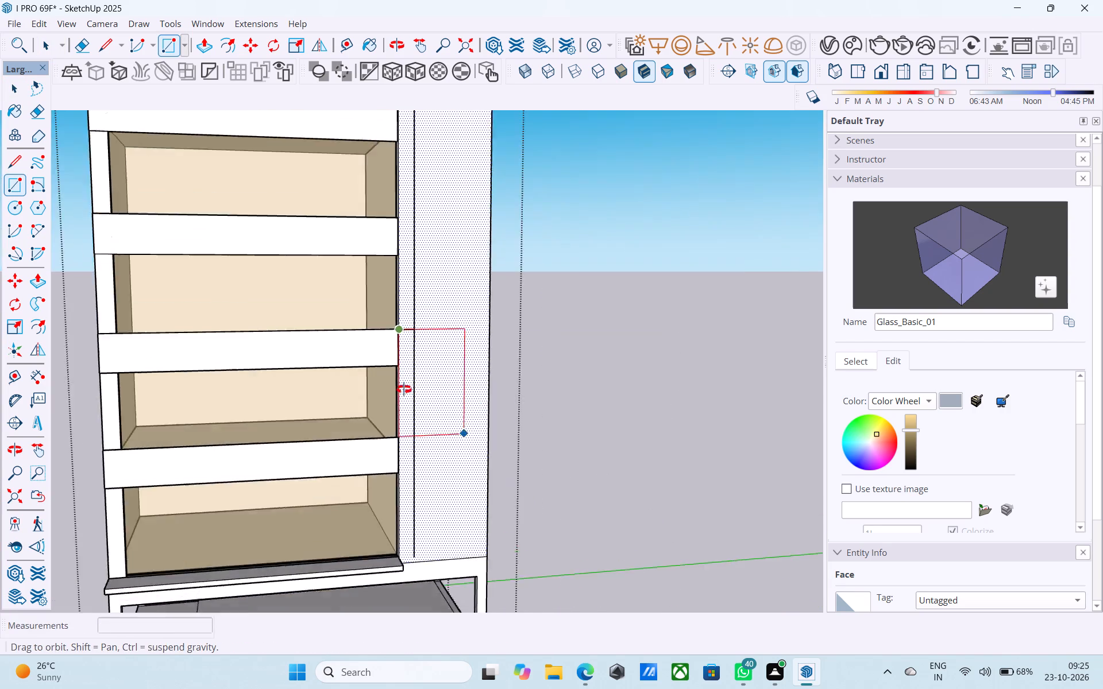
middle_drag(404, 389, 400, 386)
scroll(369, 482, up, 6)
click(366, 567)
key(space)
Push/Pull the narrow strip outward from the side block's front by 6", and revise the distance to 1'.
scroll(377, 439, down, 4)
middle_drag(377, 435, 378, 435)
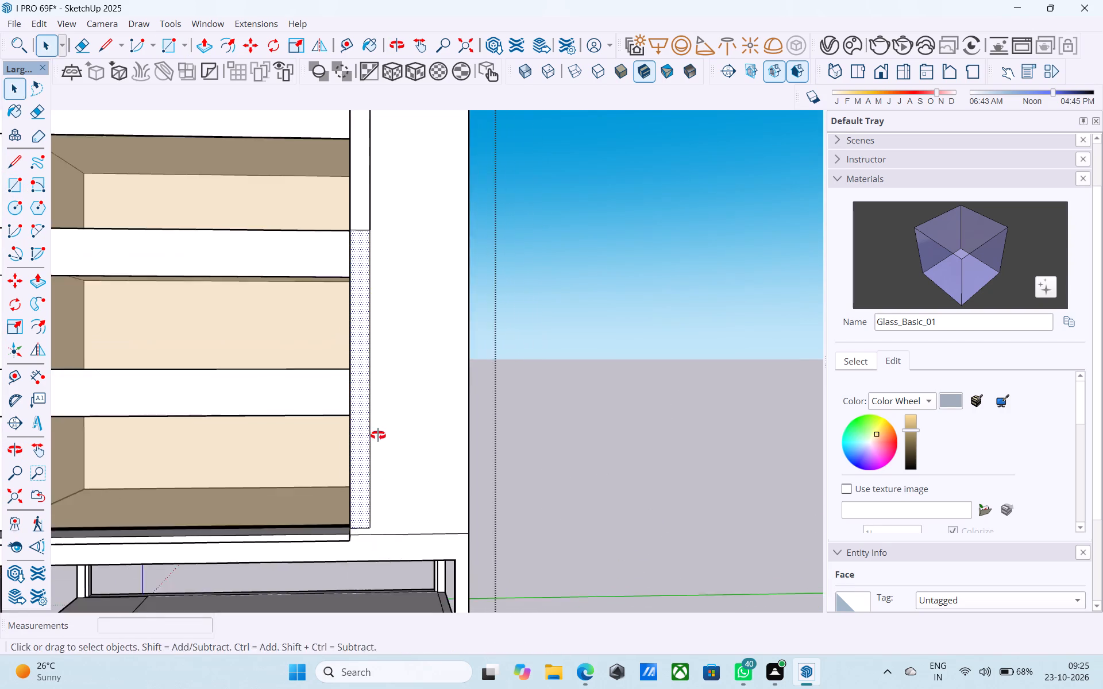
middle_drag(378, 435, 535, 549)
scroll(495, 353, up, 3)
click(493, 344)
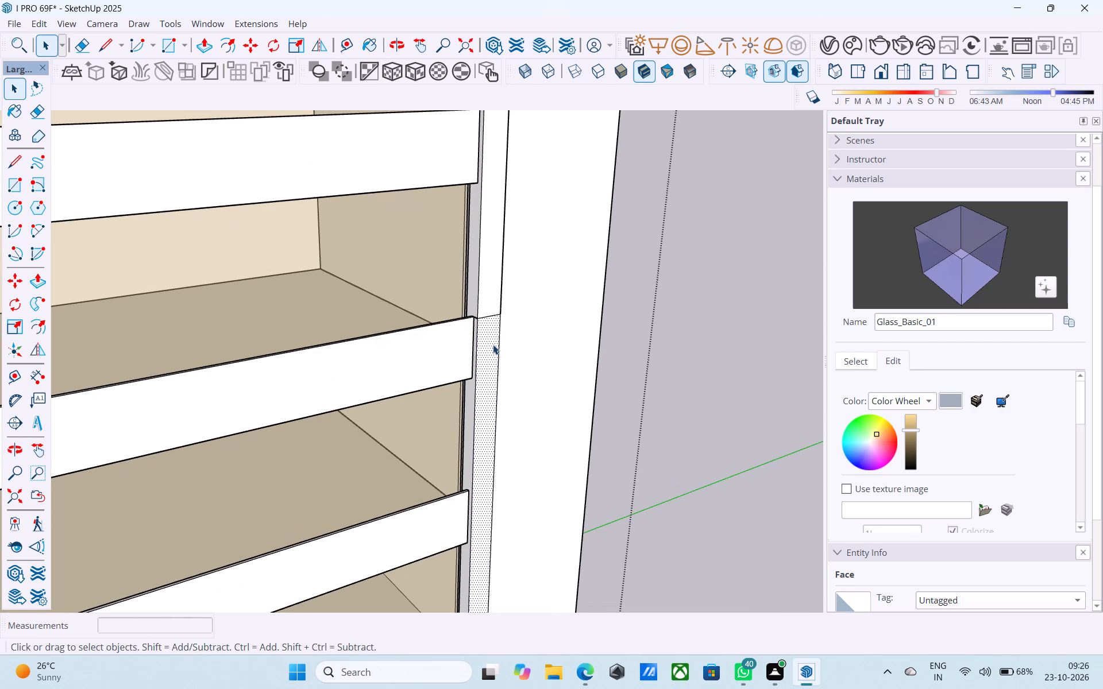
key(p)
click(493, 343)
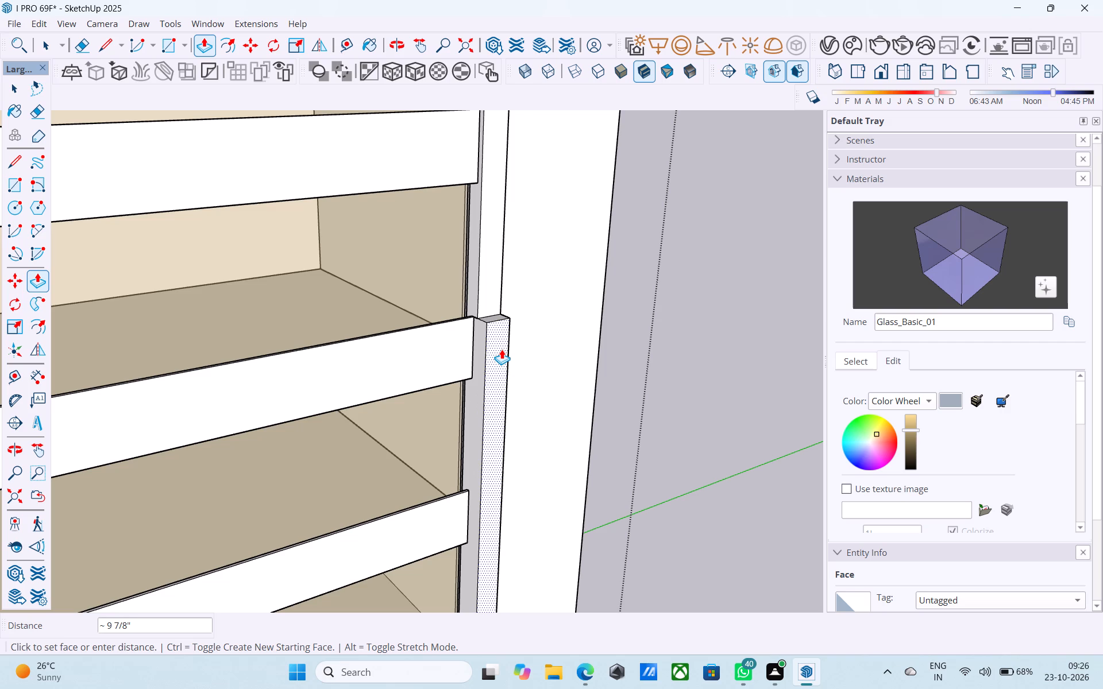
text(6")
key(Return)
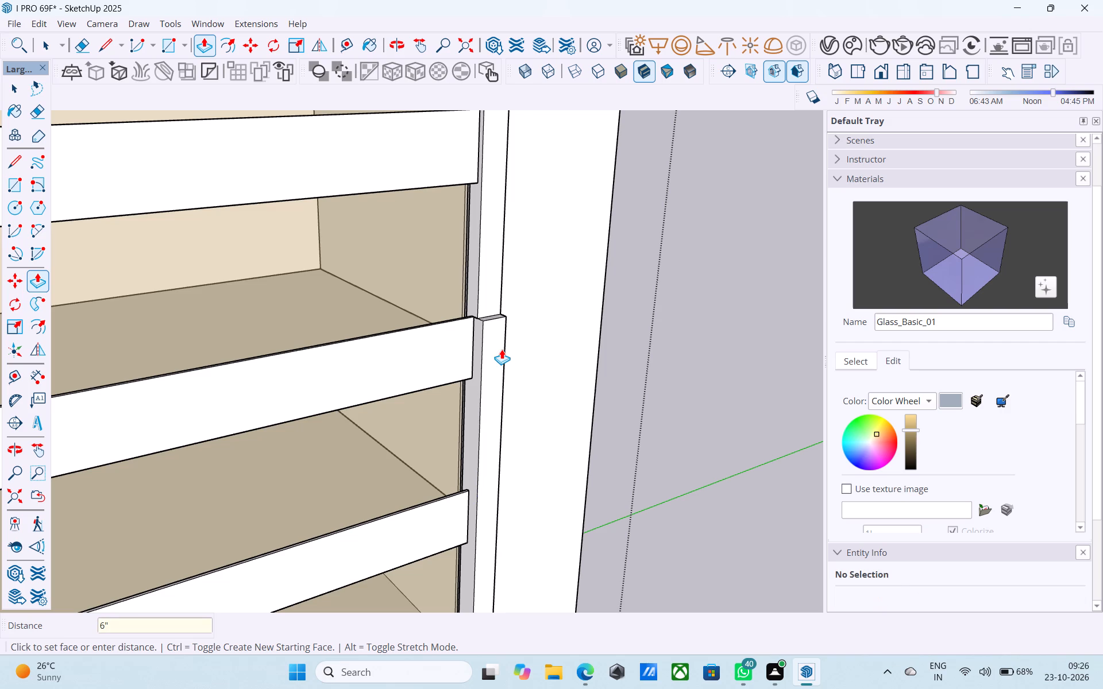
text(1')
key(Return)
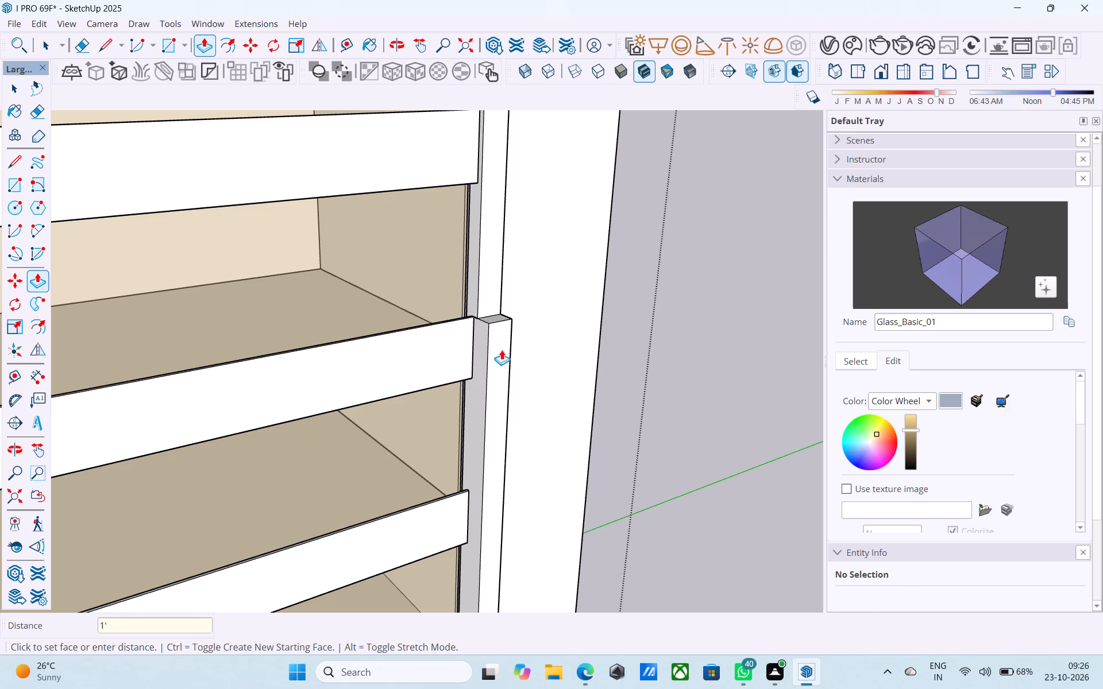
key(space)
Draw a diagonal line from the raised strip's inner back top corner to the top band's underside near mid-length, continuing across the underside.
scroll(502, 350, up, 1)
scroll(456, 291, up, 3)
scroll(458, 293, down, 4)
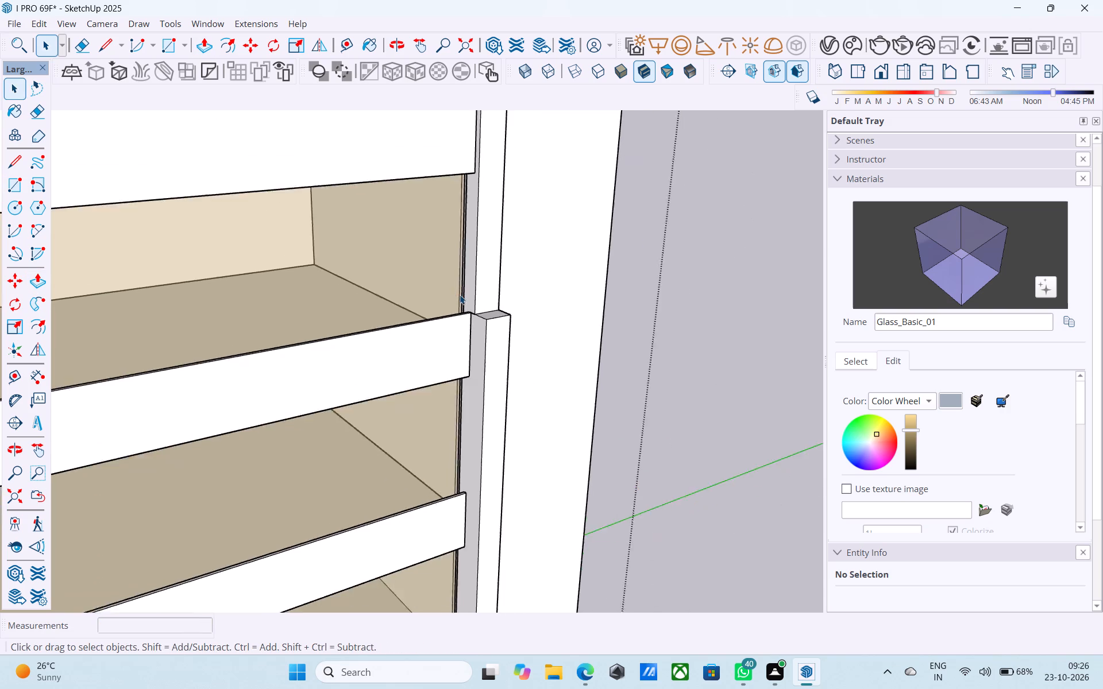
middle_drag(460, 295, 541, 315)
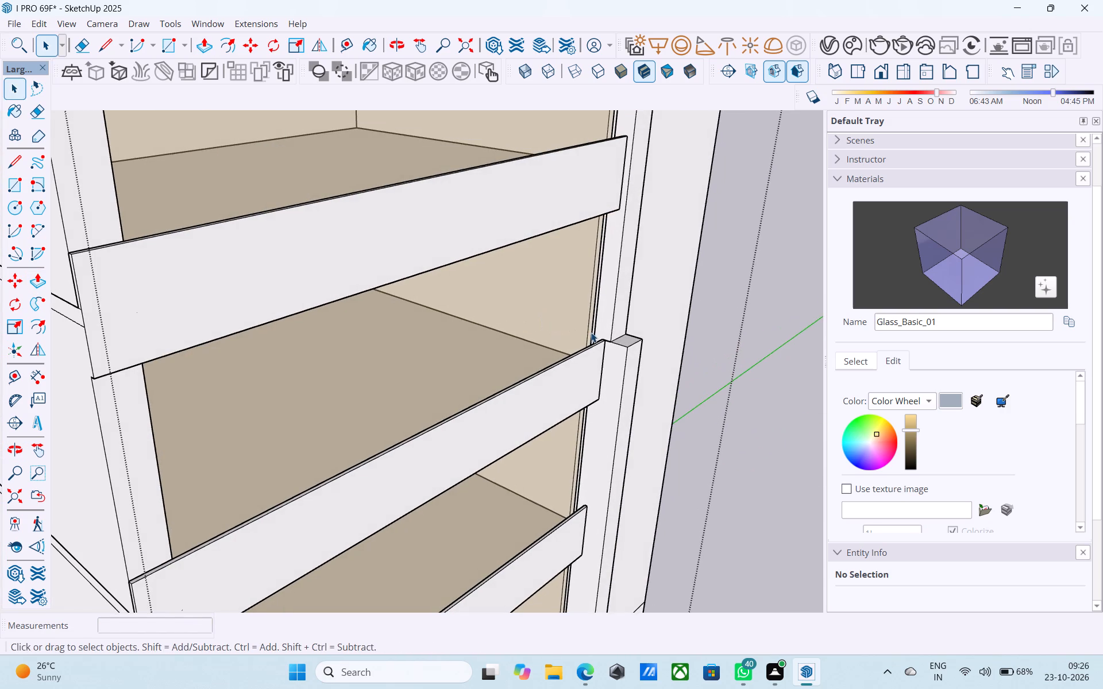
key(l)
click(612, 344)
scroll(570, 207, down, 5)
middle_drag(570, 207, 575, 358)
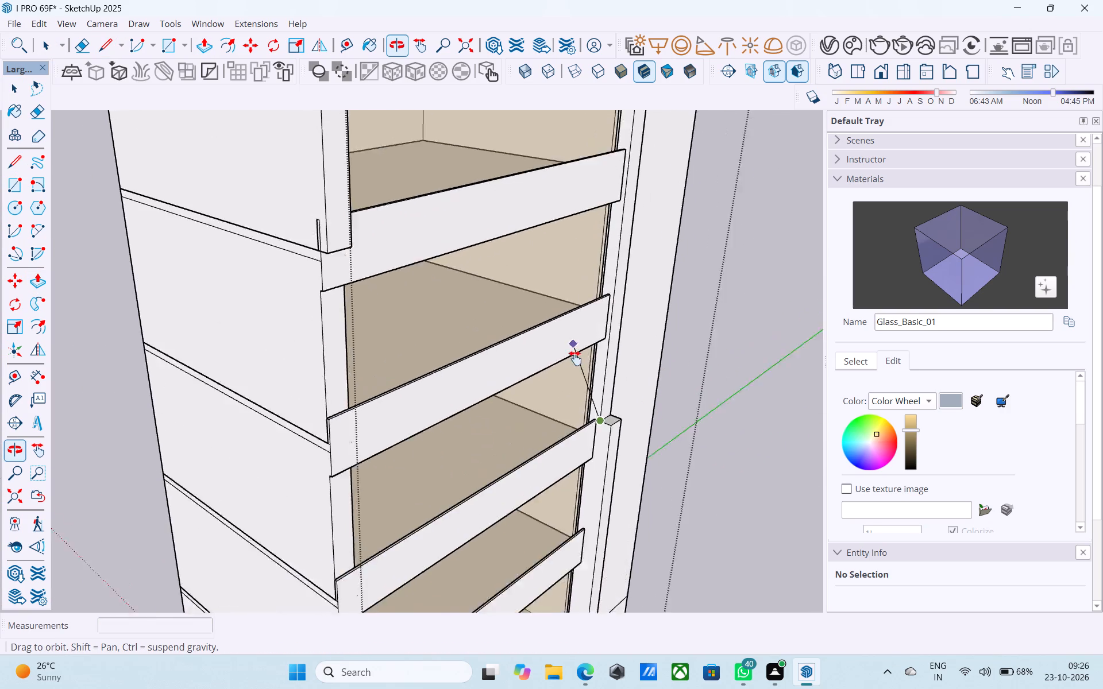
middle_drag(575, 358, 433, 387)
shift+middle_drag(576, 379, 200, 213)
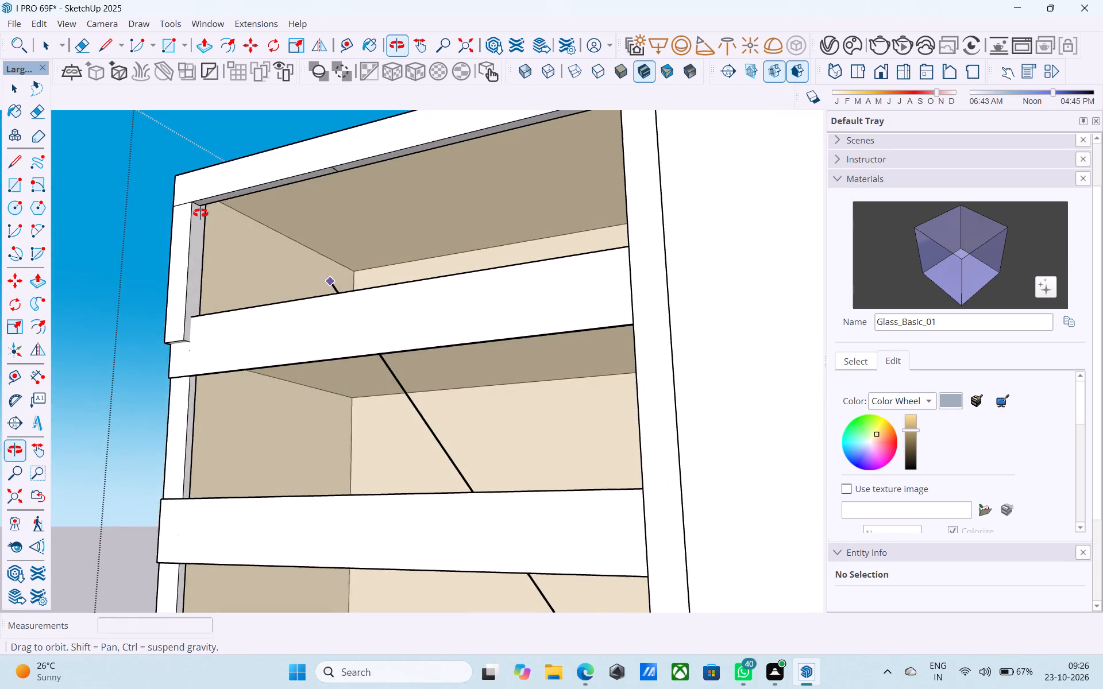
shift+middle_drag(200, 213, 204, 210)
scroll(333, 176, up, 8)
click(347, 168)
scroll(347, 168, down, 3)
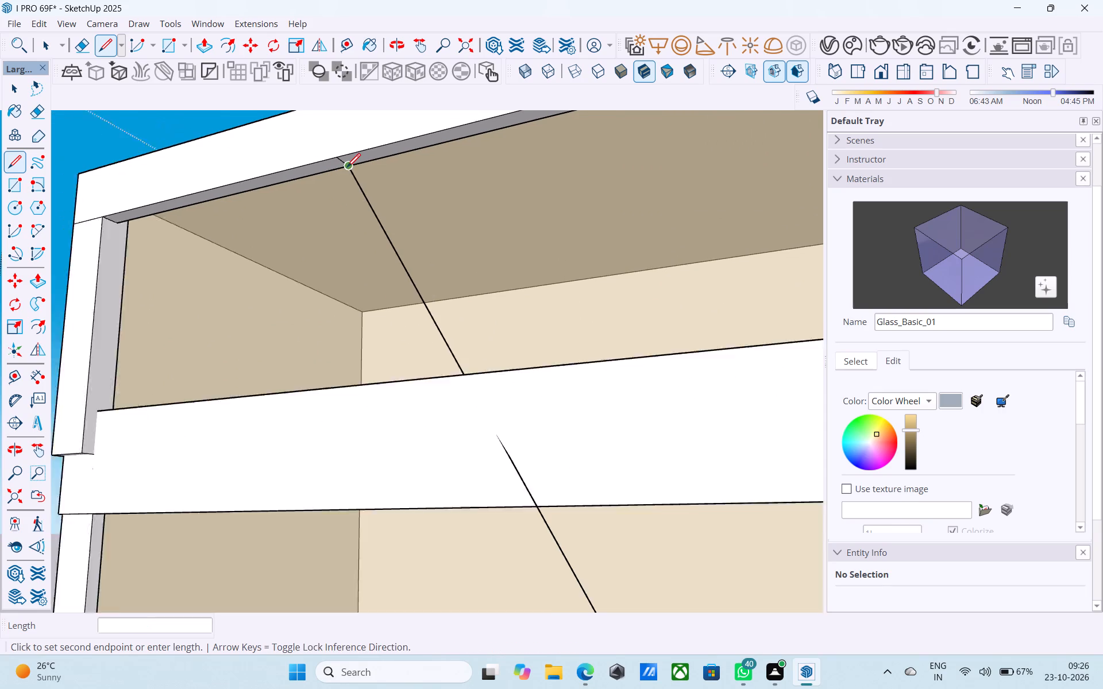
scroll(347, 168, down, 3)
click(338, 161)
scroll(338, 161, down, 11)
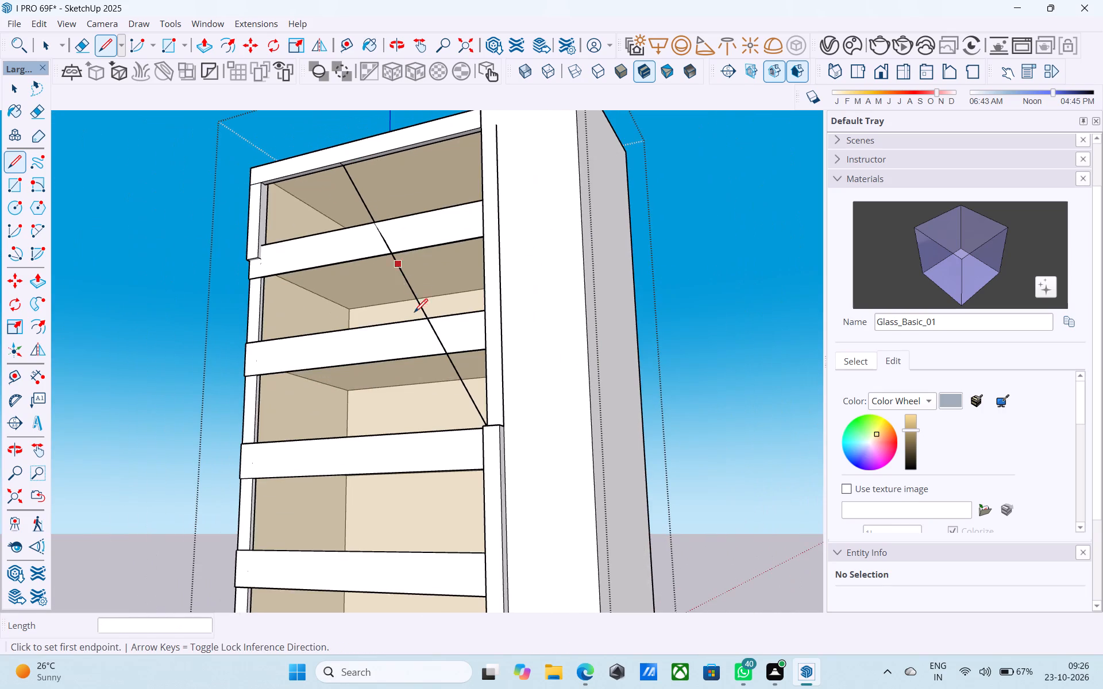
Draw a second diagonal line from the raised strip's inner front top corner to the mark on the top band's lower front edge.
middle_drag(475, 426, 584, 523)
scroll(578, 515, up, 9)
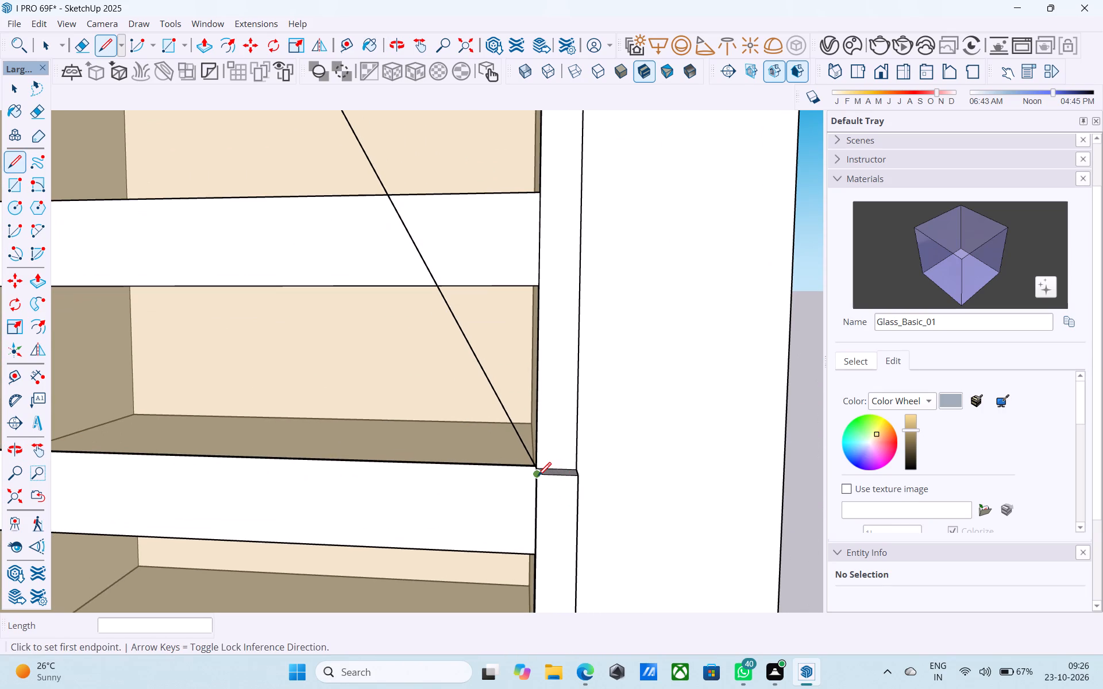
click(538, 477)
scroll(463, 356, down, 5)
shift+middle_drag(465, 361, 644, 655)
middle_drag(519, 479, 502, 455)
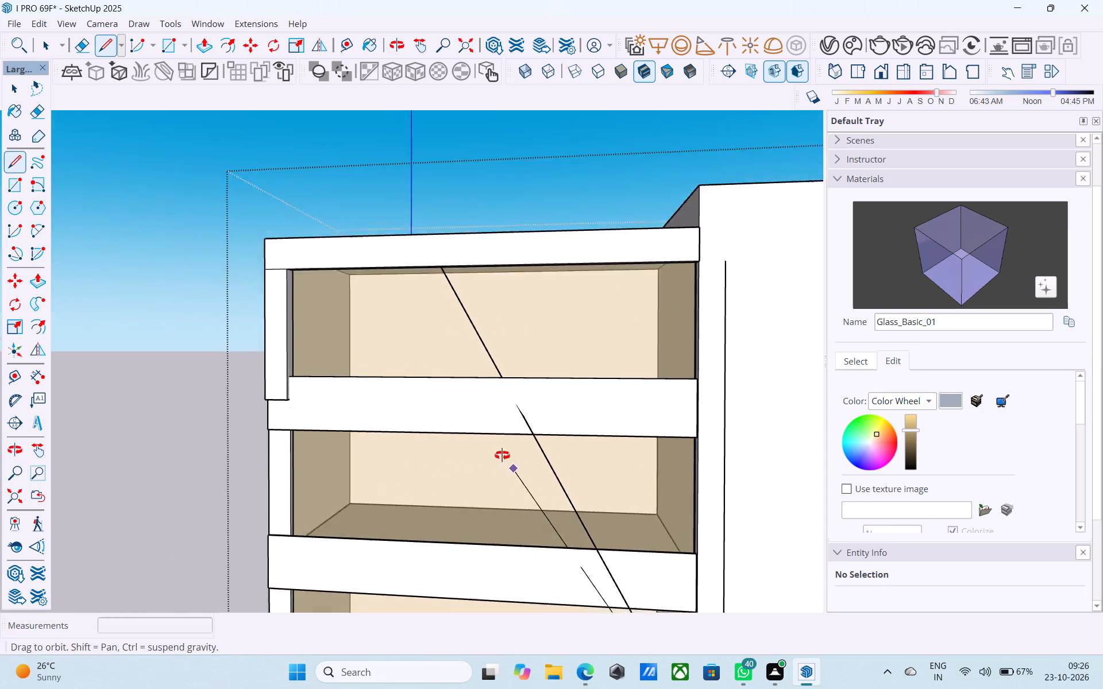
middle_drag(502, 455, 464, 373)
scroll(433, 260, up, 10)
click(400, 207)
scroll(400, 206, down, 3)
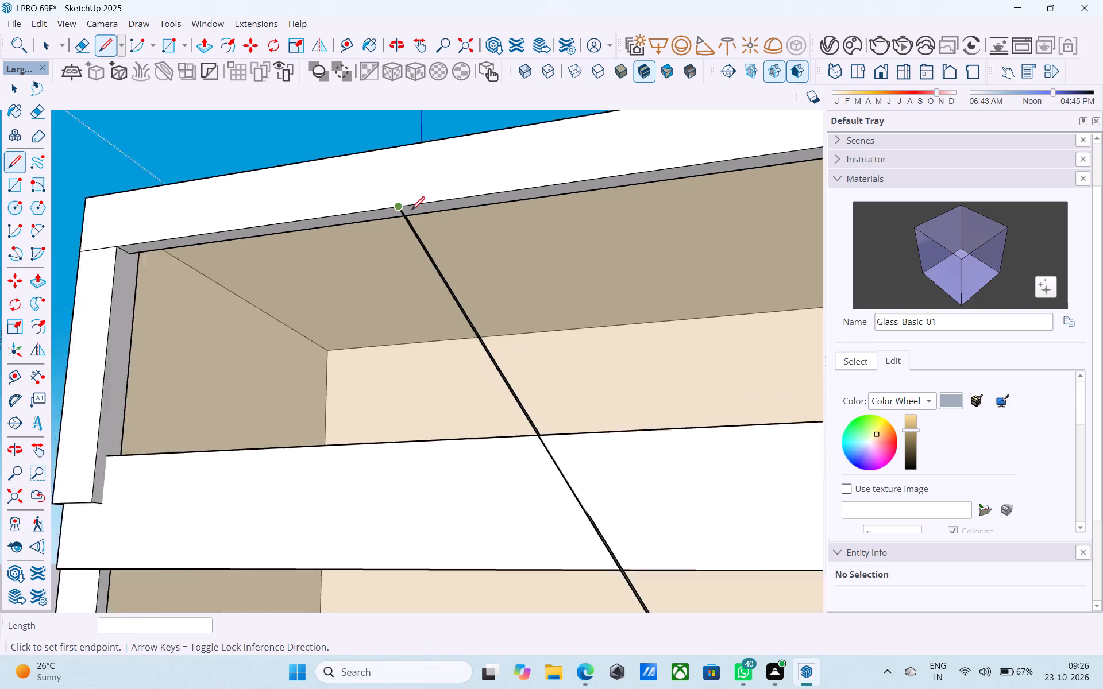
scroll(411, 211, down, 1)
Draw a 1' line along the top band's lower front edge, from the diagonal's upper end towards the side block.
middle_drag(429, 215, 310, 252)
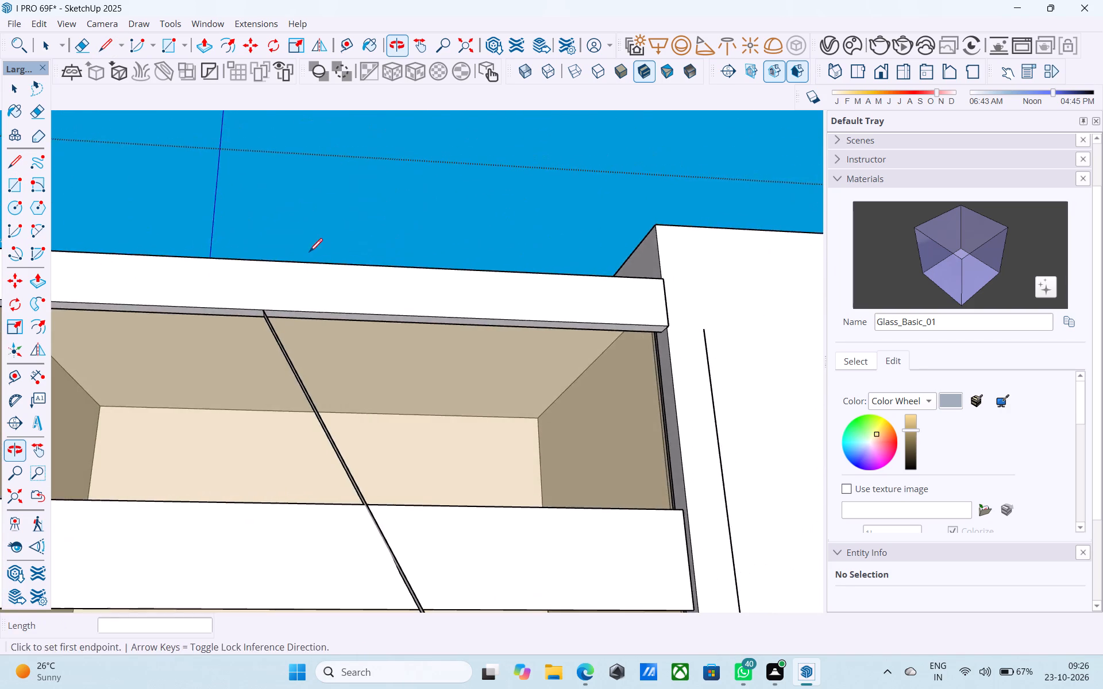
scroll(308, 255, down, 4)
middle_drag(307, 256, 280, 224)
scroll(269, 262, up, 3)
click(242, 264)
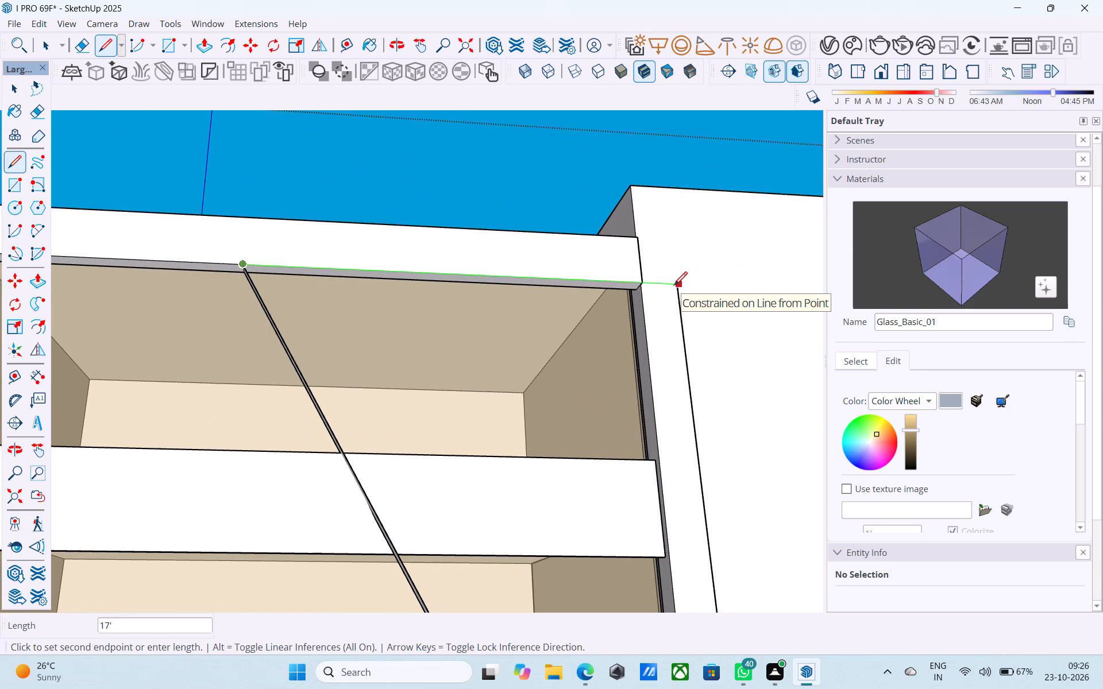
scroll(461, 276, down, 4)
middle_drag(452, 266, 328, 231)
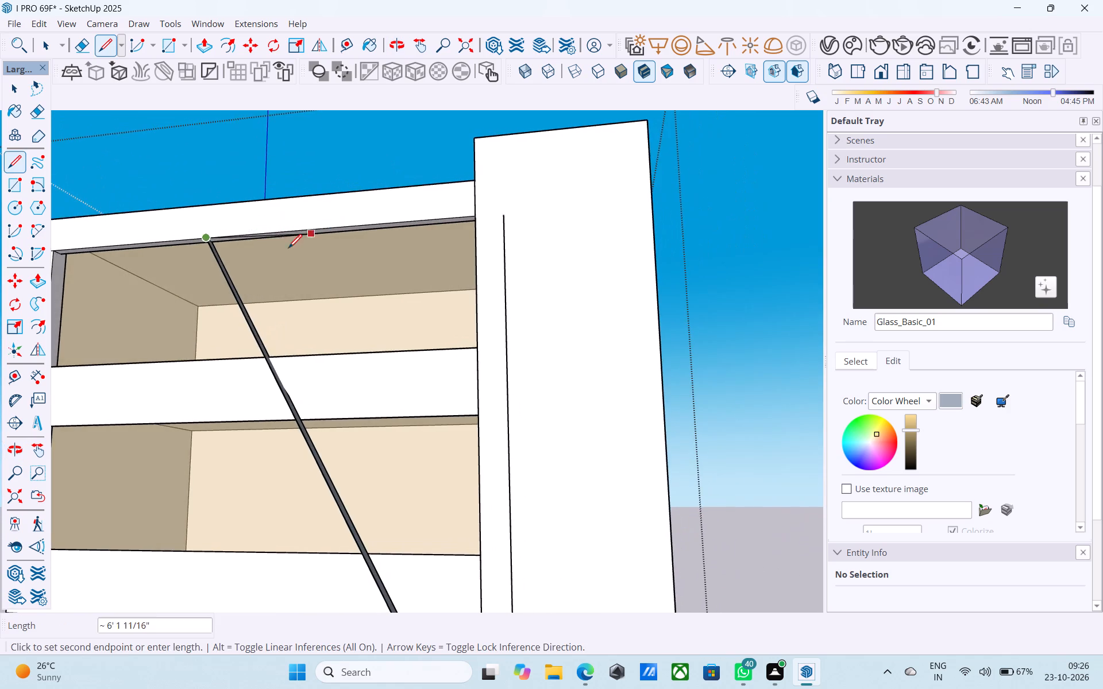
scroll(260, 254, up, 3)
scroll(211, 237, up, 4)
scroll(208, 229, down, 6)
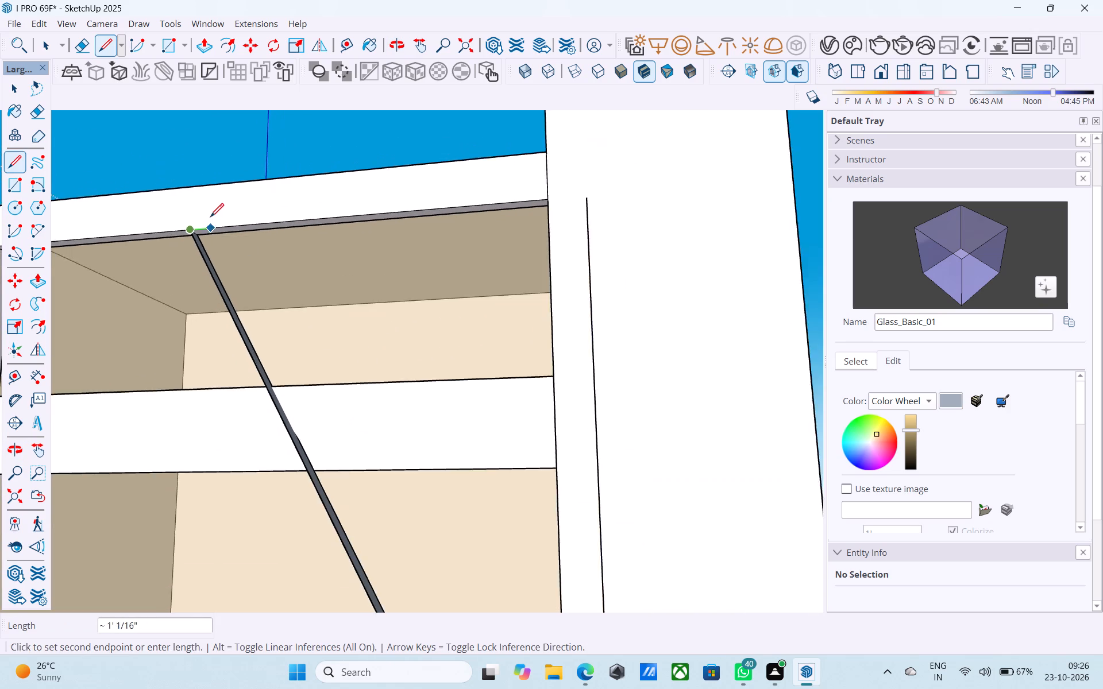
scroll(210, 218, down, 9)
shift+middle_drag(279, 318, 287, 284)
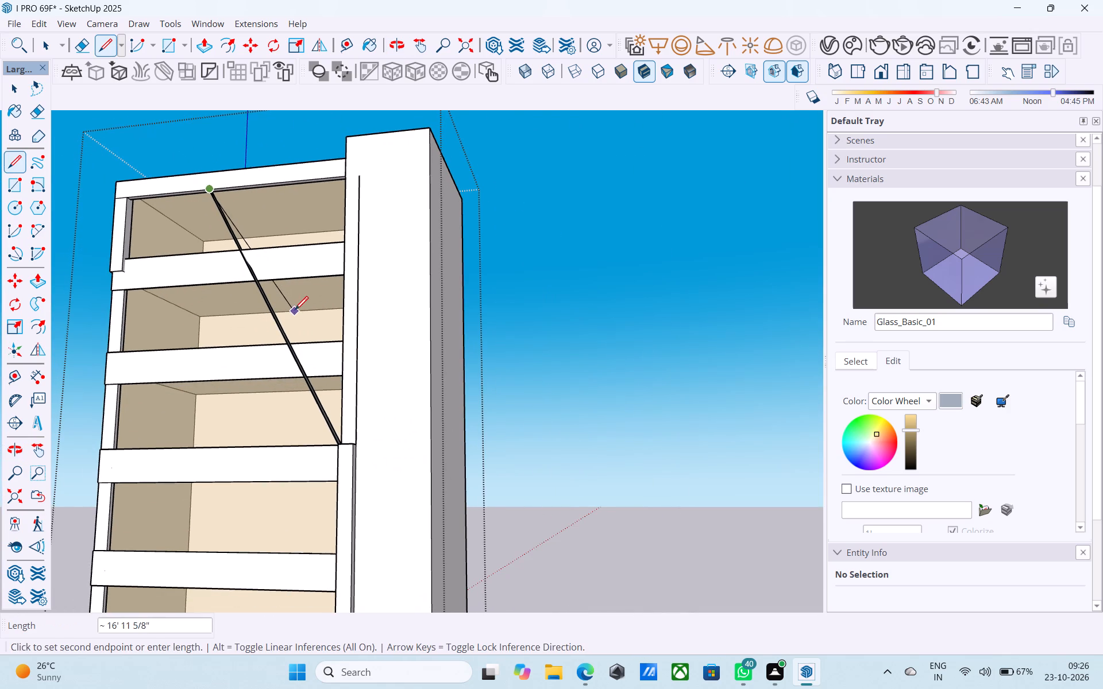
scroll(219, 176, up, 13)
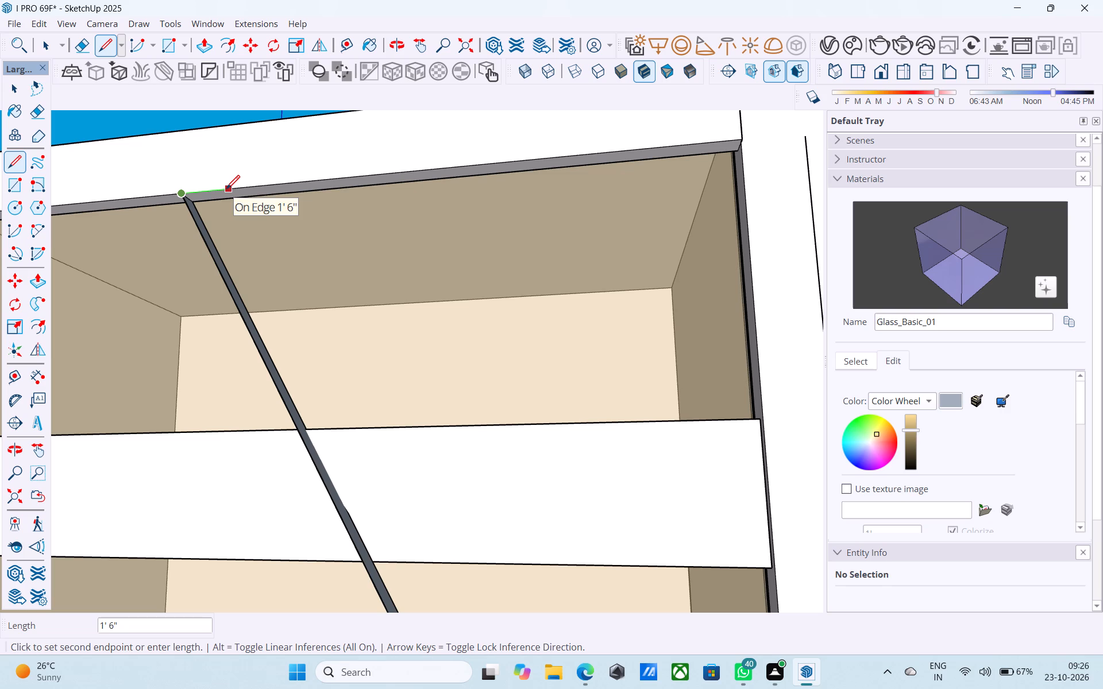
text(1')
key(Return)
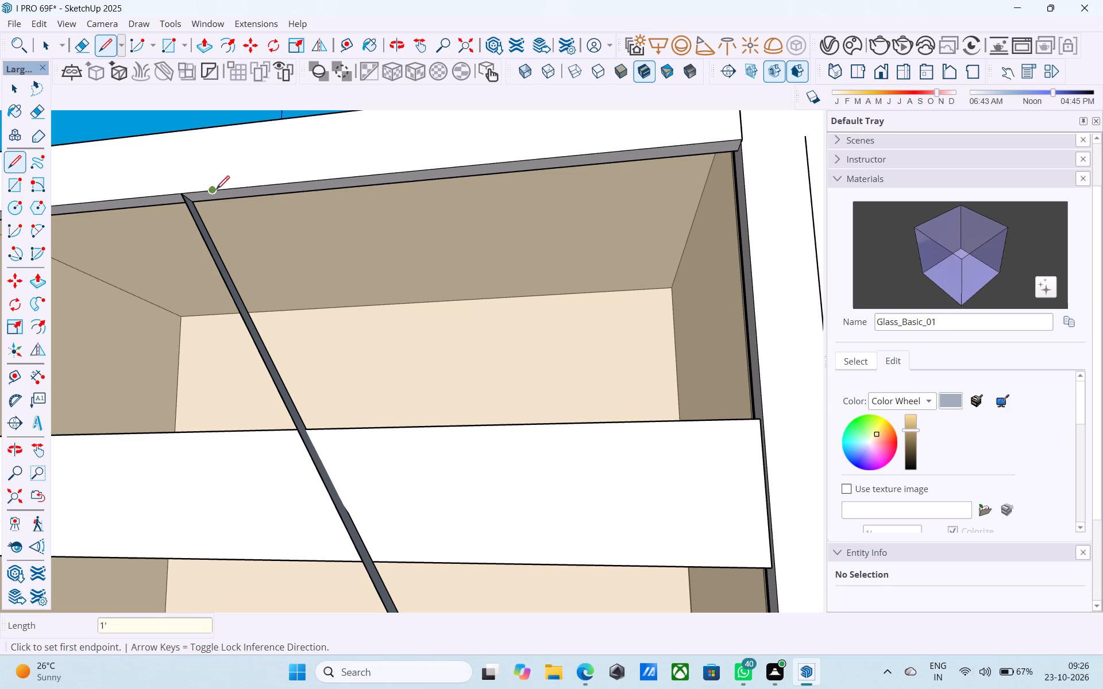
Draw an 8" line across the top band's underside, from the end of the 1' line to the back edge.
click(211, 190)
scroll(207, 184, down, 12)
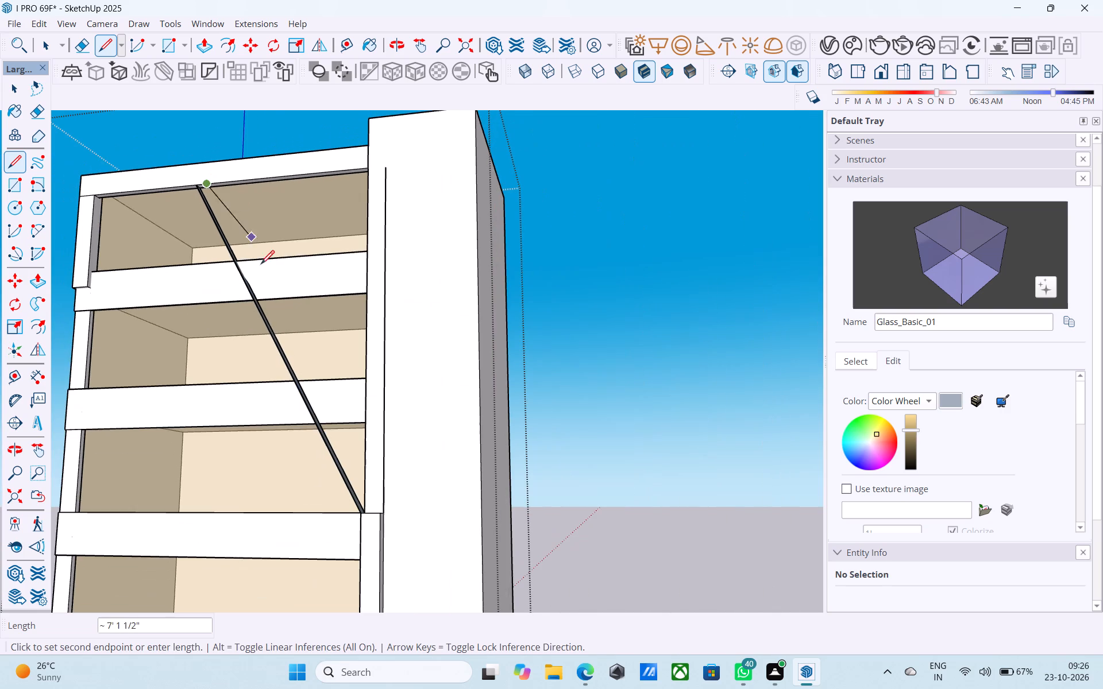
scroll(279, 300, up, 4)
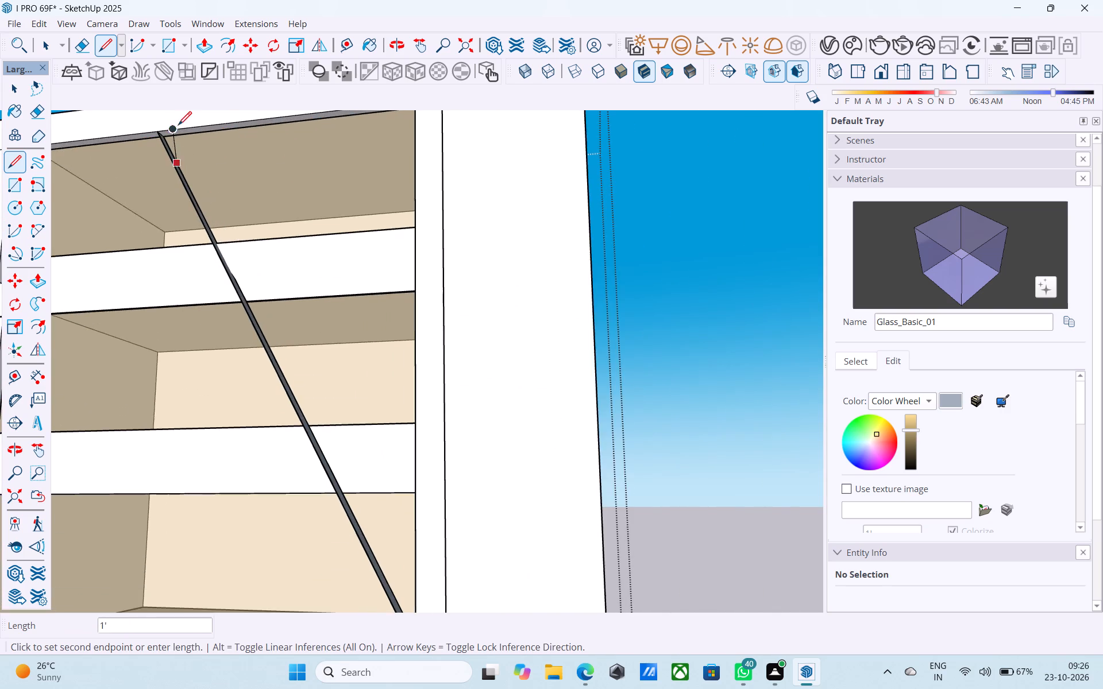
scroll(181, 126, up, 3)
middle_drag(182, 126, 199, 240)
scroll(199, 257, up, 8)
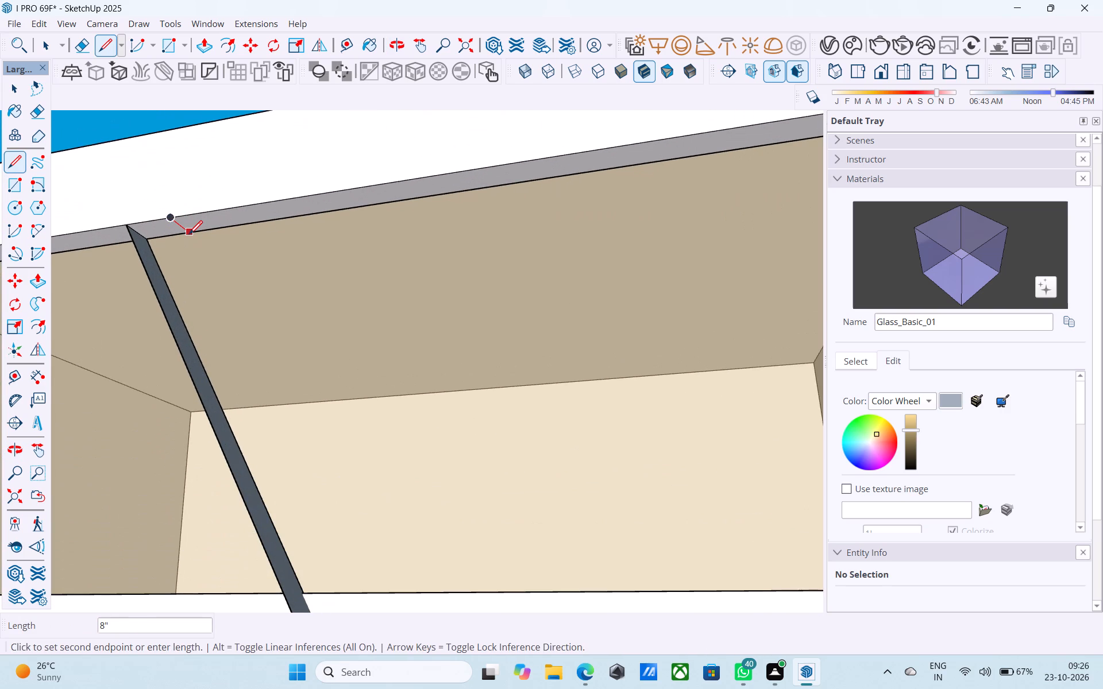
click(188, 235)
Draw a diagonal line from the back end of the 8" line down to the raised strip's outer back top corner.
click(188, 235)
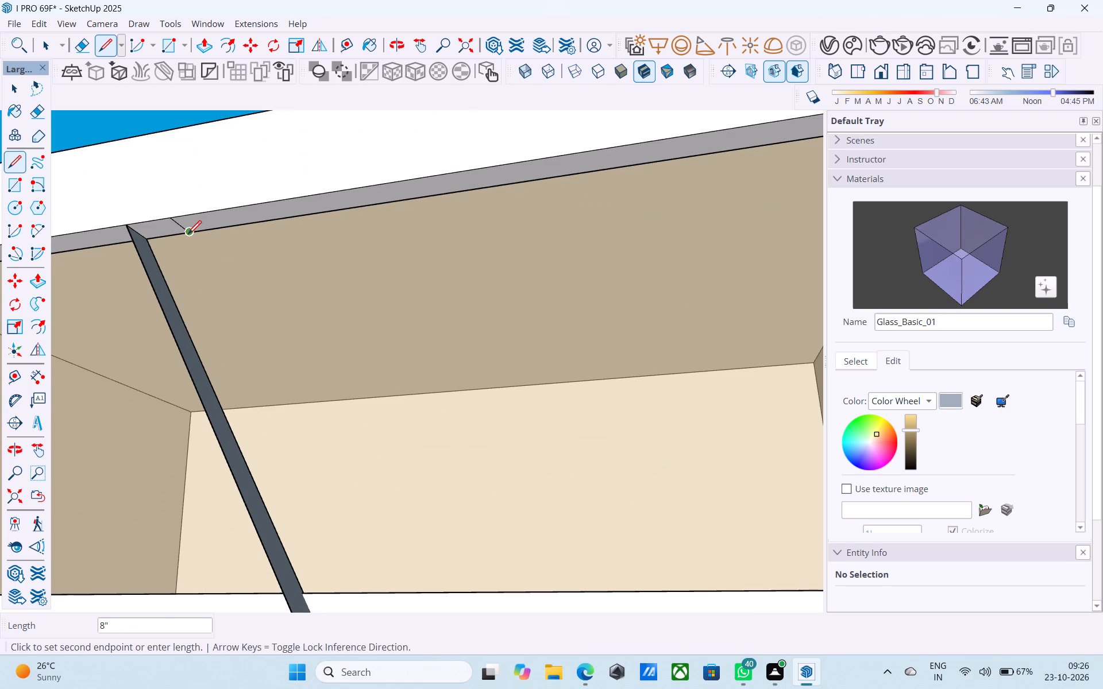
scroll(189, 236, down, 14)
scroll(280, 383, down, 2)
middle_drag(284, 392, 272, 376)
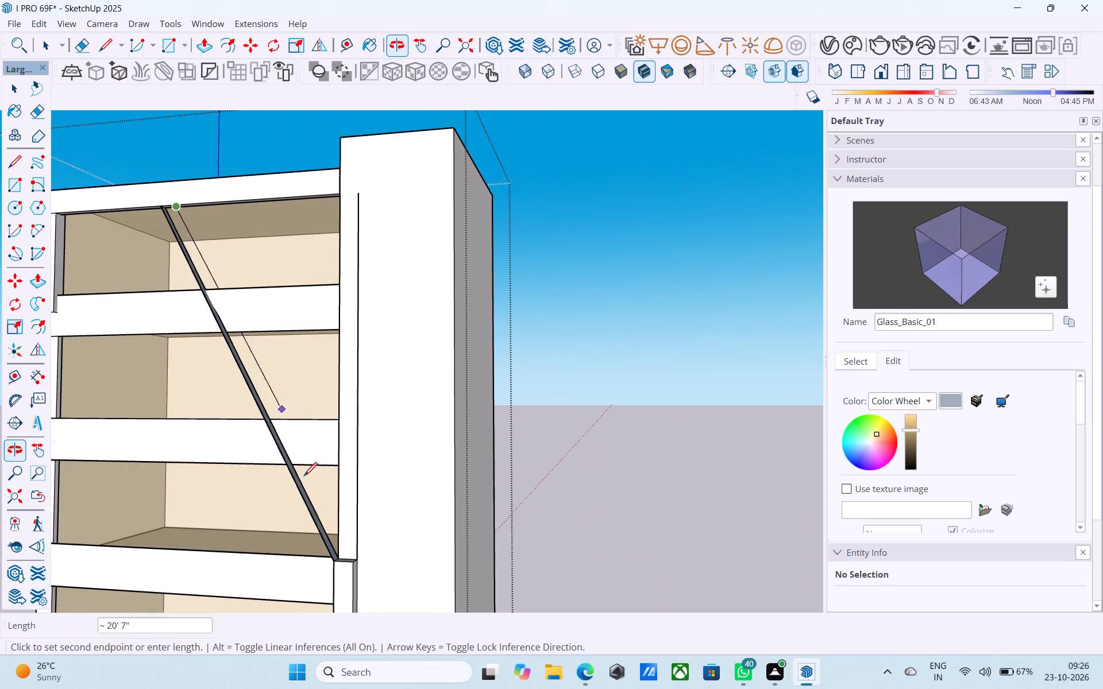
shift+middle_drag(335, 541, 318, 486)
scroll(318, 478, up, 12)
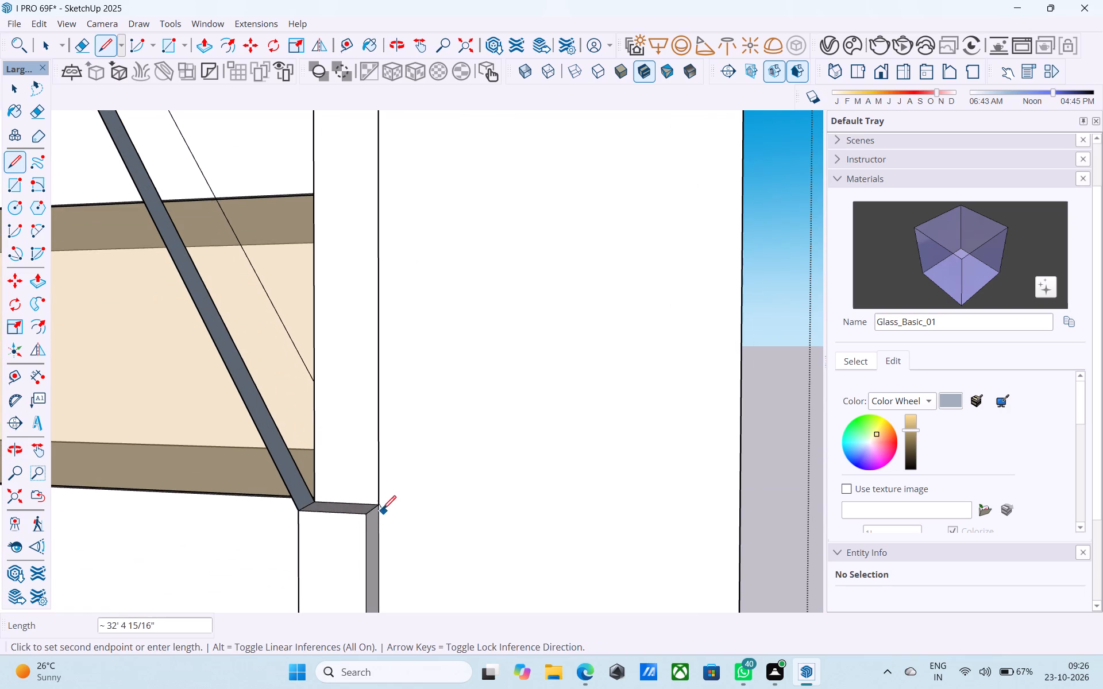
click(381, 508)
scroll(373, 478, down, 6)
shift+middle_drag(373, 478, 383, 532)
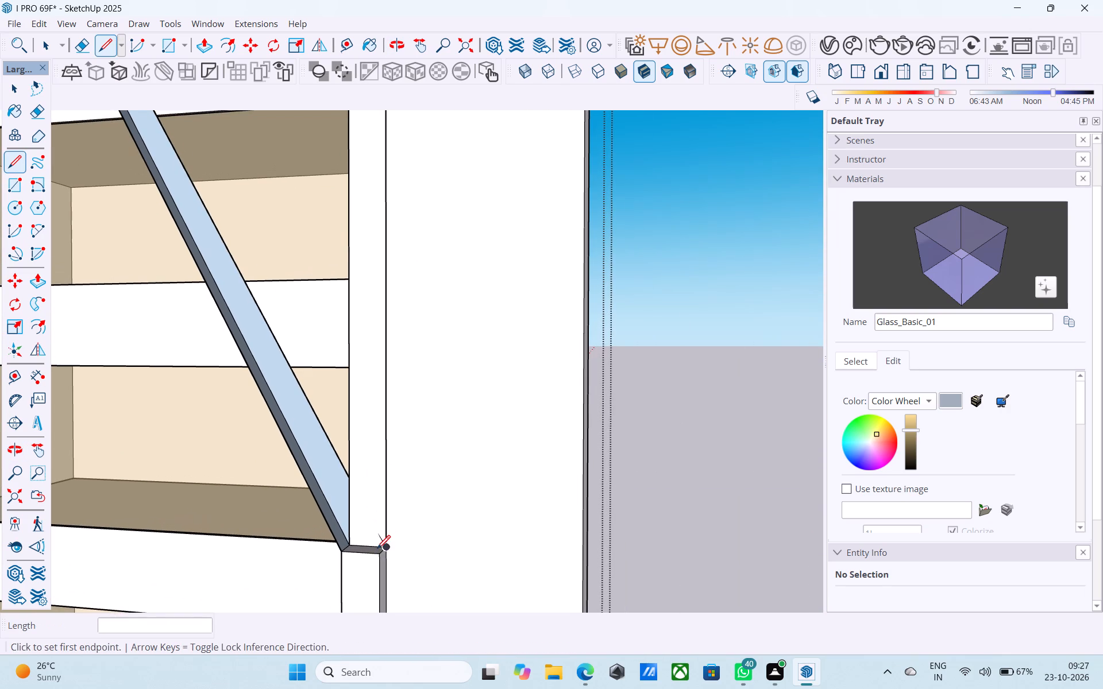
Draw the front outer diagonal, about 32' 3" long, from the strip's outer front top corner to the 1' line's end on the top band.
click(374, 554)
scroll(286, 283, down, 5)
shift+middle_drag(276, 247, 361, 491)
scroll(356, 482, up, 1)
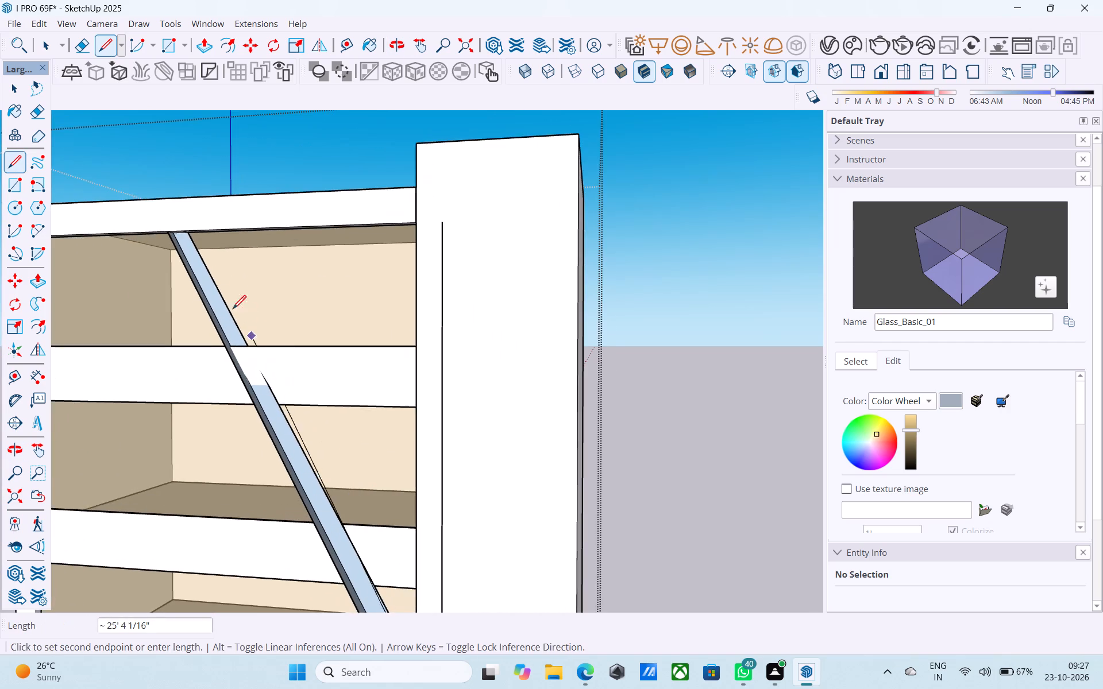
scroll(187, 239, up, 15)
click(184, 213)
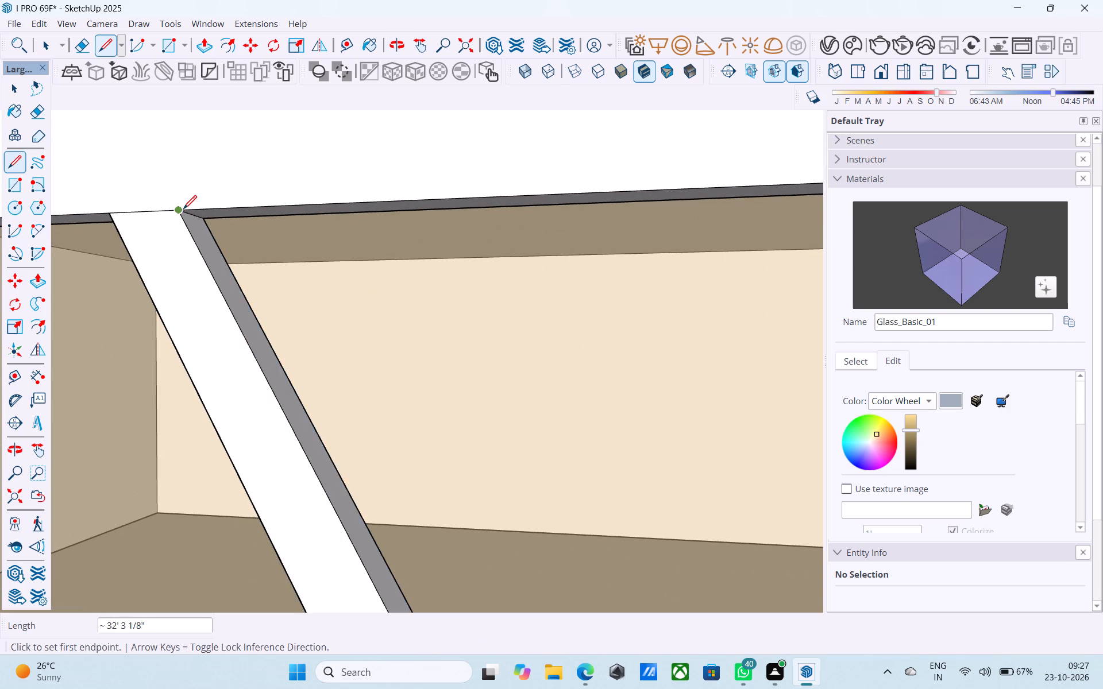
scroll(183, 210, down, 20)
scroll(183, 210, down, 1)
shift+middle_drag(229, 265, 432, 194)
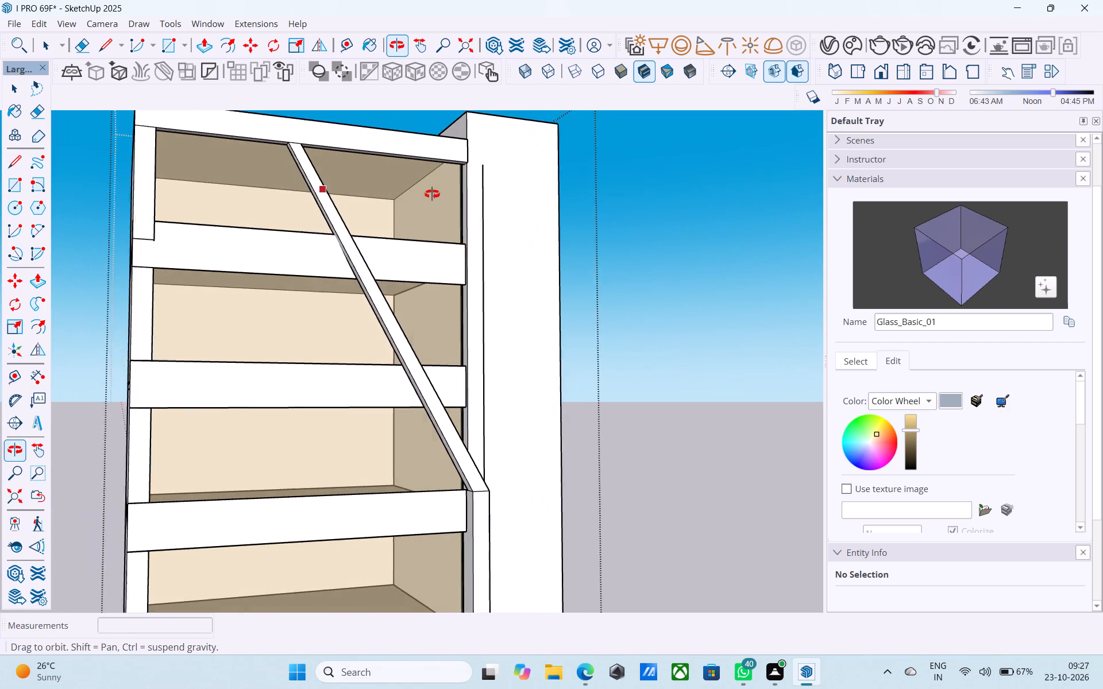
shift+middle_drag(432, 194, 385, 192)
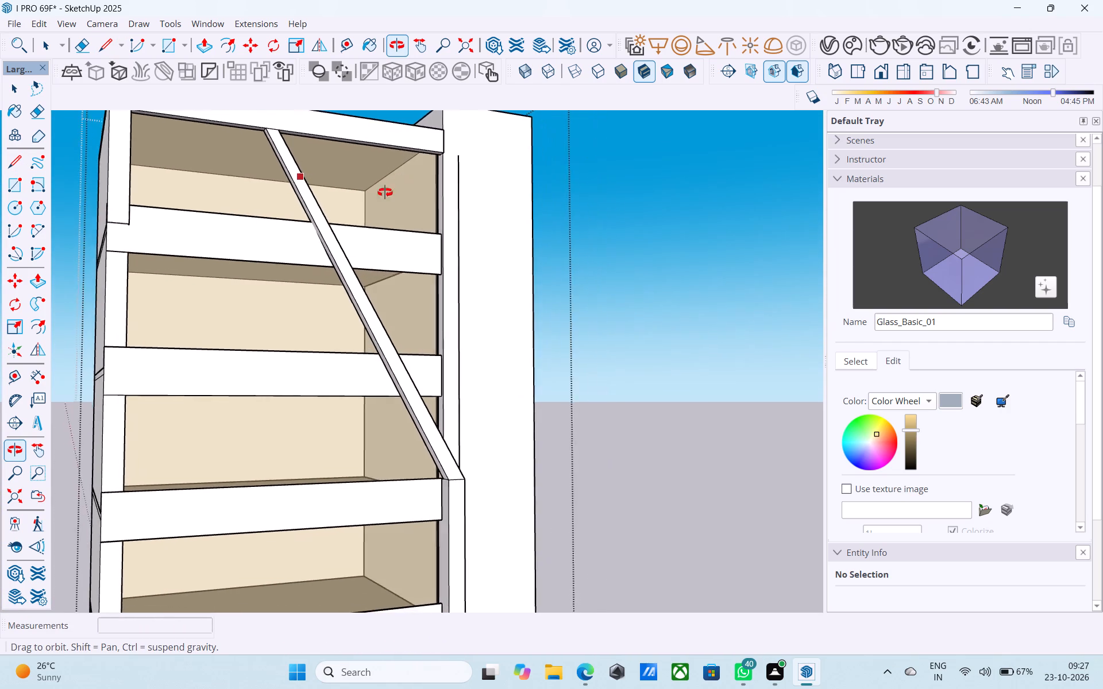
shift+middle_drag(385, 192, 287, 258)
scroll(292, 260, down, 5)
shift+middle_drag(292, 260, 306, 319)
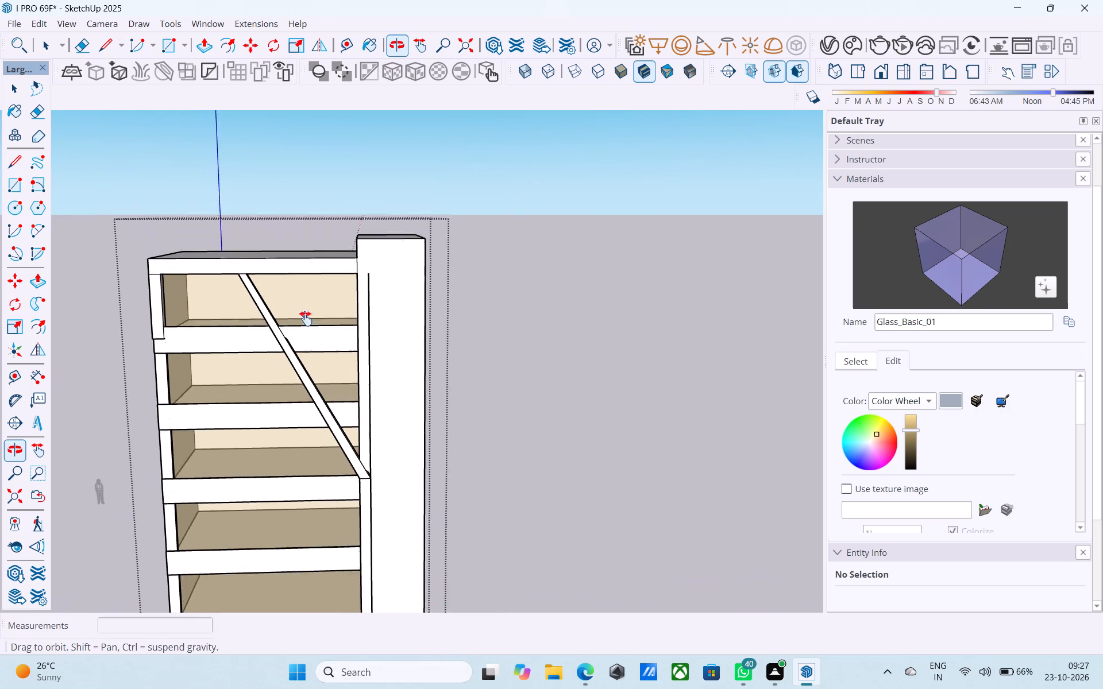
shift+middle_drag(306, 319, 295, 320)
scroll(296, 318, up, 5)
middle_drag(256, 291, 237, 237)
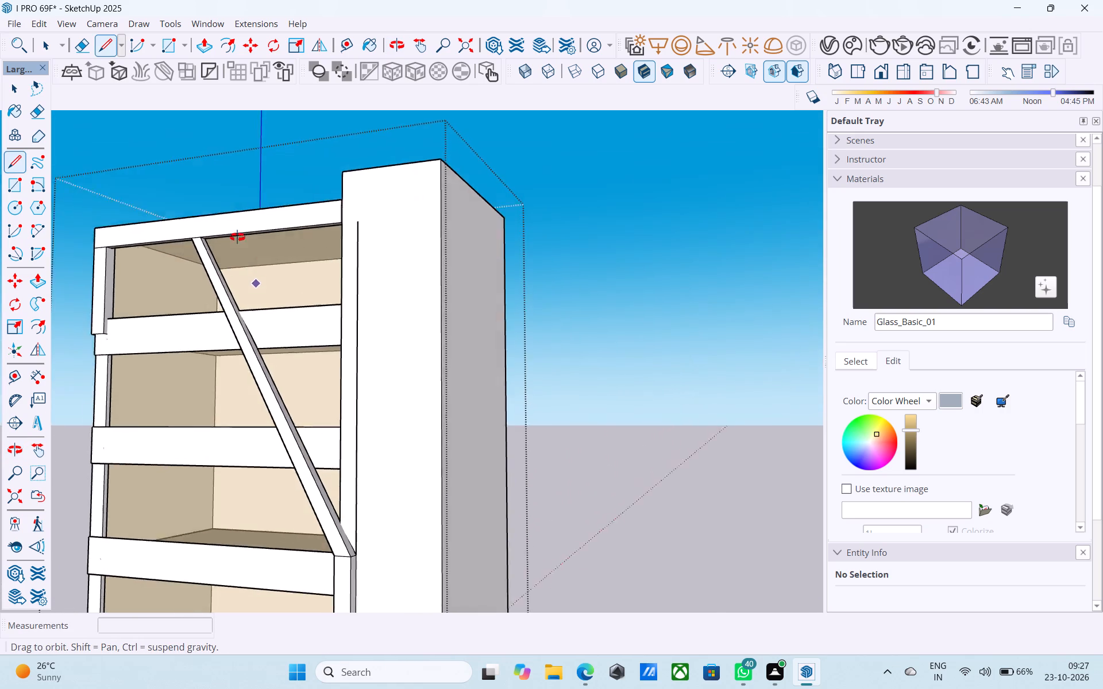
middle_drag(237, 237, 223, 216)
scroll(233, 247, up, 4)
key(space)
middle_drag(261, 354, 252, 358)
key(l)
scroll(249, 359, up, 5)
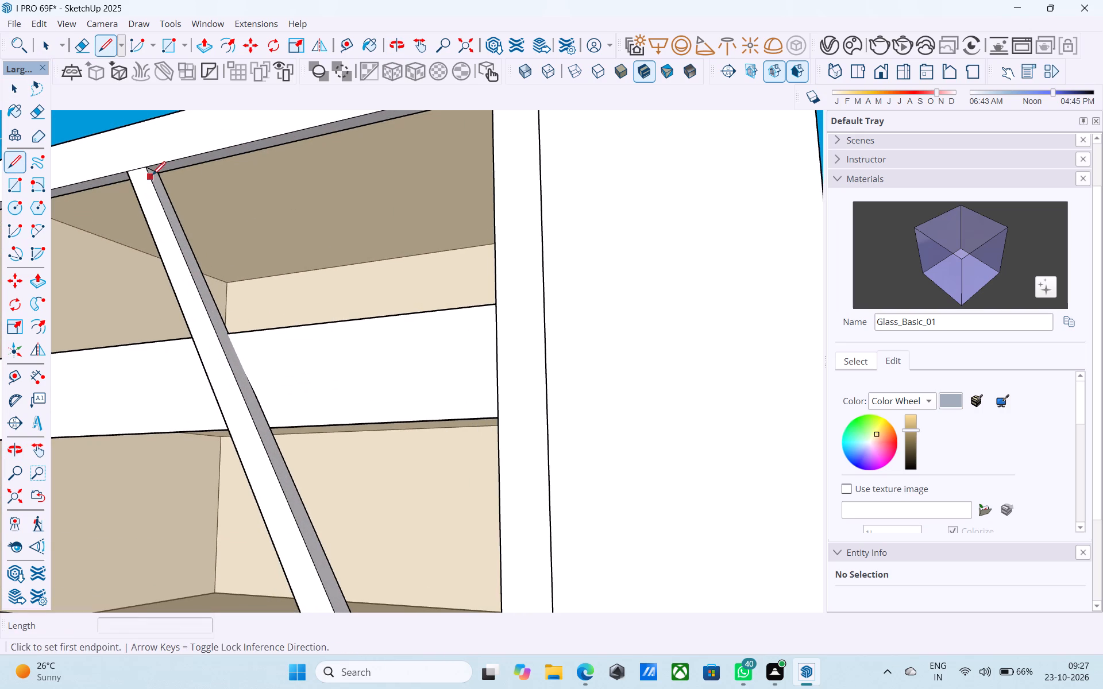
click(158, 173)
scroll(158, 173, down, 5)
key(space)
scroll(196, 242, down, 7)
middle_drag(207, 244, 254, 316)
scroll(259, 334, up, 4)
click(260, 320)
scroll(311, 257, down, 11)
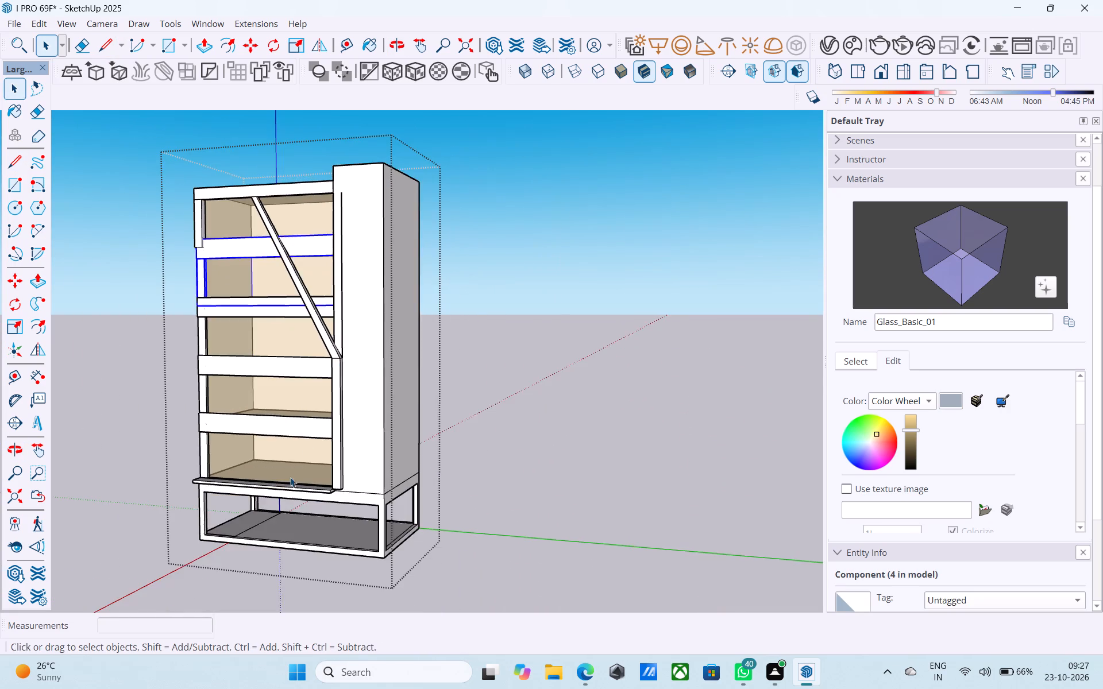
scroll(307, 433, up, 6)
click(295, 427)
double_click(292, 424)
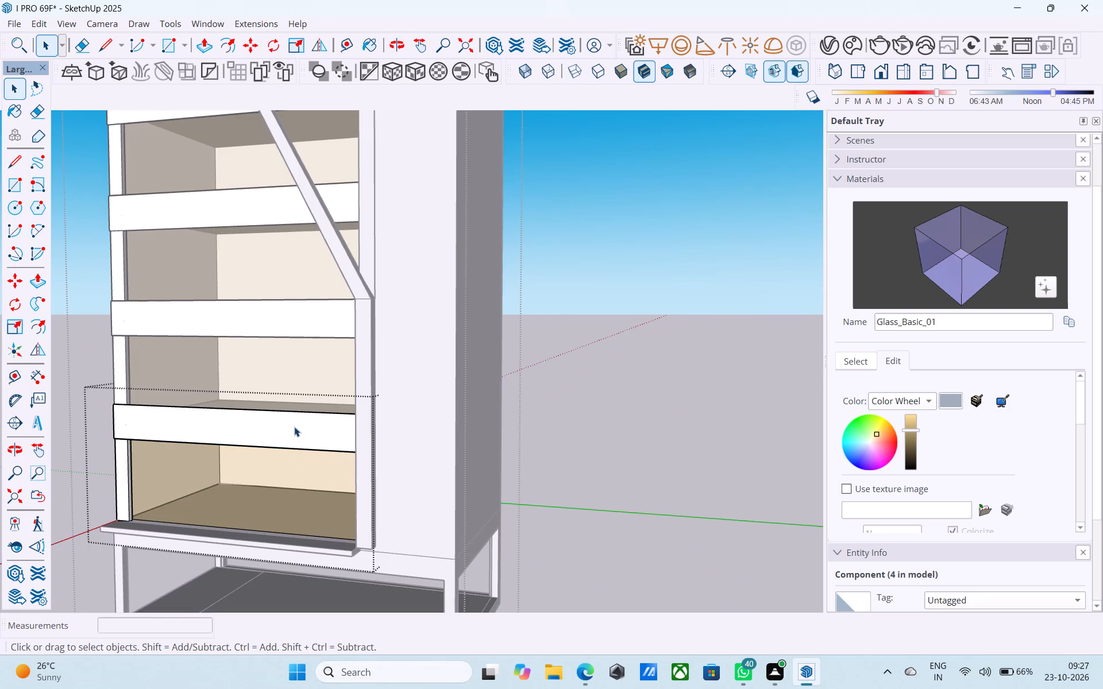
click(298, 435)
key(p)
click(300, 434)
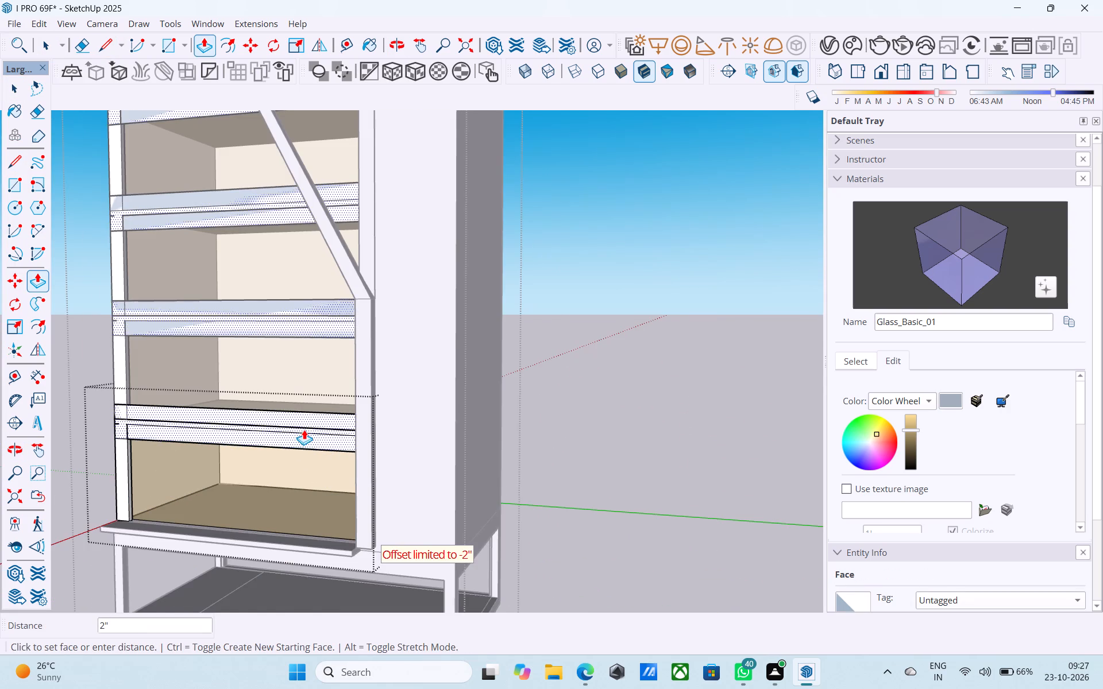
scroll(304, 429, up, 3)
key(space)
Examine how the projecting floor bands sit behind the diagonal brace, from both sides of the building, and leave the floor component.
scroll(304, 429, up, 1)
middle_drag(304, 429, 650, 523)
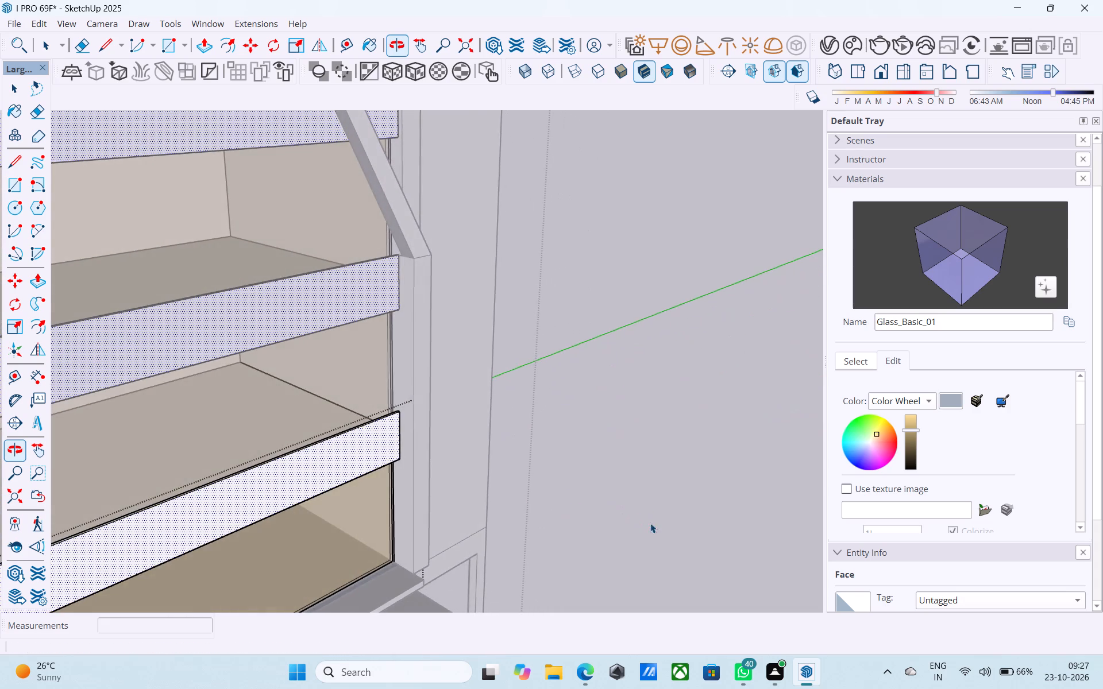
scroll(627, 493, down, 2)
scroll(627, 493, up, 1)
scroll(627, 493, down, 8)
middle_drag(460, 358, 507, 463)
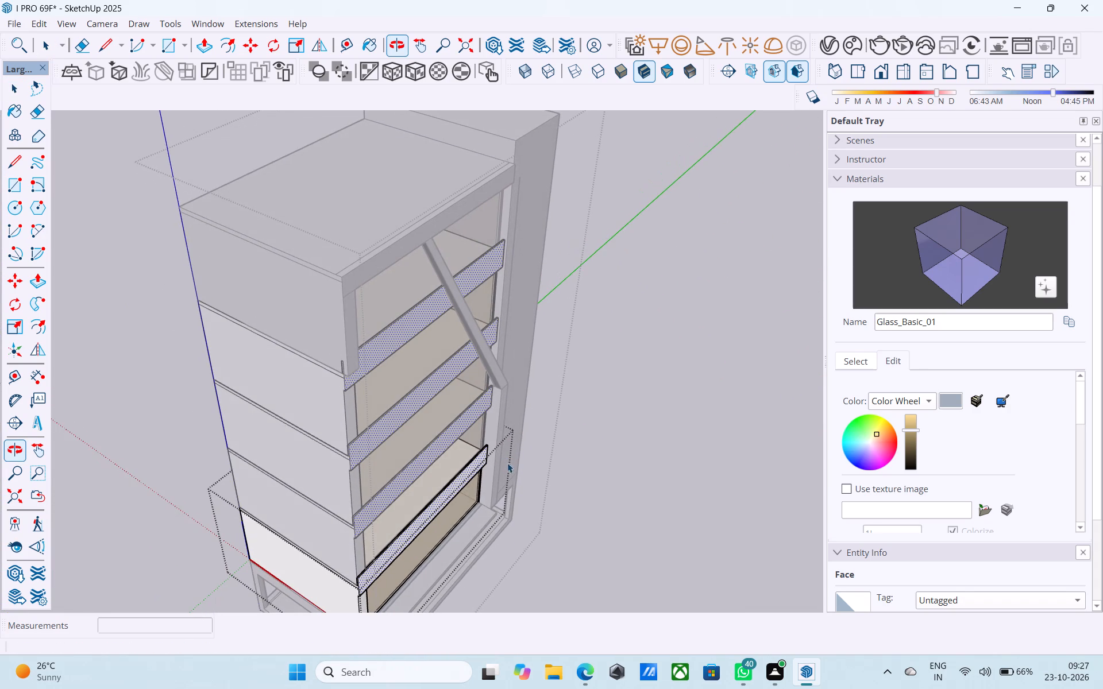
scroll(466, 408, up, 3)
scroll(431, 376, down, 1)
shift+middle_drag(431, 376, 473, 332)
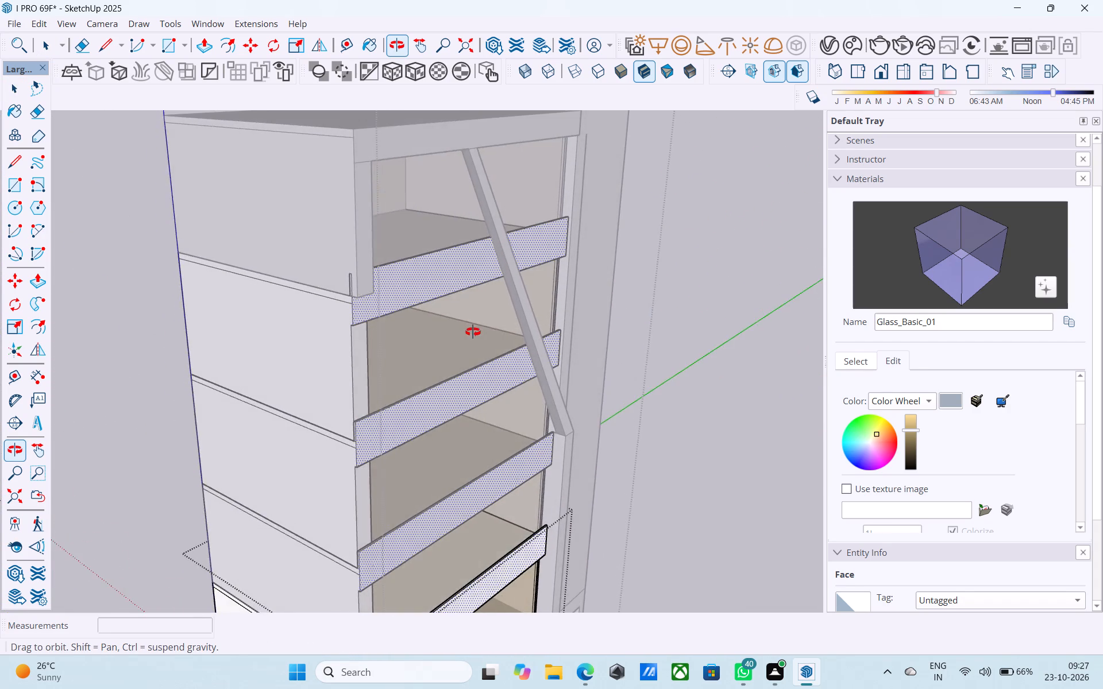
shift+middle_drag(473, 332, 560, 226)
scroll(541, 234, up, 6)
scroll(511, 247, down, 2)
shift+middle_drag(508, 248, 616, 244)
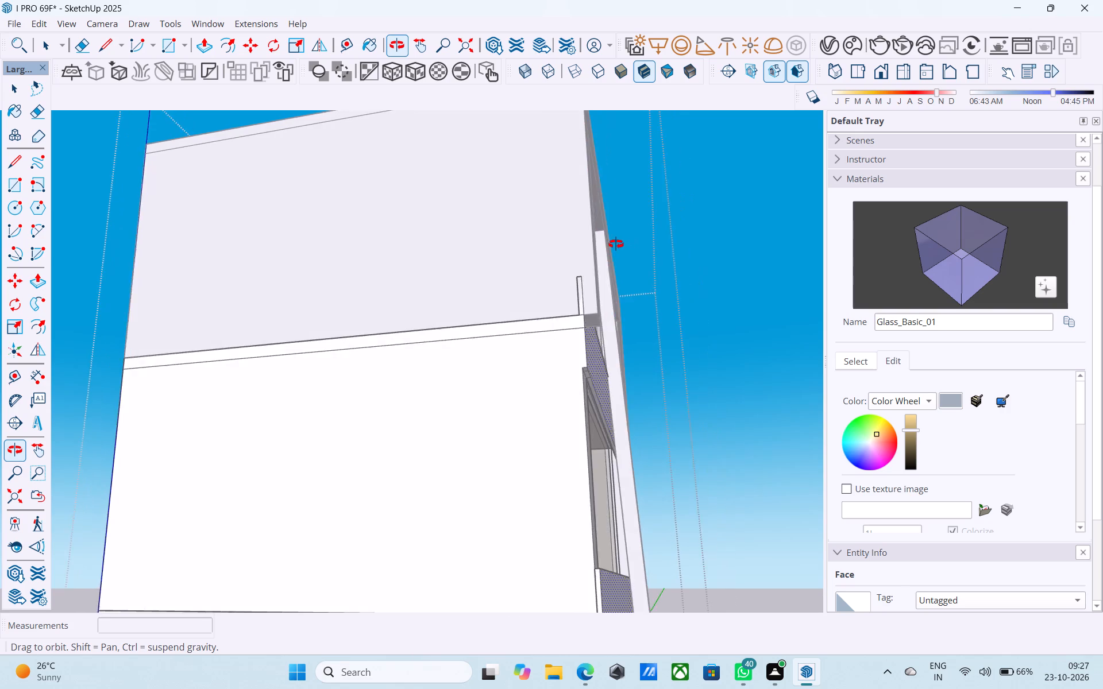
shift+middle_drag(616, 244, 80, 358)
scroll(97, 368, down, 1)
shift+middle_drag(176, 403, 160, 382)
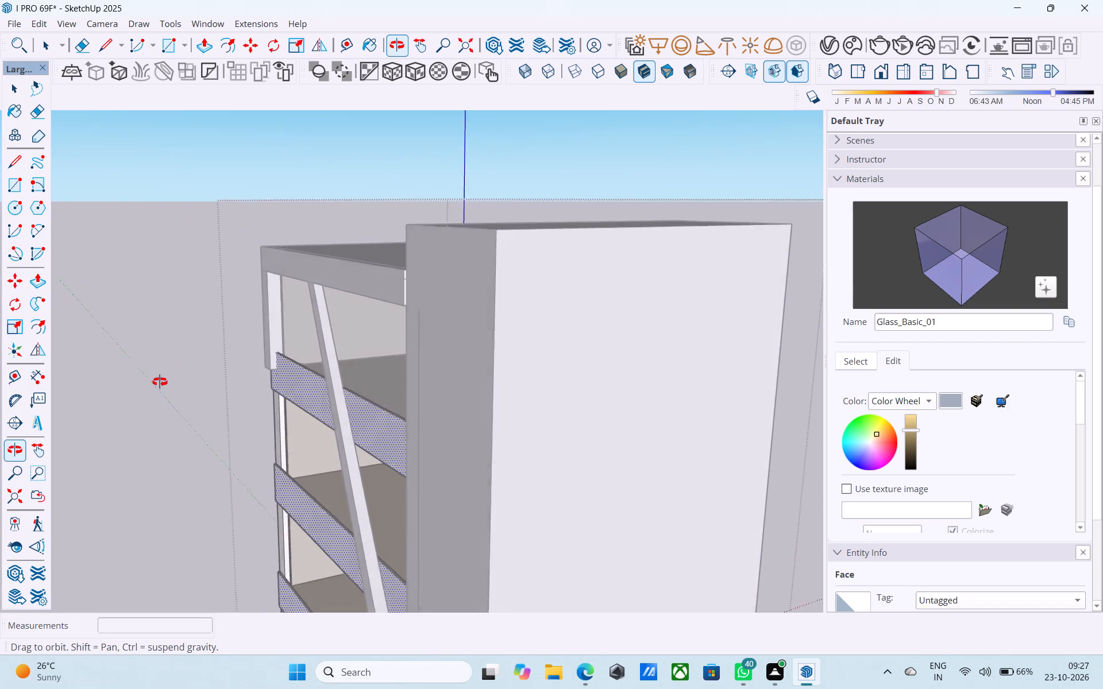
shift+middle_drag(160, 382, 159, 382)
scroll(347, 394, up, 16)
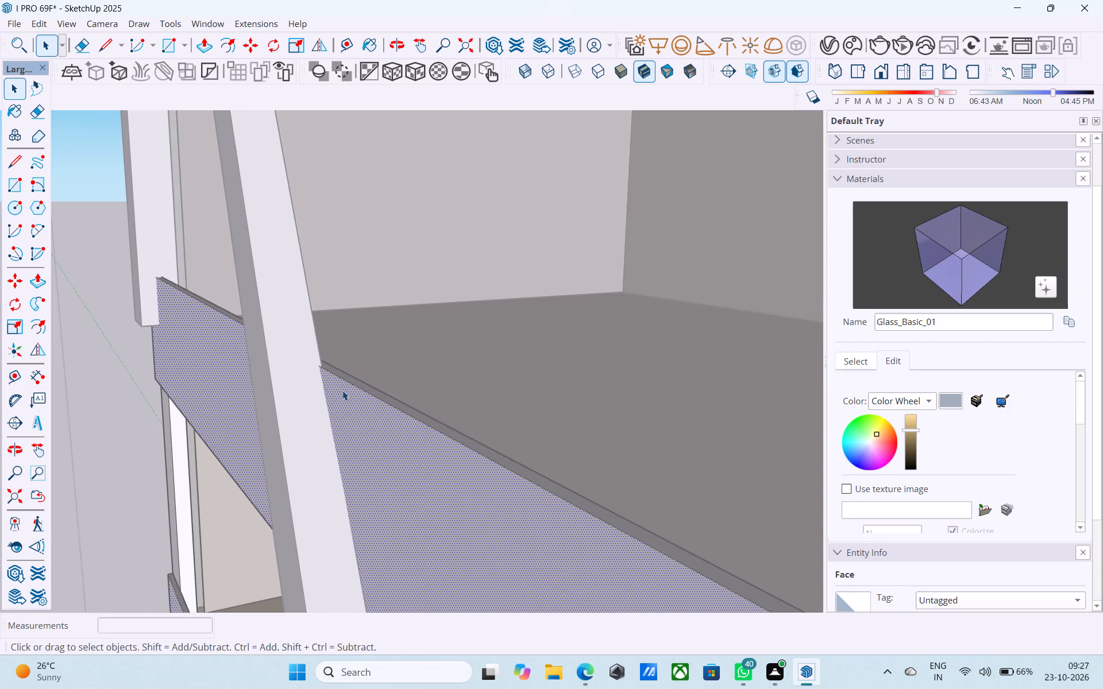
scroll(342, 390, down, 6)
shift+middle_drag(342, 390, 427, 515)
scroll(415, 446, up, 5)
scroll(418, 413, down, 10)
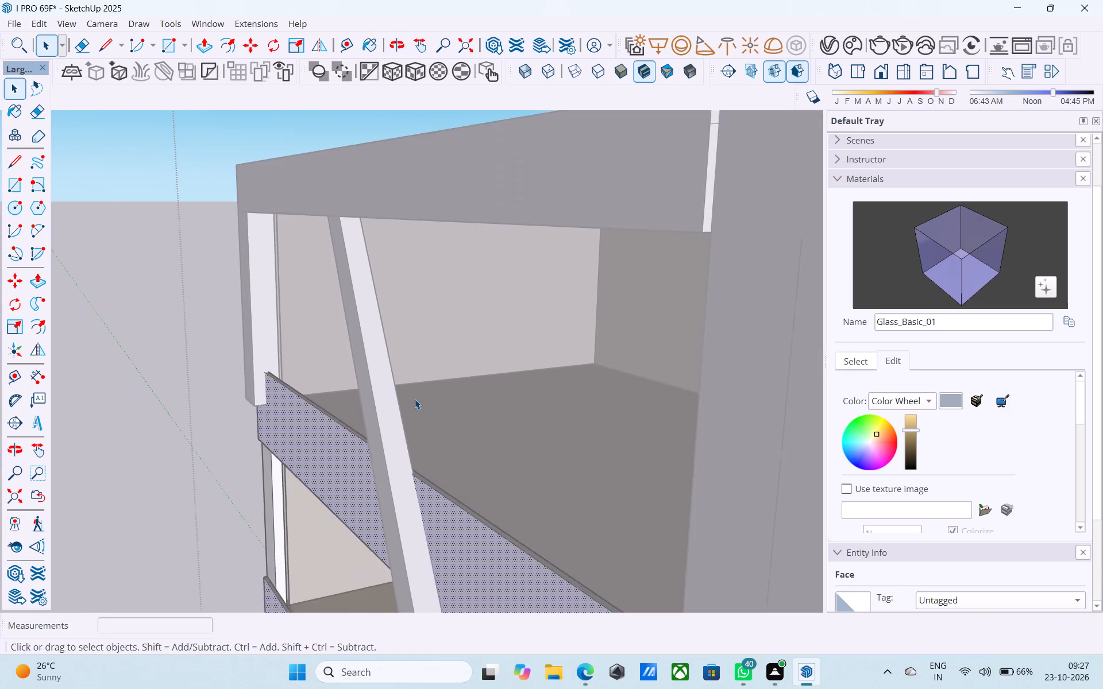
scroll(415, 399, down, 10)
click(280, 243)
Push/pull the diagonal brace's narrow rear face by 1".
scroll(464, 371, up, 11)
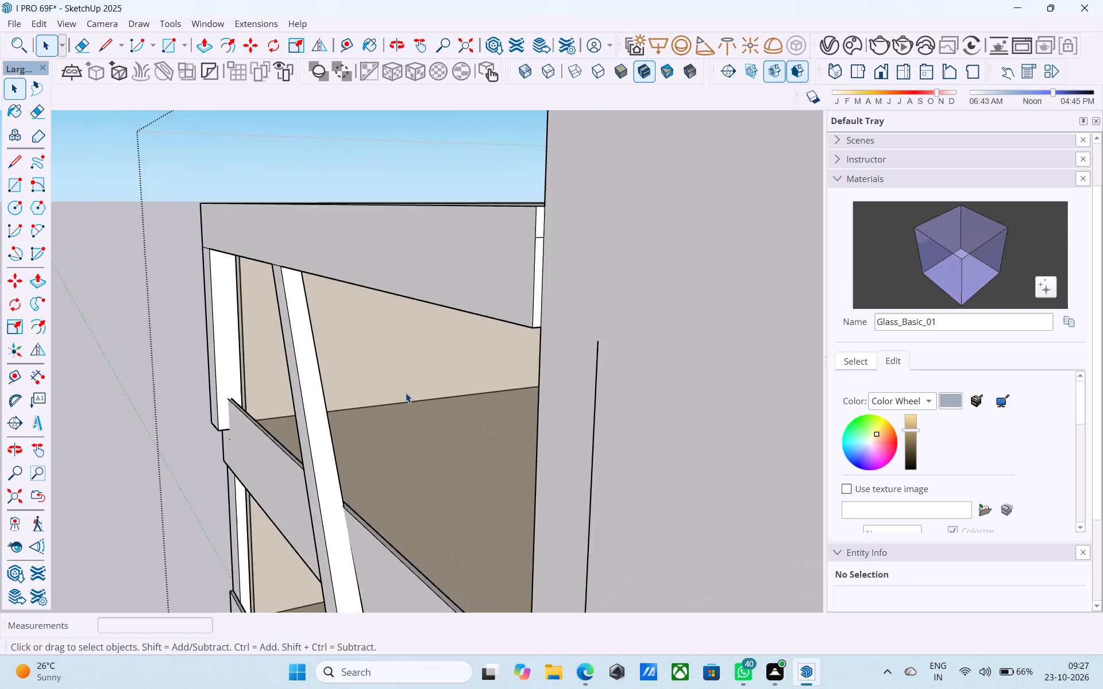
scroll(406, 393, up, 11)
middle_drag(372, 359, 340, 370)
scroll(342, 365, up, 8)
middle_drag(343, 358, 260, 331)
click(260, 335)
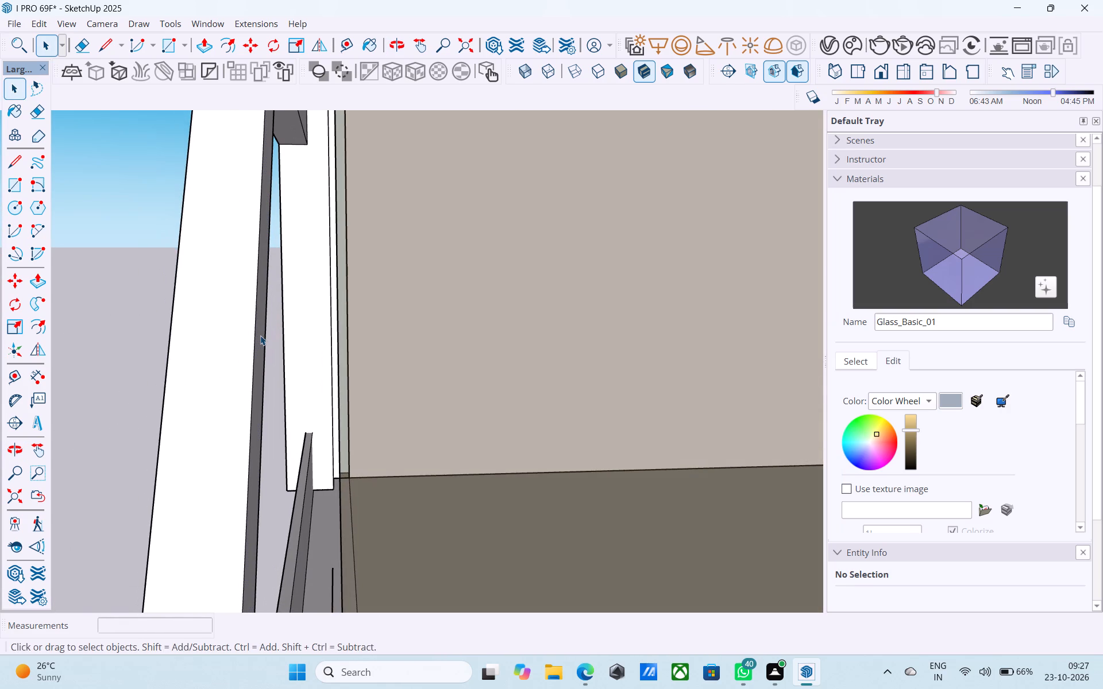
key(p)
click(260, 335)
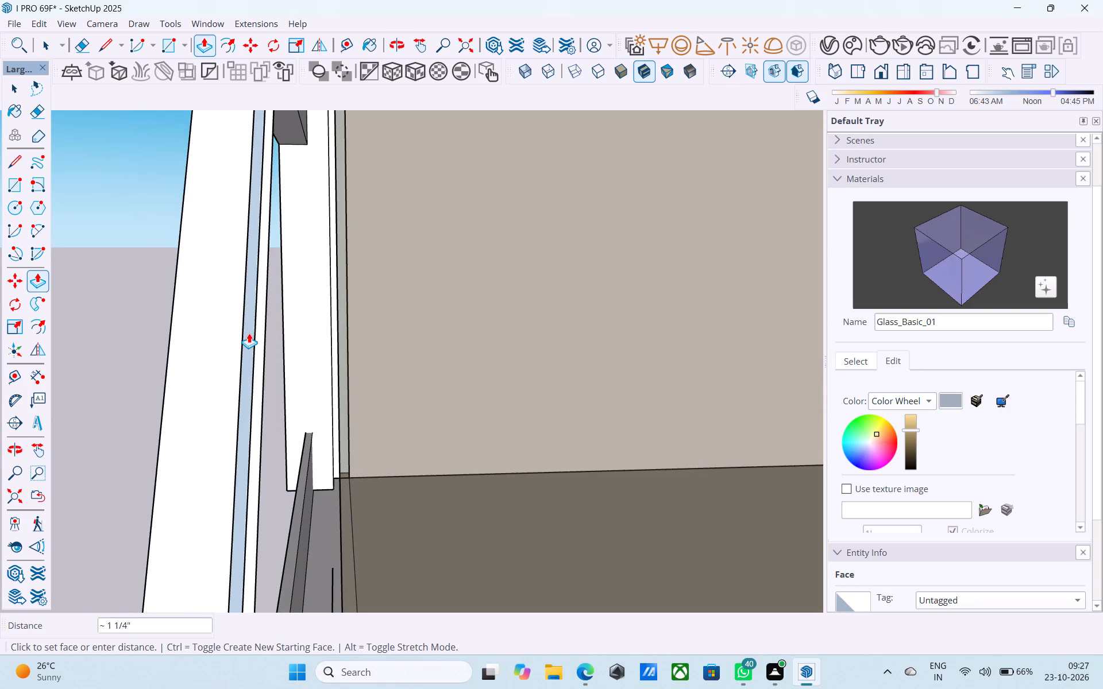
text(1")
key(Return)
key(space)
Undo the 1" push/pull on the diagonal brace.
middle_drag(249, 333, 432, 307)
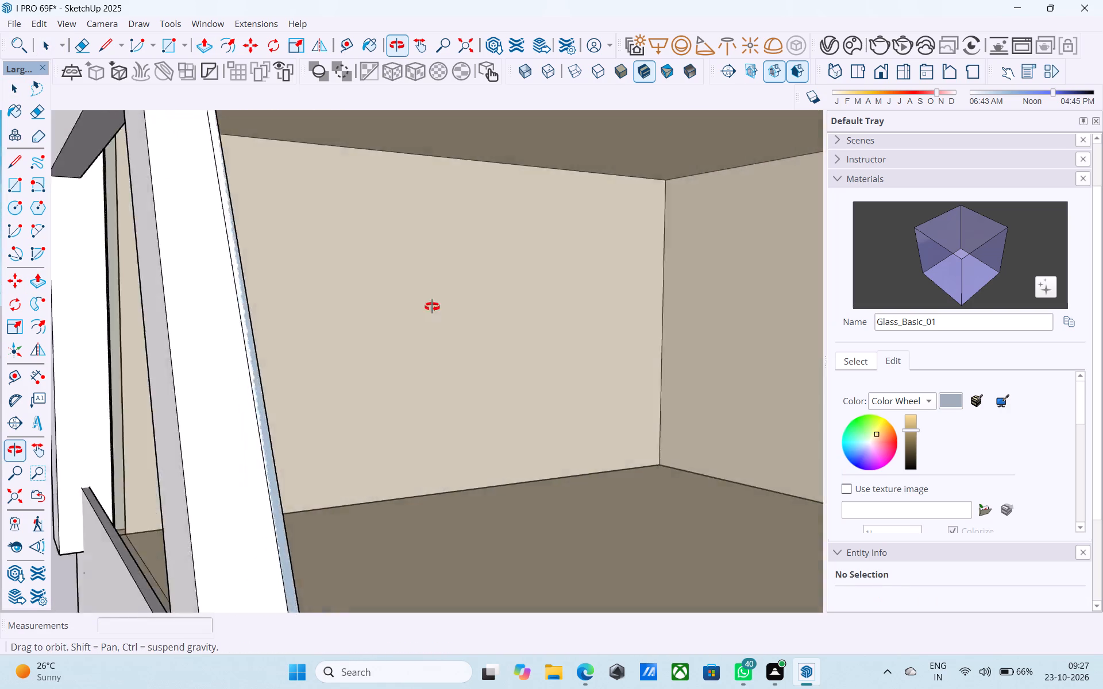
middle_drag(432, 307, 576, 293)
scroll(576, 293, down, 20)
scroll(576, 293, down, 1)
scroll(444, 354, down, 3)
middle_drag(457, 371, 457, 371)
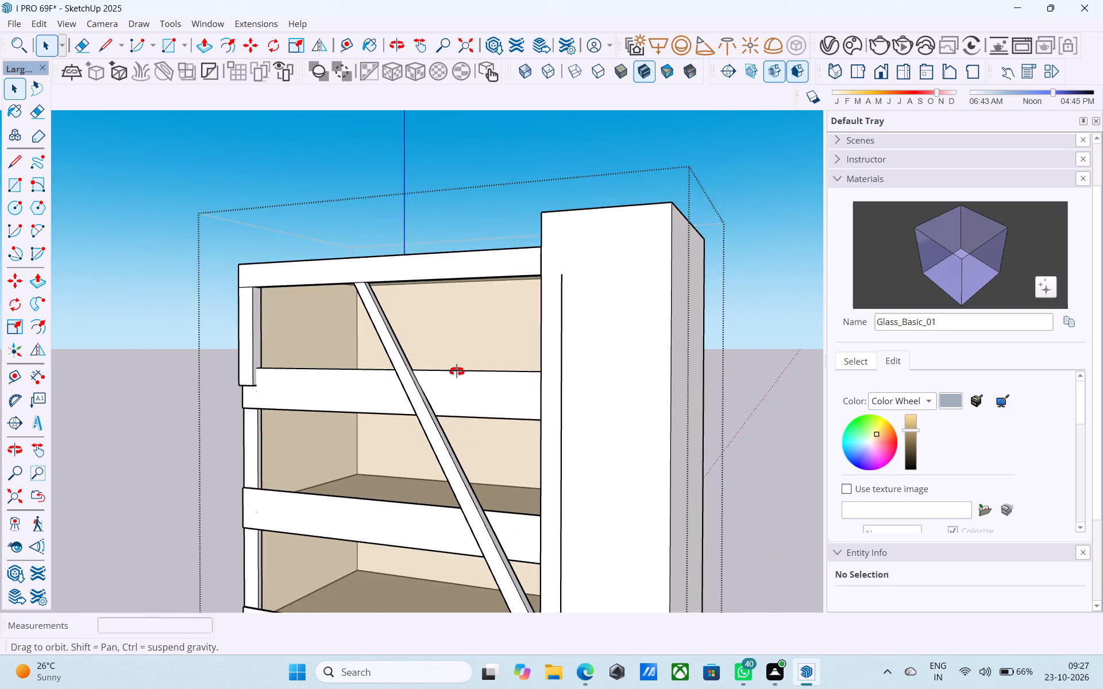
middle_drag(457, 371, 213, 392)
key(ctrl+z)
Examine the diagonal brace from below and both sides where it crosses the projecting bands.
scroll(337, 431, up, 5)
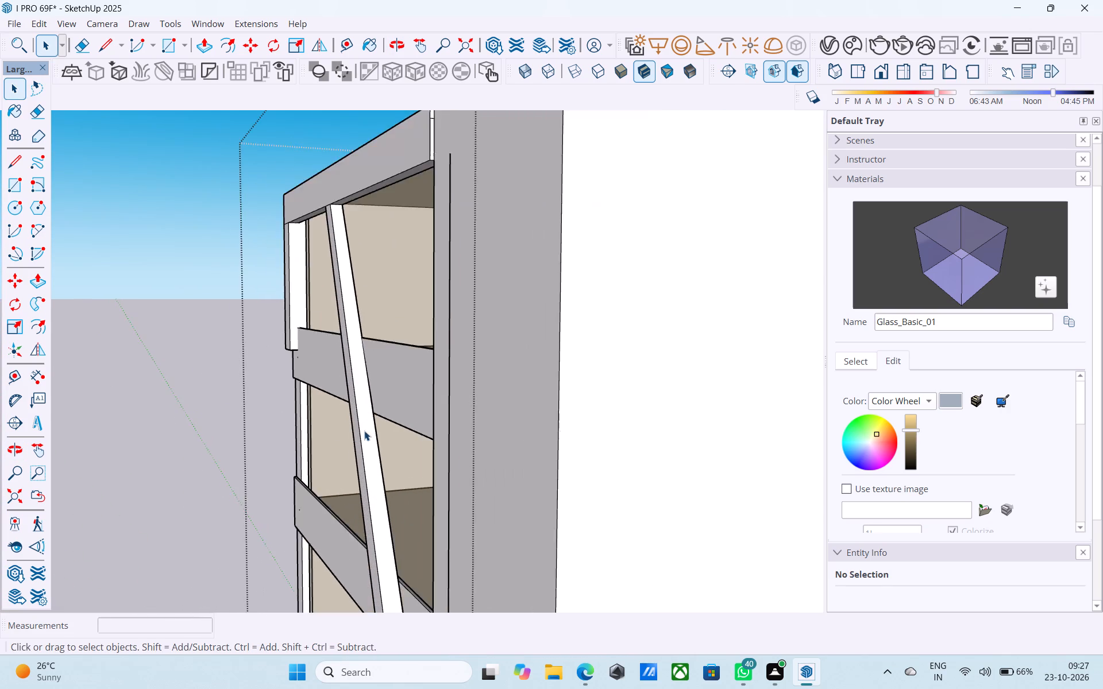
scroll(364, 431, up, 6)
middle_drag(379, 448, 1009, 382)
middle_drag(489, 415, 496, 405)
scroll(495, 408, up, 8)
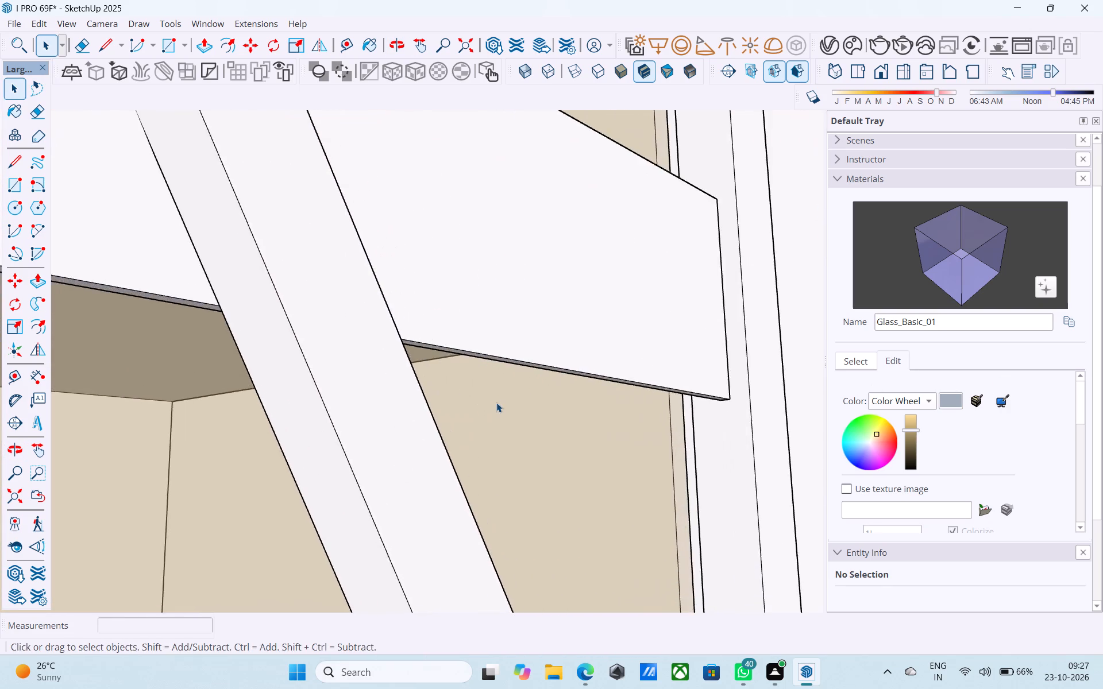
middle_drag(503, 402, 685, 370)
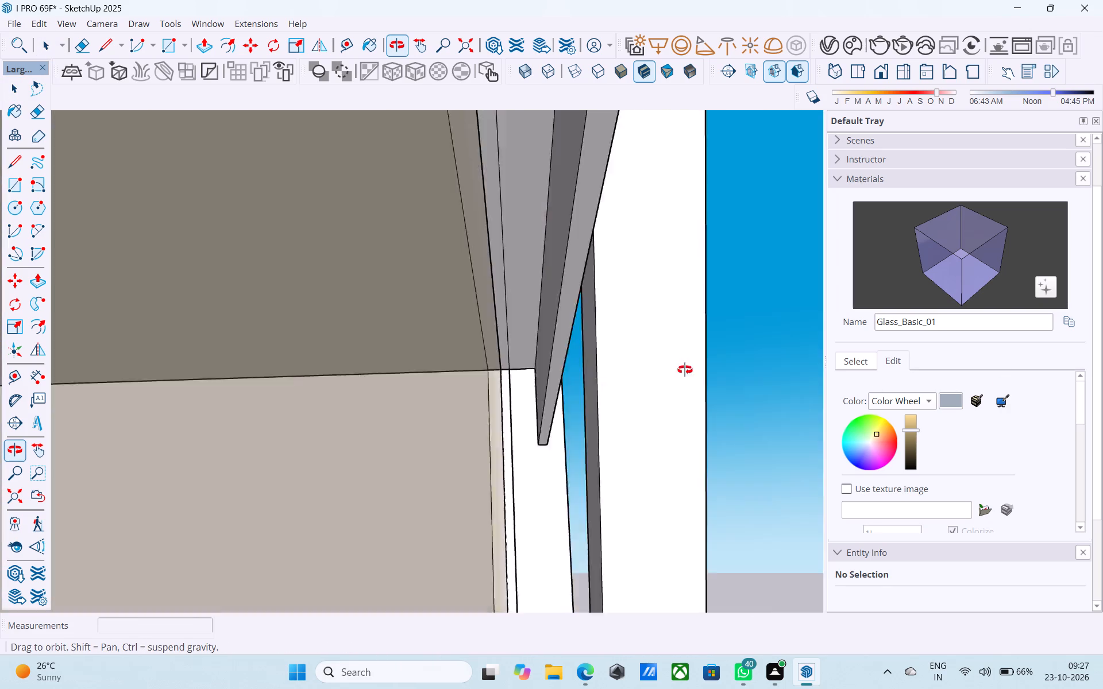
middle_drag(685, 370, 334, 403)
scroll(334, 402, down, 20)
scroll(334, 402, down, 3)
middle_drag(466, 415, 483, 435)
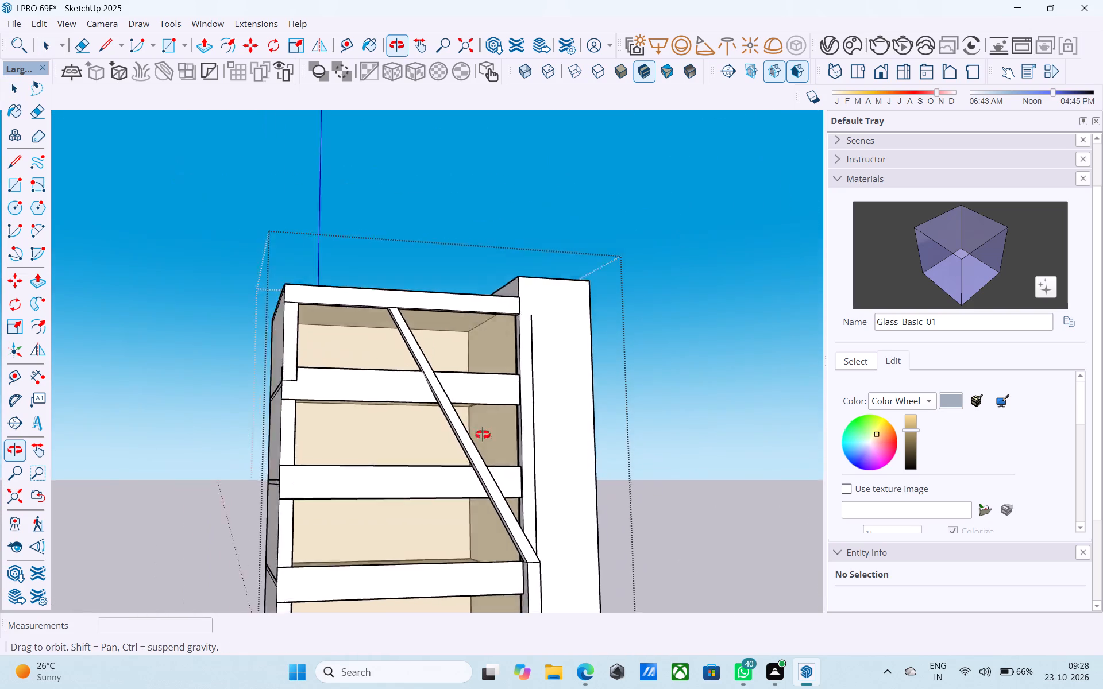
middle_drag(483, 435, 576, 503)
scroll(445, 365, up, 8)
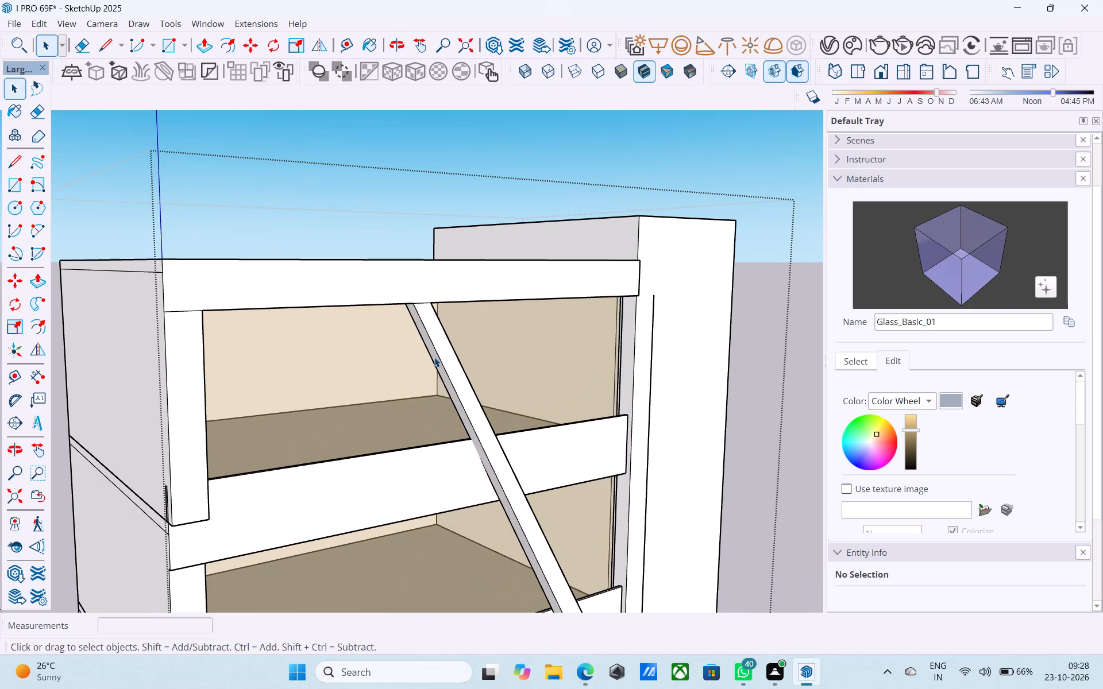
scroll(434, 350, up, 1)
scroll(441, 319, down, 7)
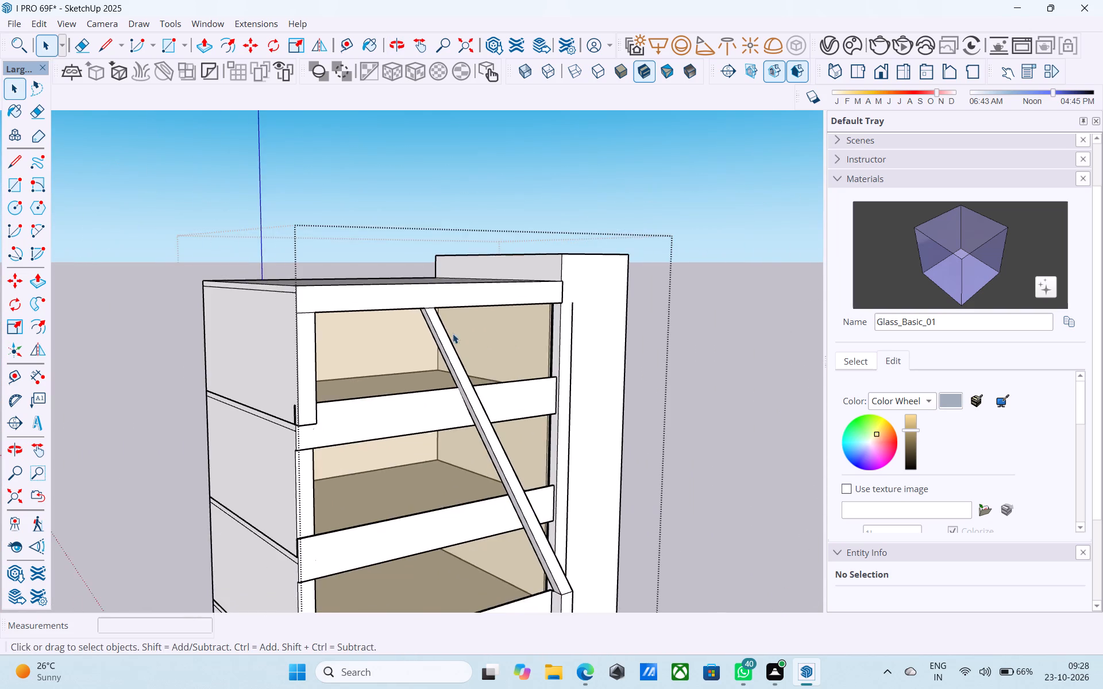
scroll(398, 315, down, 6)
middle_drag(395, 338, 646, 343)
middle_drag(527, 365, 284, 377)
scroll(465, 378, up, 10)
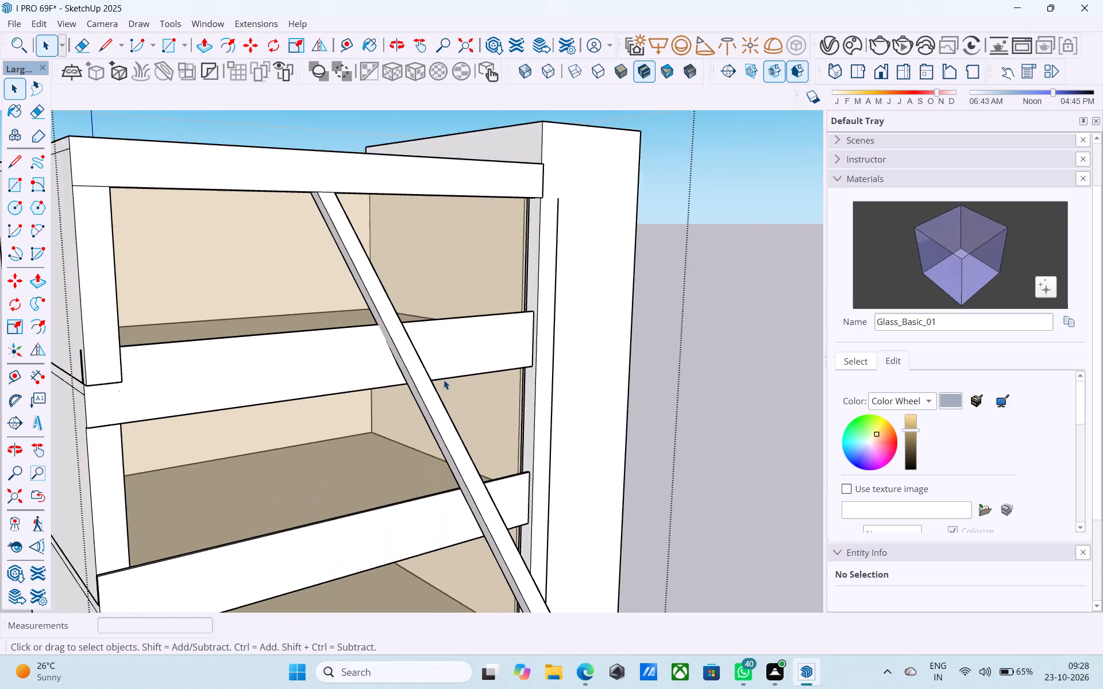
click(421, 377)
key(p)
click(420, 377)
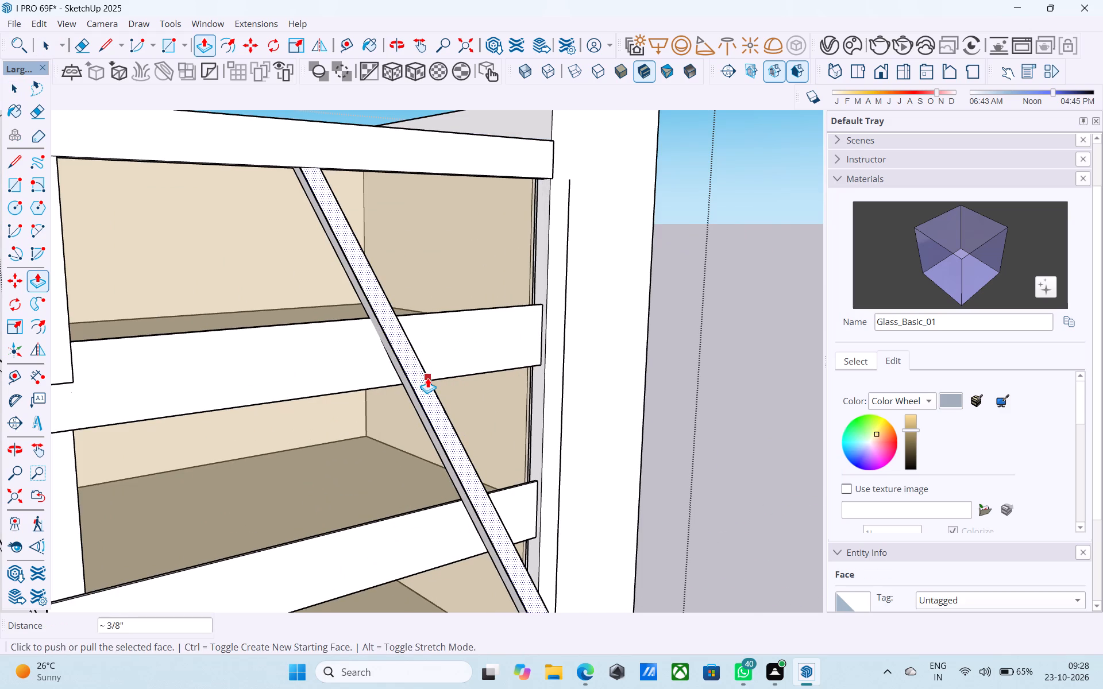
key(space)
Pull the diagonal brace's front face outward by 6".
middle_drag(417, 380, 338, 383)
scroll(339, 382, down, 3)
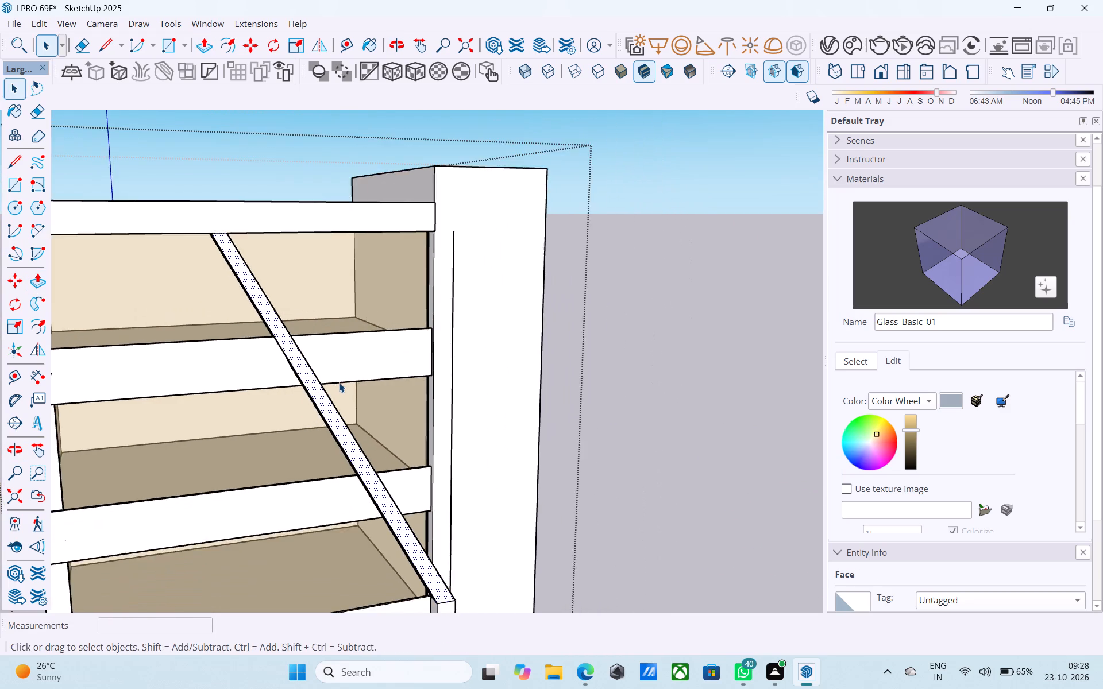
middle_drag(339, 382, 234, 353)
middle_drag(438, 353, 394, 363)
scroll(351, 366, up, 4)
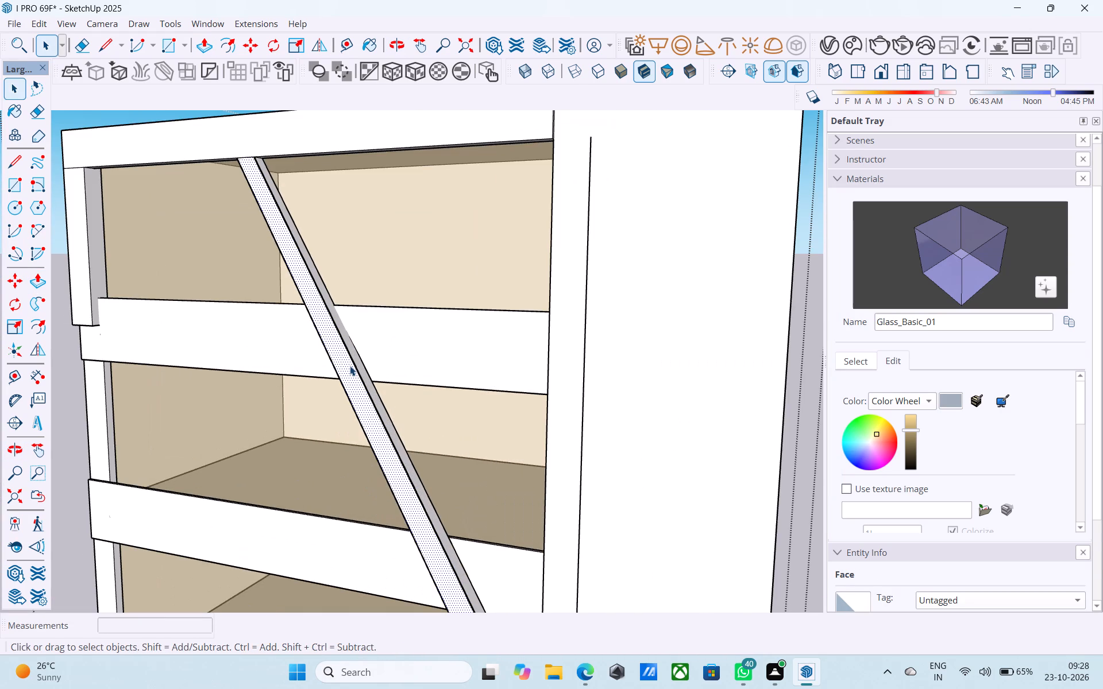
key(p)
click(349, 366)
text(6")
key(Return)
key(space)
shift+middle_drag(338, 369, 342, 389)
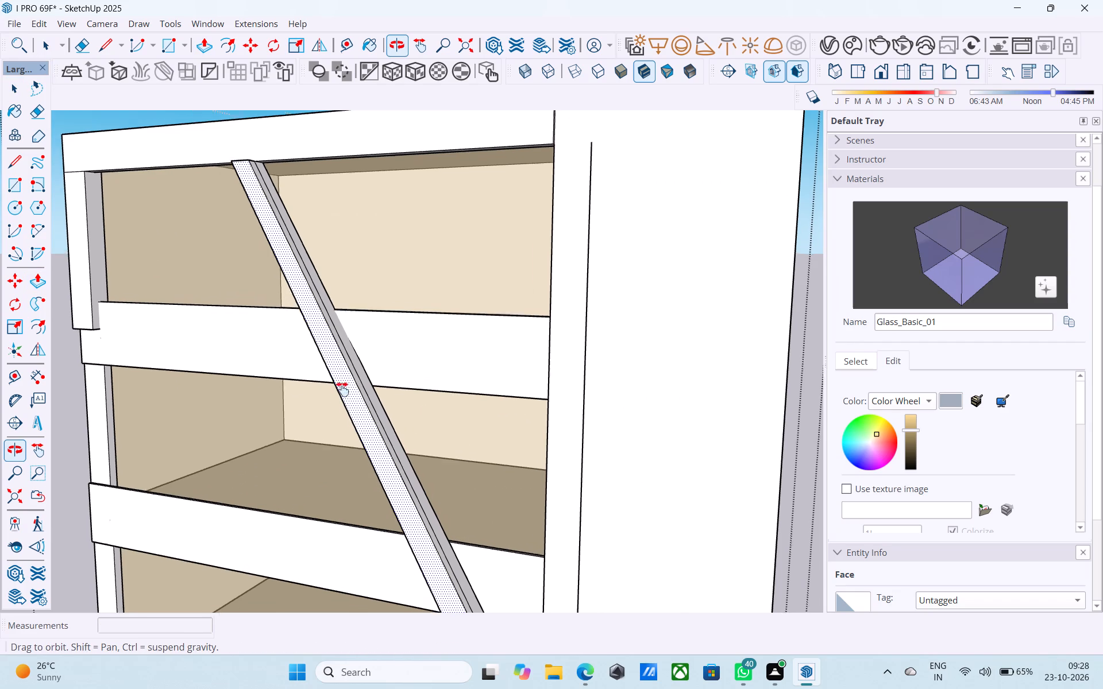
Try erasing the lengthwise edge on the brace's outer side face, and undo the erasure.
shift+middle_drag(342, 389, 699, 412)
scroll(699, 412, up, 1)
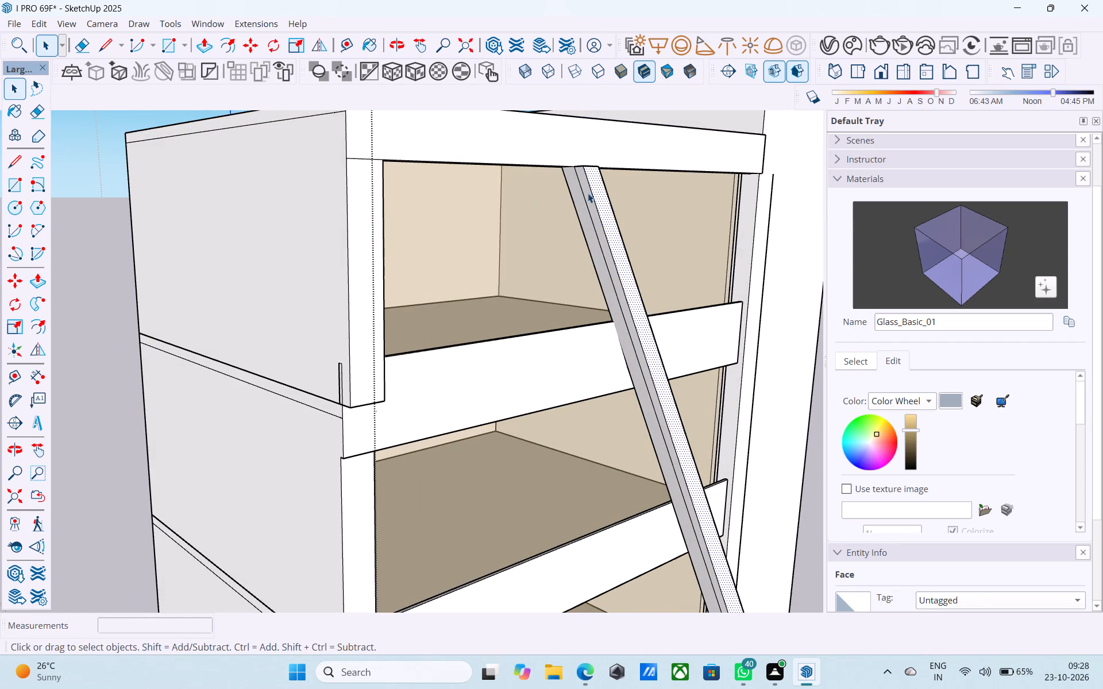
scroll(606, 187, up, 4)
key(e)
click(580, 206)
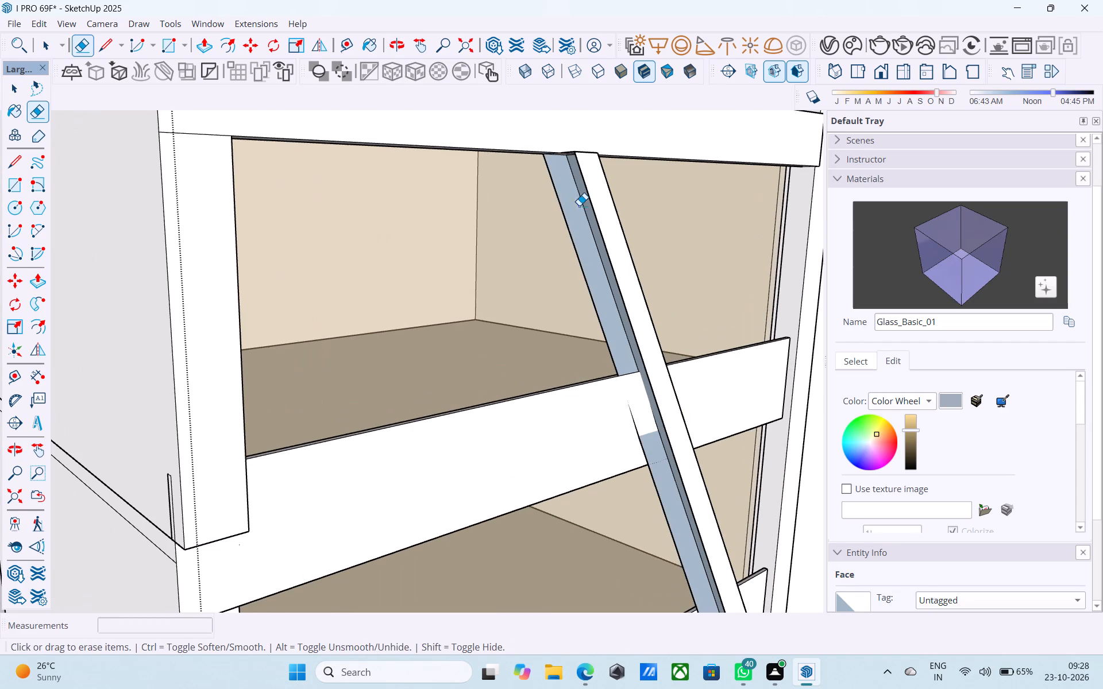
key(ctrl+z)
Examine the whole building and its diagonal brace from the front and the corner.
scroll(495, 158, down, 3)
scroll(495, 158, up, 2)
scroll(495, 158, down, 3)
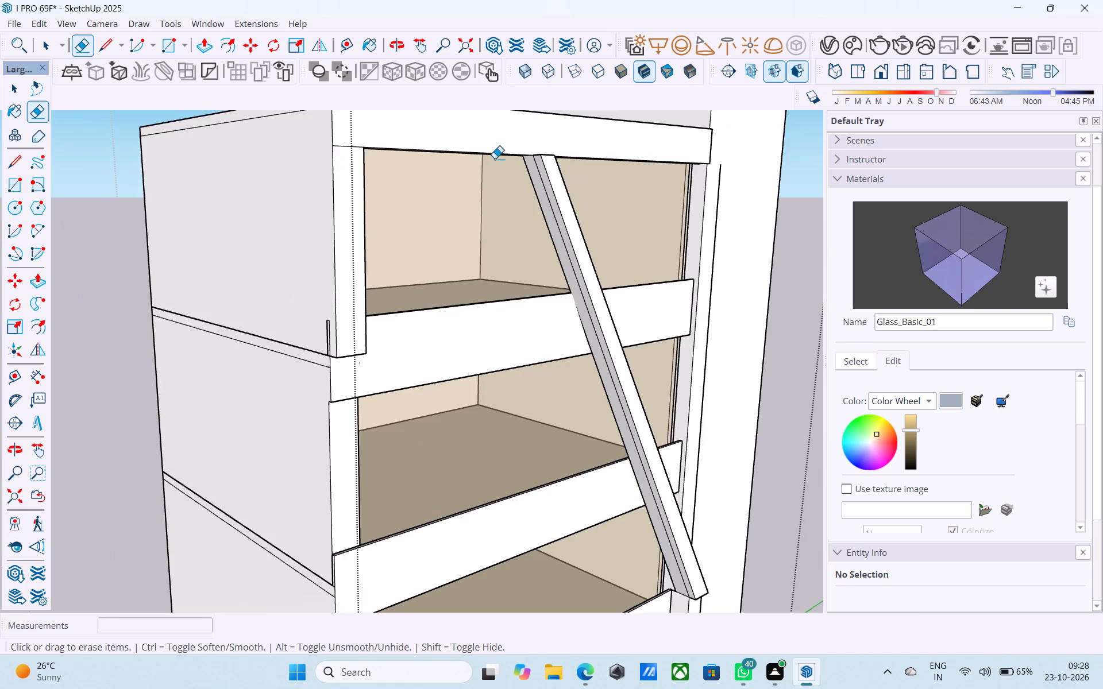
scroll(495, 158, down, 8)
middle_drag(504, 182, 460, 157)
scroll(472, 166, down, 5)
middle_drag(473, 175, 424, 162)
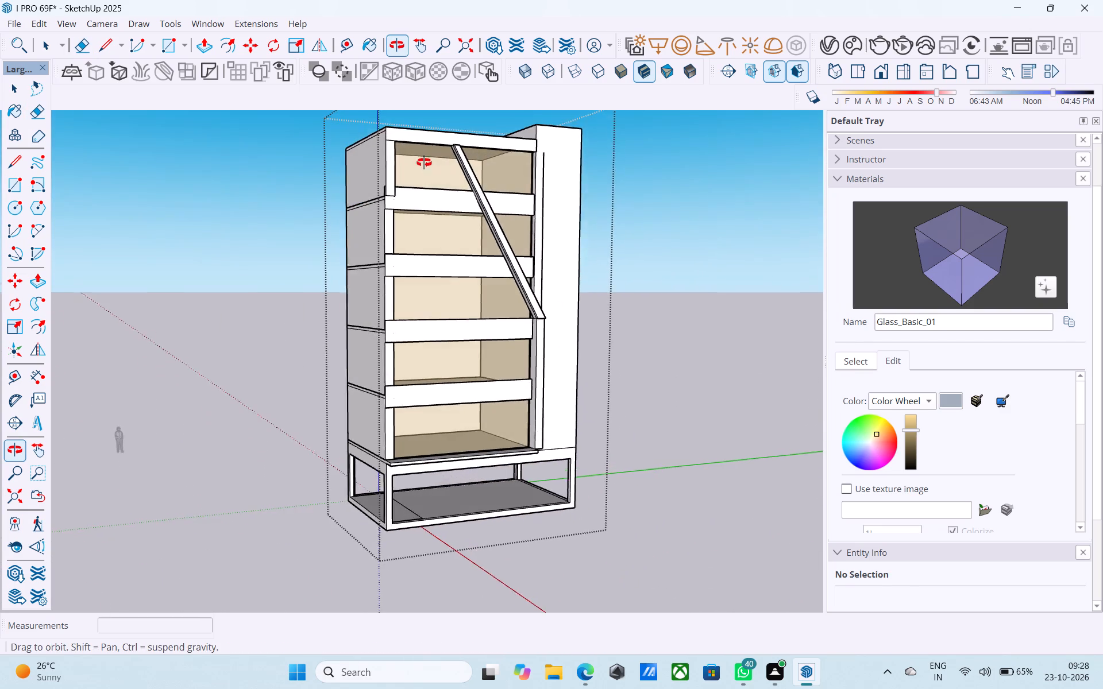
middle_drag(424, 162, 390, 187)
middle_drag(510, 206, 456, 204)
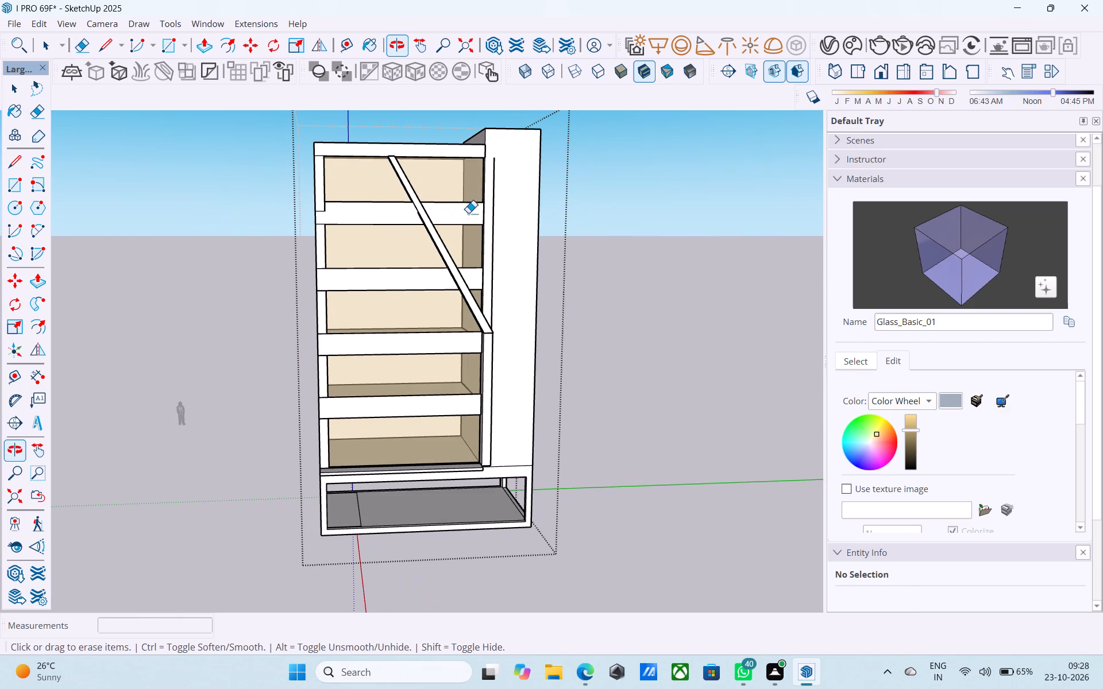
middle_drag(471, 234, 605, 224)
scroll(537, 239, down, 5)
key(space)
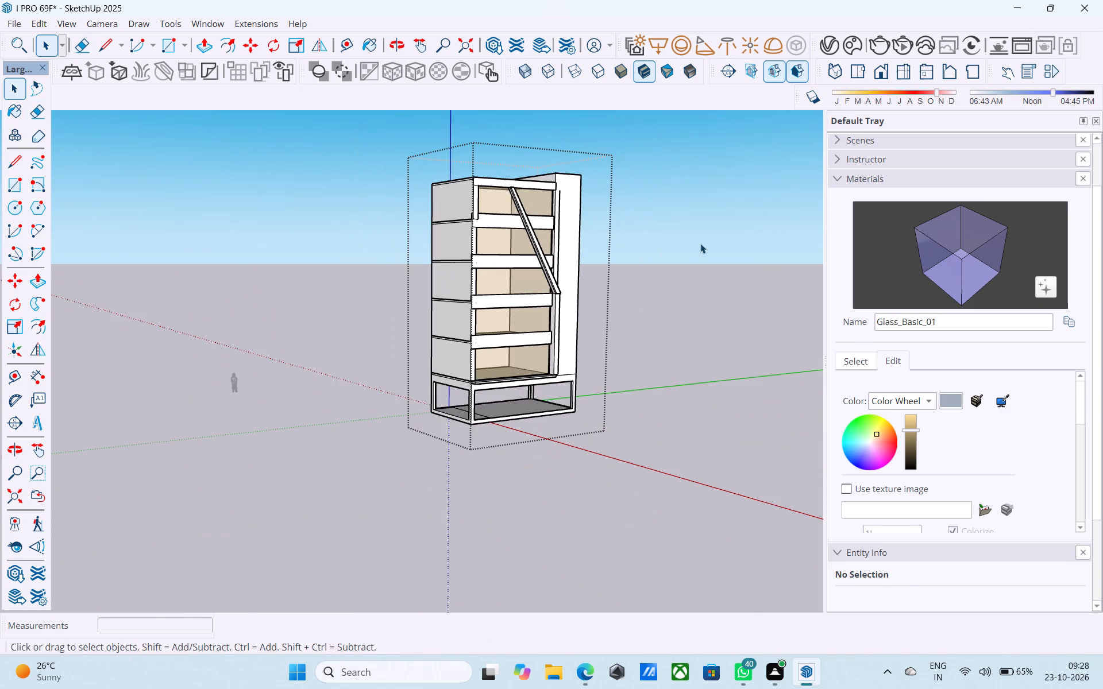
Leave the group being edited and explode the whole building group into its separate parts.
click(700, 243)
drag(569, 451, 412, 202)
right_click(468, 221)
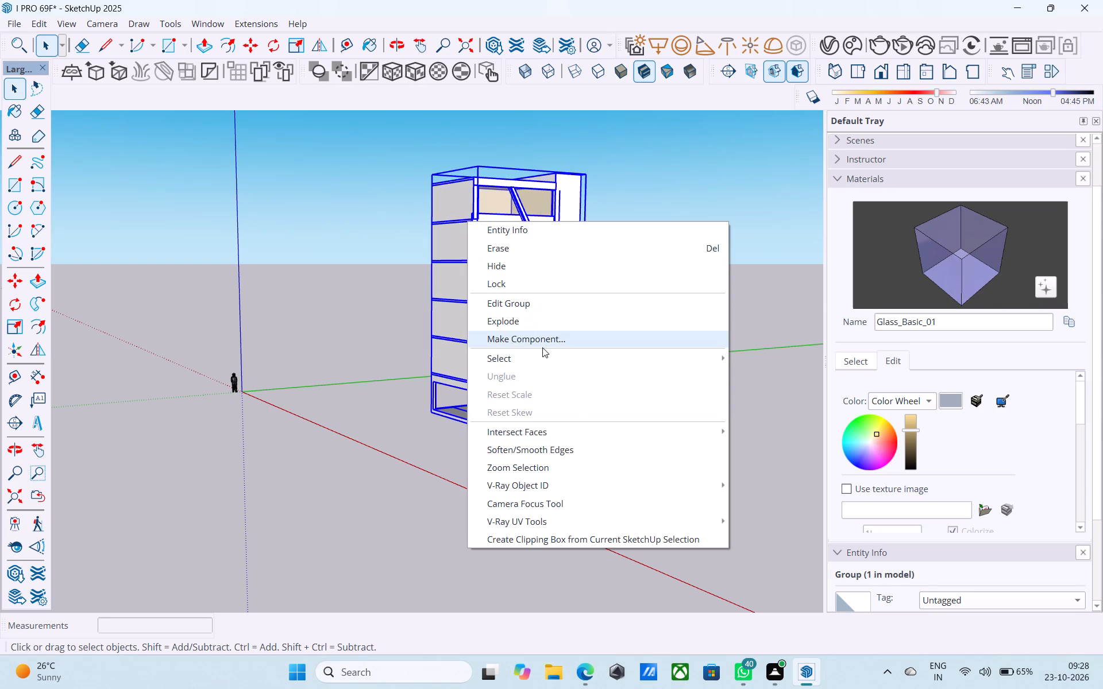
click(540, 326)
click(631, 288)
click(507, 297)
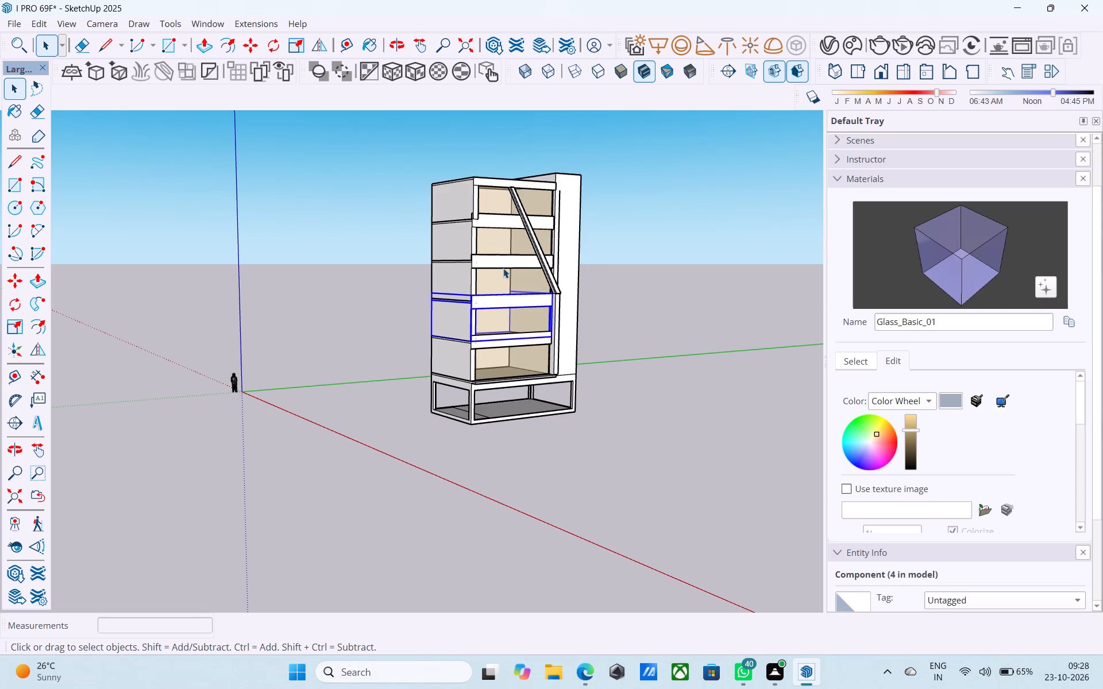
click(503, 268)
Select the floor components the diagonal brace crosses, together with the brace, and explode them into loose geometry.
click(660, 292)
drag(581, 404, 425, 154)
right_click(425, 154)
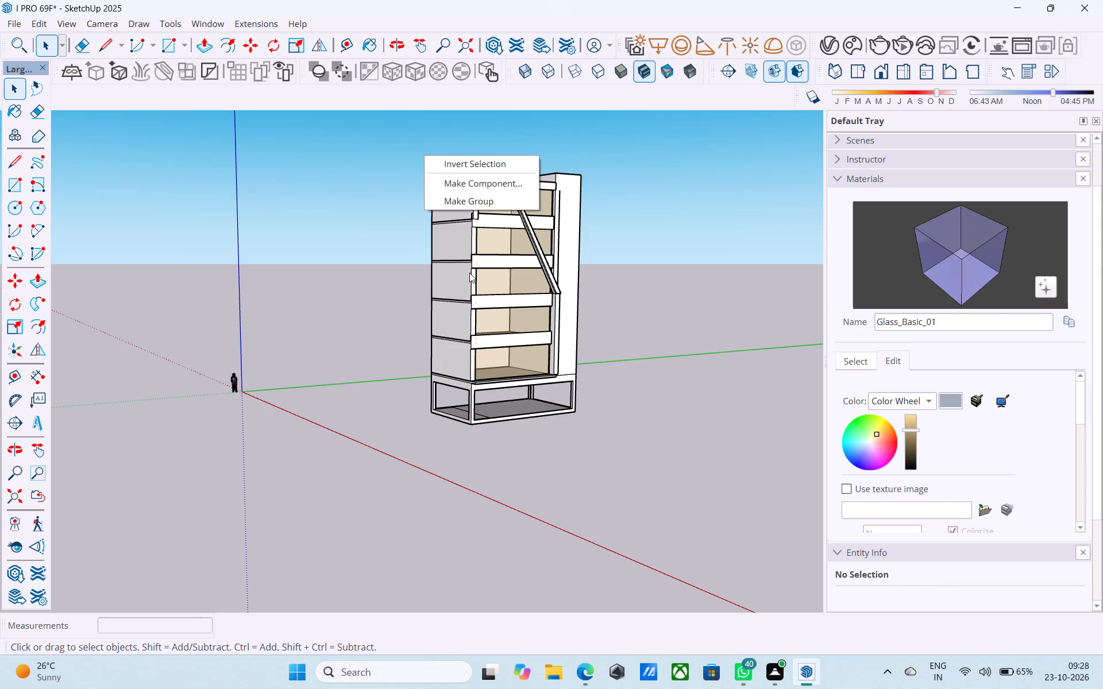
click(682, 236)
drag(547, 300, 488, 249)
right_click(487, 246)
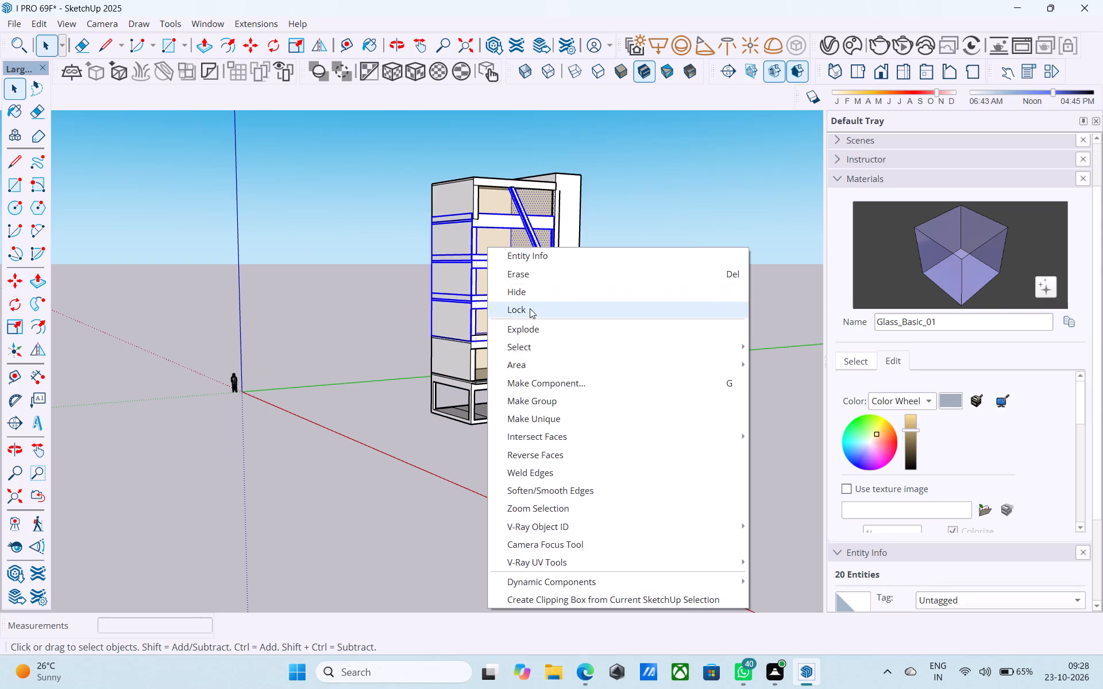
click(536, 331)
click(641, 268)
click(468, 199)
click(467, 227)
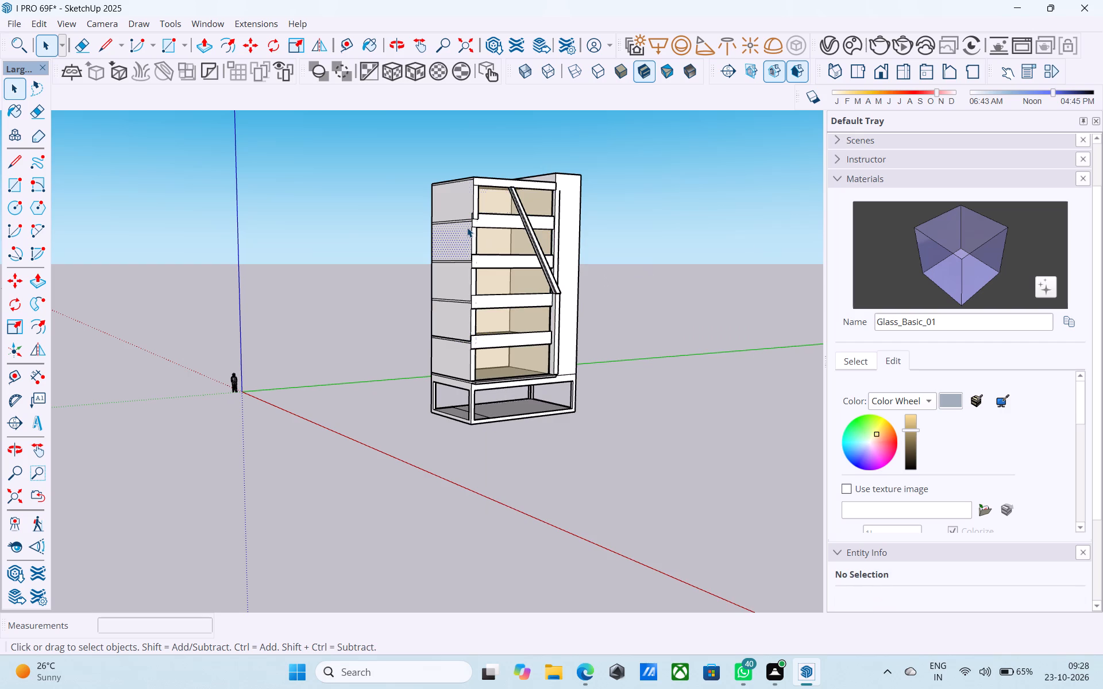
click(464, 273)
click(446, 320)
click(458, 355)
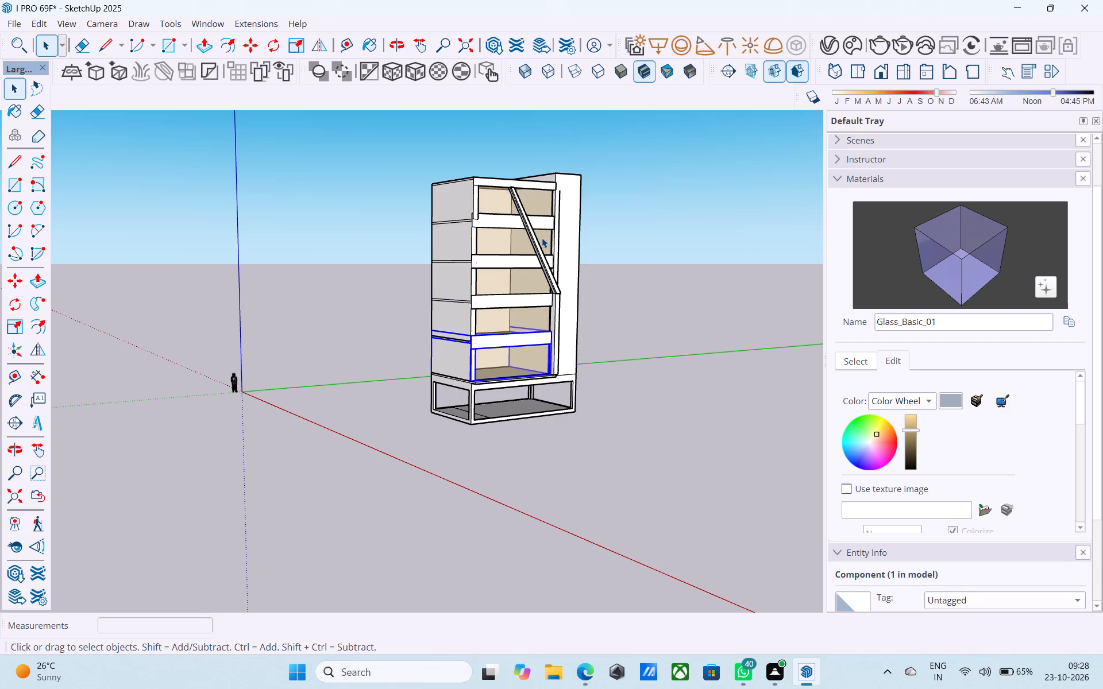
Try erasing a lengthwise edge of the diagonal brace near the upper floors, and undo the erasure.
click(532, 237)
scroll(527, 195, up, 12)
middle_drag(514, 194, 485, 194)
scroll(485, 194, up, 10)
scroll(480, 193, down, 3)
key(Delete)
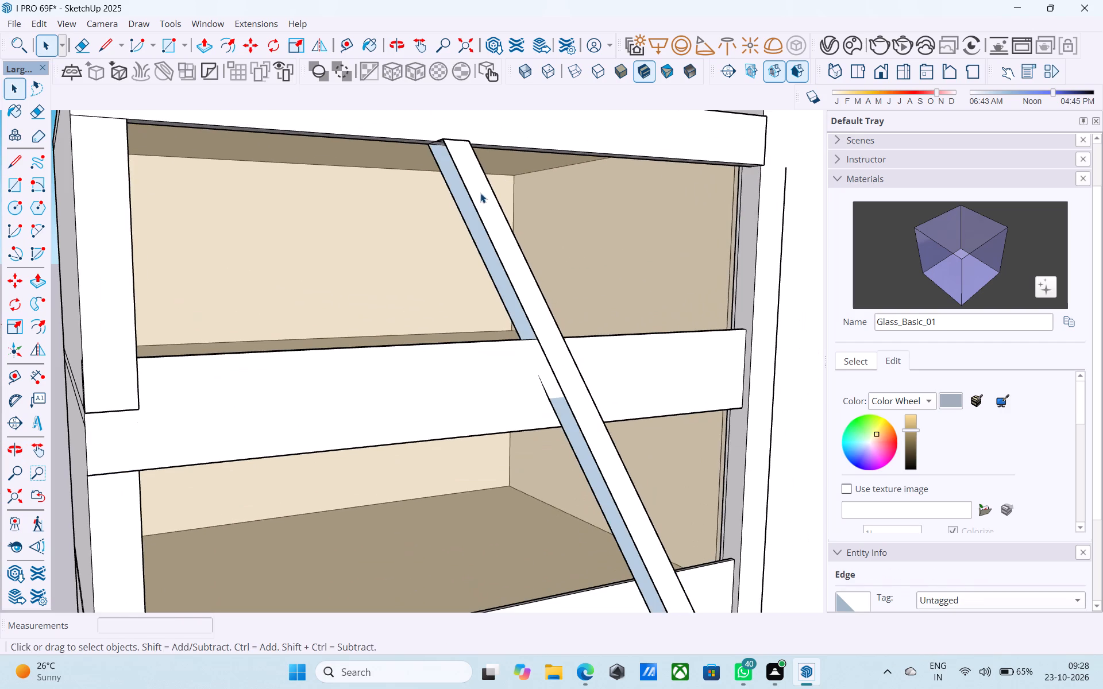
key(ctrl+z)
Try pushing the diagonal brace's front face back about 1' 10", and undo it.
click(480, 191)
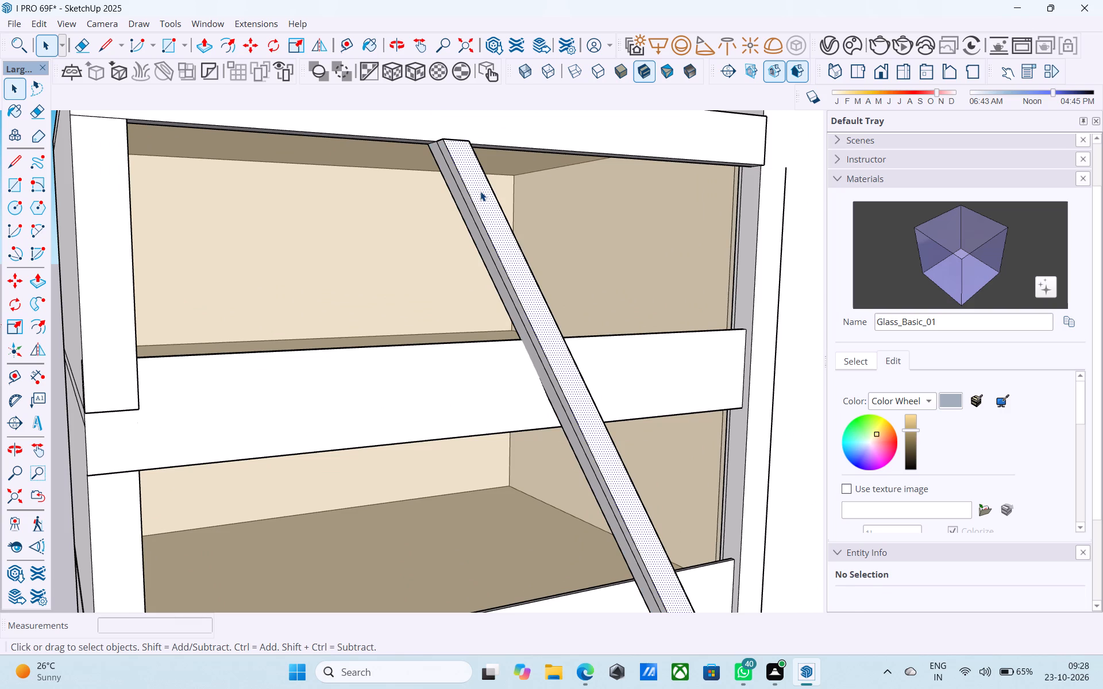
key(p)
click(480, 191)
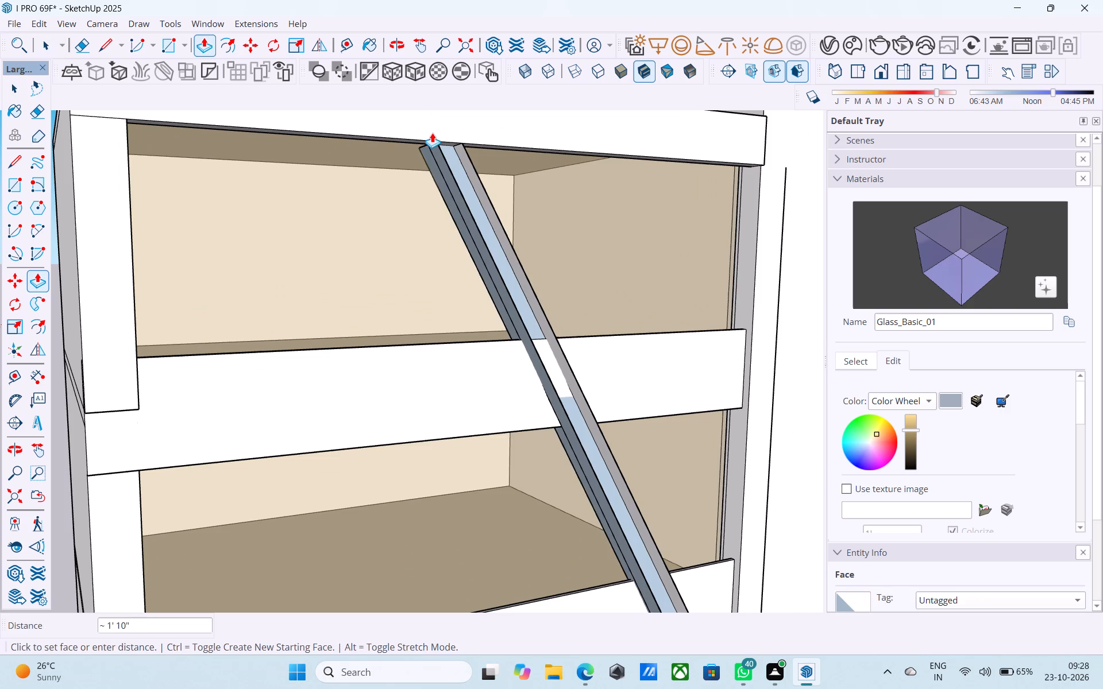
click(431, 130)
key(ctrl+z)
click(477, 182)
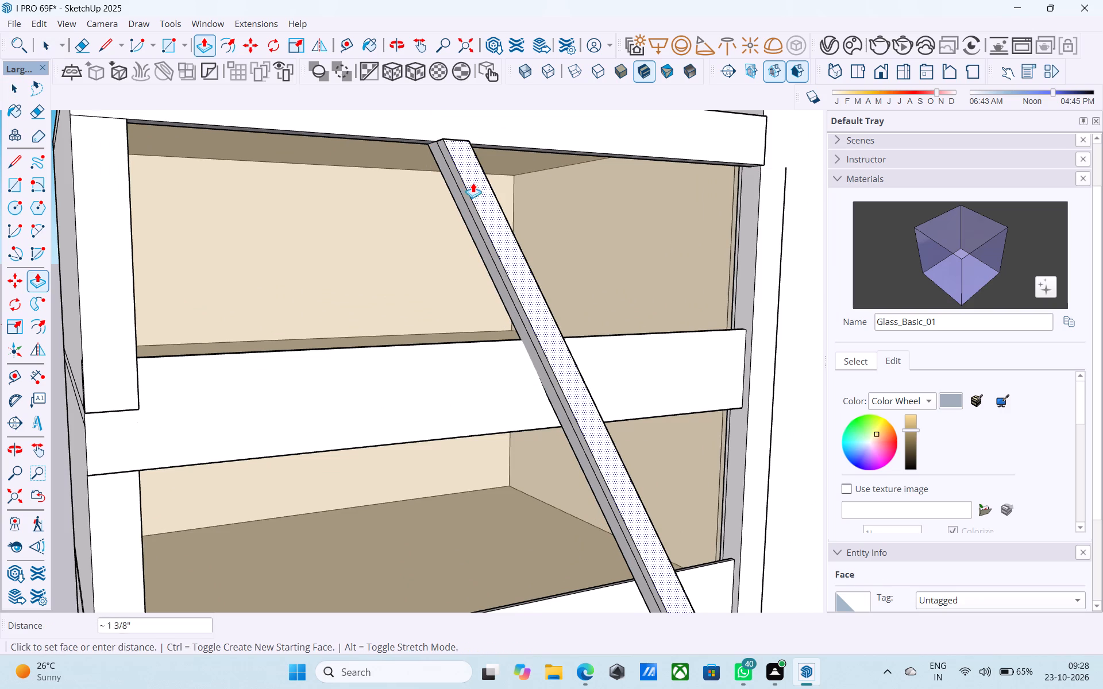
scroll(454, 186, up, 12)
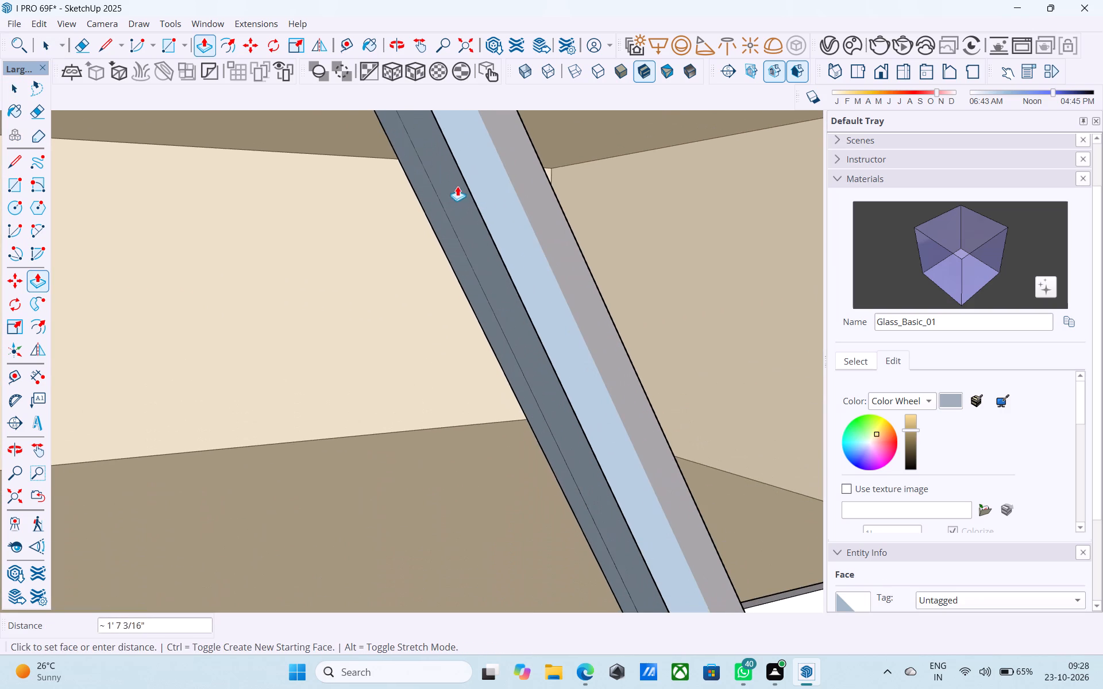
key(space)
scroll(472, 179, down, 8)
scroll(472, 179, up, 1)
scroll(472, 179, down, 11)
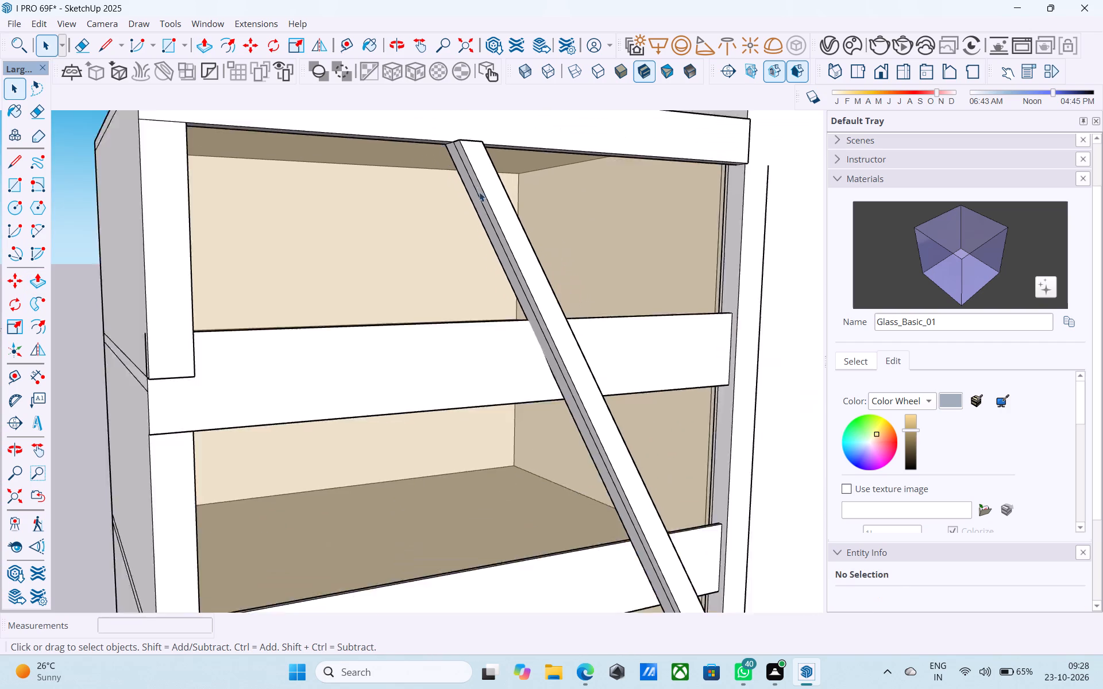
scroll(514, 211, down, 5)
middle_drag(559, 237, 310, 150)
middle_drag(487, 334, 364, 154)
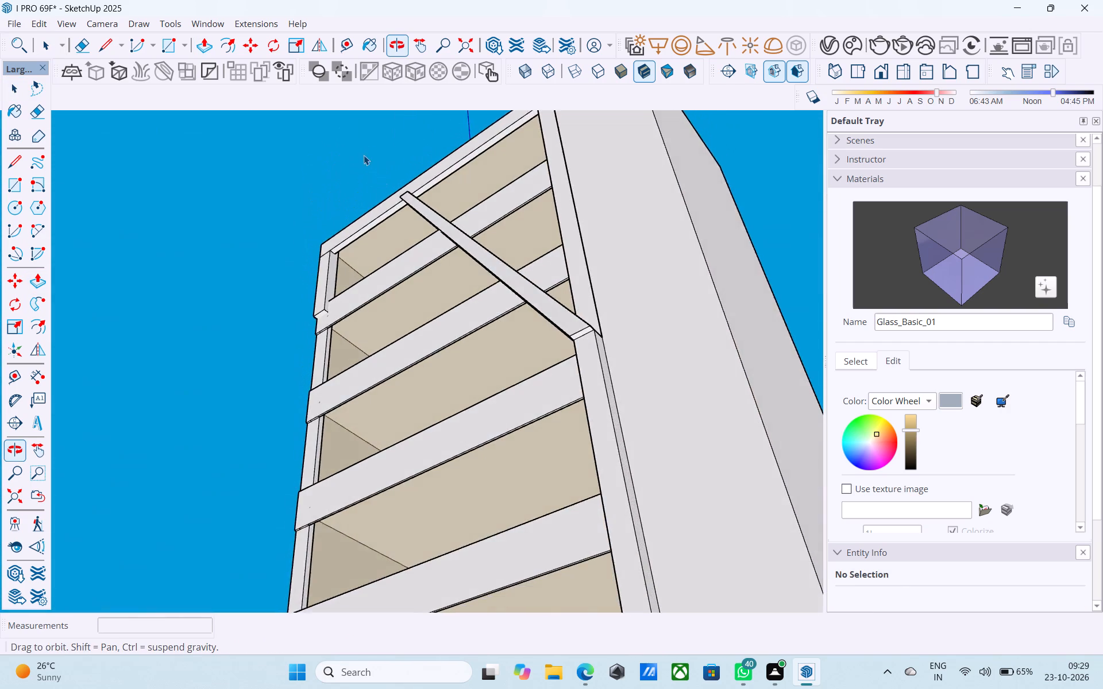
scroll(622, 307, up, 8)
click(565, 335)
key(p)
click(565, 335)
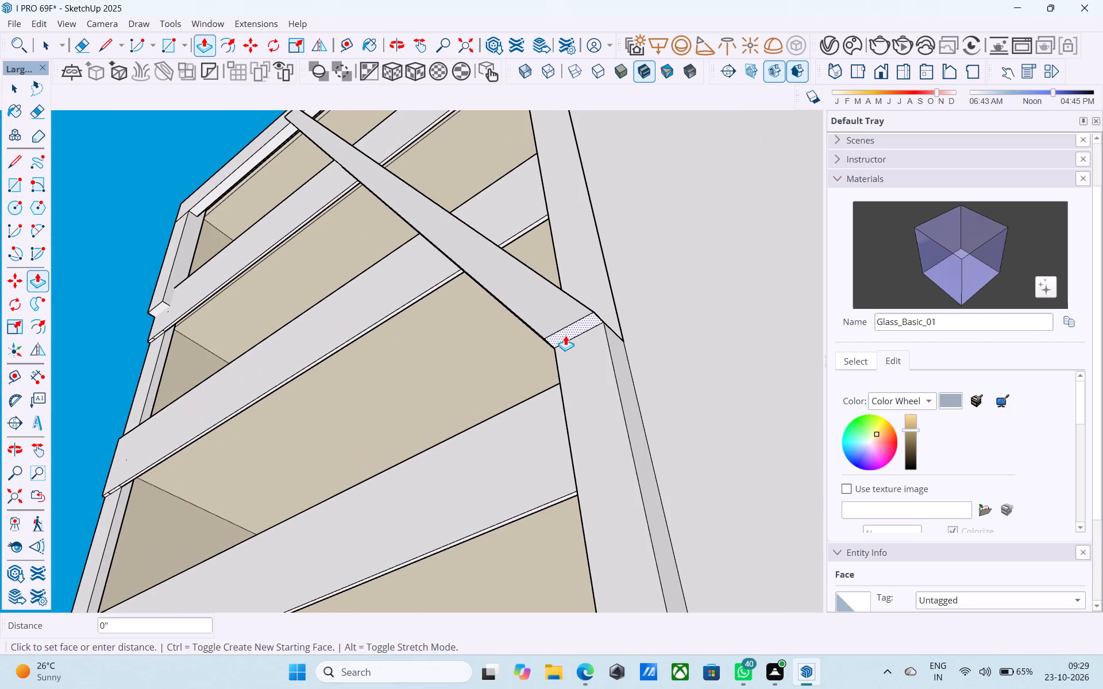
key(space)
Push the diagonal brace's front face back about 9 11/16", flush with the vertical post at its lower end.
scroll(502, 285, down, 3)
click(540, 311)
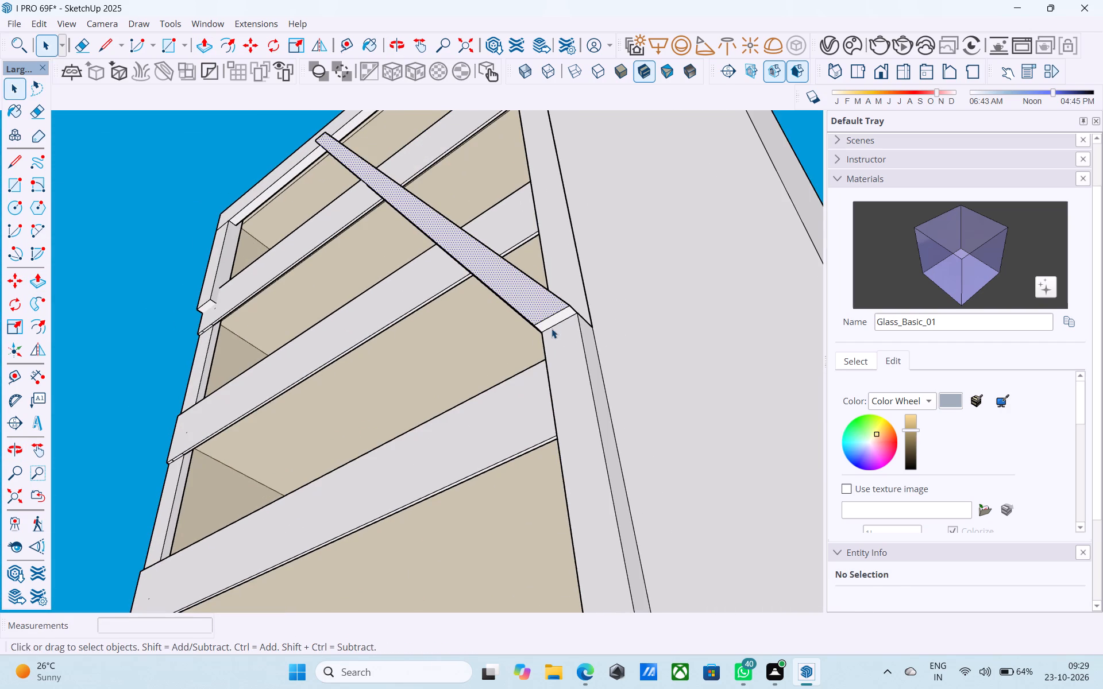
key(p)
click(548, 313)
click(558, 334)
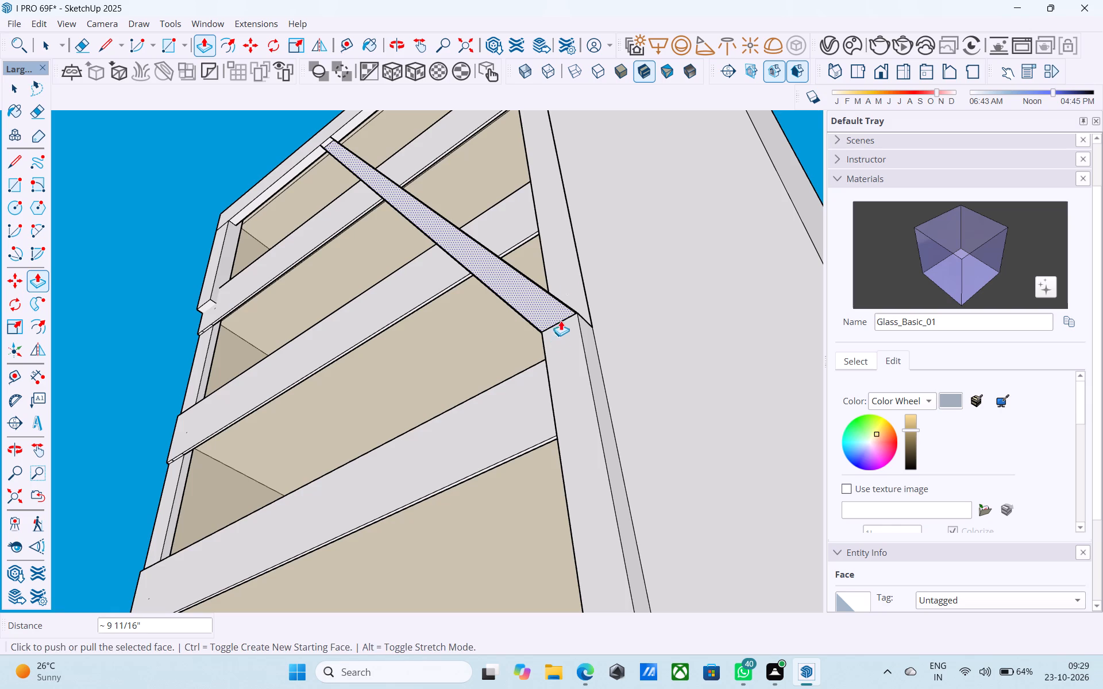
key(space)
Examine the diagonal brace's lower end where it meets the vertical post.
middle_drag(567, 289, 575, 378)
scroll(551, 431, up, 1)
scroll(551, 433, down, 1)
scroll(550, 435, up, 8)
middle_drag(604, 430, 523, 502)
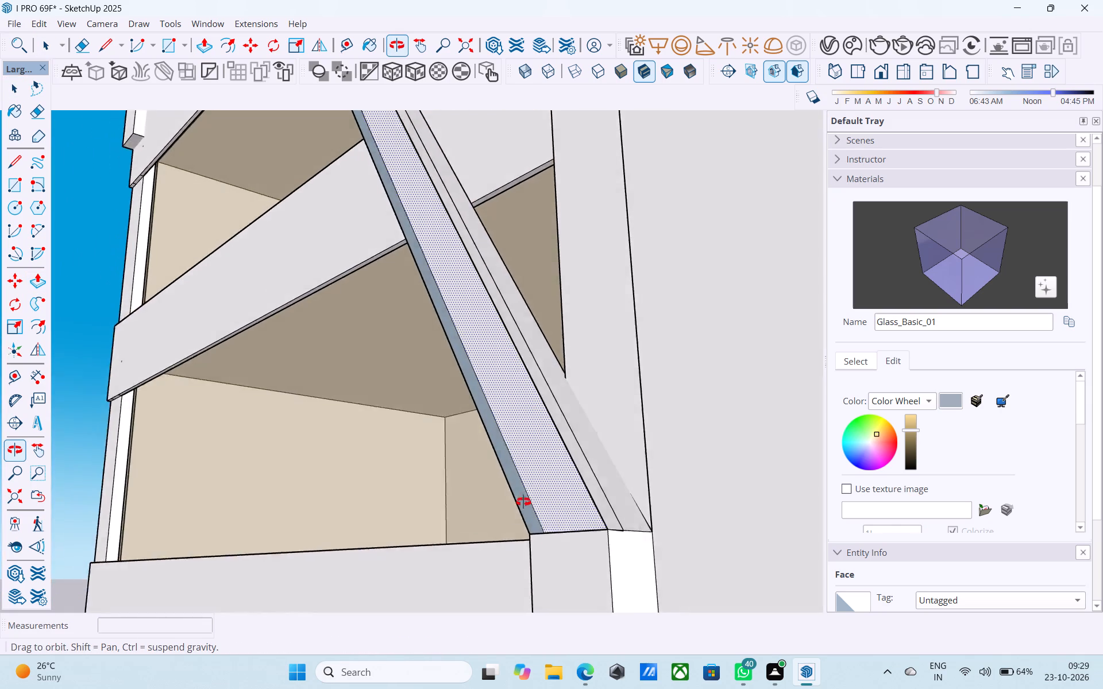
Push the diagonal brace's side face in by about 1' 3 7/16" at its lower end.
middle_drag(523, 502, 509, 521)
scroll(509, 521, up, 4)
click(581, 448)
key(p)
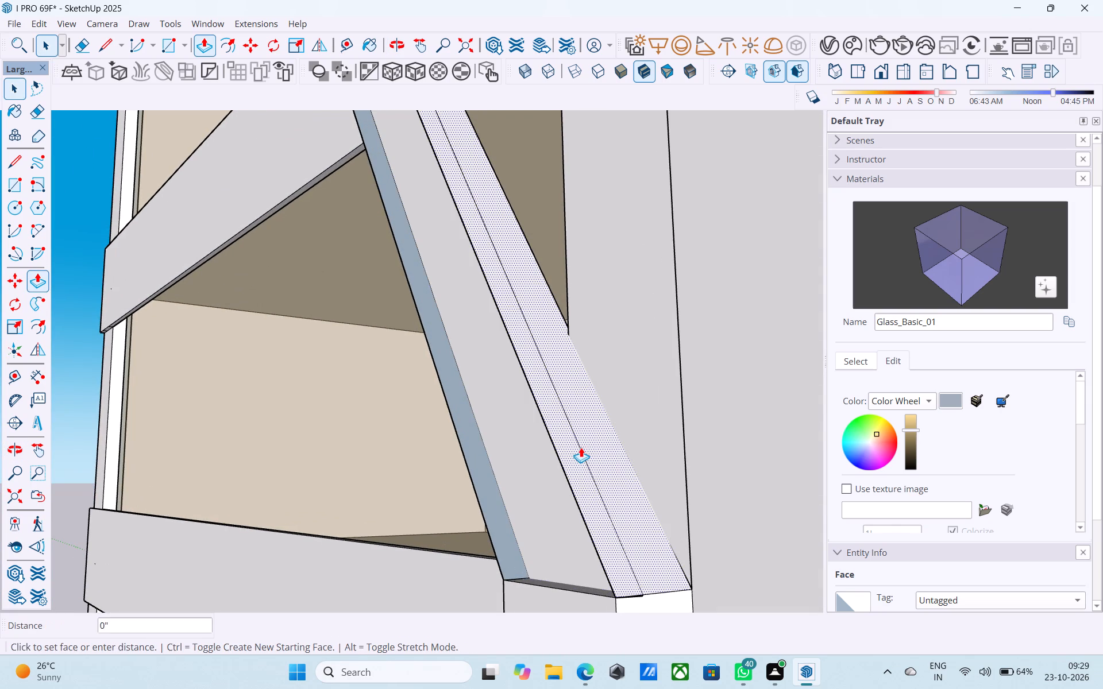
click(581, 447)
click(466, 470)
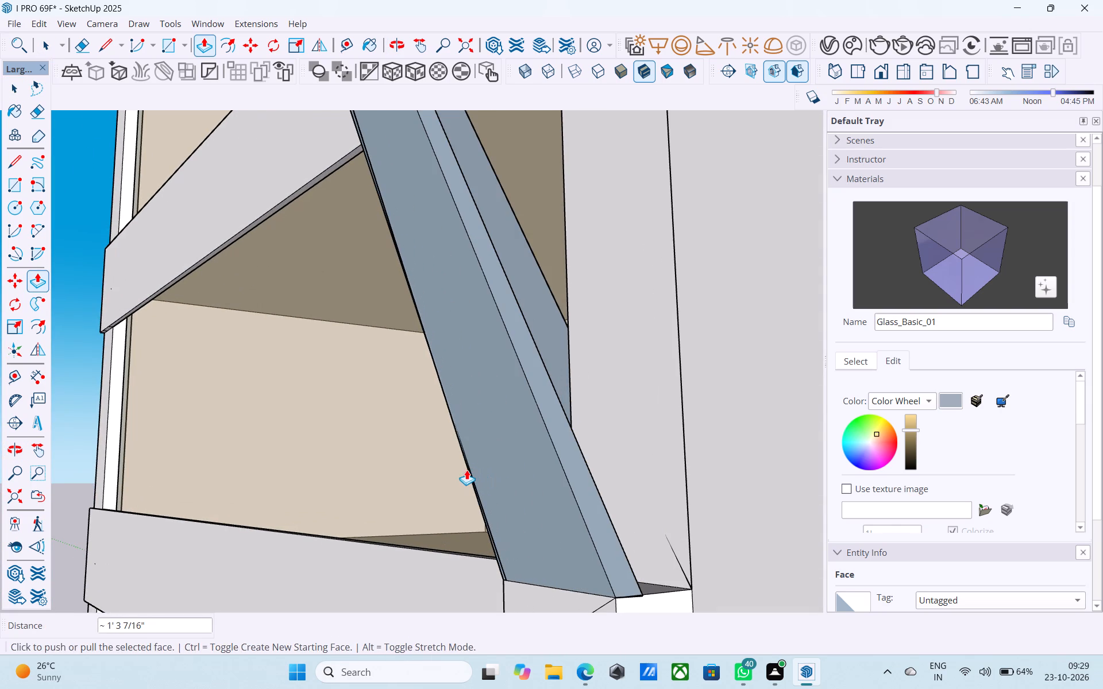
Erase the diagonal brace that crosses the front of the glazed storeys.
middle_drag(466, 470, 760, 404)
scroll(742, 385, down, 12)
middle_drag(678, 385, 379, 563)
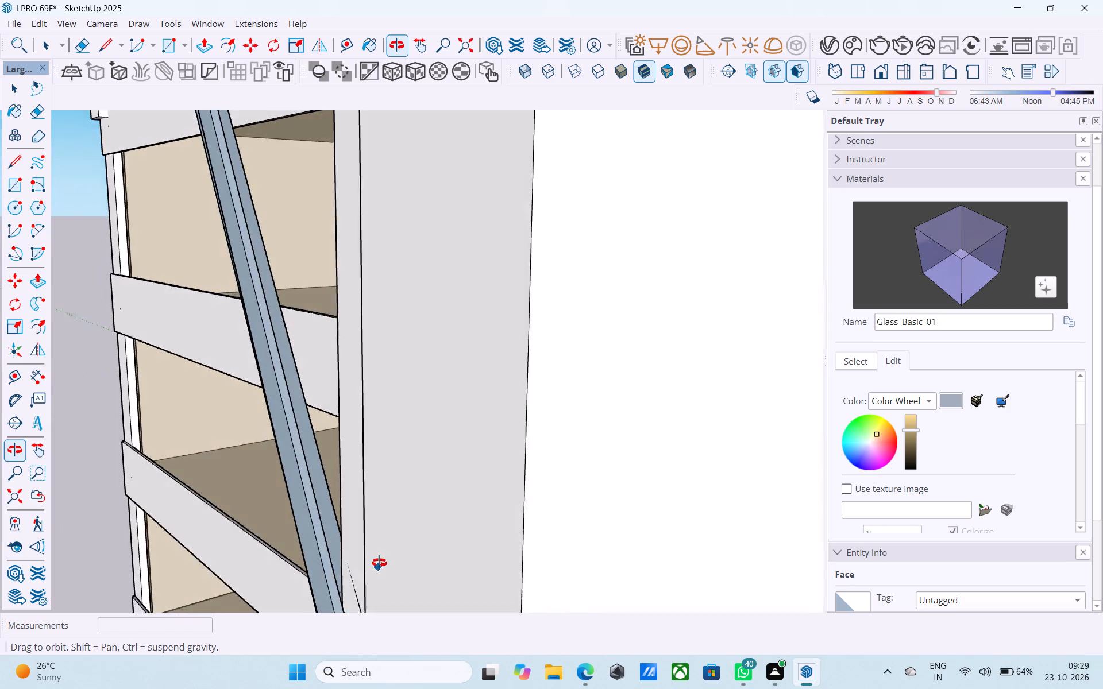
middle_drag(379, 563, 807, 459)
scroll(694, 496, up, 5)
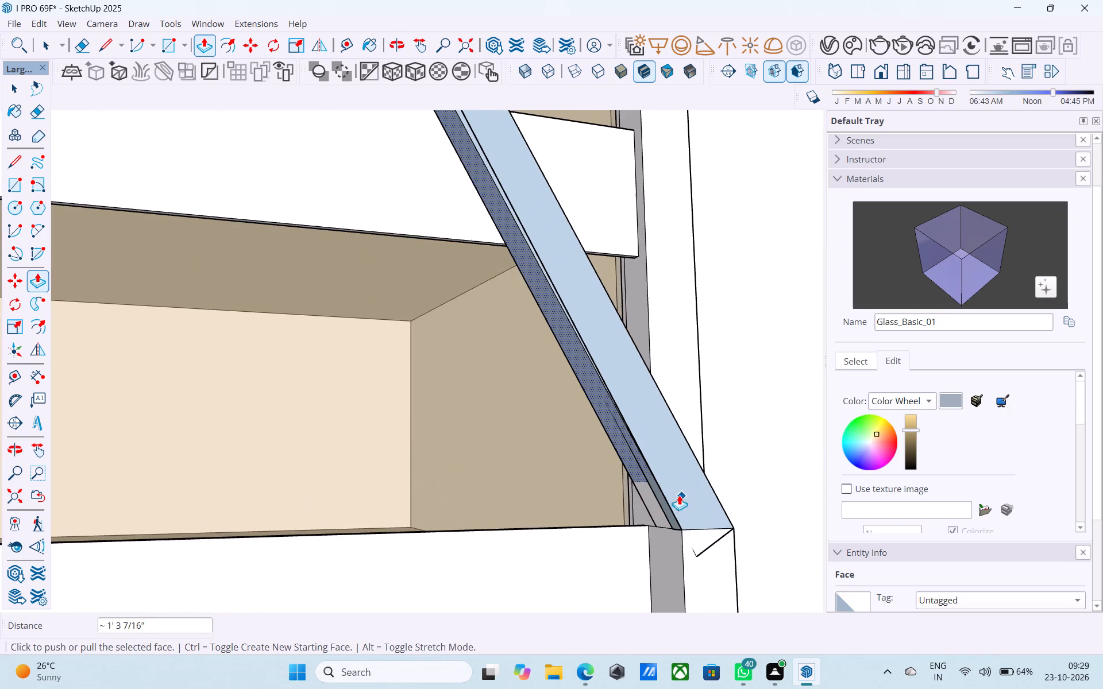
scroll(675, 493, up, 1)
key(e)
drag(697, 461, 697, 445)
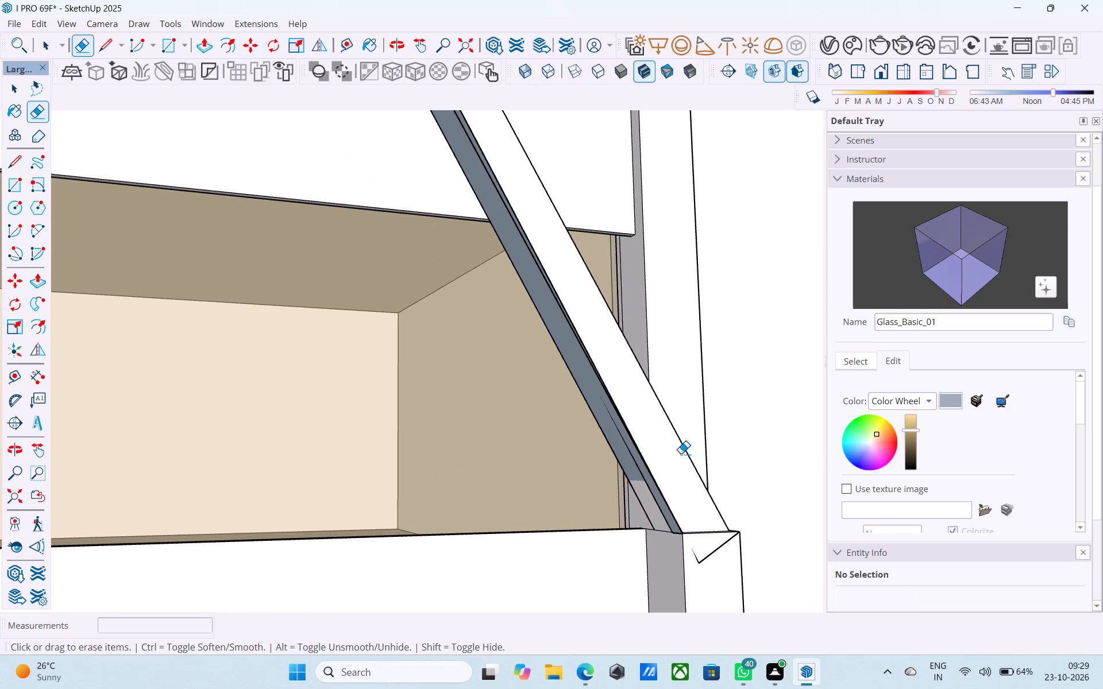
drag(681, 454, 685, 446)
scroll(684, 442, down, 5)
middle_drag(681, 447, 625, 531)
scroll(608, 436, up, 4)
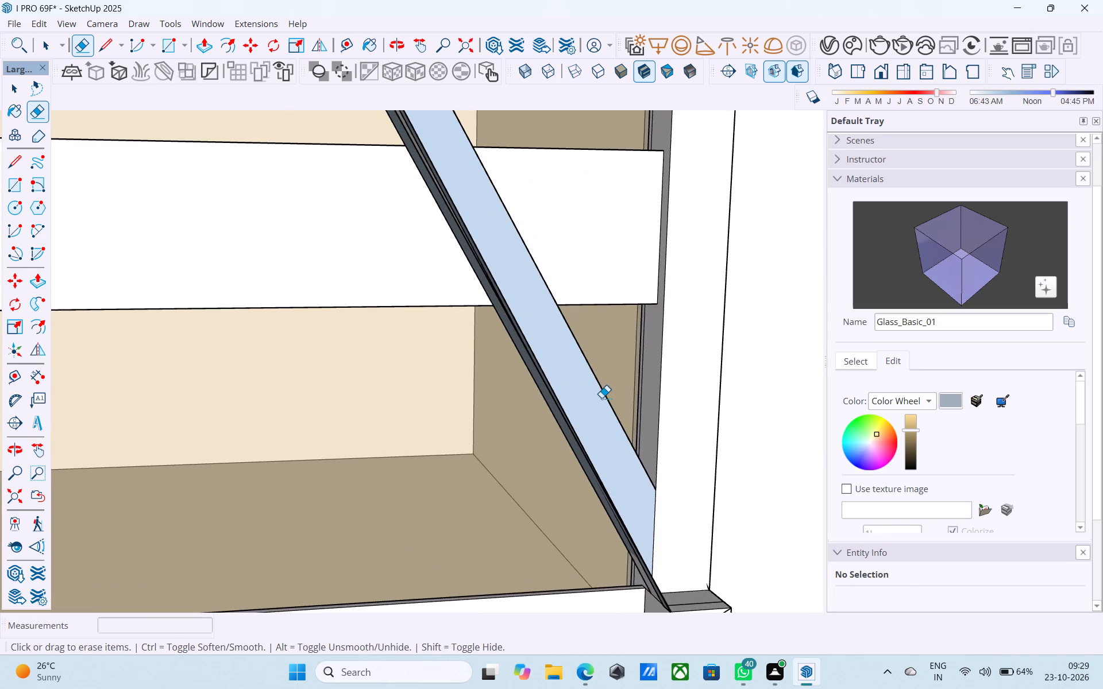
click(601, 393)
drag(577, 405, 553, 411)
drag(554, 411, 569, 402)
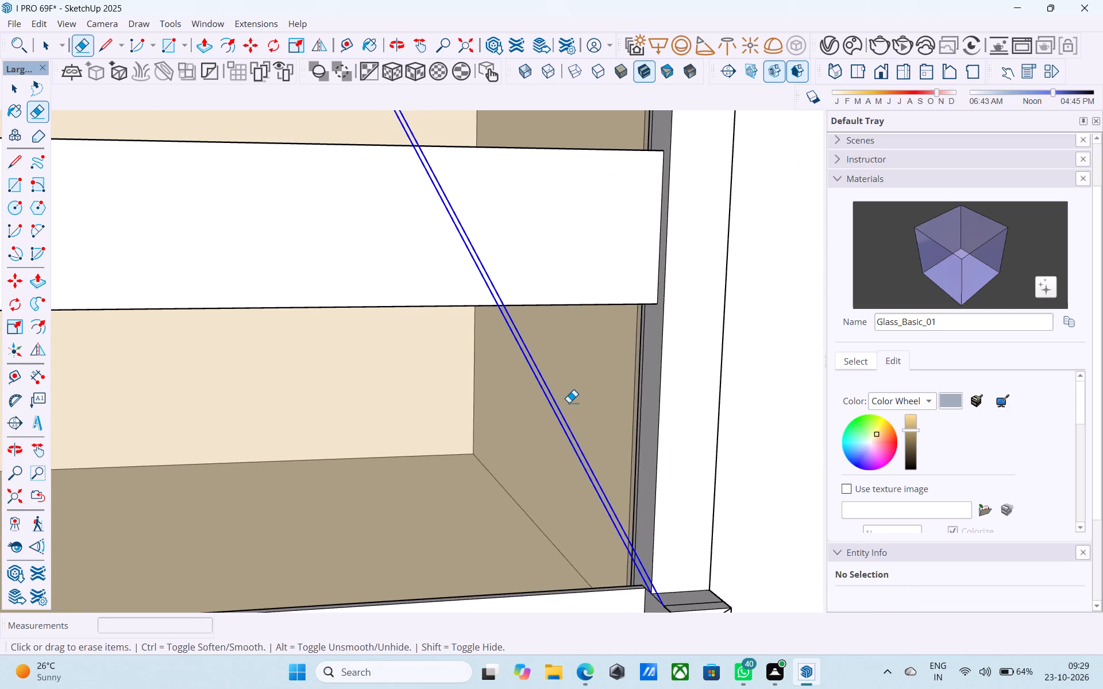
Erase the stray edges the brace left on the top and front of the column at its lower end.
scroll(568, 402, down, 19)
middle_drag(562, 405, 610, 436)
scroll(602, 456, up, 6)
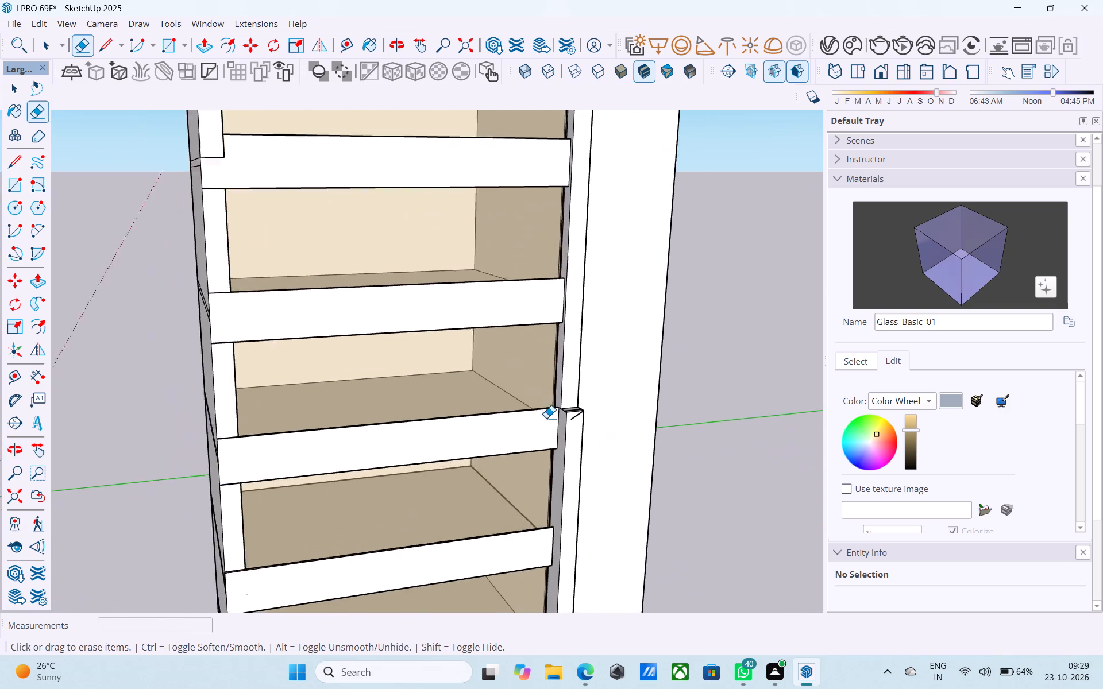
scroll(546, 418, up, 20)
scroll(546, 418, up, 4)
drag(599, 372, 600, 359)
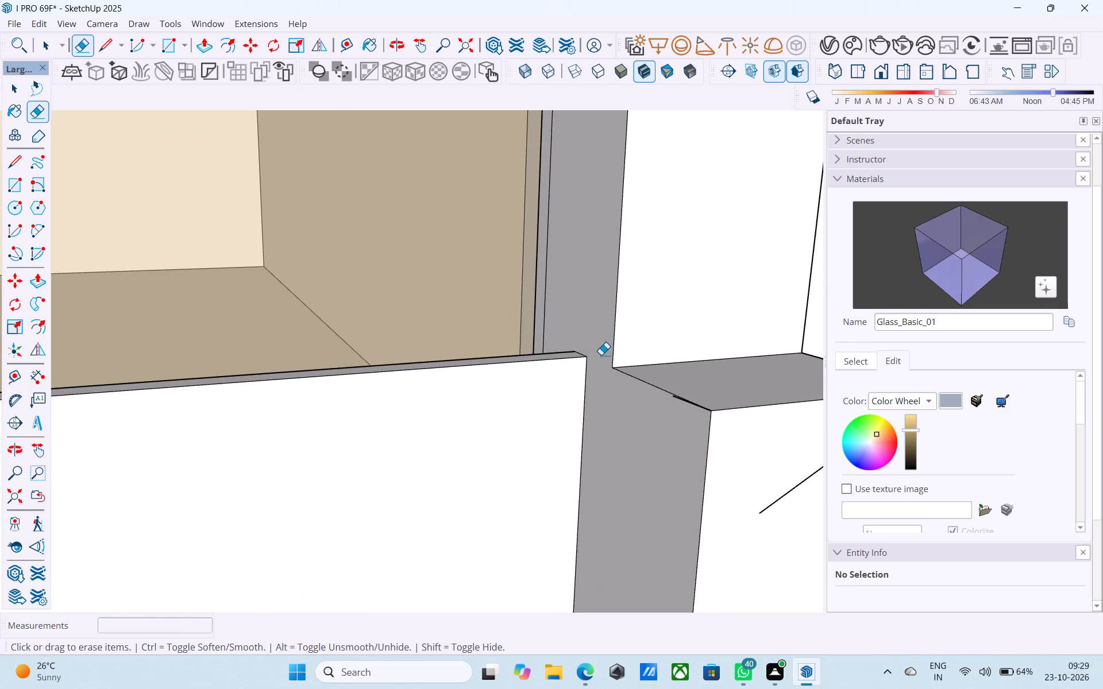
scroll(609, 363, down, 2)
middle_drag(602, 374, 552, 436)
scroll(653, 458, up, 20)
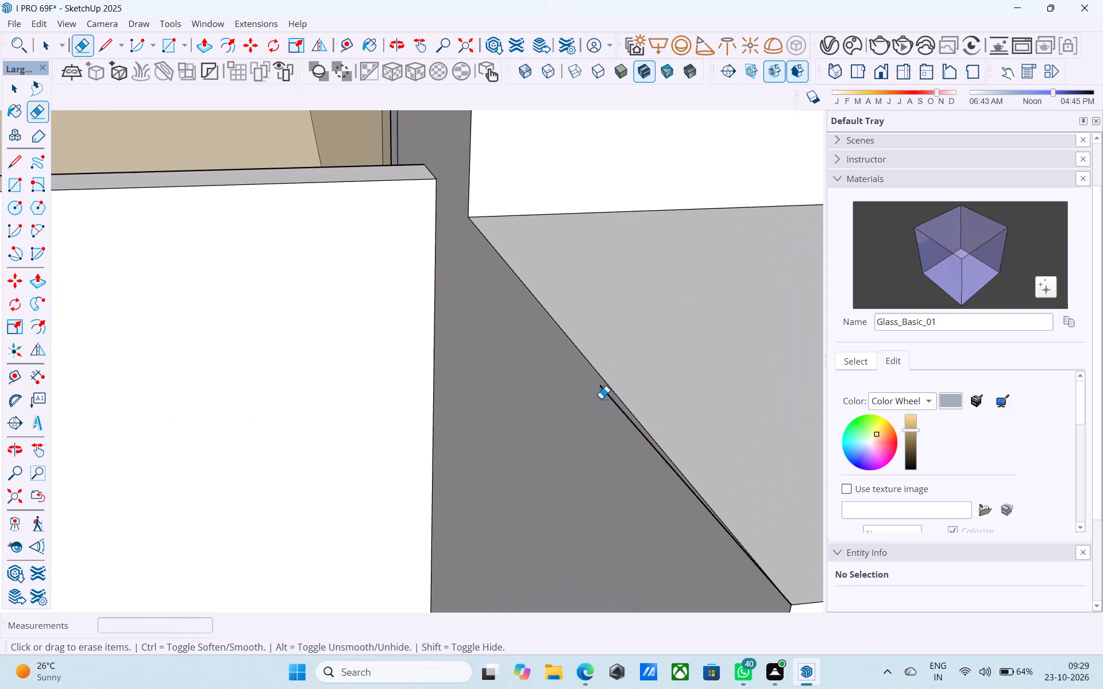
click(608, 392)
scroll(533, 373, down, 5)
scroll(527, 371, up, 1)
scroll(527, 371, down, 11)
drag(593, 417, 626, 457)
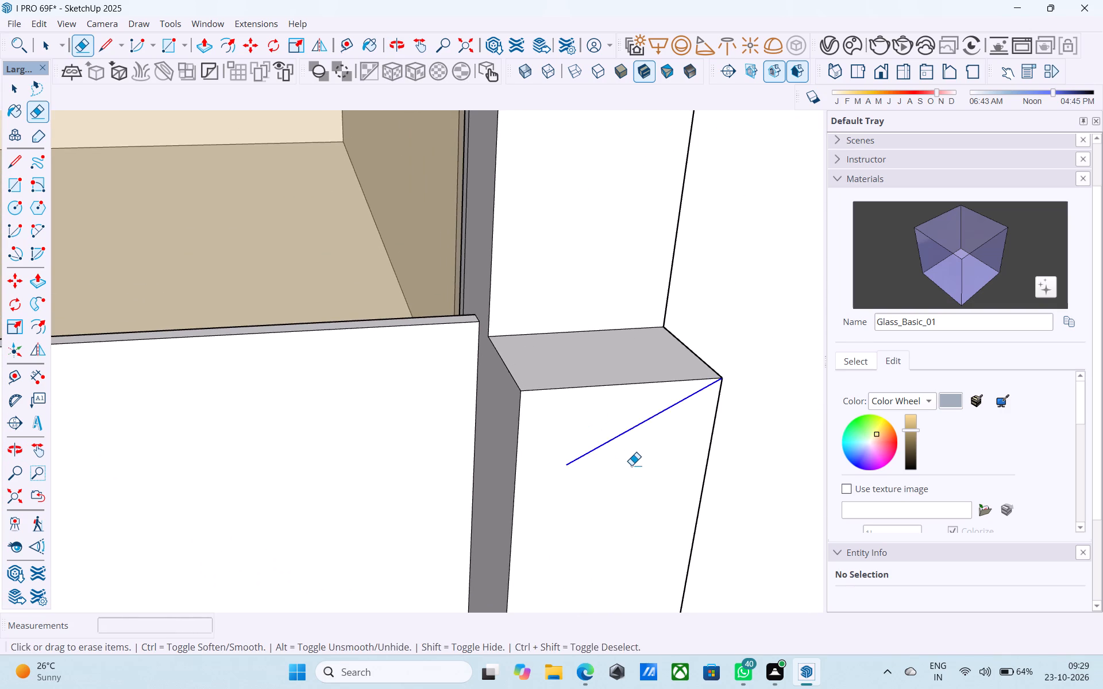
scroll(631, 454, down, 16)
scroll(645, 432, up, 2)
scroll(645, 432, down, 1)
scroll(645, 432, up, 2)
click(638, 421)
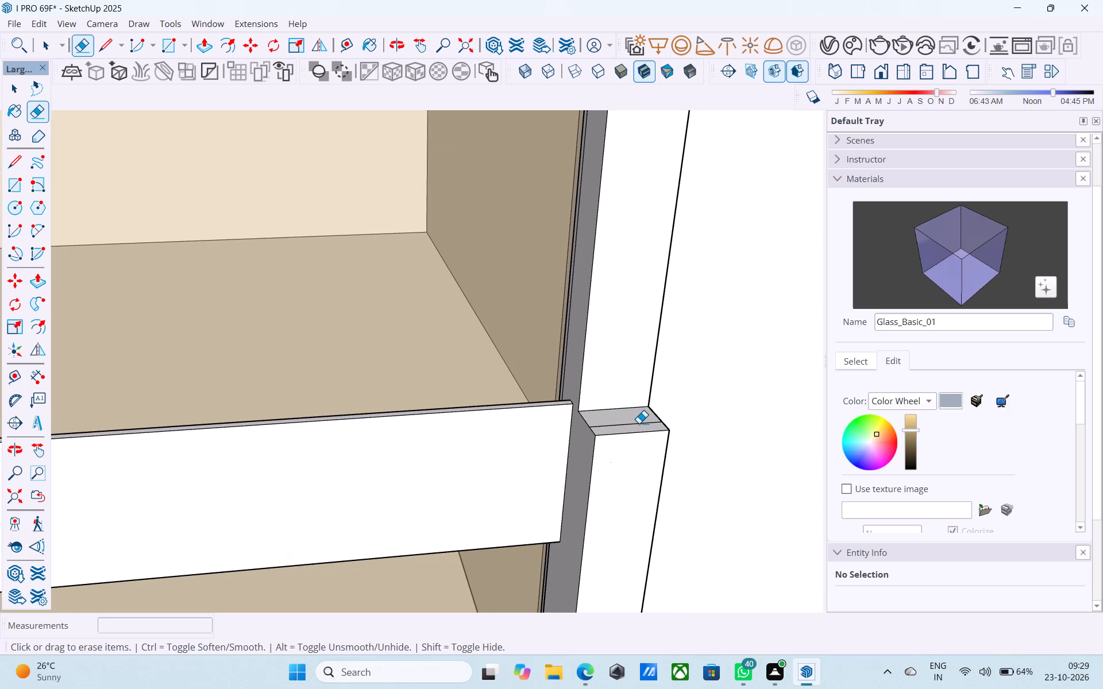
drag(639, 423, 636, 429)
scroll(635, 429, up, 3)
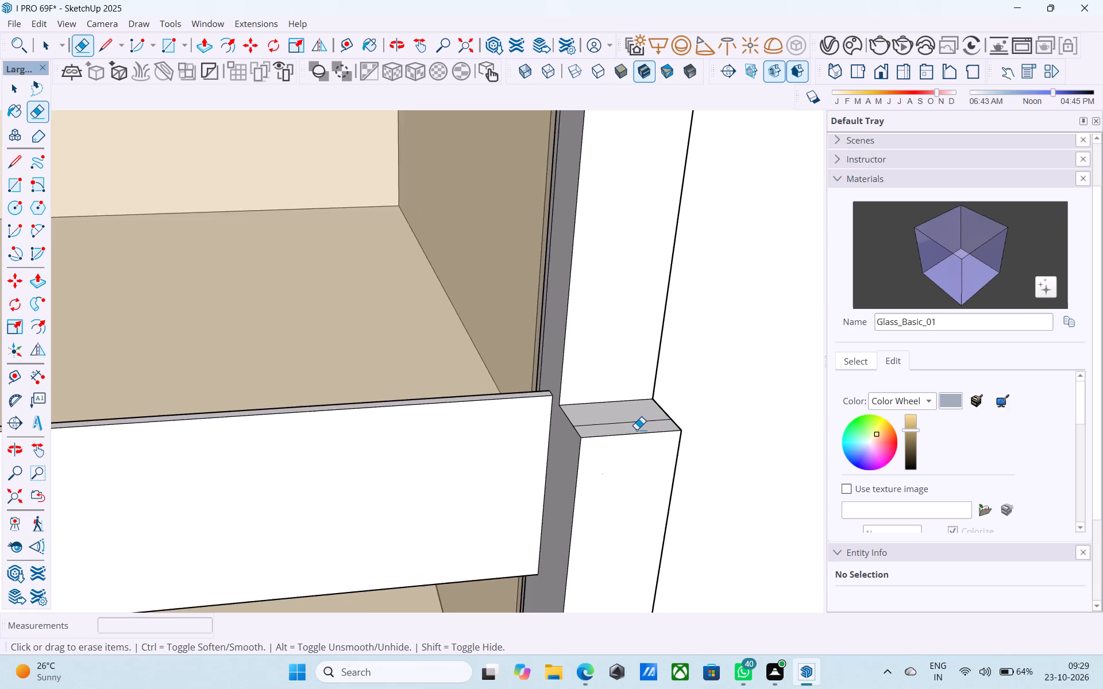
scroll(637, 429, up, 3)
drag(637, 429, 628, 413)
scroll(629, 409, down, 2)
scroll(629, 409, up, 1)
scroll(629, 409, down, 17)
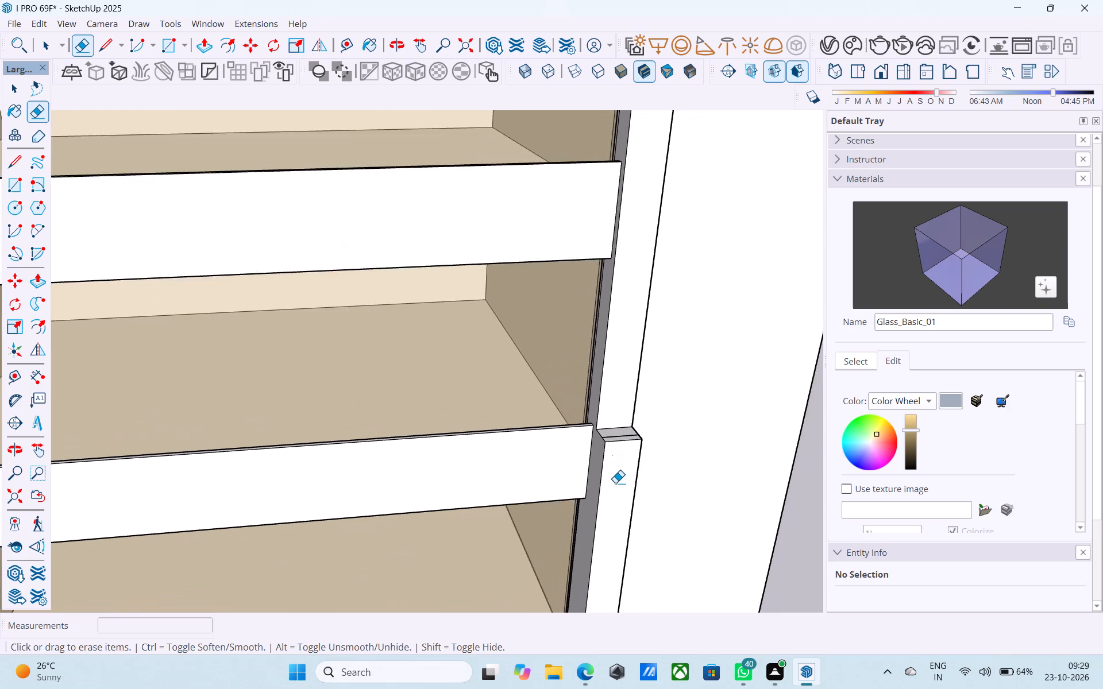
Erase the short edge across the top storey frame's outer corner, where the column meets the top beam.
scroll(615, 483, down, 20)
middle_drag(553, 398, 430, 340)
scroll(484, 377, up, 5)
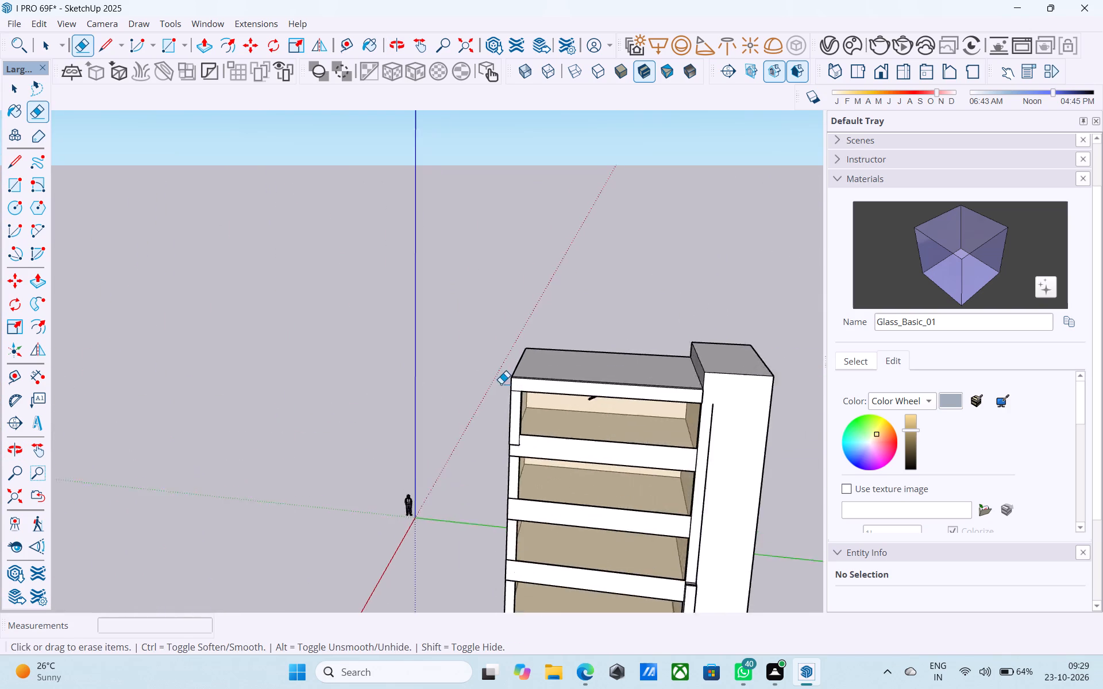
scroll(501, 384, up, 6)
middle_drag(514, 389, 420, 256)
scroll(465, 347, up, 2)
scroll(465, 349, down, 5)
scroll(477, 351, up, 2)
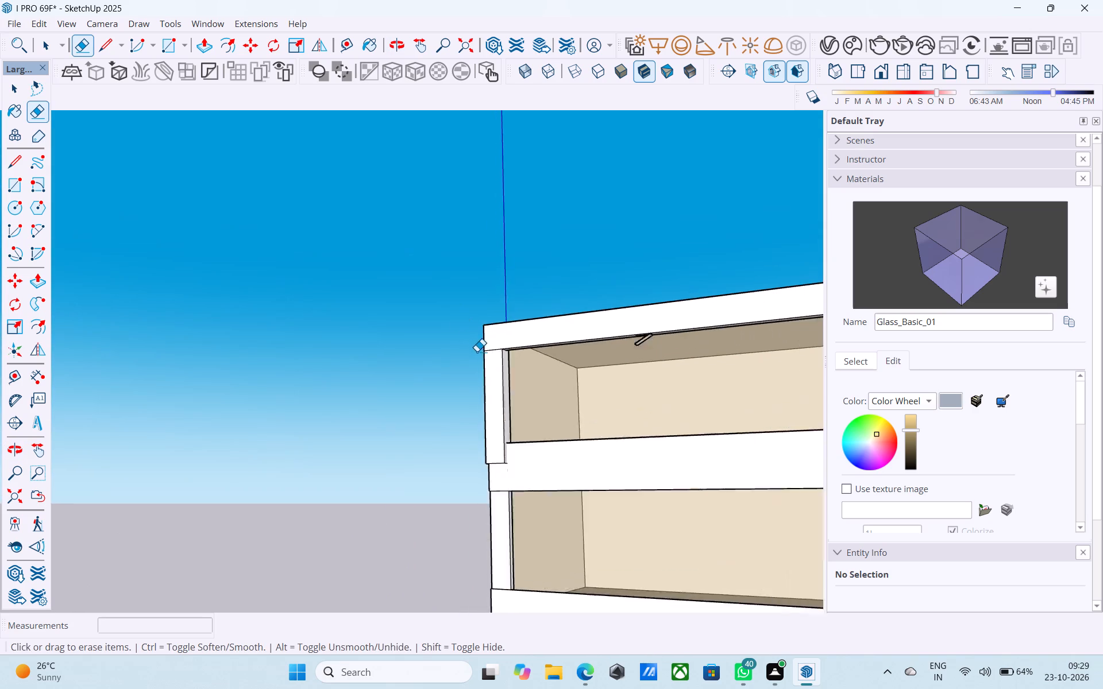
scroll(477, 351, up, 5)
click(495, 349)
scroll(403, 324, down, 6)
scroll(427, 340, up, 6)
click(460, 322)
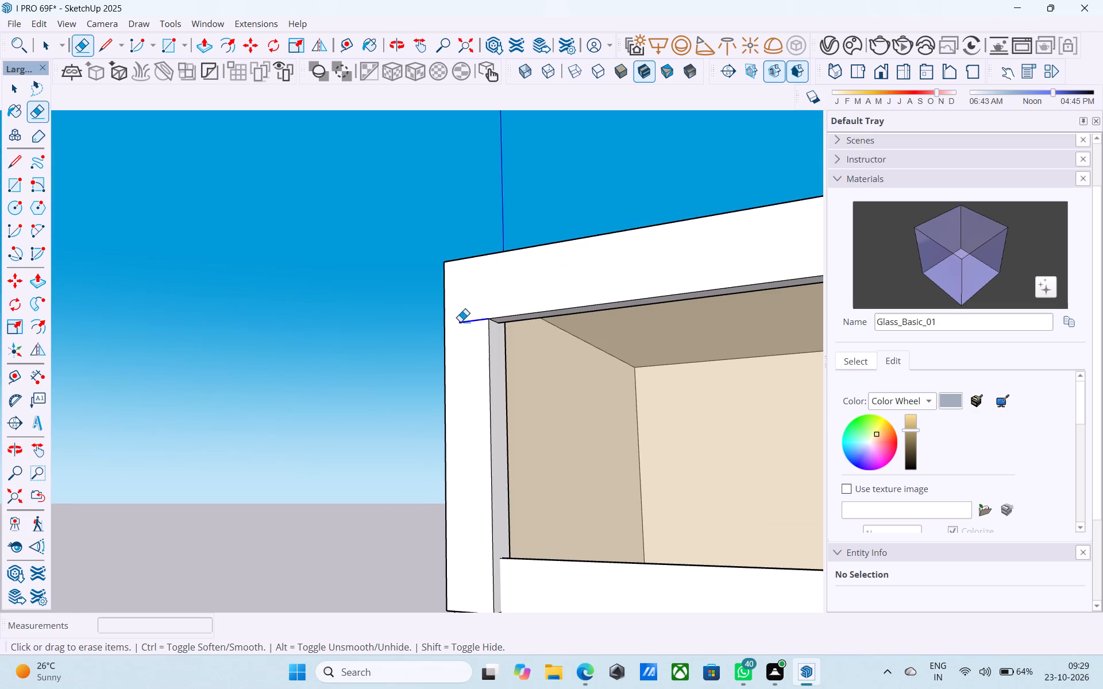
Erase the leftover brace stub and its outline edges on the underside of the top storey's beam.
scroll(294, 328, down, 6)
scroll(541, 309, up, 12)
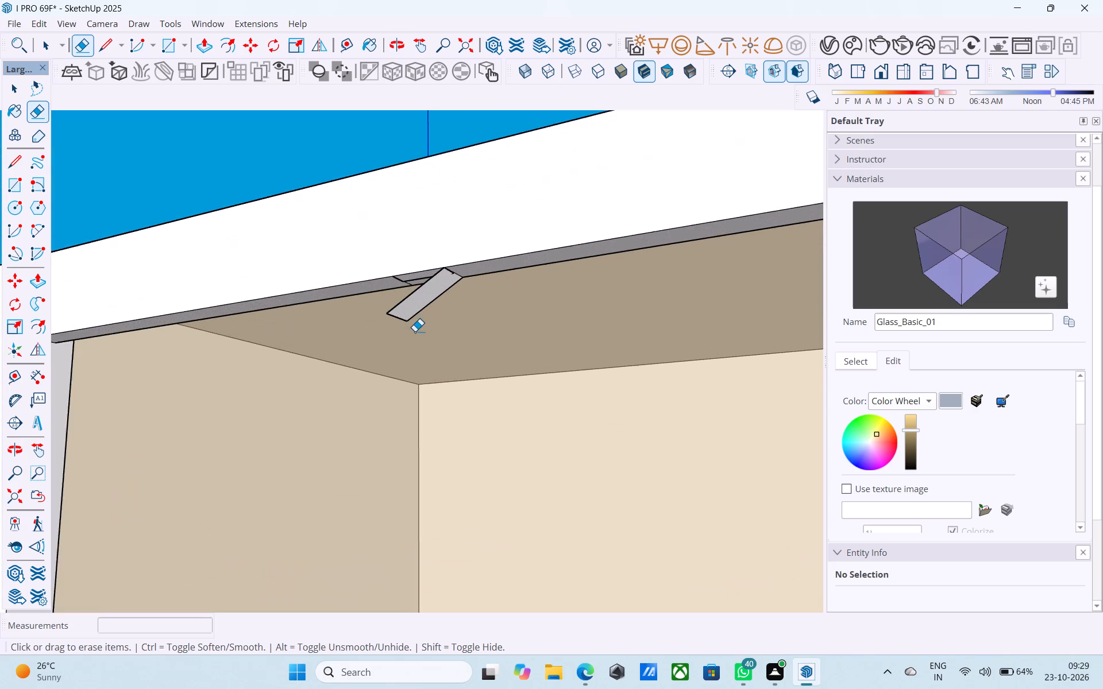
scroll(415, 331, up, 5)
drag(408, 301, 398, 297)
click(398, 297)
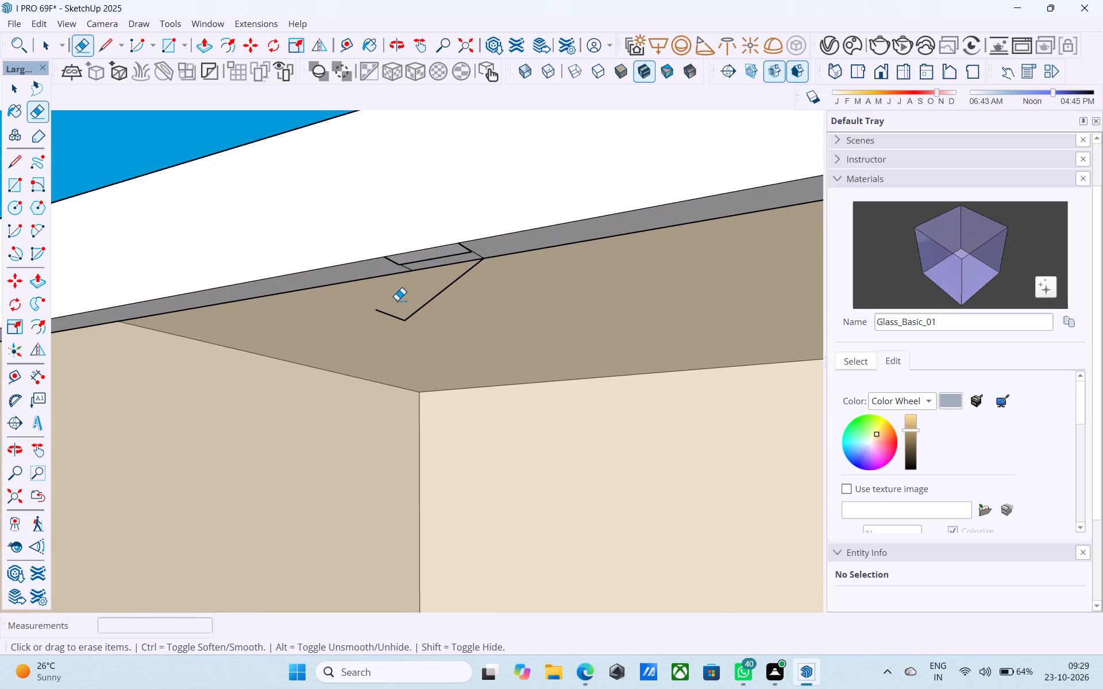
drag(399, 303, 395, 318)
drag(414, 309, 426, 313)
scroll(469, 254, up, 8)
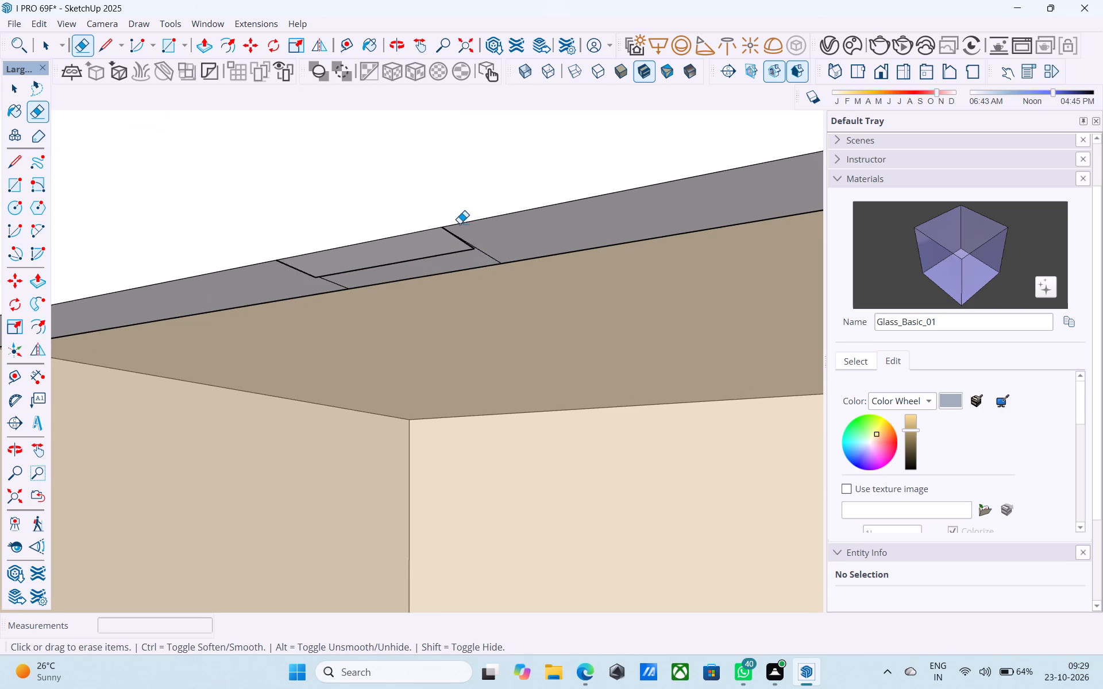
click(468, 241)
drag(457, 249, 449, 257)
drag(352, 266, 314, 275)
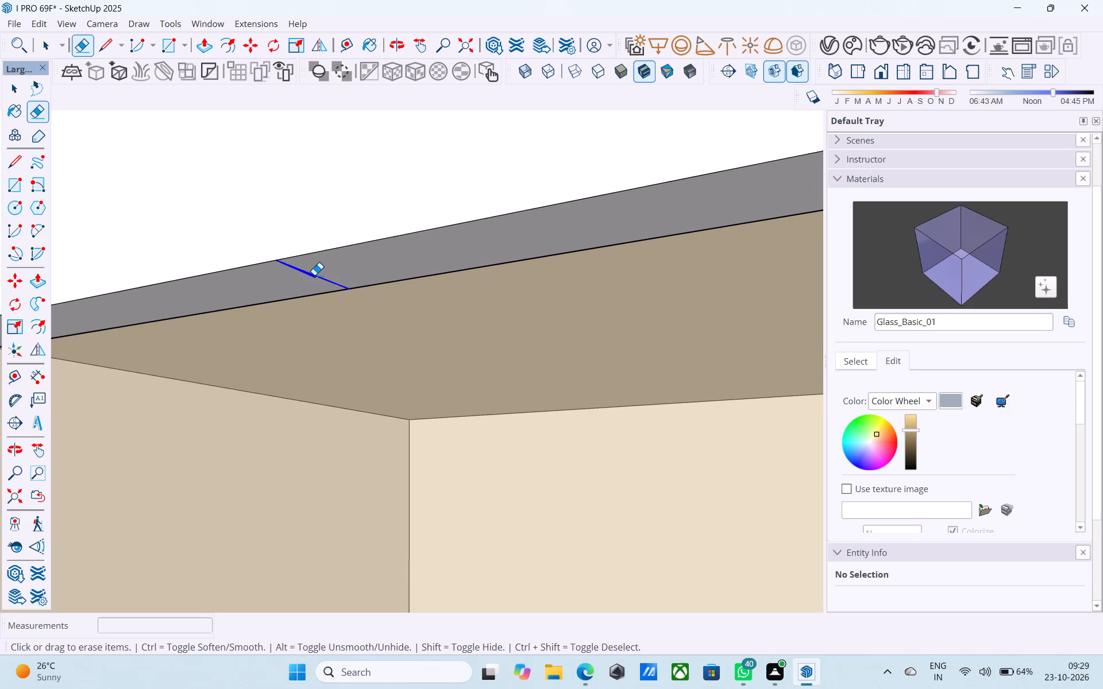
drag(314, 275, 310, 277)
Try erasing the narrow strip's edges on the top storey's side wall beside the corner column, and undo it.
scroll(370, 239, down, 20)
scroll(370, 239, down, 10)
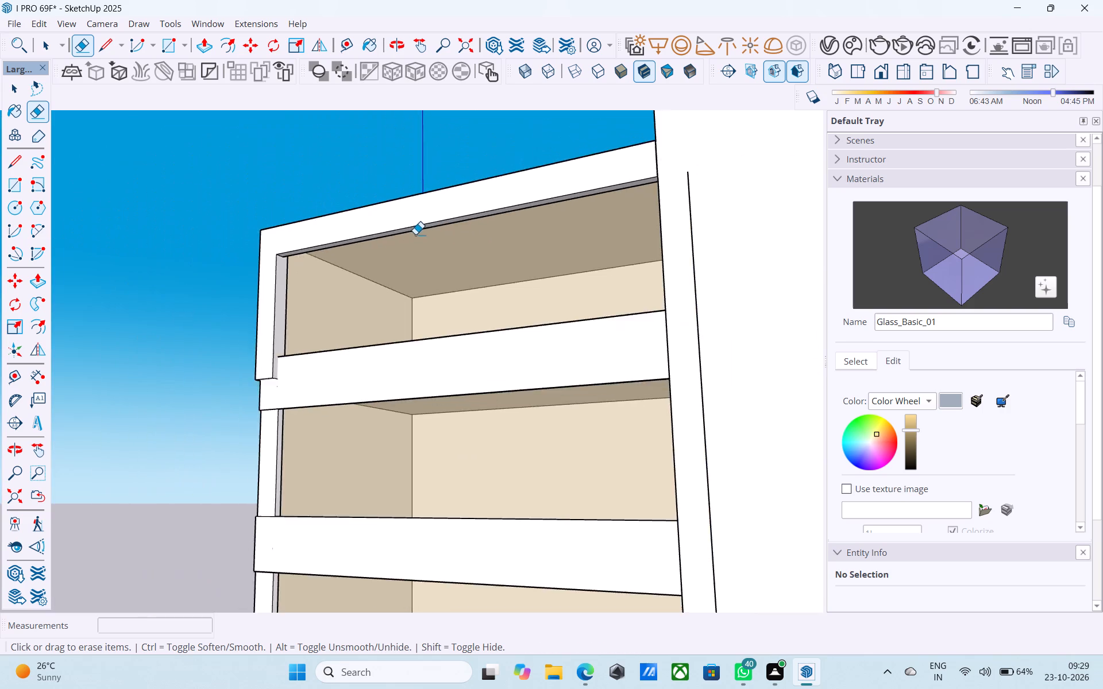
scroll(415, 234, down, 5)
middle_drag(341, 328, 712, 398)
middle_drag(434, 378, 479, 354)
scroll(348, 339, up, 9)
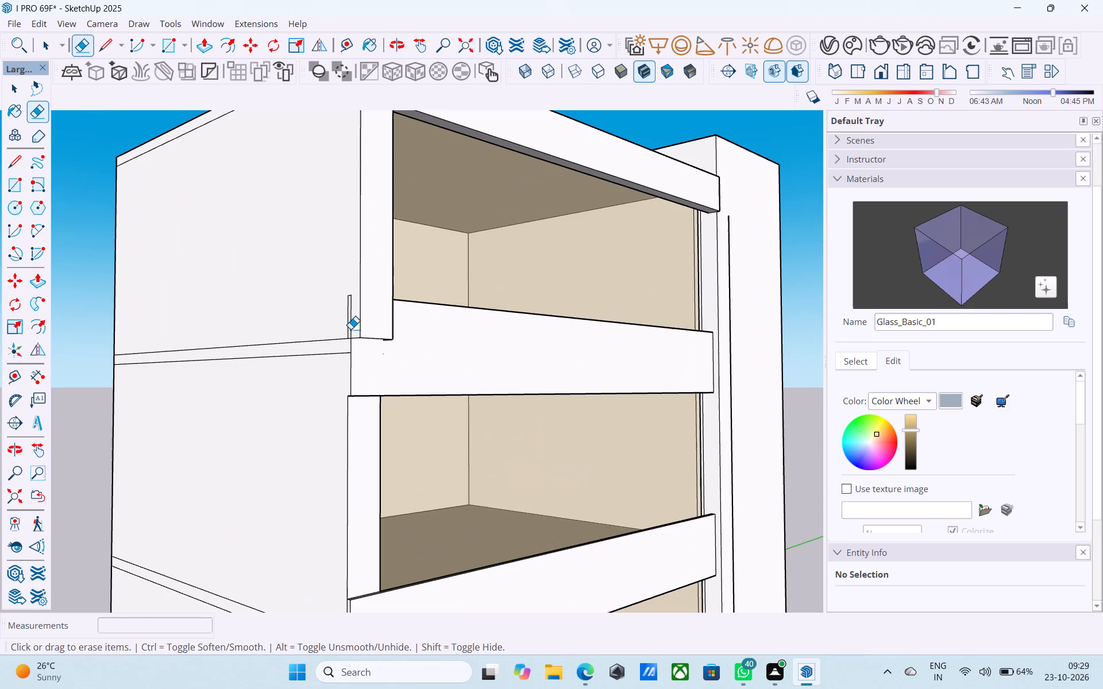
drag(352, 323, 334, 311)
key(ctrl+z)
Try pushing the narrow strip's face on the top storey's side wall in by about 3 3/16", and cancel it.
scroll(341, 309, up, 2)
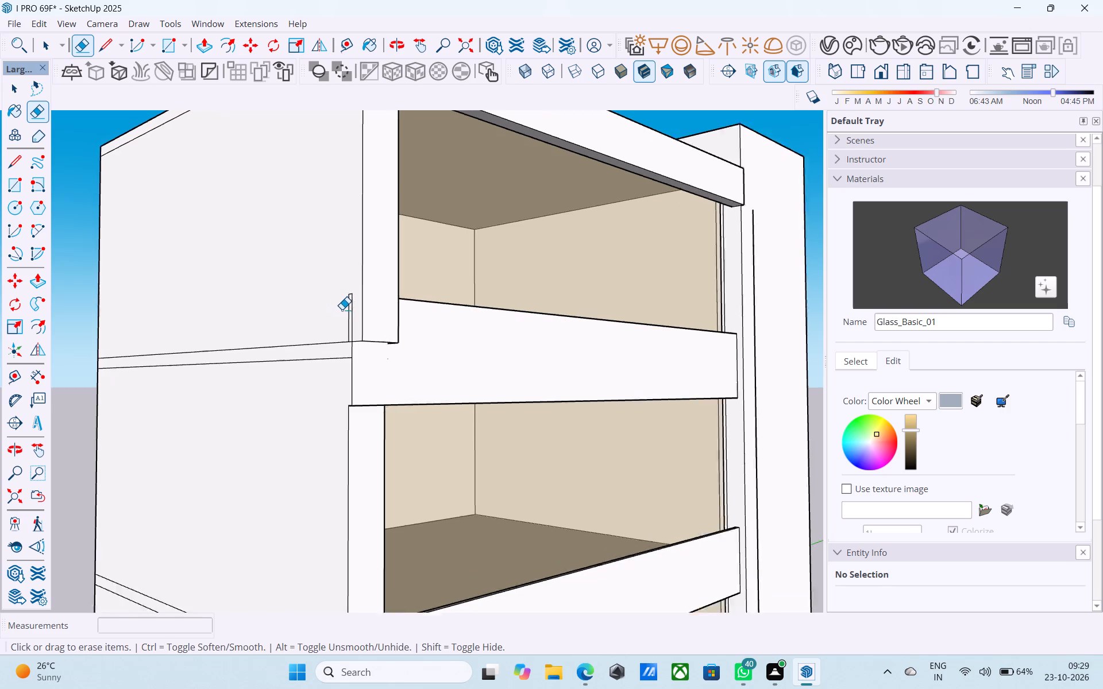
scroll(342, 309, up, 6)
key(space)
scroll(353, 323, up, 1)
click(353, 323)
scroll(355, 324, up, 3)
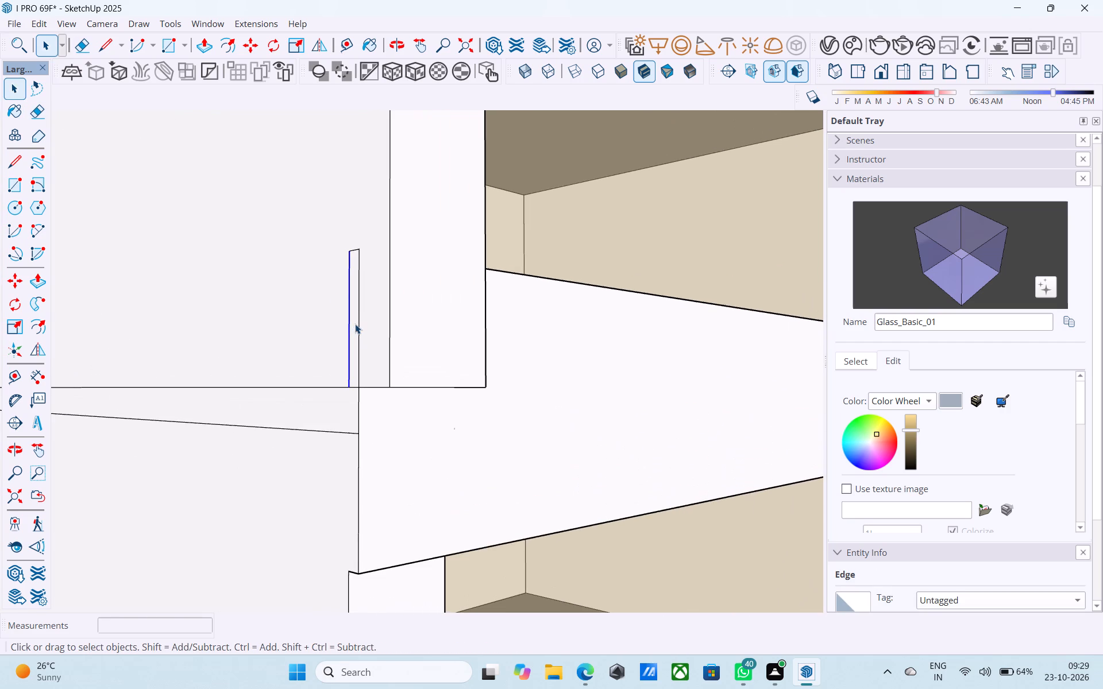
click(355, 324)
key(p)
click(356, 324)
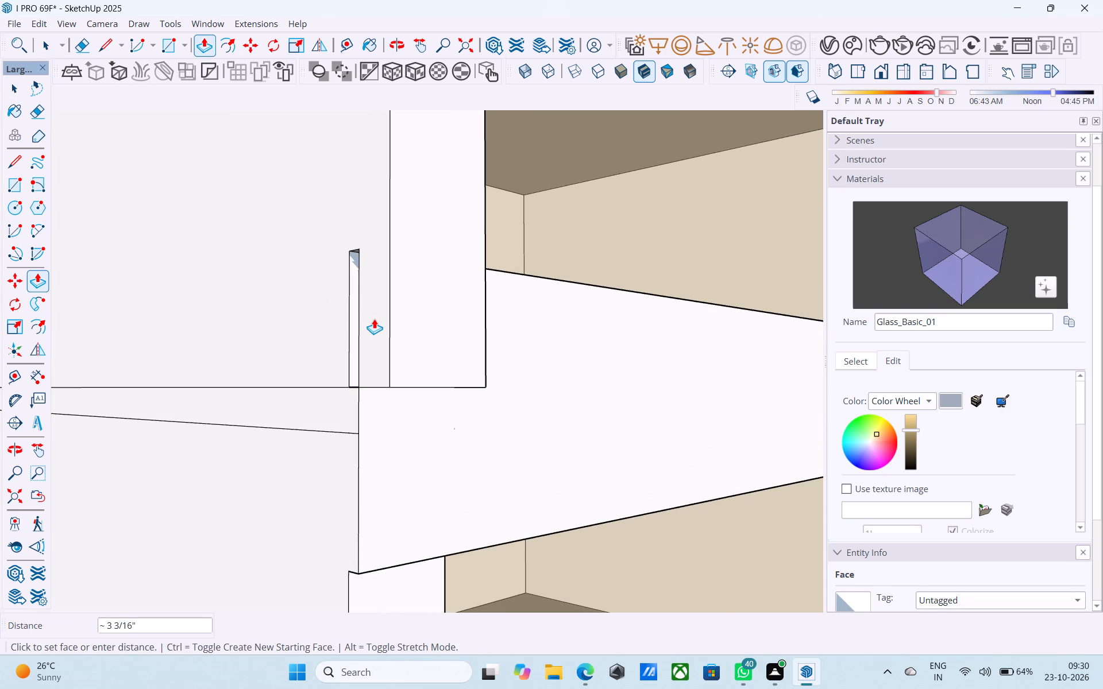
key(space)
Draw a 1' 6" by 2" rectangle over the narrow strip on the top storey's side wall.
click(374, 319)
scroll(374, 319, down, 7)
scroll(374, 321, up, 3)
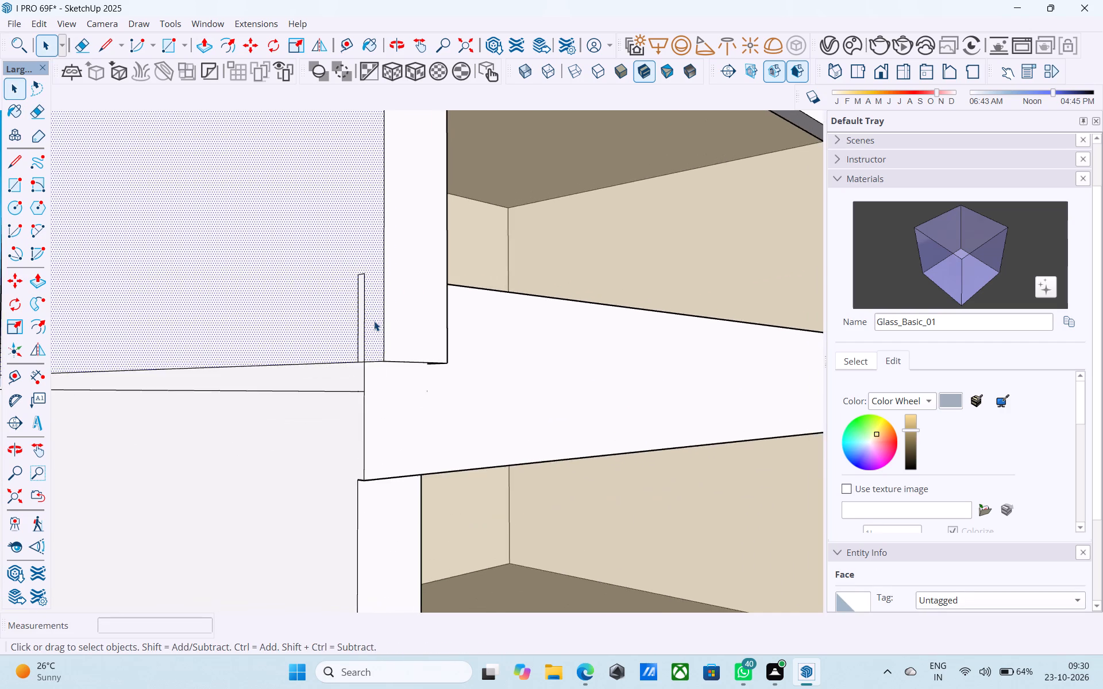
scroll(374, 321, up, 12)
key(r)
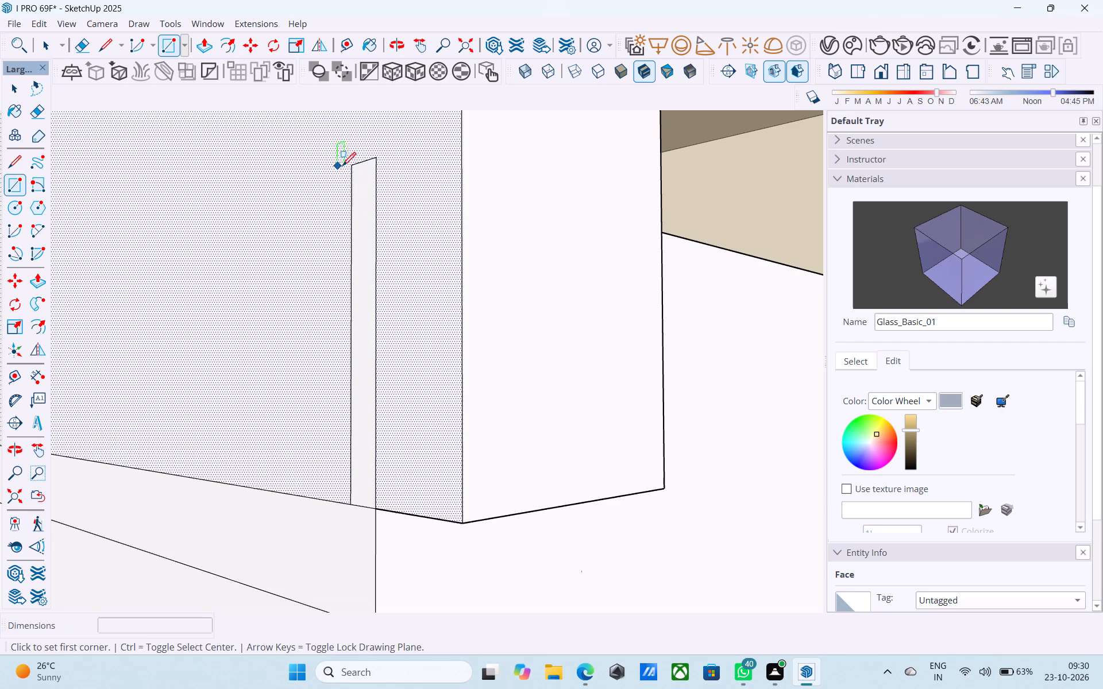
click(350, 167)
click(372, 504)
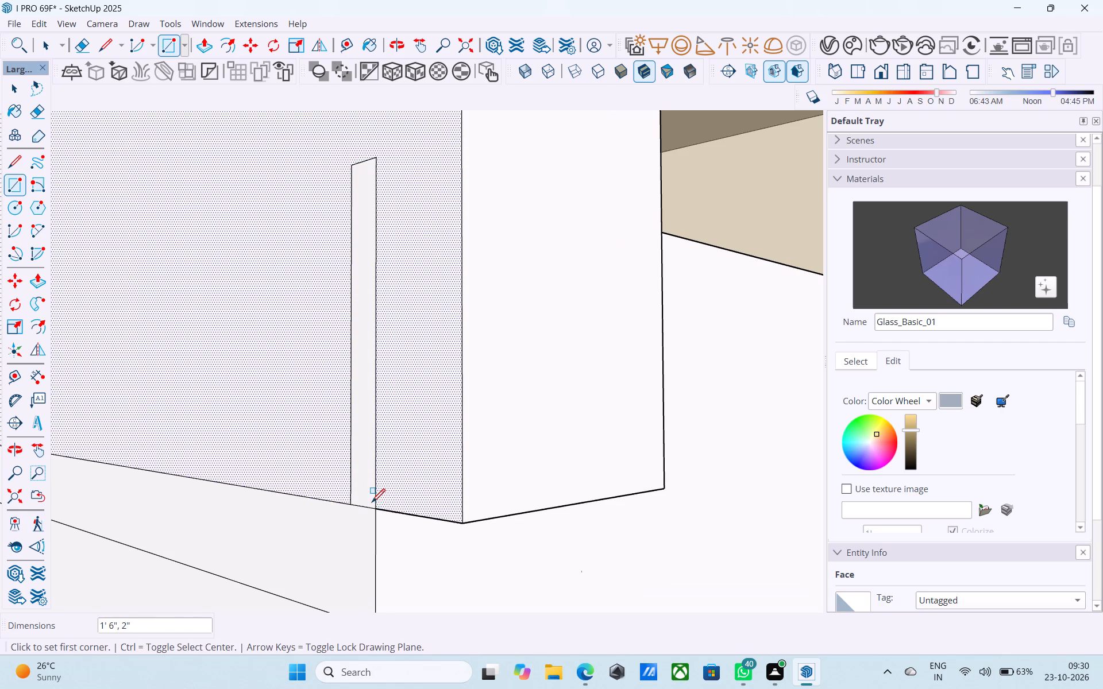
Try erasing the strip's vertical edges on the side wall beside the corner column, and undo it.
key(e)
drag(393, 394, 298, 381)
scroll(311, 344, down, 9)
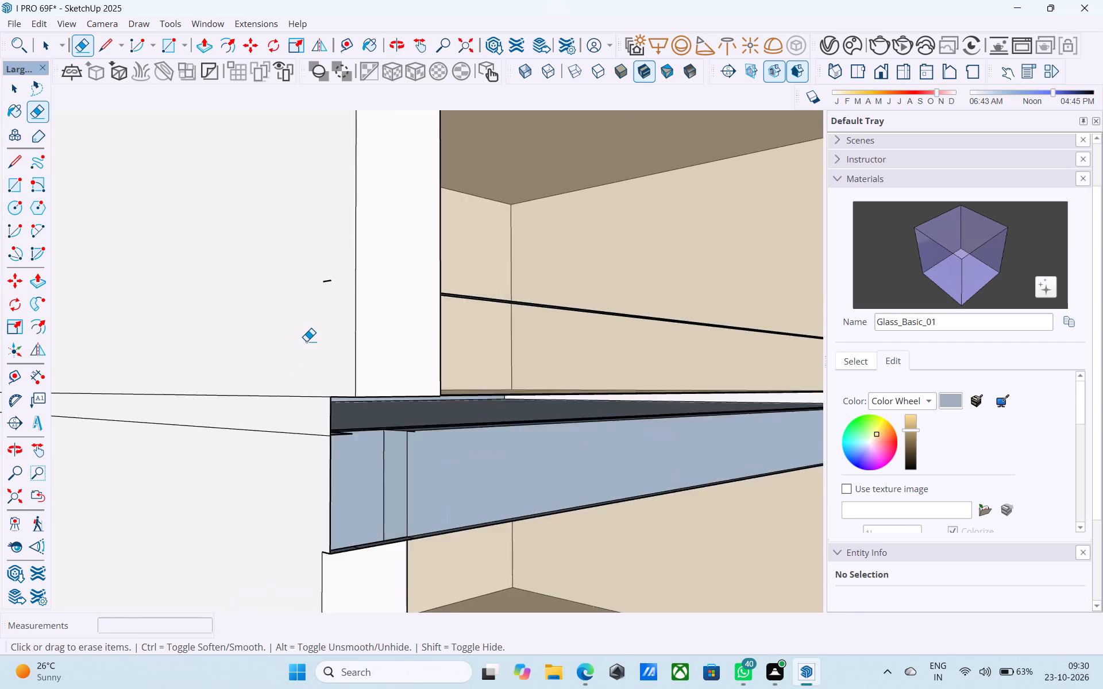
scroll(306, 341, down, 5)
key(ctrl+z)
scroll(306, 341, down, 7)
Examine the front corner column faces of the top storey and of the storey directly below it.
key(space)
scroll(306, 341, down, 2)
middle_drag(306, 341, 216, 356)
scroll(212, 353, down, 11)
middle_drag(242, 366, 144, 336)
scroll(241, 405, up, 12)
click(225, 369)
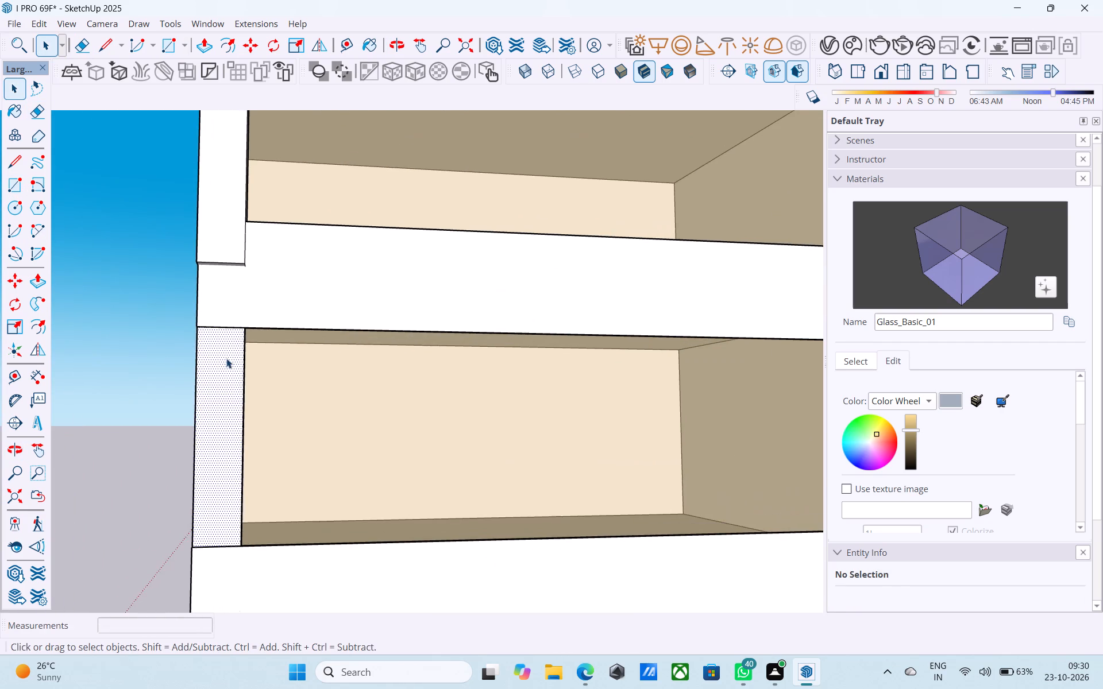
middle_drag(240, 312, 202, 335)
scroll(205, 226, up, 1)
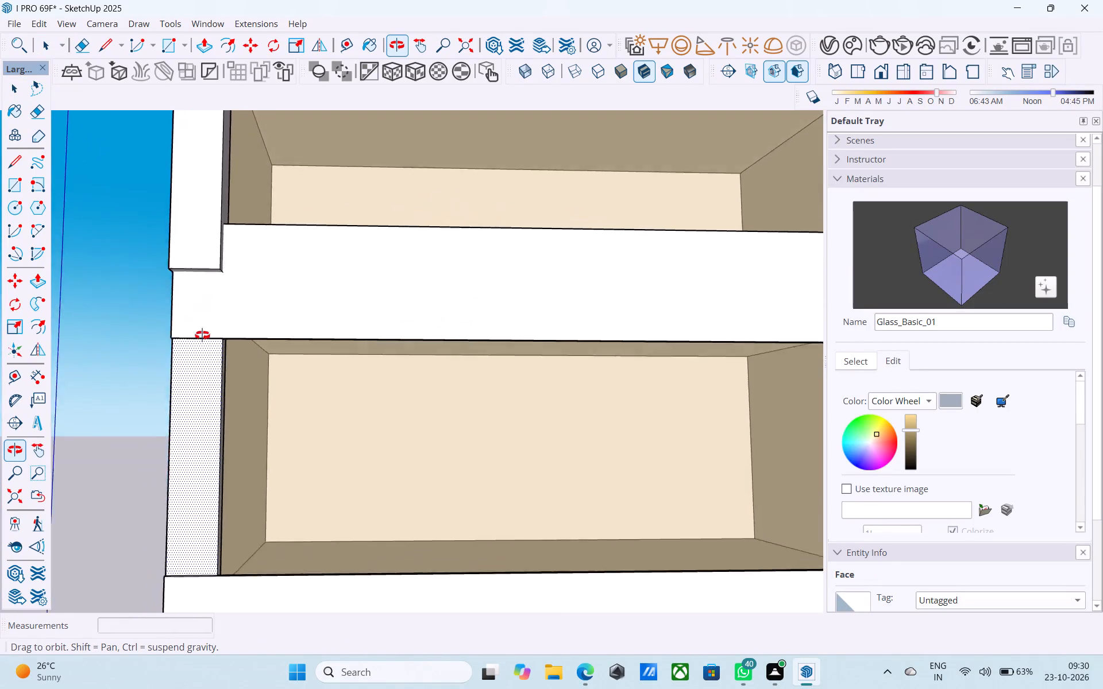
middle_drag(202, 335, 78, 475)
scroll(95, 344, down, 6)
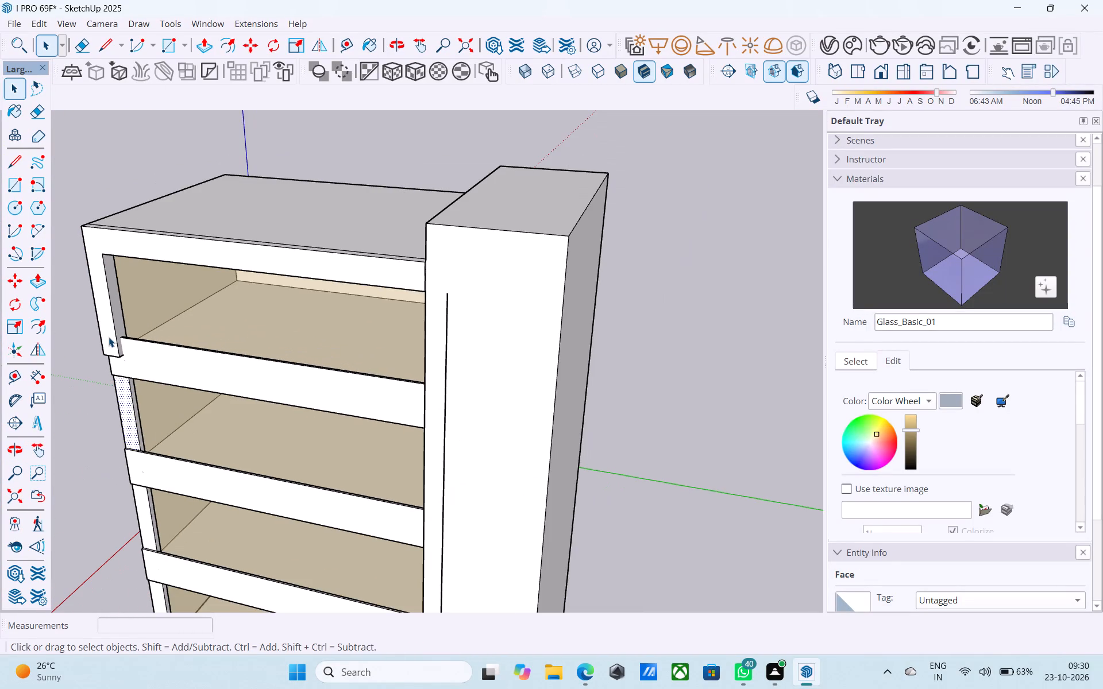
middle_drag(109, 337, 164, 373)
scroll(164, 372, up, 7)
click(164, 372)
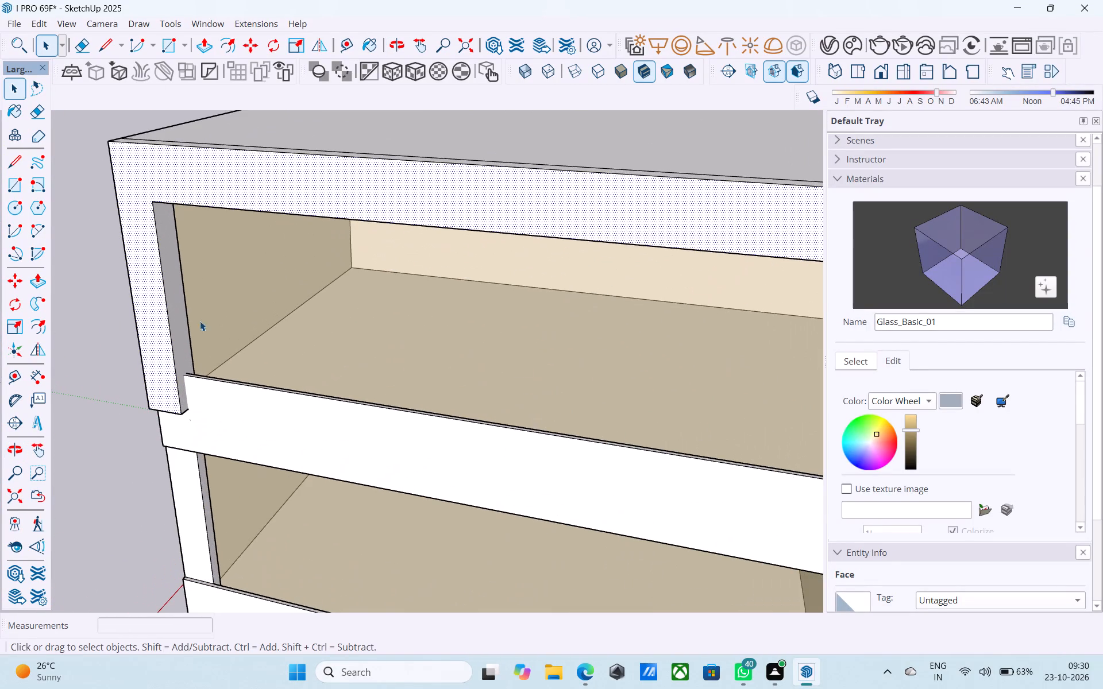
Pull the narrow strip face on the inner side of the top storey's corner column out by 6".
scroll(205, 294, up, 14)
middle_drag(153, 252, 0, 230)
scroll(45, 245, up, 1)
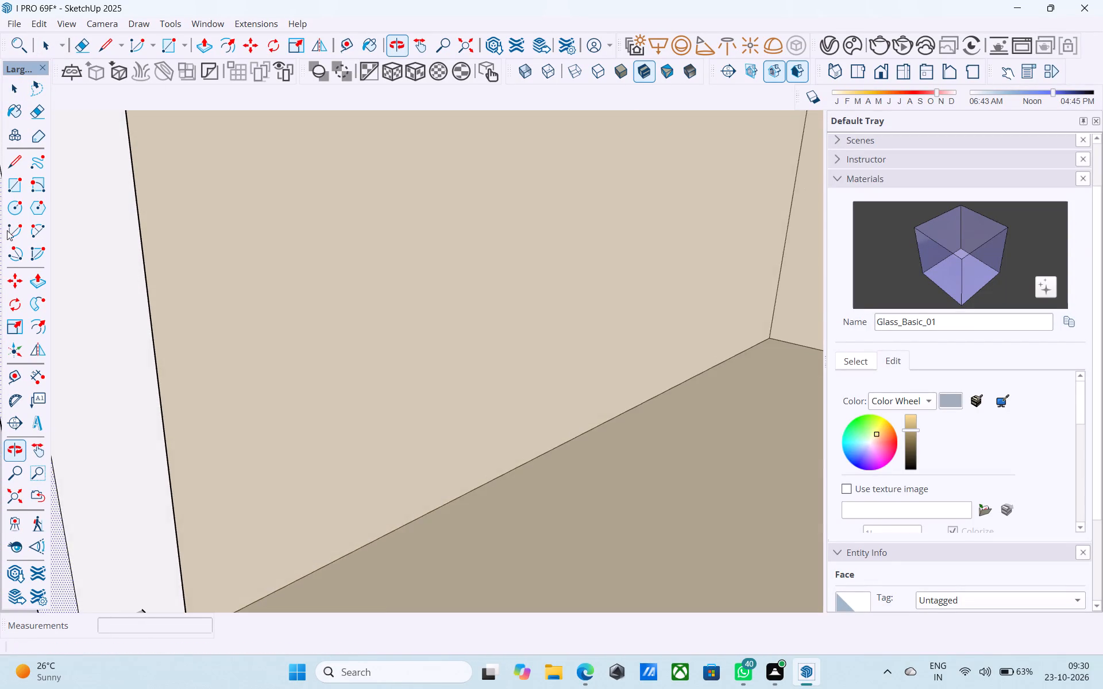
scroll(114, 243, up, 5)
middle_drag(114, 242, 98, 256)
middle_drag(325, 290, 265, 273)
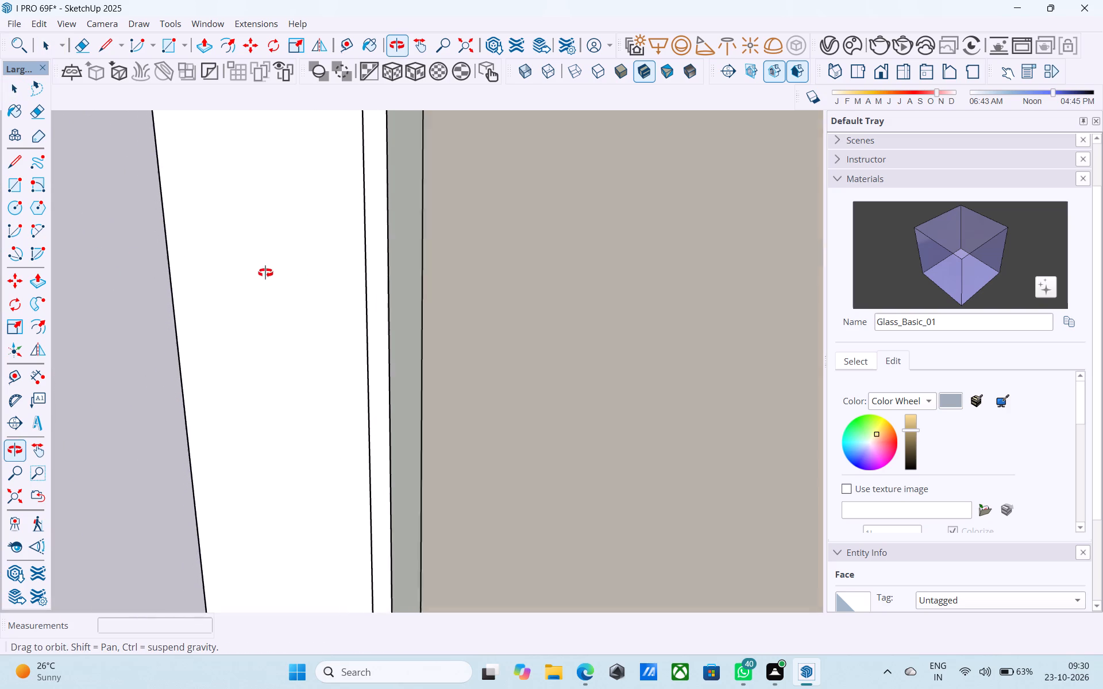
middle_drag(265, 273, 270, 257)
scroll(358, 251, up, 10)
middle_drag(387, 270, 422, 262)
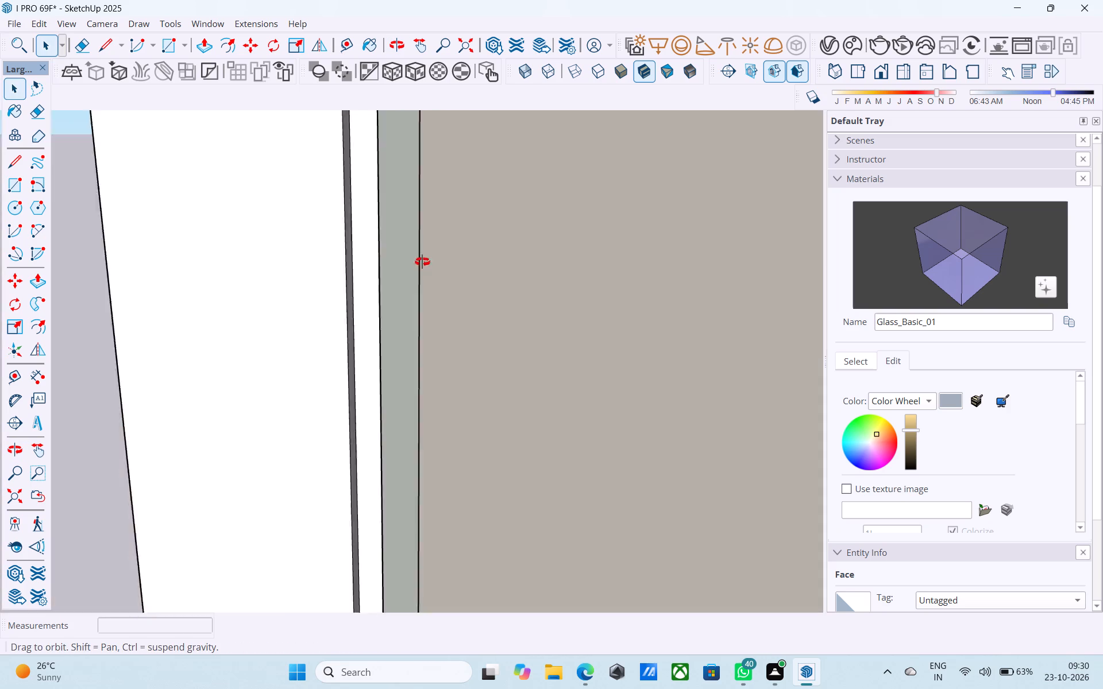
middle_drag(422, 262, 650, 237)
shift+middle_drag(170, 277, 290, 217)
scroll(335, 239, up, 6)
middle_drag(353, 242, 349, 241)
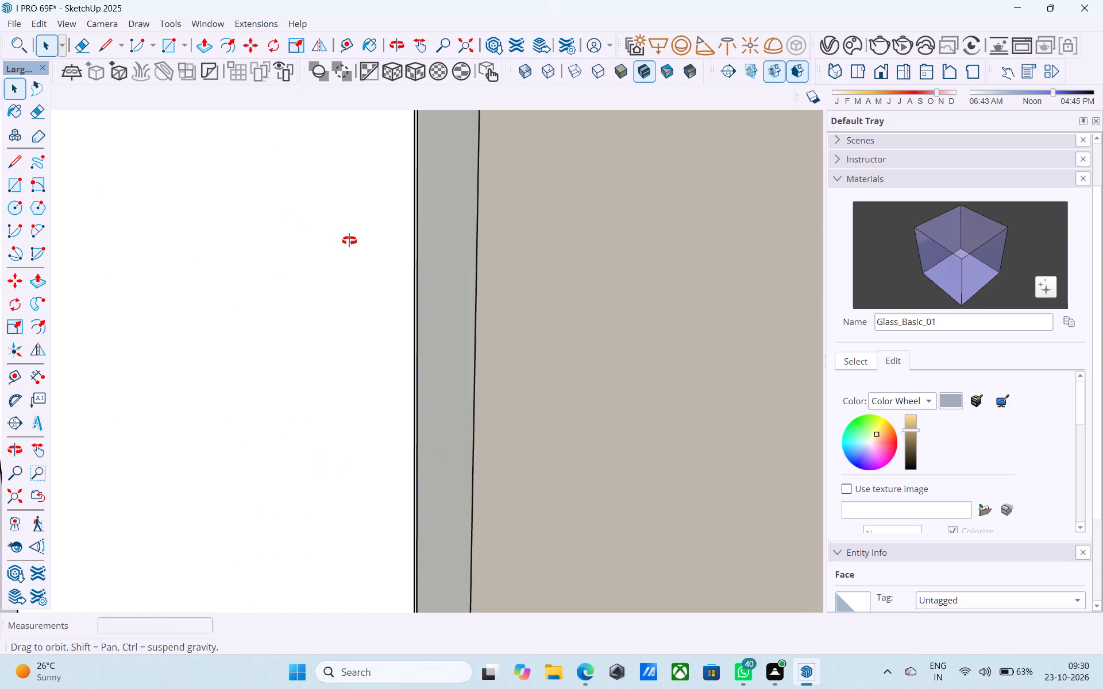
middle_drag(349, 241, 322, 207)
scroll(322, 208, up, 4)
middle_drag(322, 215, 234, 210)
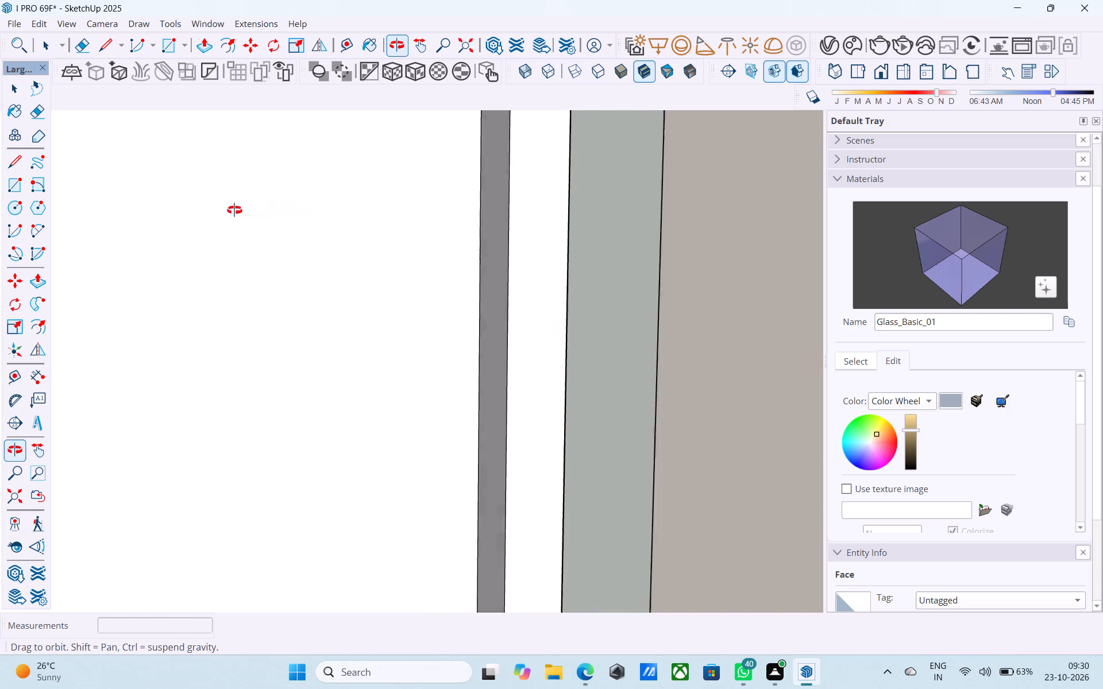
middle_drag(234, 210, 237, 220)
middle_drag(354, 241, 367, 241)
scroll(439, 256, up, 4)
click(508, 258)
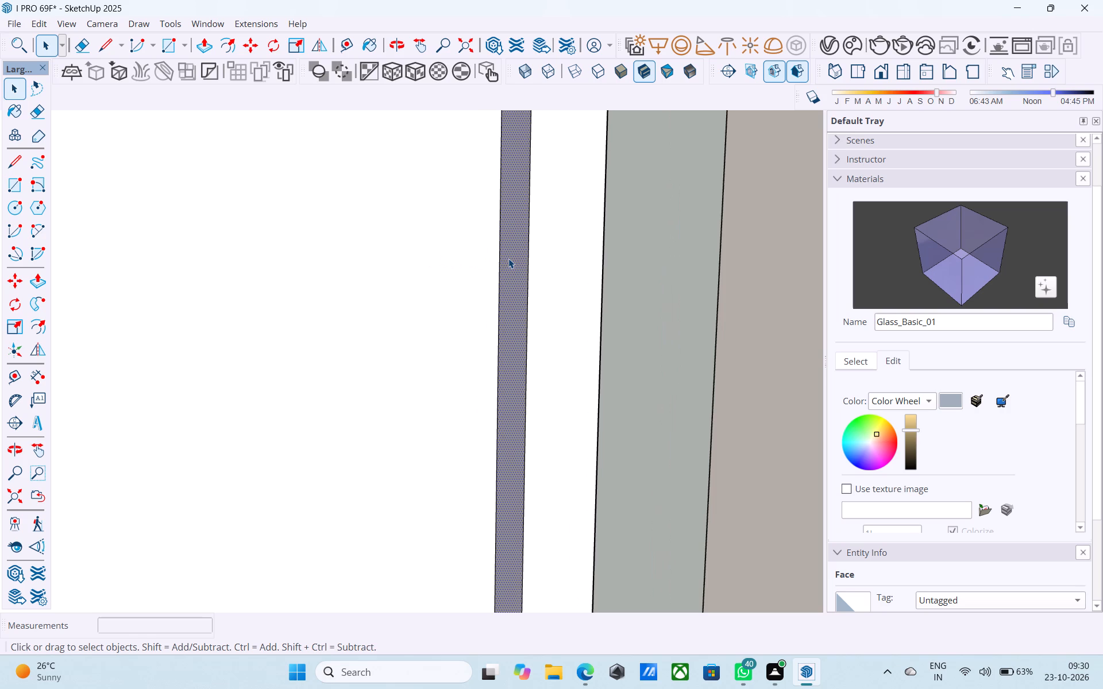
key(p)
click(508, 258)
click(499, 278)
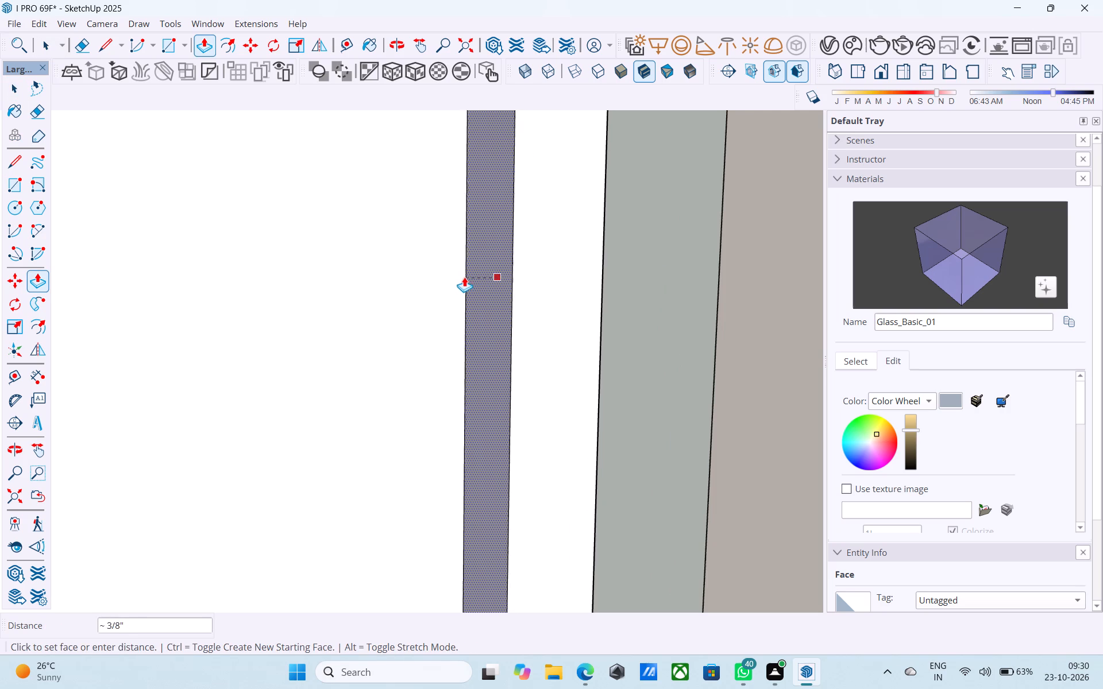
text(6")
key(Return)
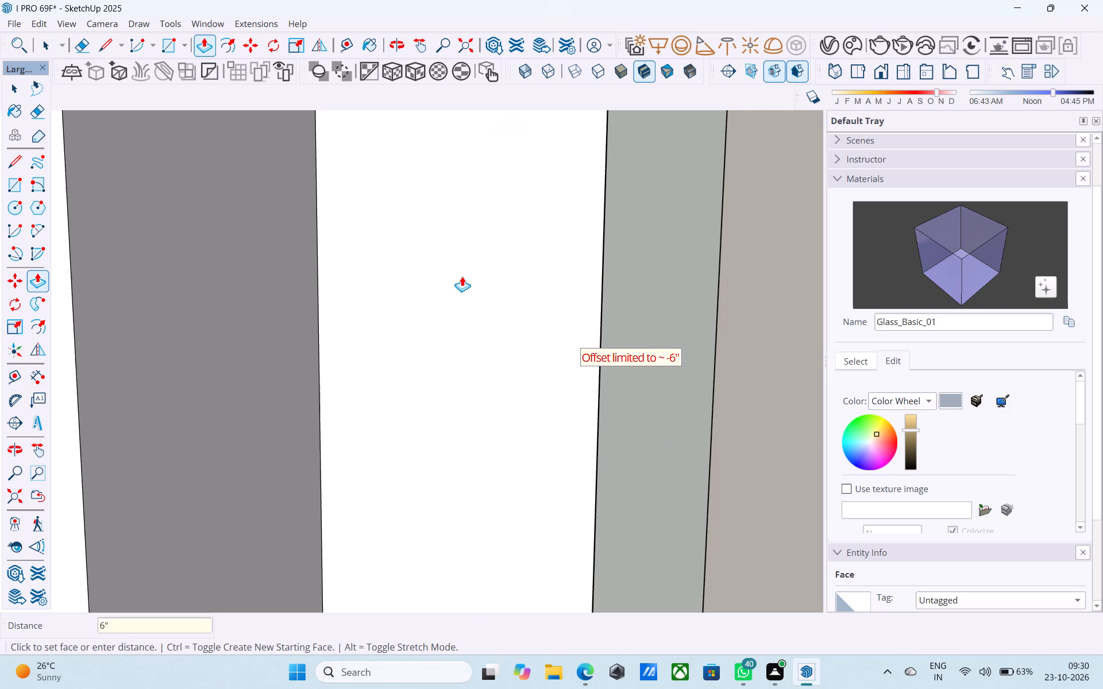
key(space)
Draw a 2" line across the end of the top storey's lower rail where it meets the corner column.
scroll(456, 277, up, 1)
middle_drag(456, 277, 664, 261)
scroll(665, 260, down, 18)
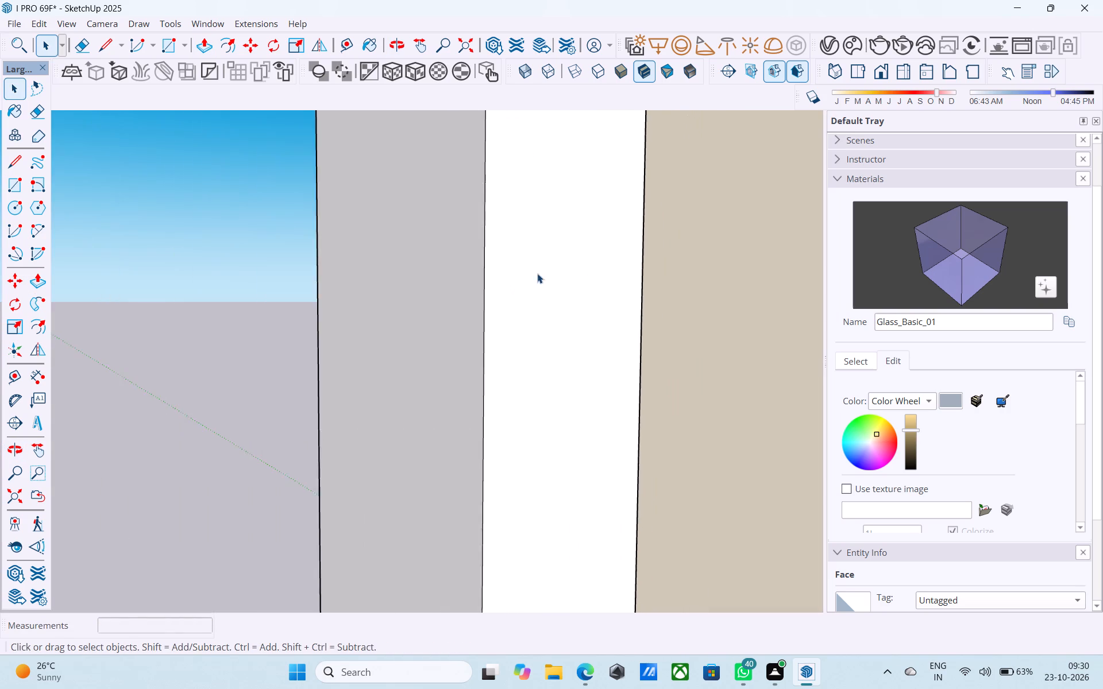
scroll(537, 273, down, 4)
middle_drag(529, 278, 720, 250)
scroll(719, 250, up, 1)
scroll(692, 257, down, 19)
scroll(489, 237, up, 1)
scroll(488, 237, down, 6)
scroll(507, 256, up, 6)
scroll(507, 254, down, 7)
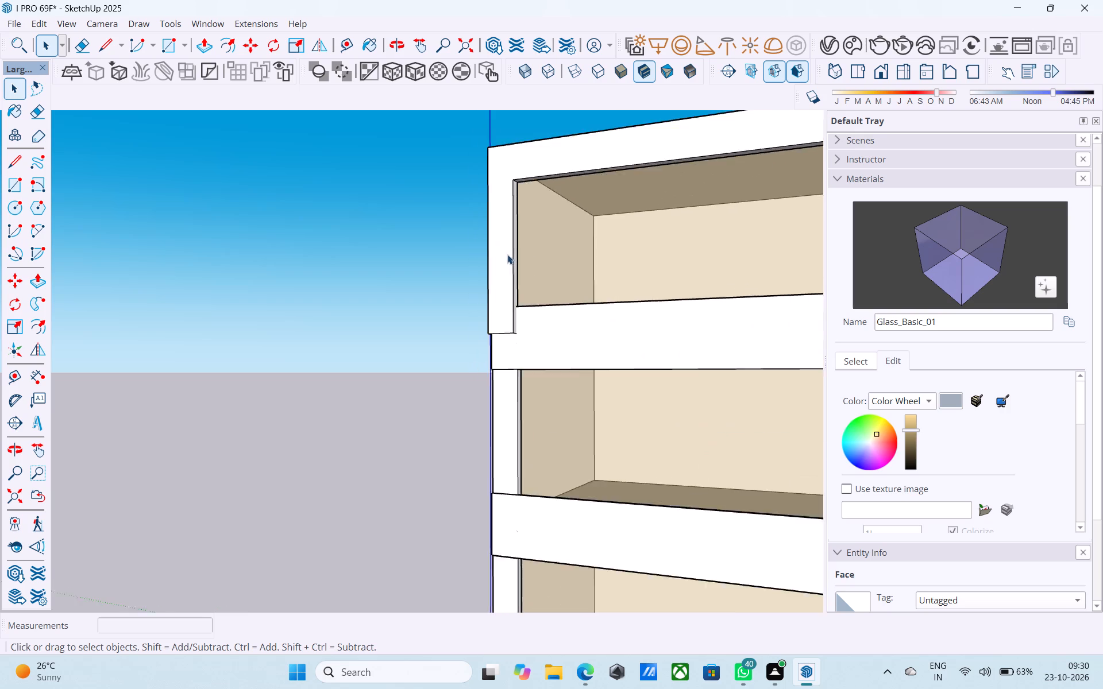
scroll(505, 254, up, 3)
middle_drag(495, 247, 429, 195)
scroll(463, 285, up, 3)
scroll(468, 291, down, 3)
middle_drag(466, 297, 355, 423)
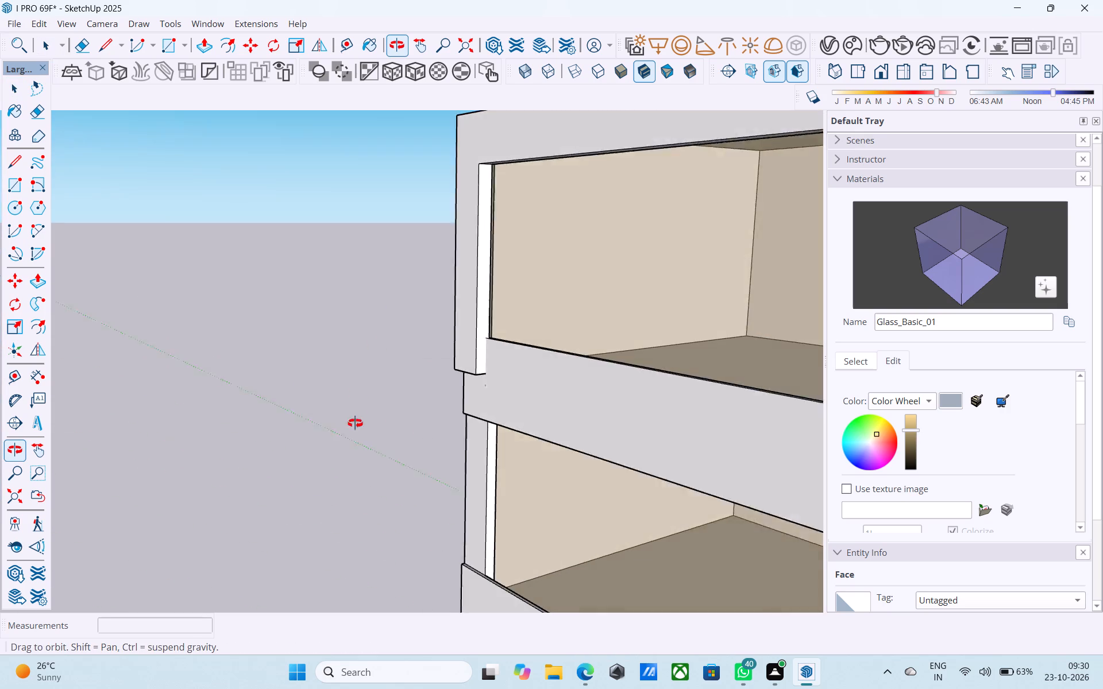
middle_drag(355, 423, 354, 424)
middle_drag(498, 359, 404, 416)
scroll(421, 394, up, 7)
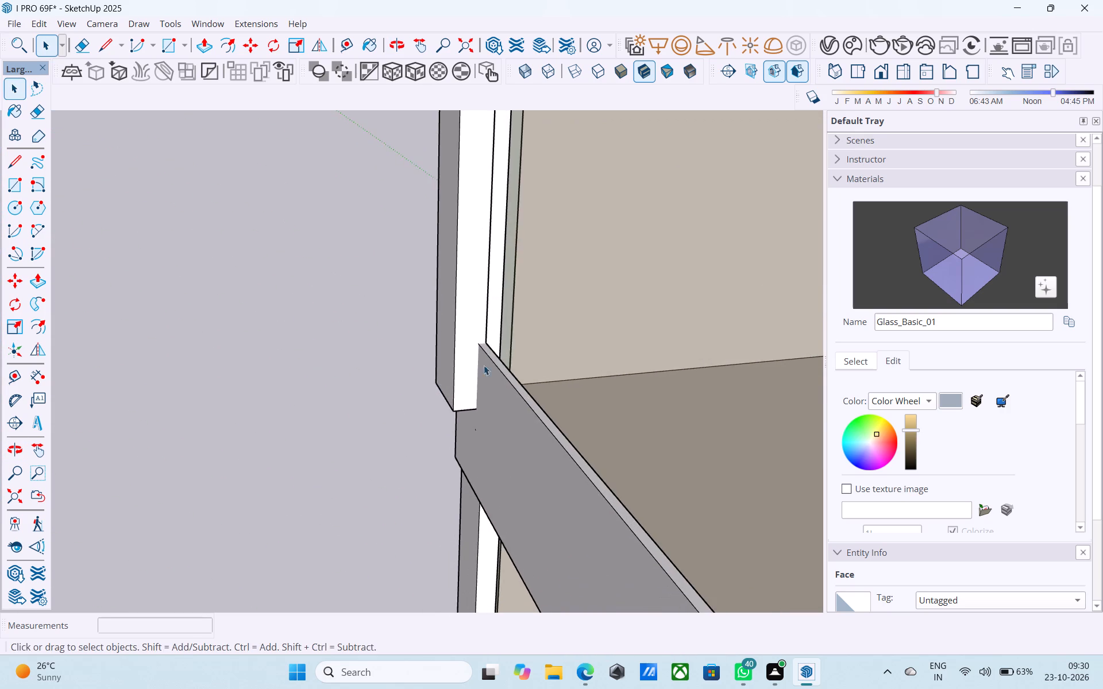
scroll(484, 365, up, 3)
middle_drag(498, 349, 442, 345)
scroll(461, 338, up, 6)
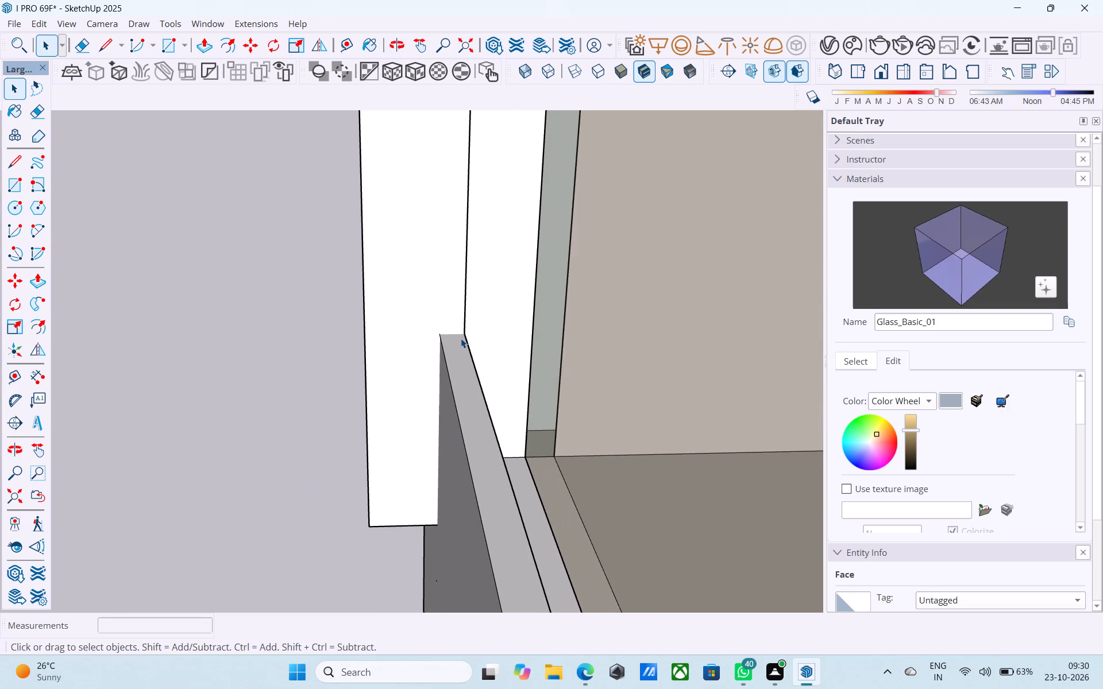
key(l)
click(442, 335)
click(464, 333)
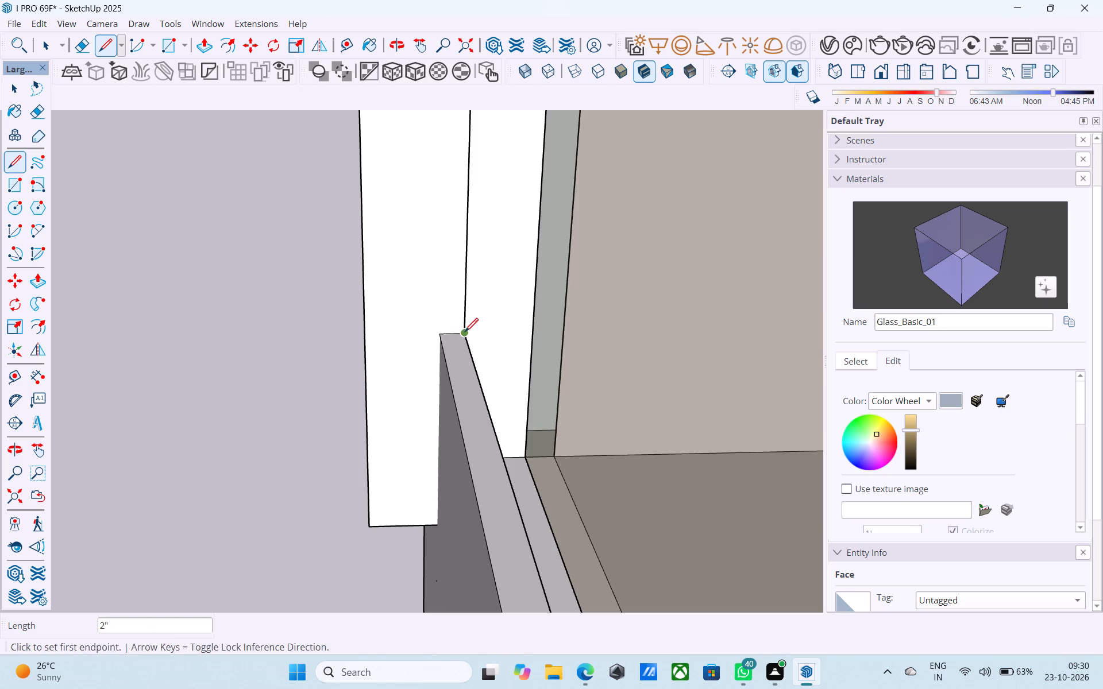
key(space)
Draw a vertical line along the rail's end, from the rail's top corner down to the corner column's lower corner.
middle_drag(453, 336, 516, 288)
key(l)
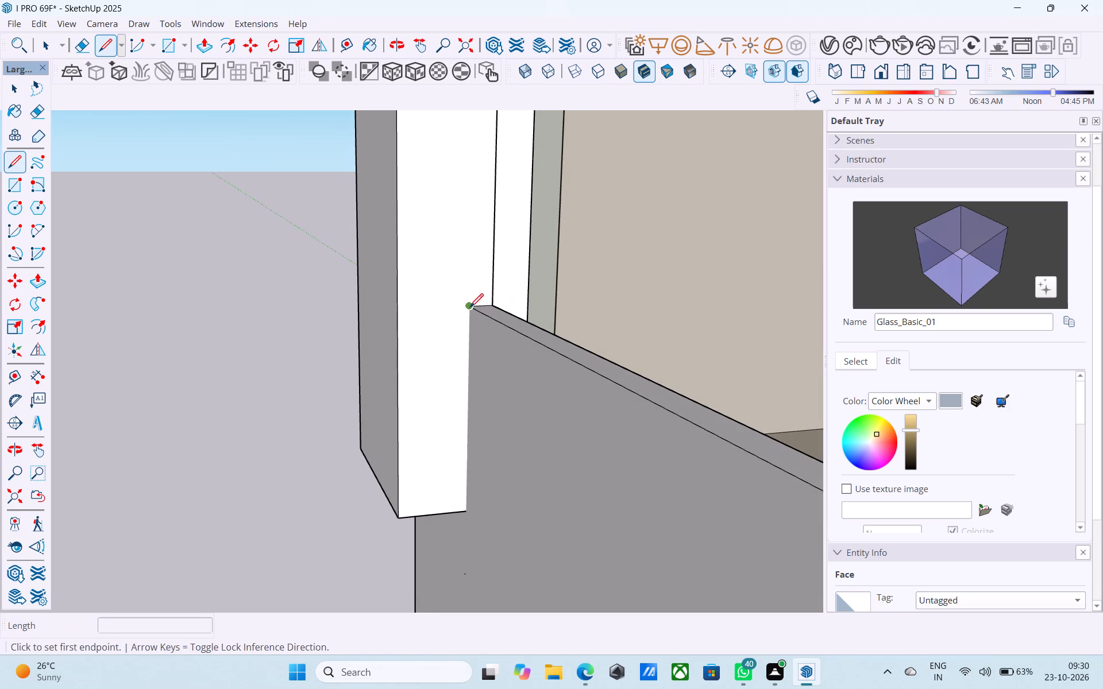
click(470, 308)
click(461, 512)
key(space)
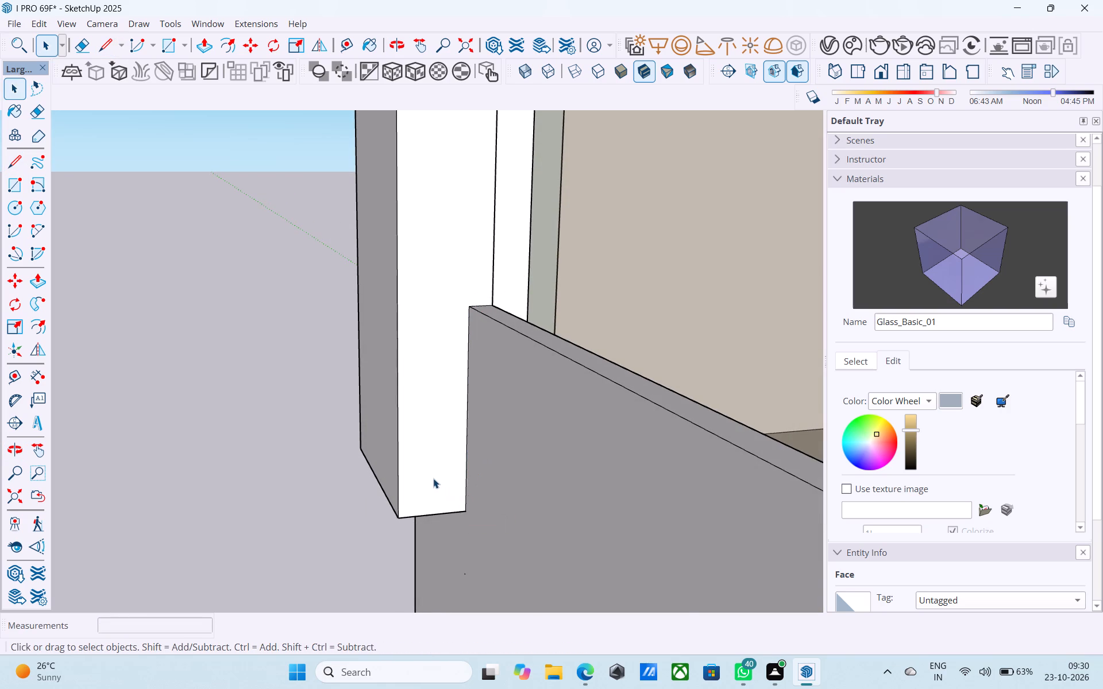
scroll(433, 477, down, 7)
scroll(443, 490, up, 1)
key(l)
scroll(445, 500, up, 5)
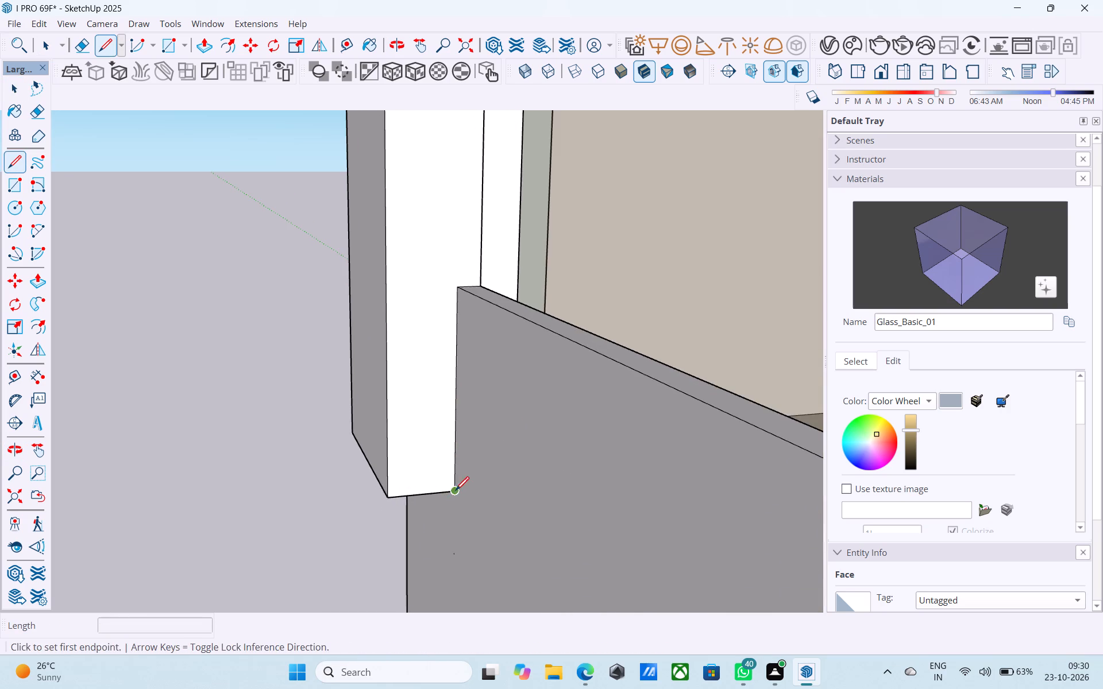
click(456, 491)
key(space)
Draw a 1' 6" line along the edge of the corner column's underside where it meets the rail.
middle_drag(387, 494, 449, 450)
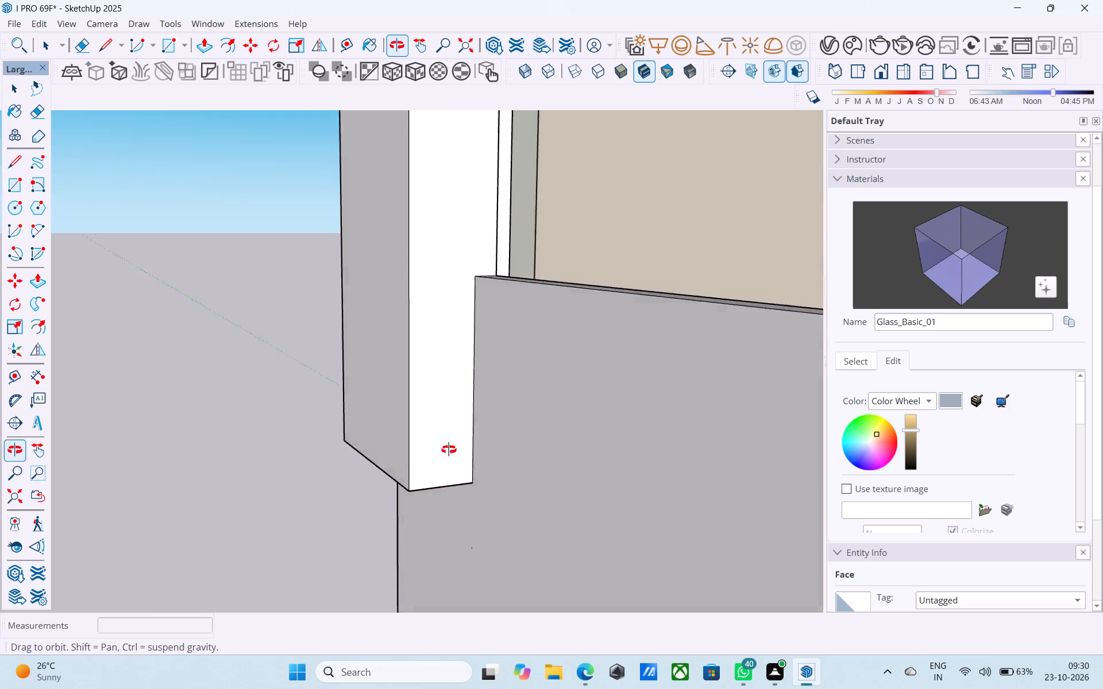
middle_drag(449, 450, 438, 249)
click(410, 405)
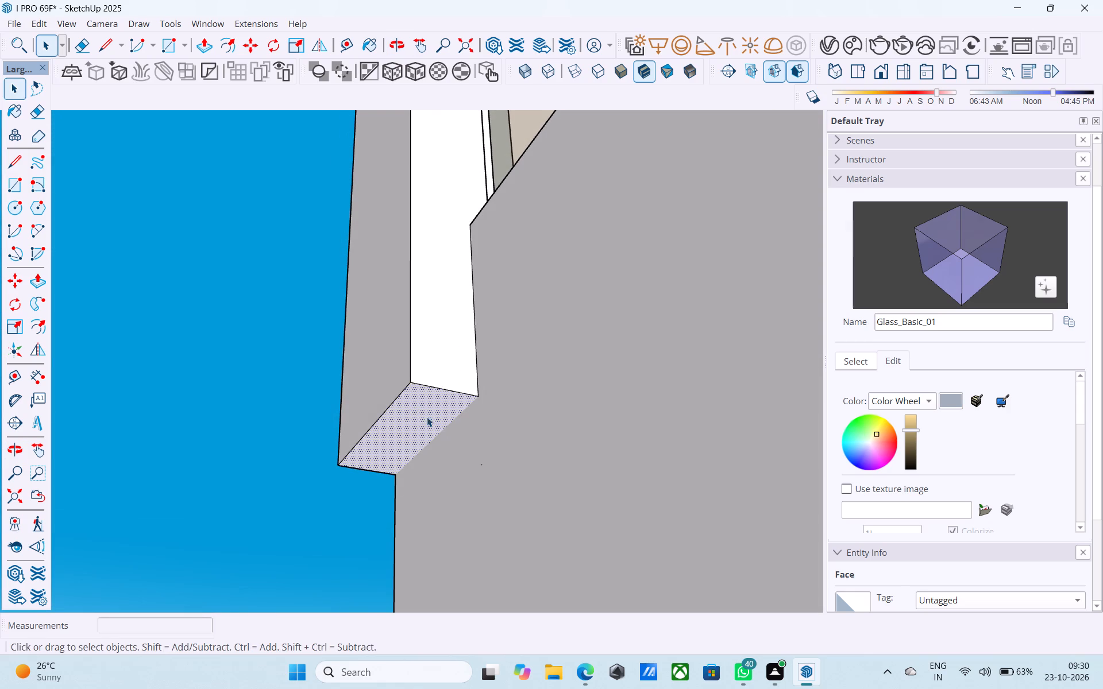
key(l)
click(477, 401)
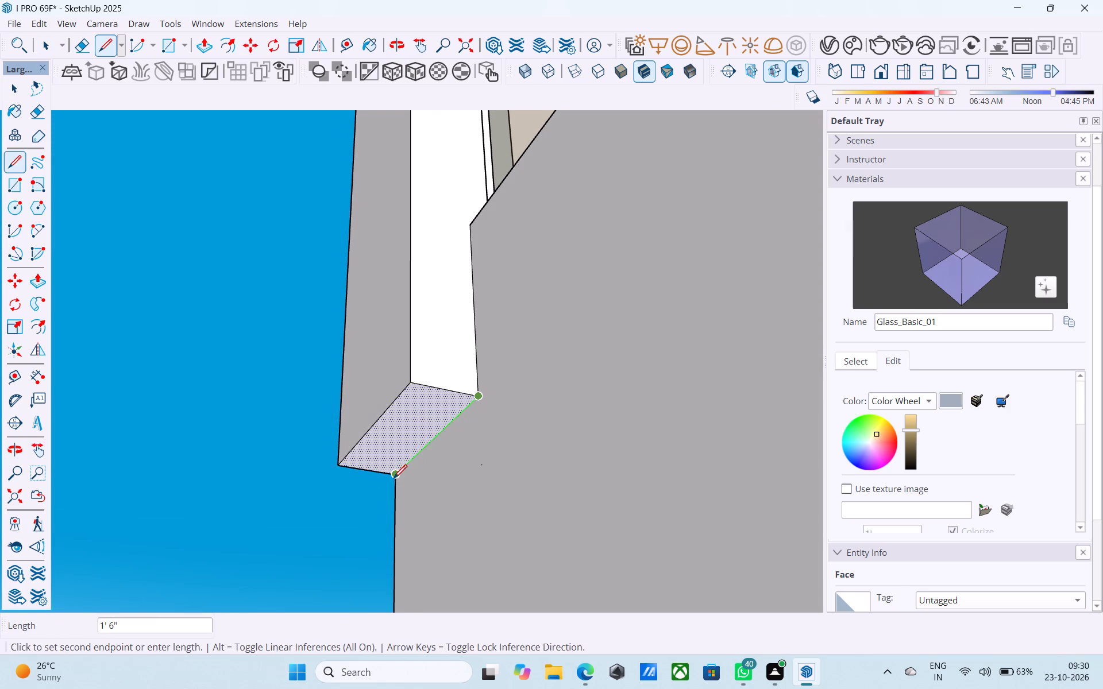
click(394, 478)
key(space)
Extend the corner column's underside face down past all the lower storeys to the ledge on top of the base.
click(399, 437)
key(p)
click(399, 437)
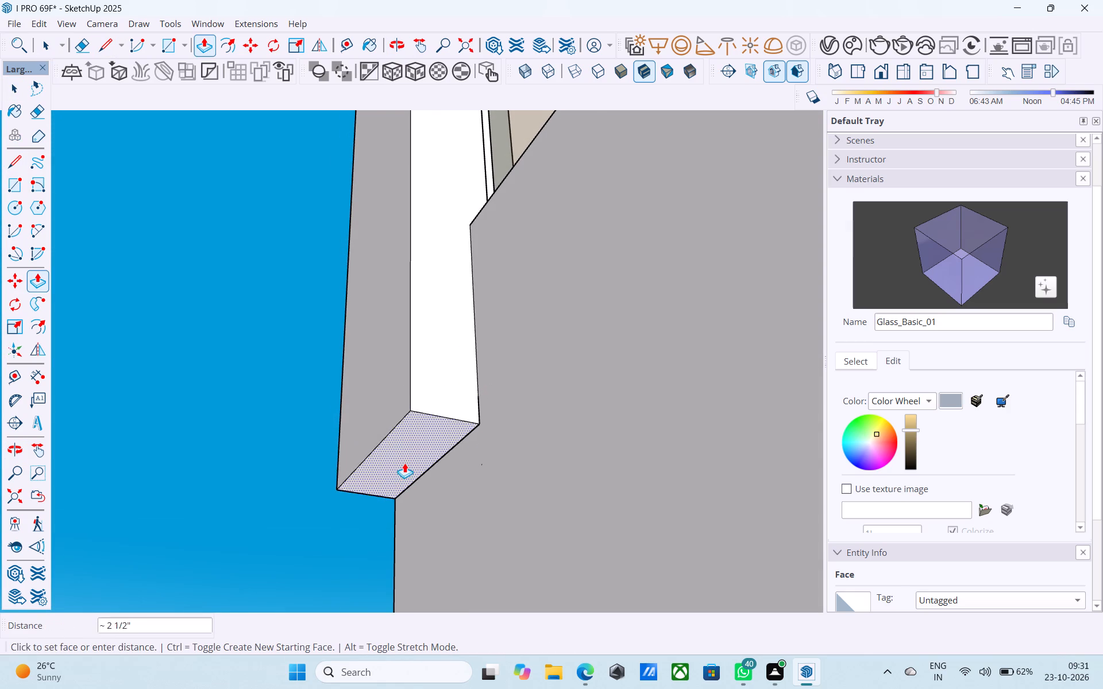
scroll(404, 463, down, 19)
scroll(431, 542, down, 6)
middle_drag(431, 542, 419, 488)
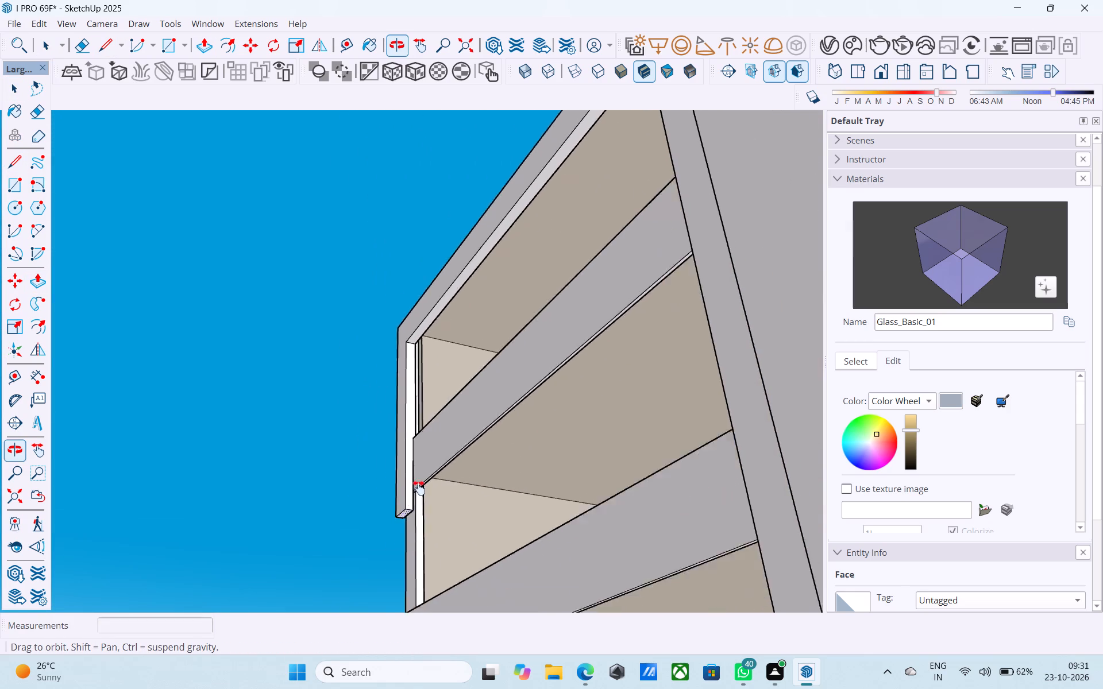
middle_drag(419, 488, 439, 522)
shift+middle_drag(439, 530, 414, 281)
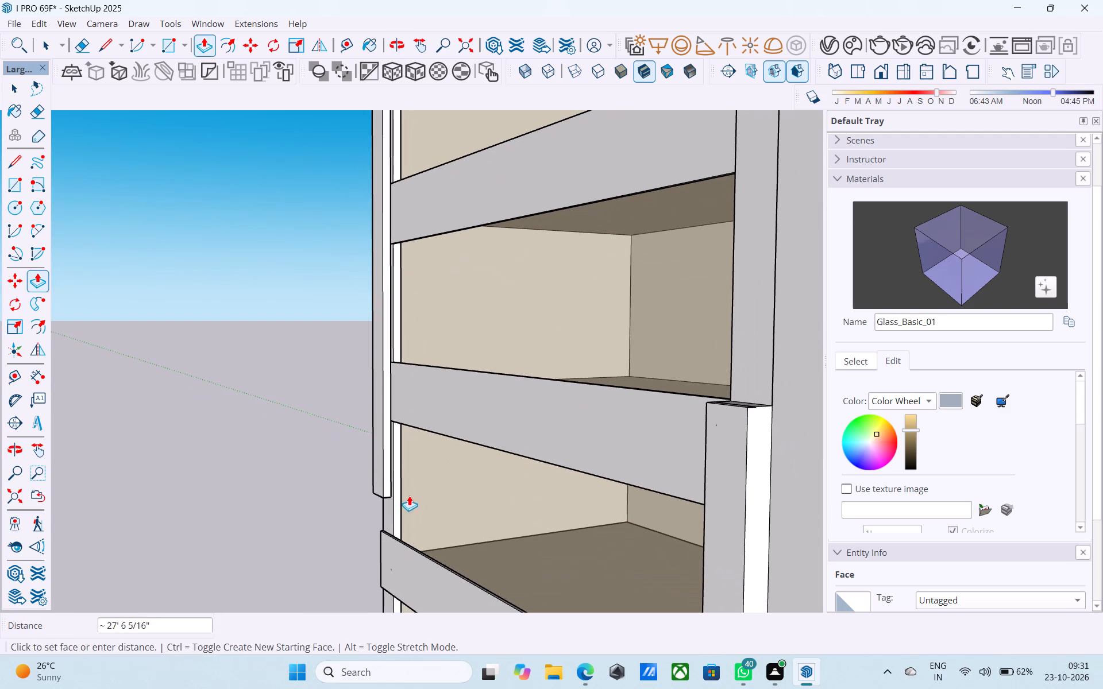
shift+middle_drag(409, 496, 546, 316)
scroll(483, 314, down, 6)
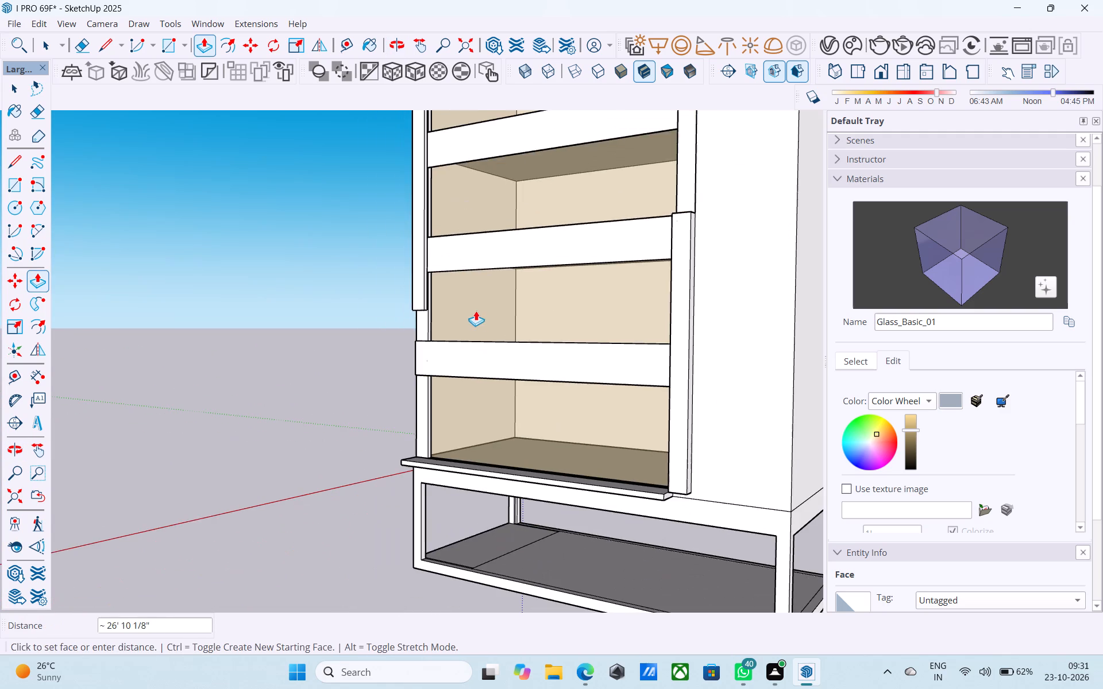
scroll(444, 439, up, 3)
click(432, 474)
Pull the narrow strip face behind the extended corner column on a lower storey by 2" to meet the adjoining wall face.
scroll(432, 422, up, 5)
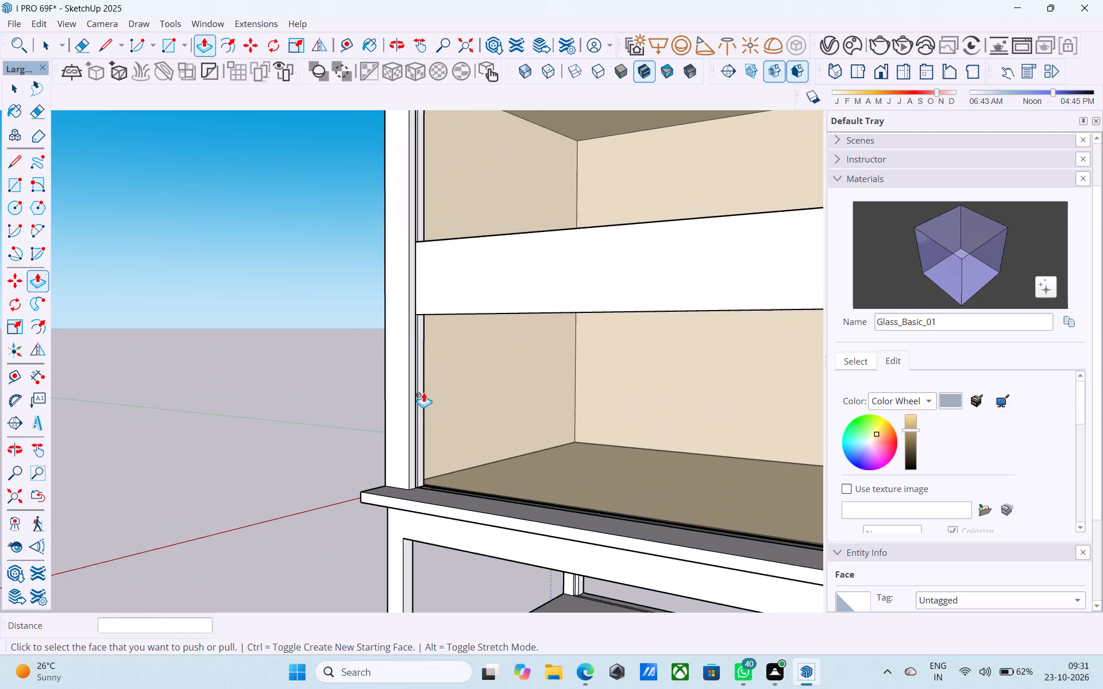
middle_drag(419, 373, 349, 414)
scroll(361, 267, up, 6)
middle_drag(397, 268, 320, 295)
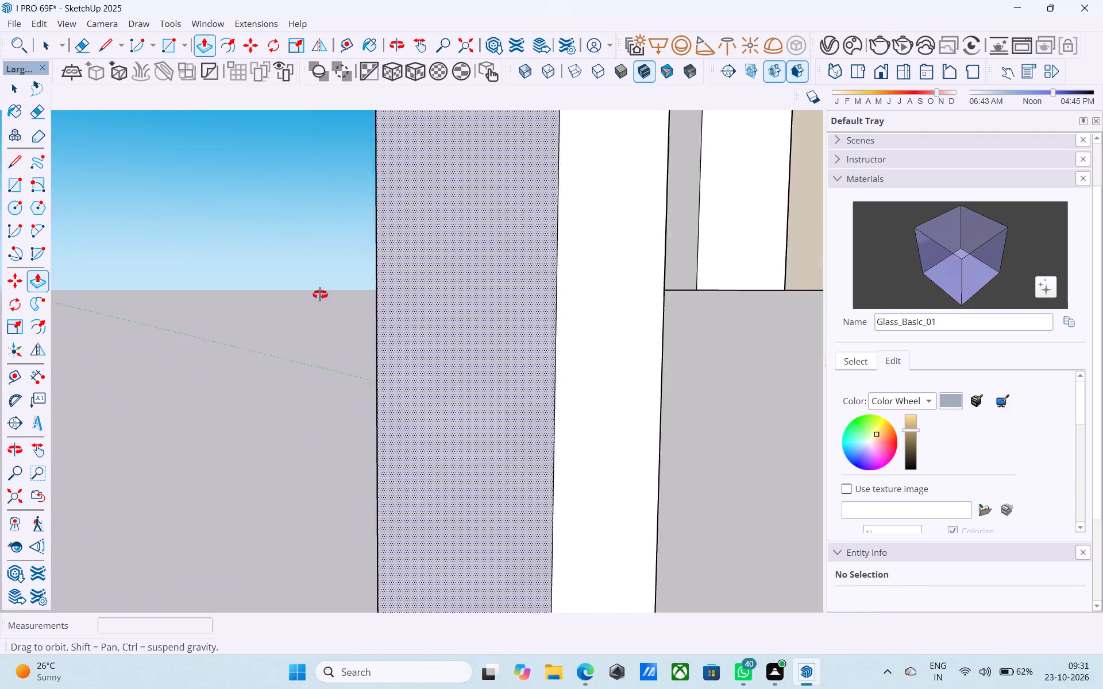
middle_drag(320, 295, 150, 347)
click(418, 285)
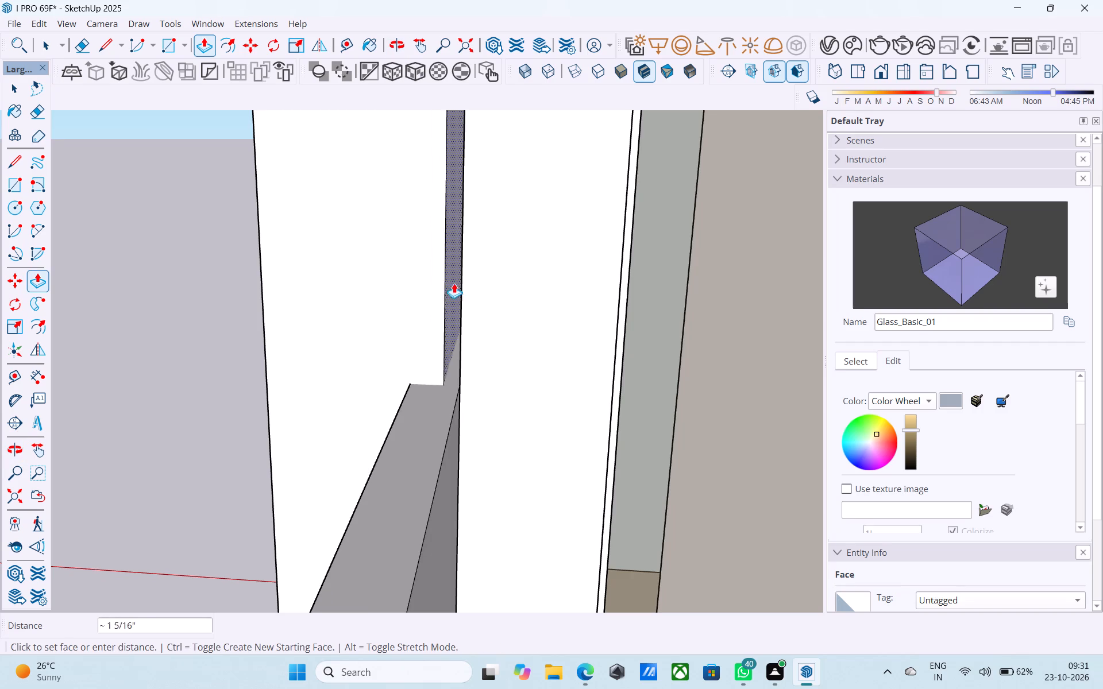
middle_drag(467, 285, 571, 287)
click(639, 272)
Repeat the 2" pull on the narrow strip face behind the corner column on the next storey, meeting the adjoining wall face.
scroll(638, 258, down, 20)
scroll(537, 411, up, 5)
scroll(537, 411, down, 1)
scroll(537, 411, up, 9)
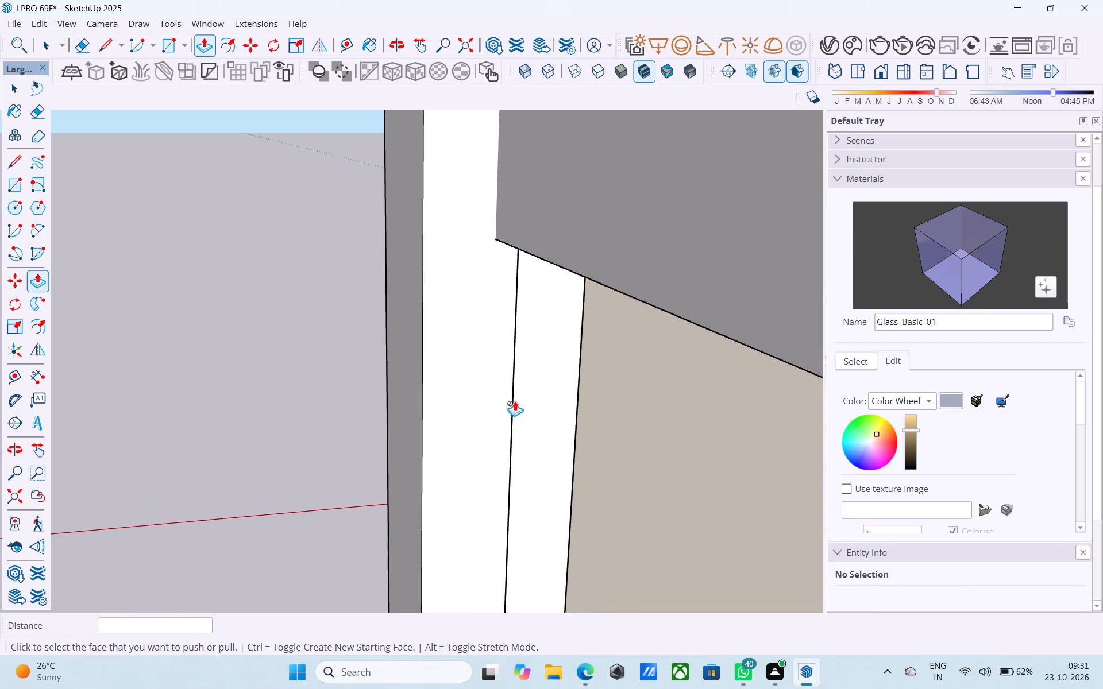
scroll(515, 401, up, 4)
middle_drag(495, 387, 723, 431)
scroll(627, 394, down, 9)
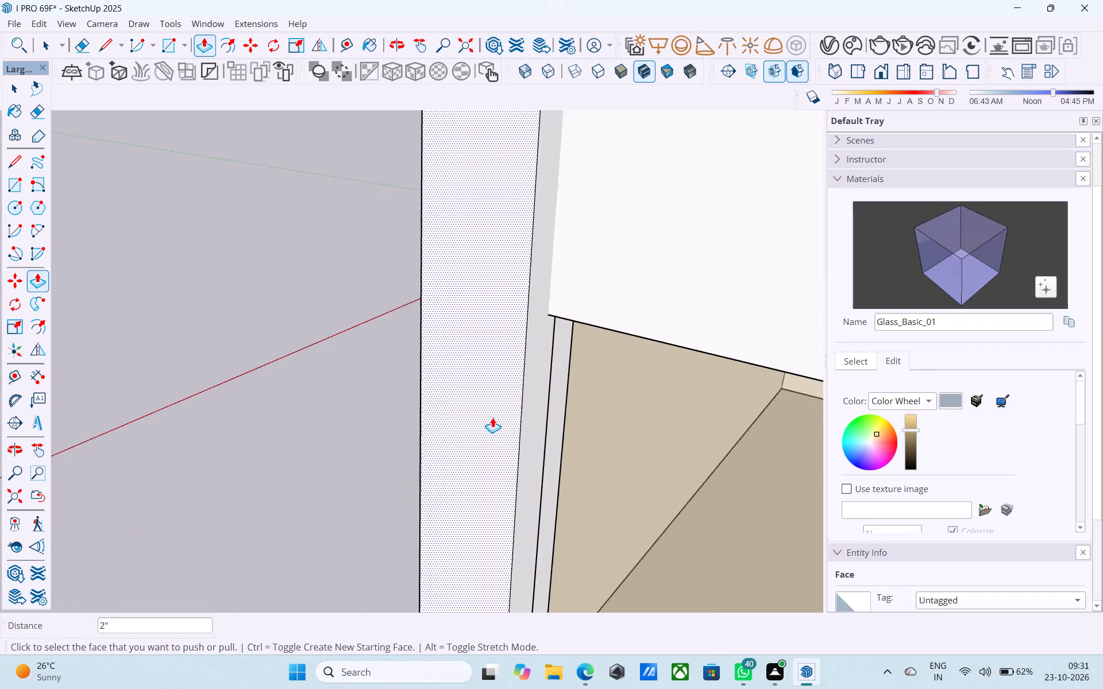
scroll(492, 417, down, 12)
middle_drag(445, 340, 381, 305)
scroll(384, 307, up, 15)
scroll(449, 205, down, 1)
scroll(448, 206, up, 1)
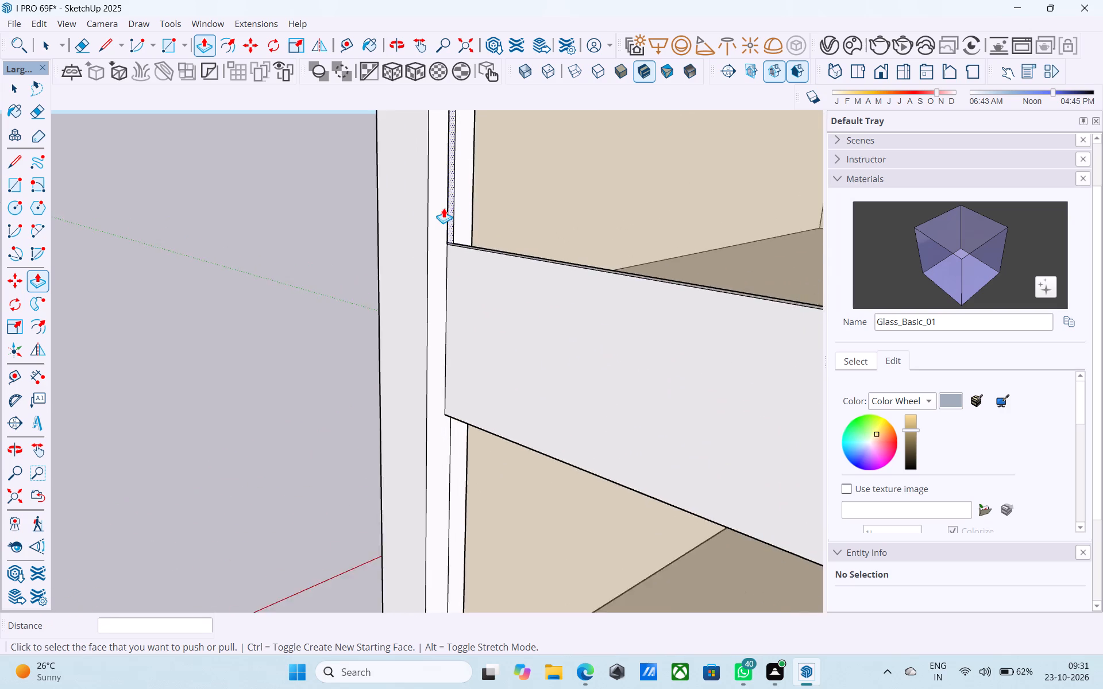
scroll(443, 208, up, 10)
middle_drag(444, 212, 252, 238)
middle_drag(334, 246, 232, 245)
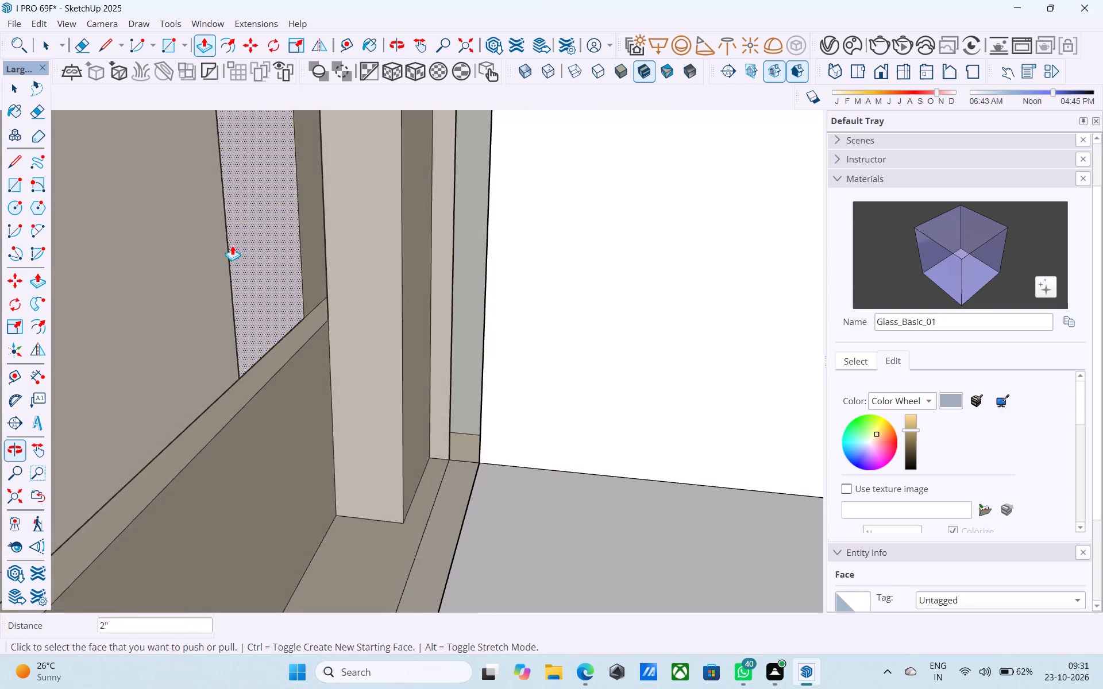
scroll(240, 245, up, 8)
middle_drag(289, 239, 670, 233)
middle_drag(356, 231, 664, 223)
shift+scroll(353, 226, up, 8)
double_click(367, 227)
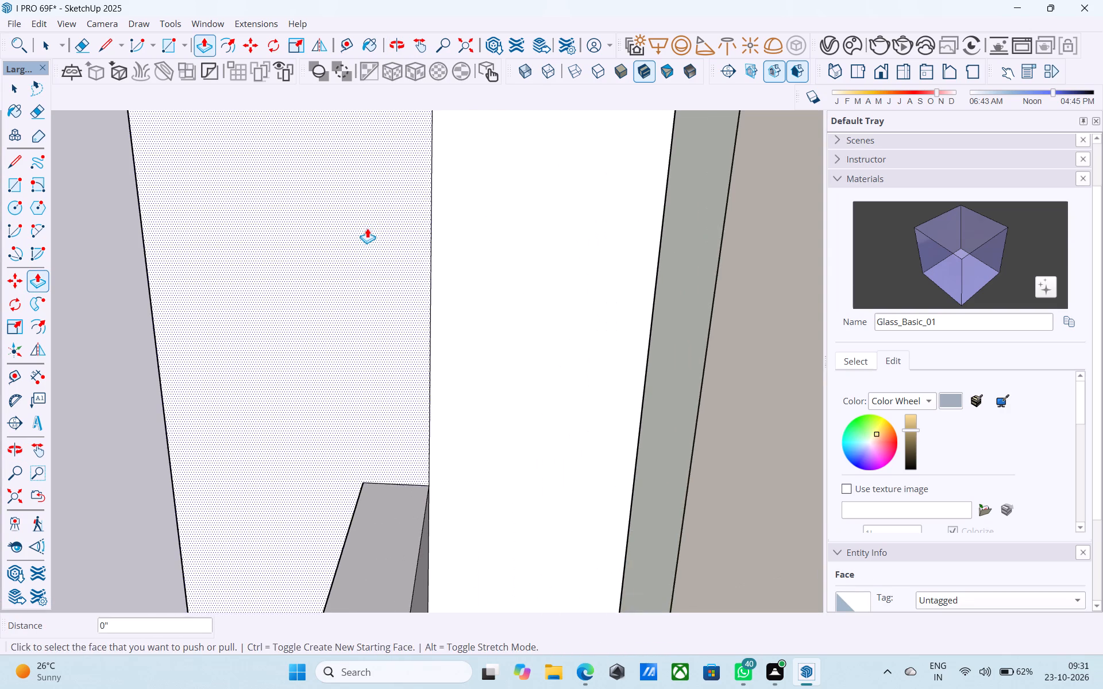
Repeat the same gap-closing pull on the narrow strip face behind the corner column one storey further up.
scroll(367, 228, up, 1)
middle_drag(535, 237, 614, 229)
scroll(614, 227, down, 2)
scroll(614, 227, up, 2)
scroll(614, 227, down, 9)
shift+middle_drag(495, 264, 537, 459)
scroll(554, 376, down, 7)
scroll(527, 345, up, 1)
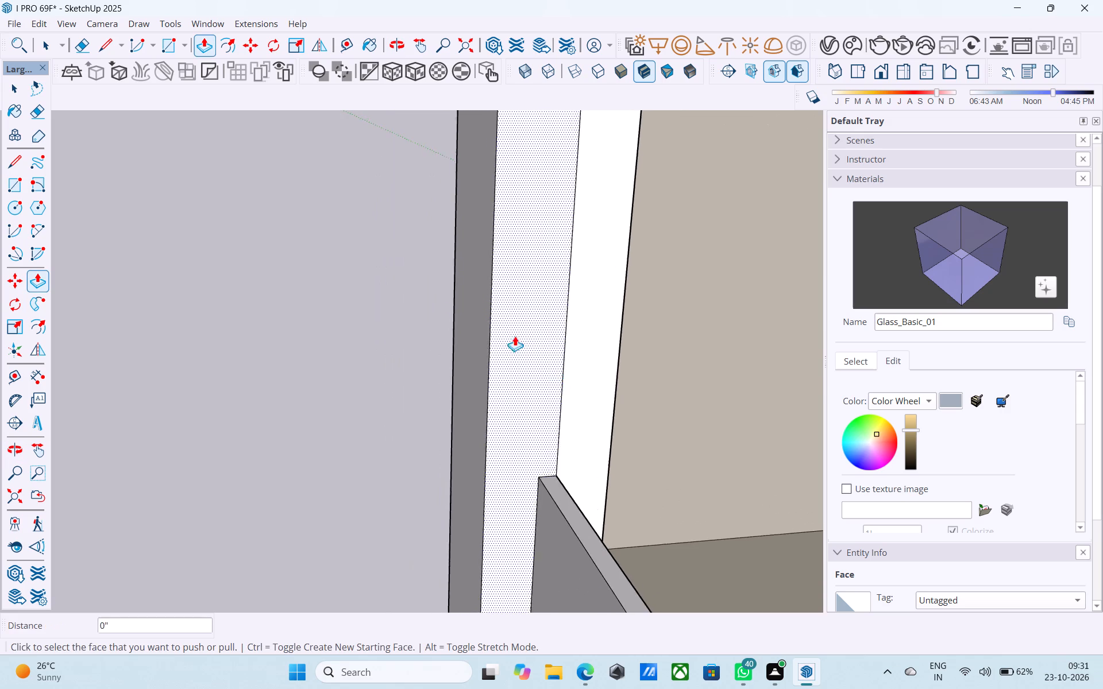
scroll(451, 298, down, 4)
middle_drag(471, 312, 542, 450)
shift+scroll(472, 246, down, 4)
shift+middle_drag(475, 253, 507, 487)
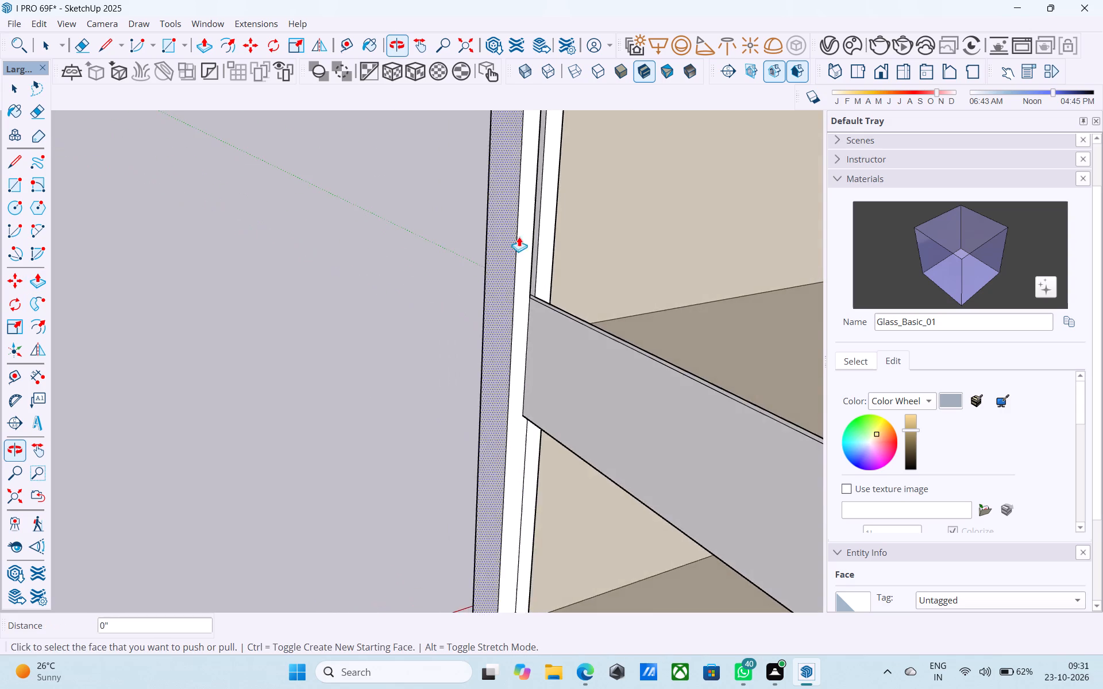
scroll(523, 222, up, 1)
scroll(523, 222, down, 1)
scroll(523, 222, up, 6)
shift+middle_drag(544, 390, 442, 516)
scroll(405, 281, up, 5)
middle_drag(413, 280, 392, 304)
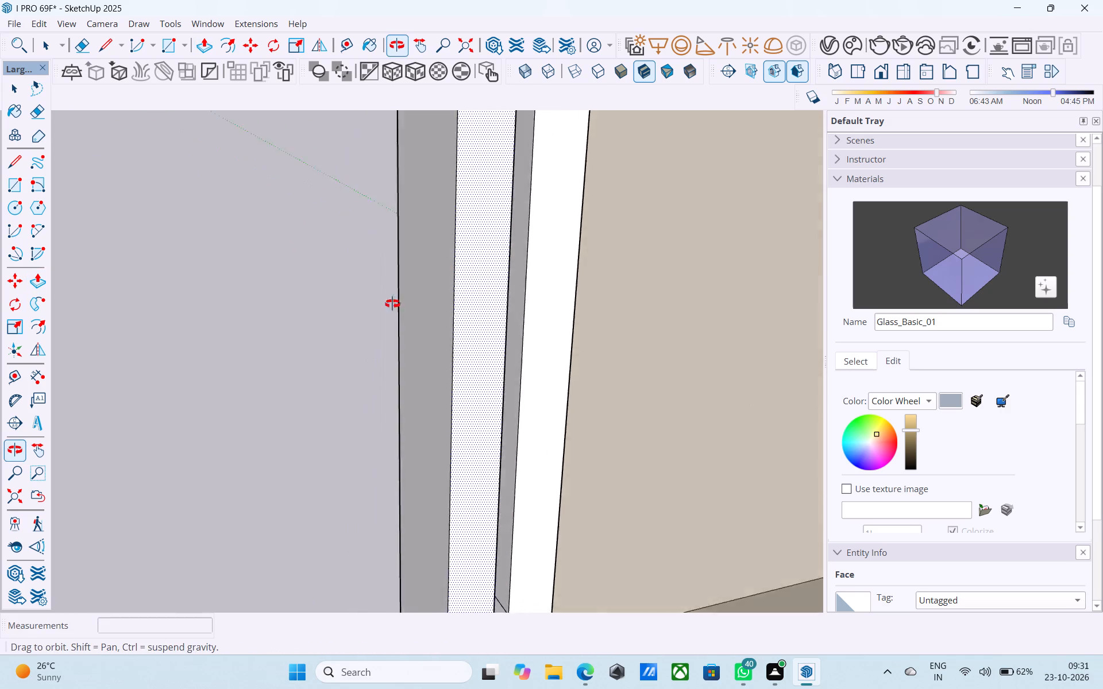
middle_drag(392, 304, 365, 301)
scroll(365, 302, up, 8)
scroll(410, 301, down, 11)
scroll(451, 278, up, 7)
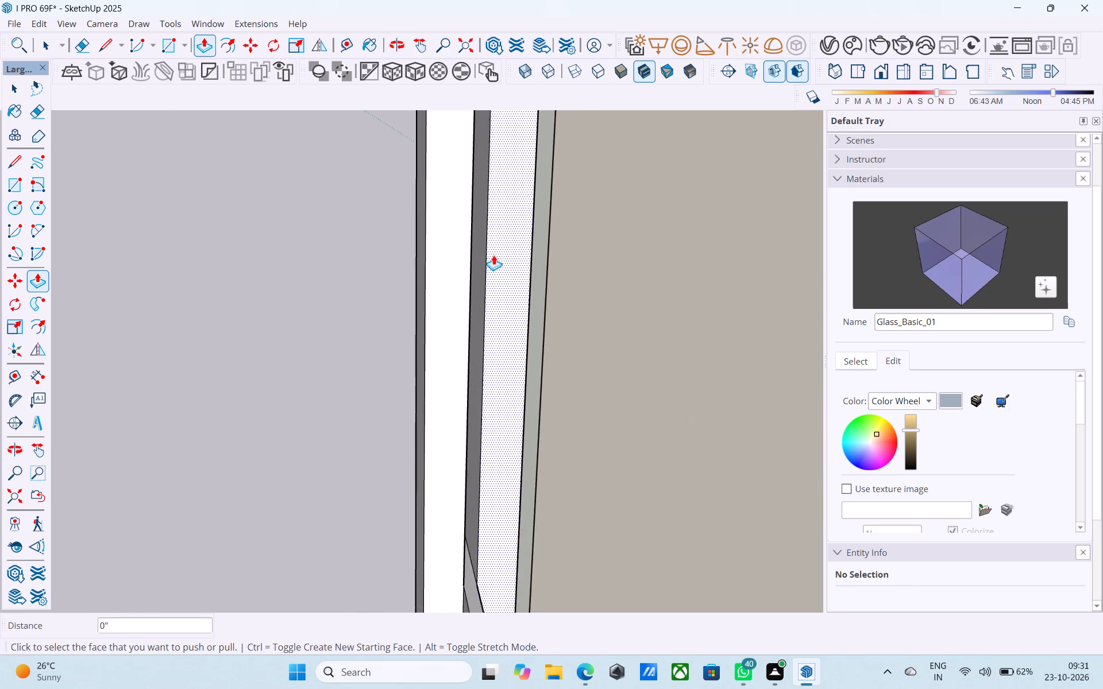
scroll(493, 255, up, 20)
scroll(493, 255, up, 2)
middle_drag(441, 258, 502, 247)
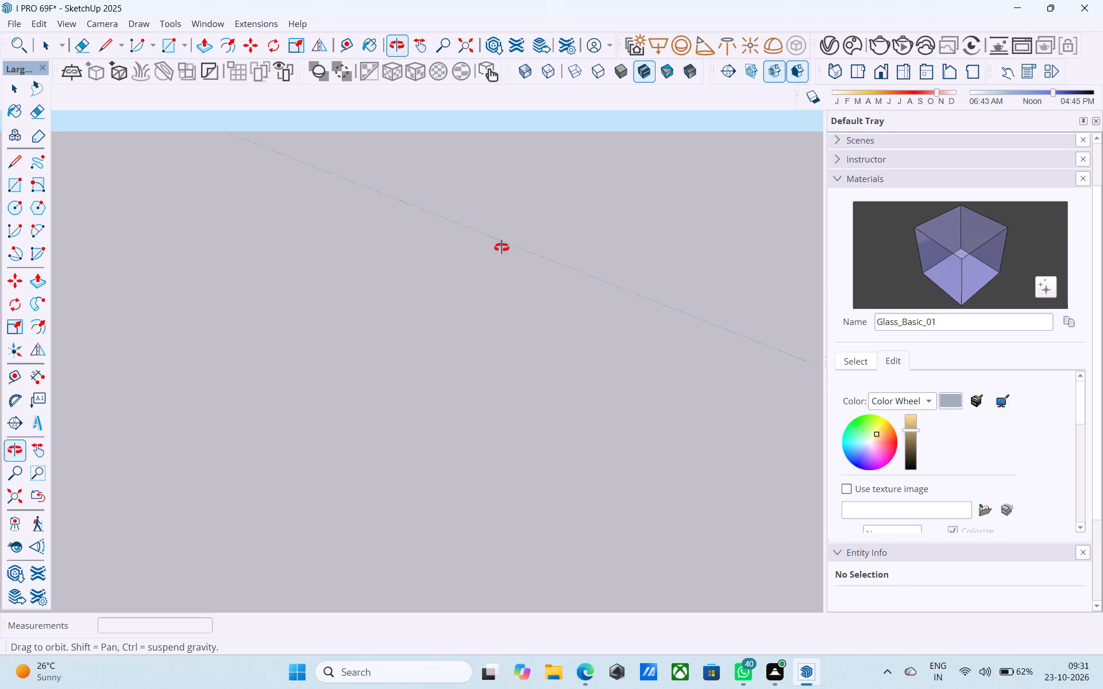
middle_drag(502, 247, 542, 235)
scroll(534, 231, down, 14)
scroll(453, 242, up, 1)
scroll(452, 243, down, 9)
shift+middle_drag(649, 207, 576, 261)
scroll(576, 261, up, 20)
scroll(576, 261, up, 9)
middle_drag(605, 232, 579, 273)
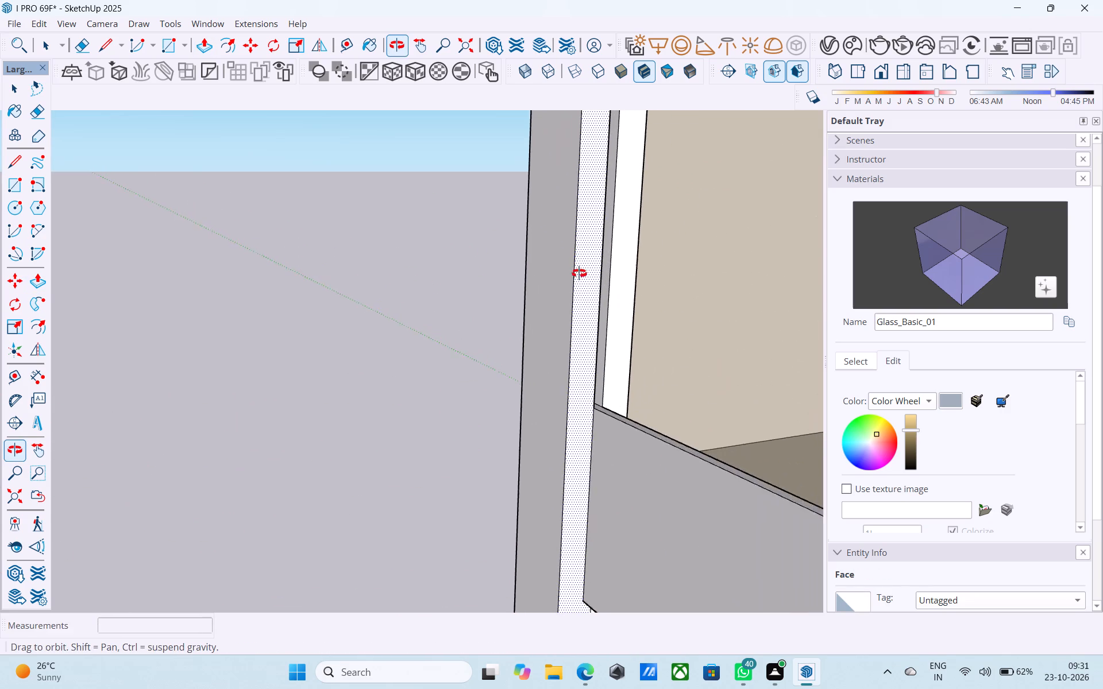
scroll(581, 273, up, 13)
middle_drag(579, 273, 581, 272)
middle_drag(588, 261, 517, 253)
scroll(519, 247, up, 5)
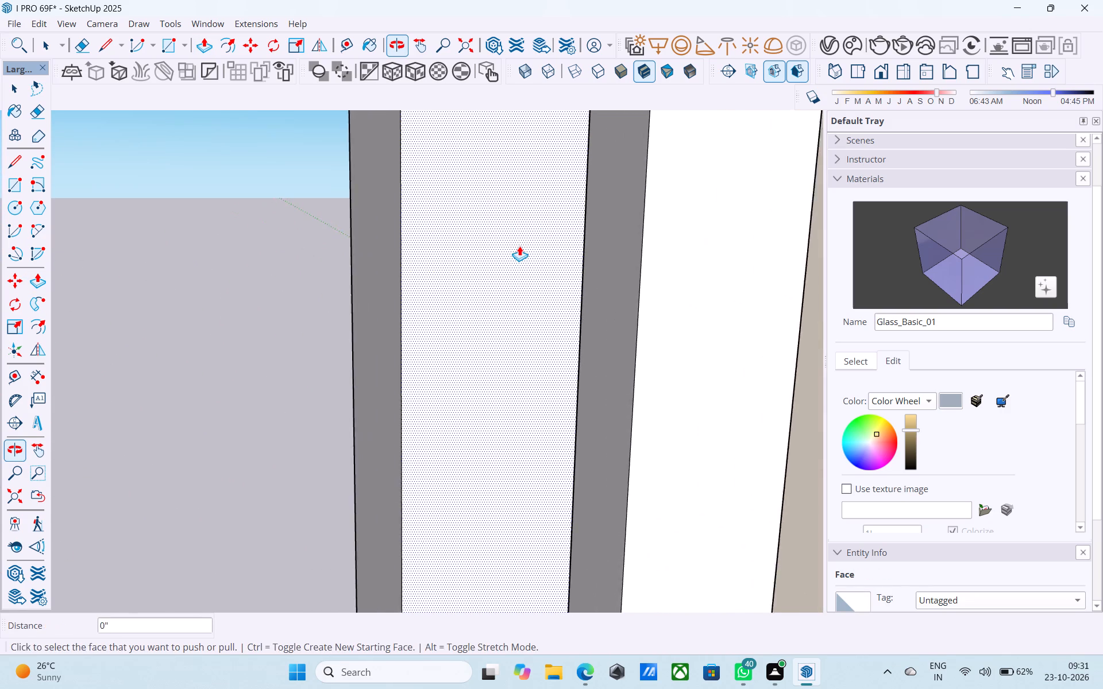
middle_drag(514, 244, 459, 230)
shift+middle_drag(598, 231, 579, 257)
scroll(580, 258, up, 6)
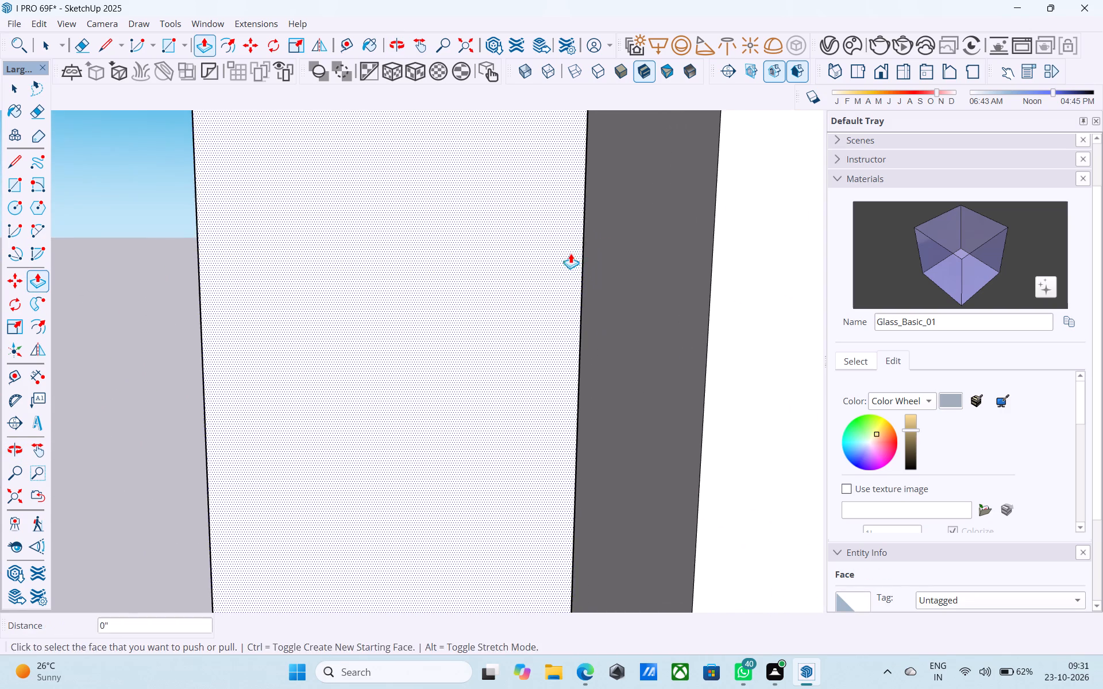
middle_drag(568, 252, 480, 242)
double_click(606, 280)
Repeat the same gap-closing pull on the narrow strip face behind the corner column on the top storey.
scroll(605, 279, up, 1)
middle_drag(605, 279, 828, 271)
scroll(698, 243, down, 20)
scroll(698, 243, down, 11)
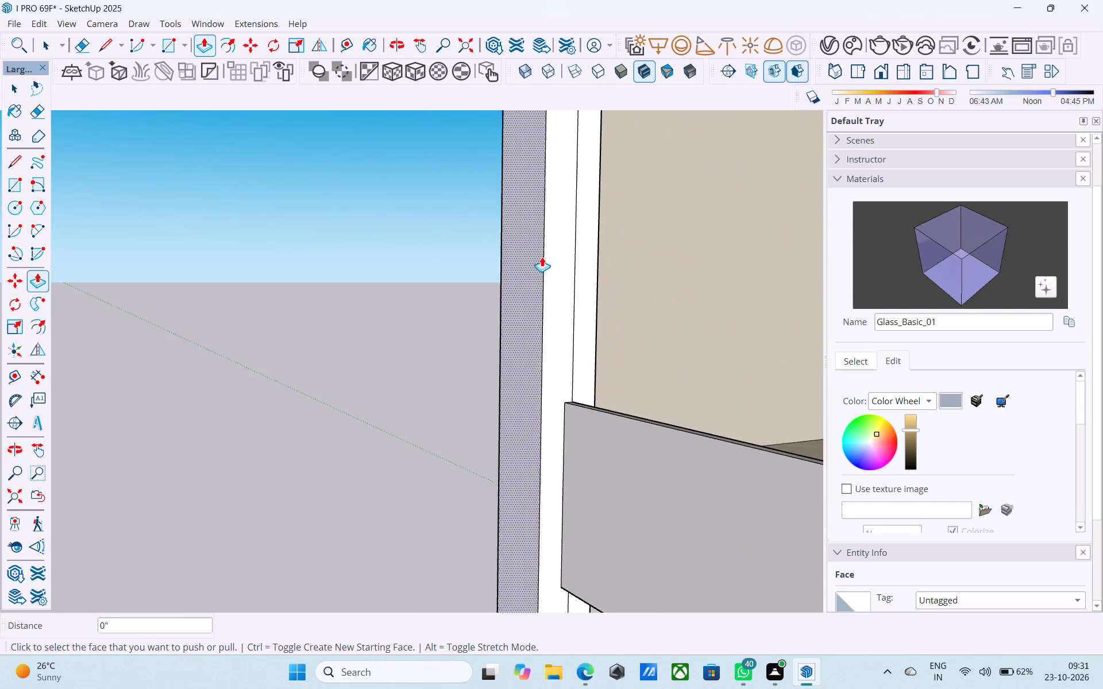
scroll(542, 257, down, 16)
middle_drag(543, 242, 512, 431)
scroll(511, 288, up, 5)
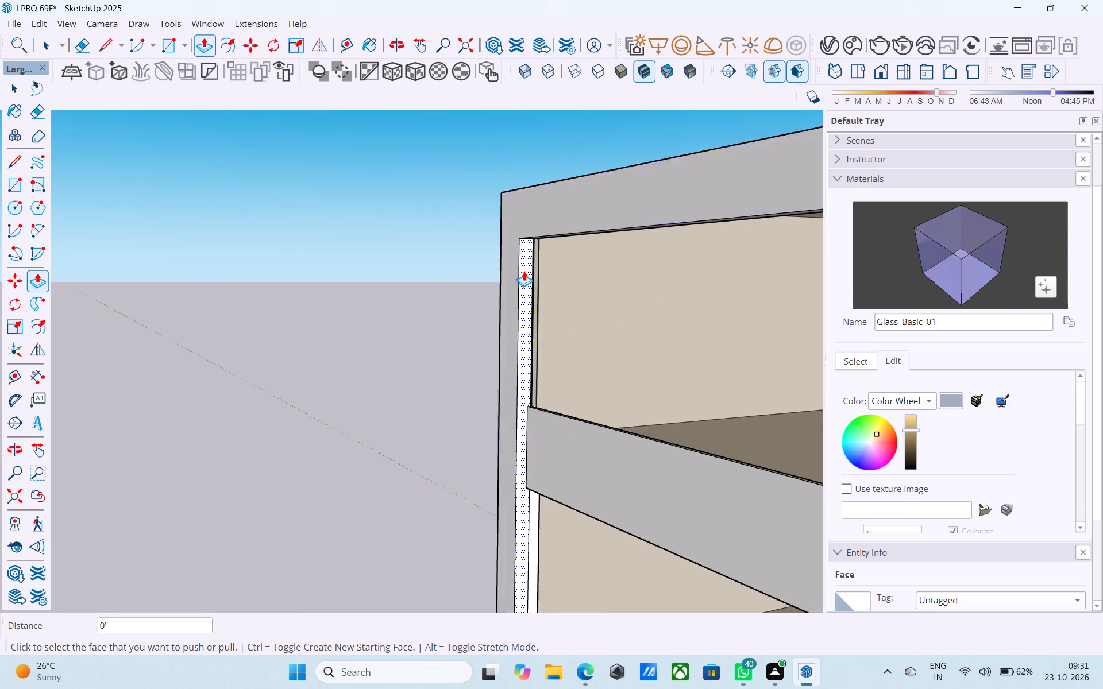
scroll(524, 271, up, 20)
scroll(524, 271, up, 7)
middle_drag(526, 264, 437, 266)
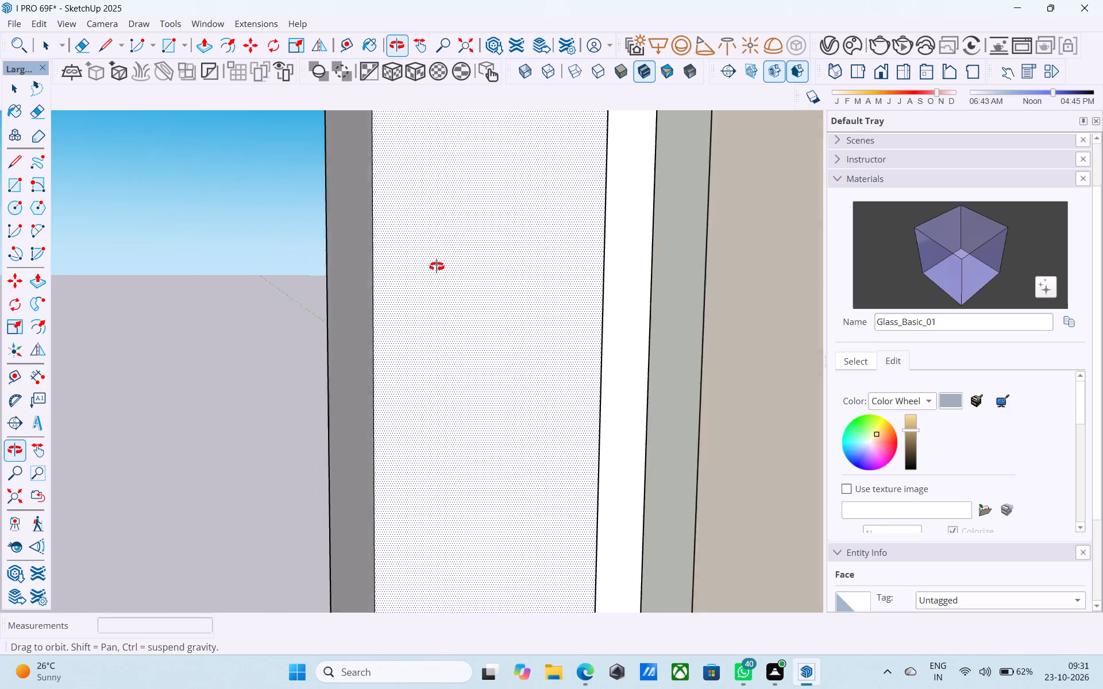
middle_drag(437, 266, 343, 247)
shift+middle_drag(562, 243, 523, 273)
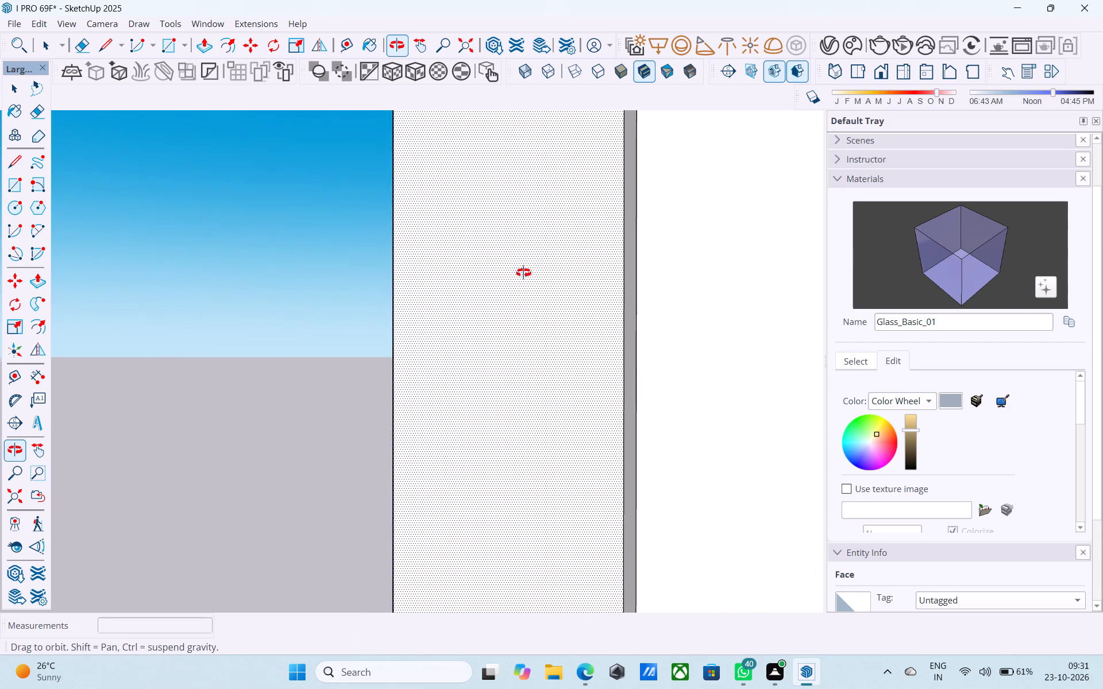
shift+middle_drag(523, 273, 513, 269)
double_click(628, 278)
Pull the small underside face left behind the rail at the corner column down 1' 6" to the floor slab.
scroll(540, 278, up, 1)
middle_drag(543, 278, 592, 272)
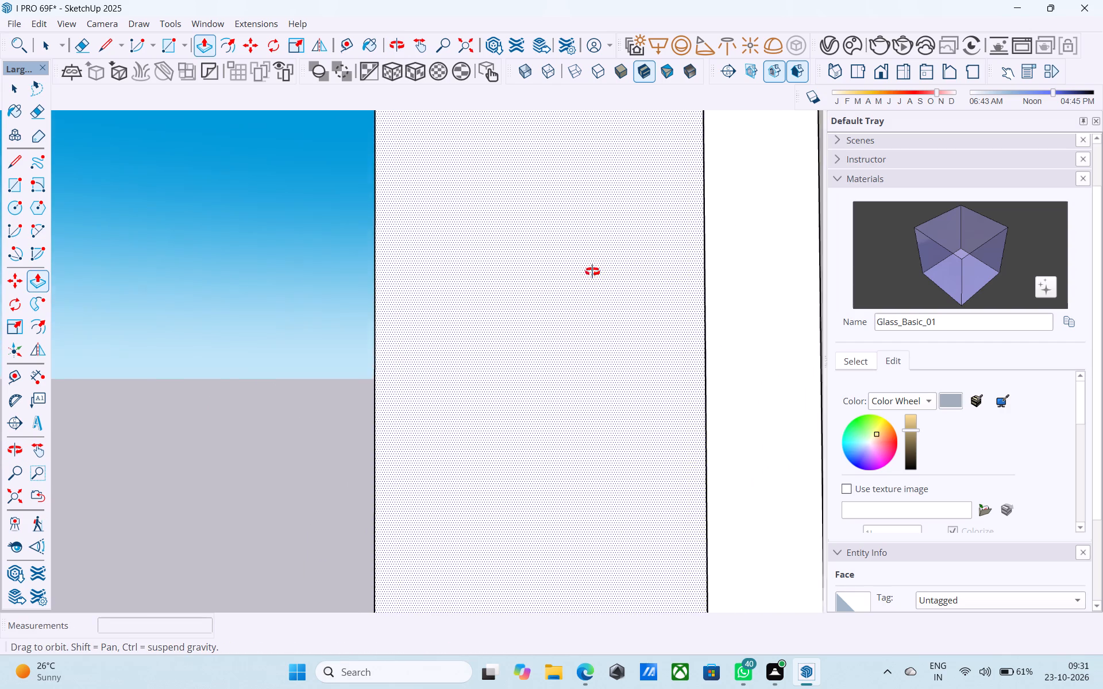
middle_drag(592, 272, 768, 264)
scroll(716, 243, down, 12)
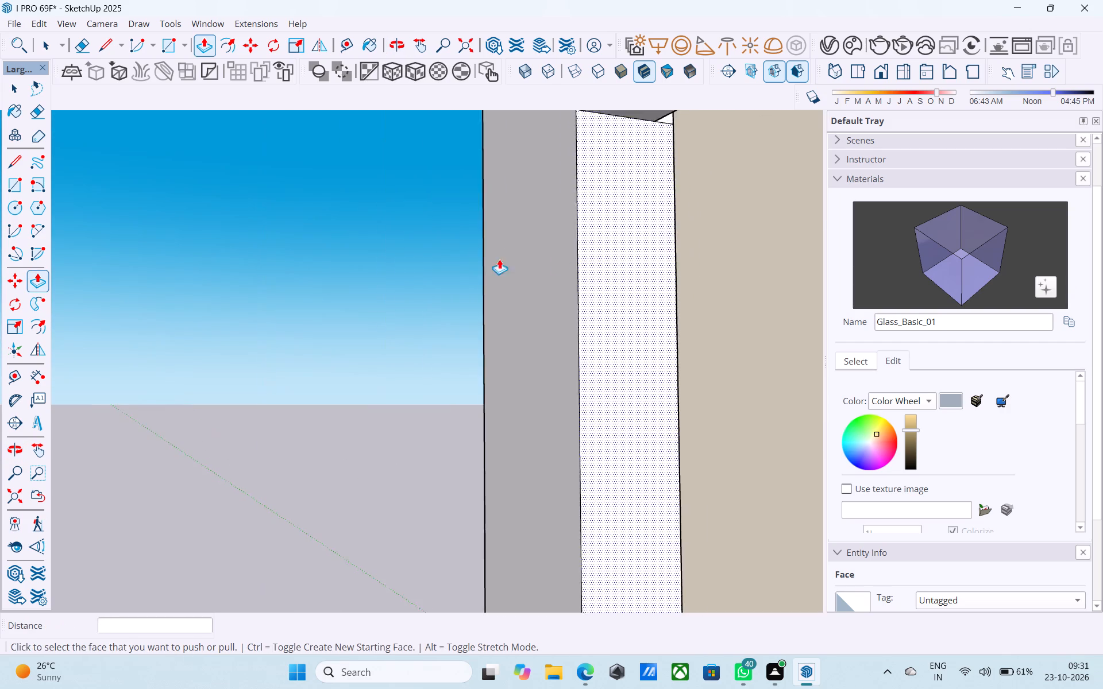
scroll(499, 259, down, 14)
scroll(493, 254, up, 14)
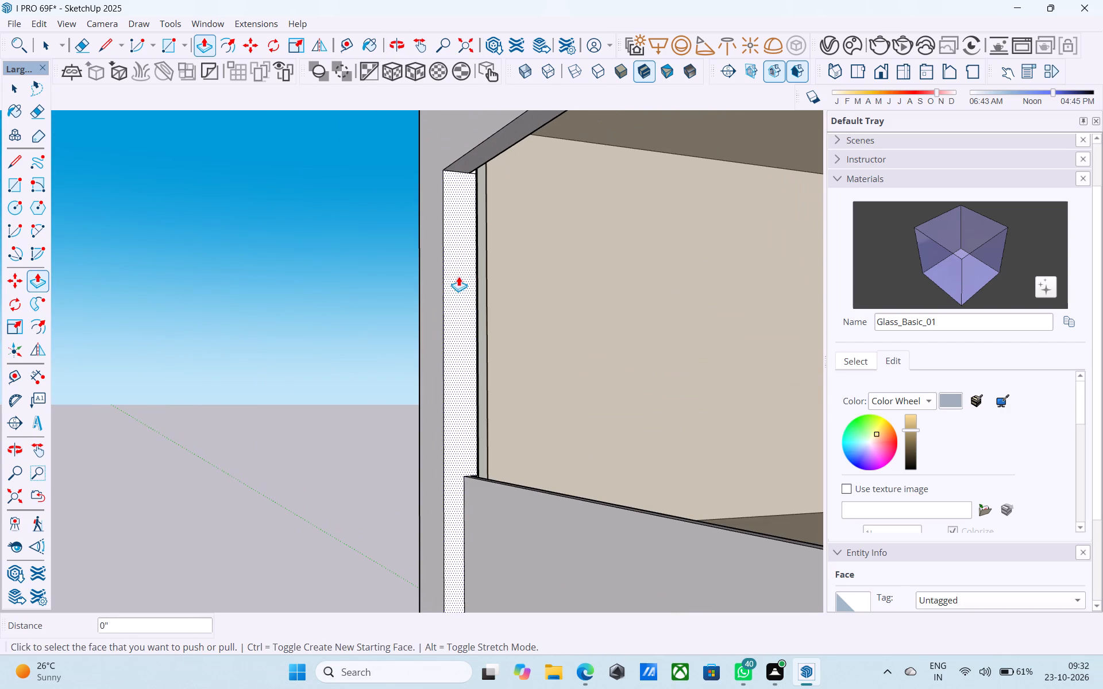
scroll(473, 248, down, 5)
shift+middle_drag(500, 277, 502, 138)
scroll(477, 260, up, 1)
middle_drag(475, 258, 437, 153)
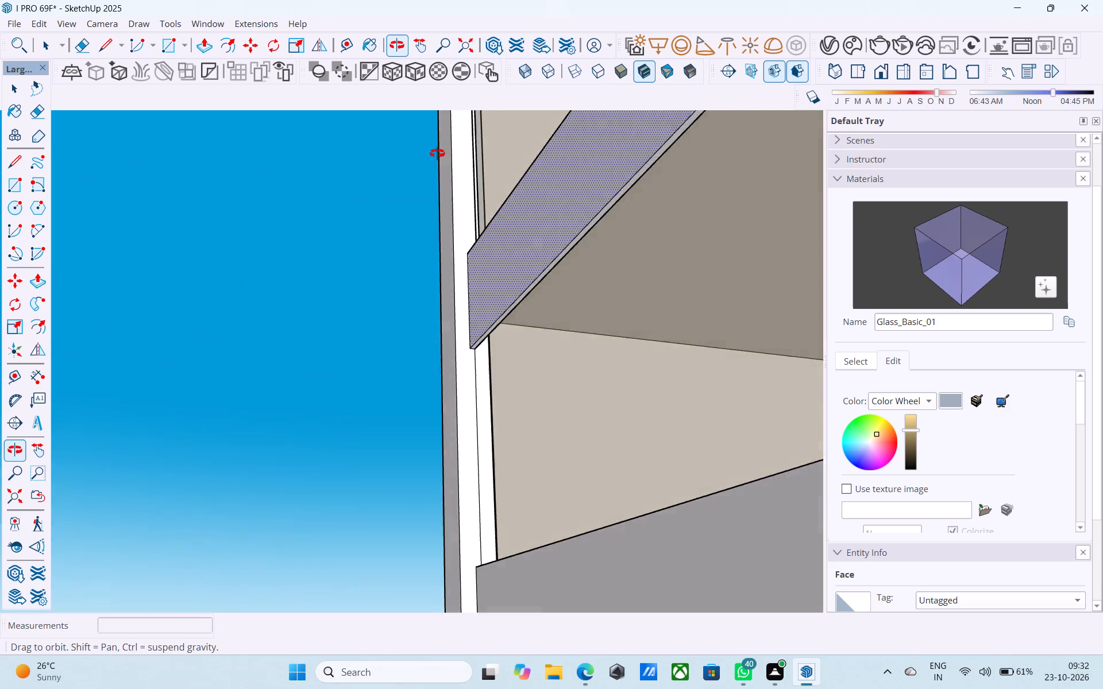
middle_drag(437, 153, 372, 396)
scroll(470, 237, up, 2)
scroll(473, 233, down, 1)
scroll(473, 232, up, 2)
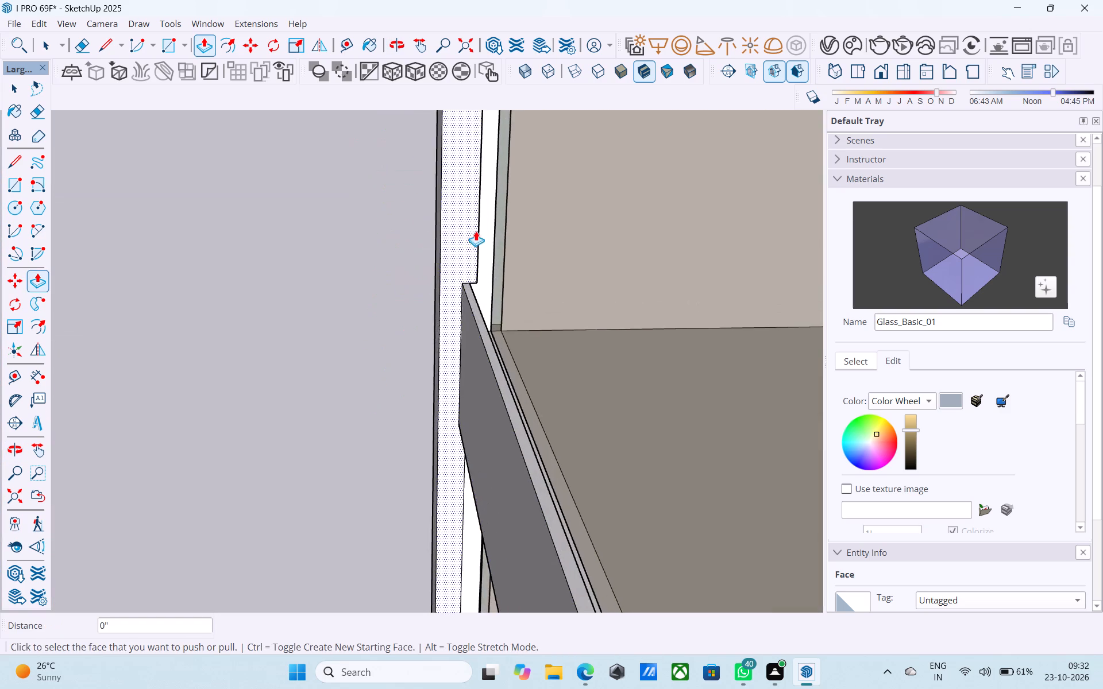
middle_drag(476, 230, 433, 221)
scroll(451, 276, up, 10)
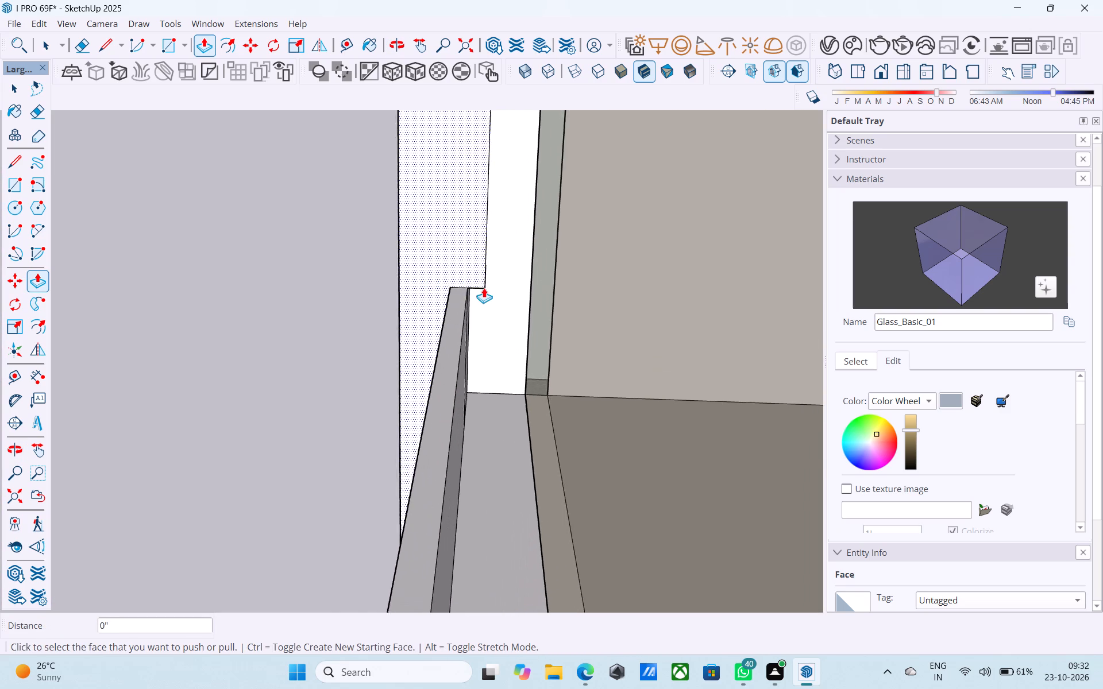
scroll(484, 288, up, 15)
middle_drag(493, 251, 475, 177)
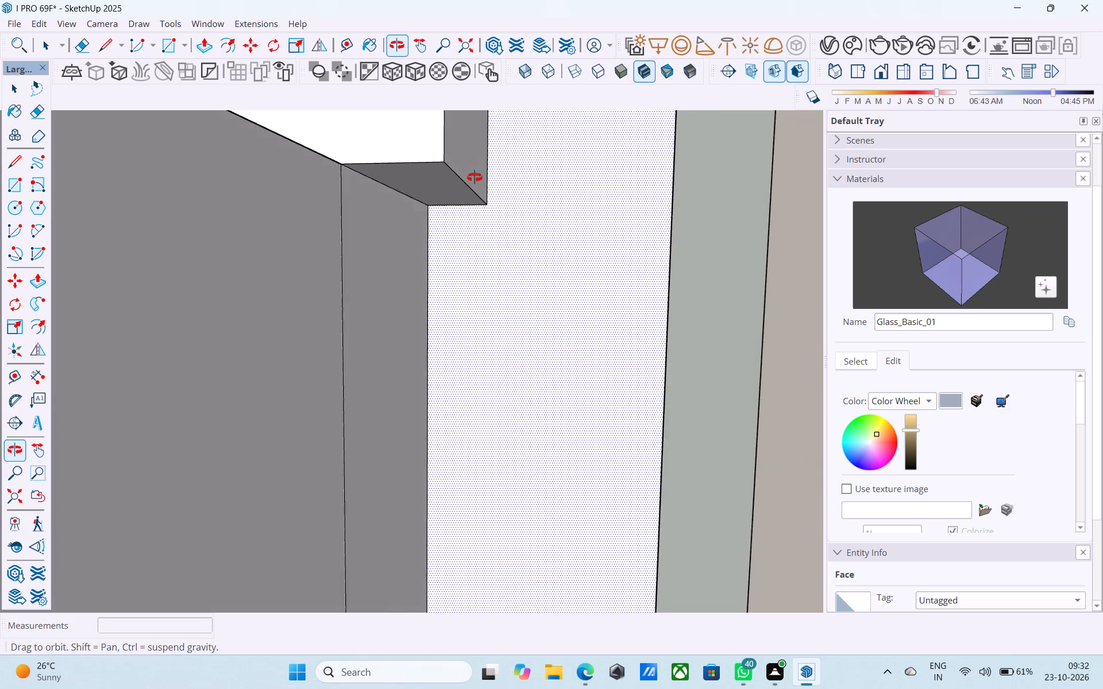
middle_drag(475, 177, 487, 154)
scroll(487, 154, up, 1)
click(452, 162)
scroll(446, 226, down, 2)
middle_drag(455, 247, 483, 381)
scroll(486, 365, down, 7)
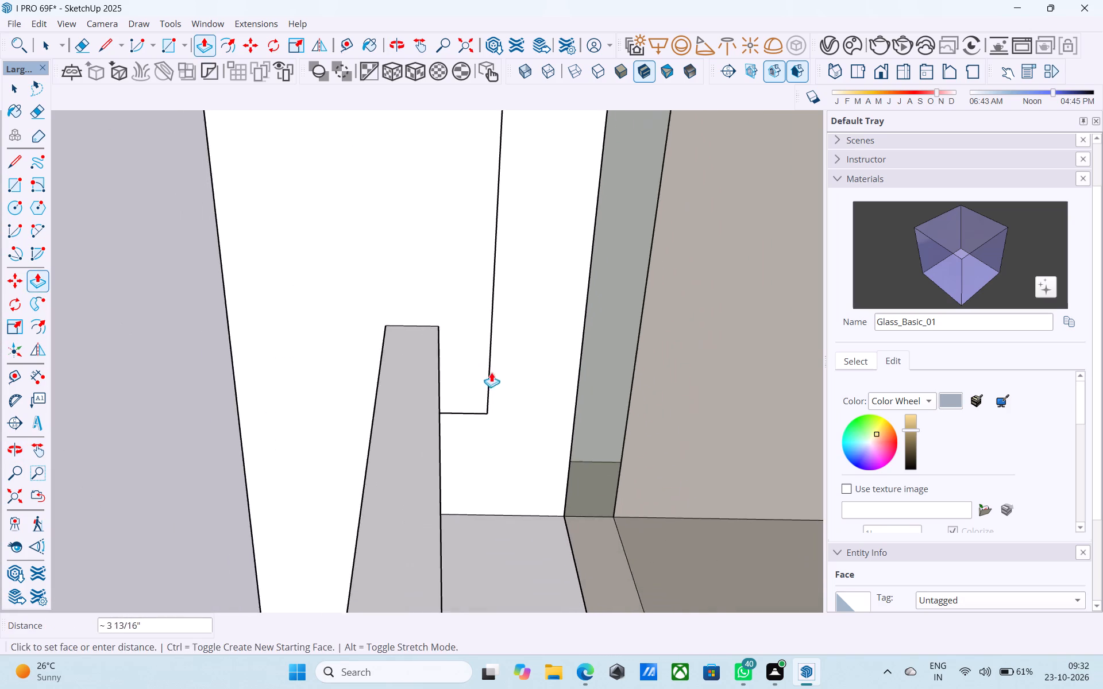
shift+middle_drag(492, 376, 493, 214)
click(548, 436)
Repeat the push/pull on the remaining narrow side face behind that rail to close the gap against the adjoining wall face.
scroll(454, 347, up, 1)
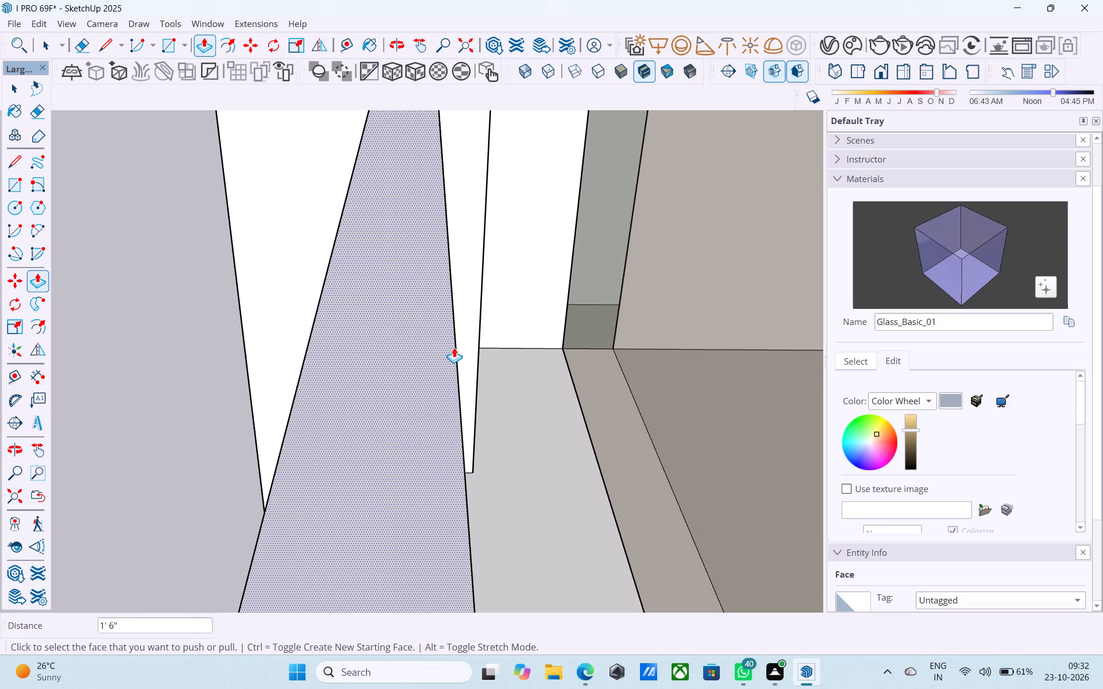
middle_click(454, 347)
middle_drag(510, 275, 477, 255)
scroll(458, 237, up, 6)
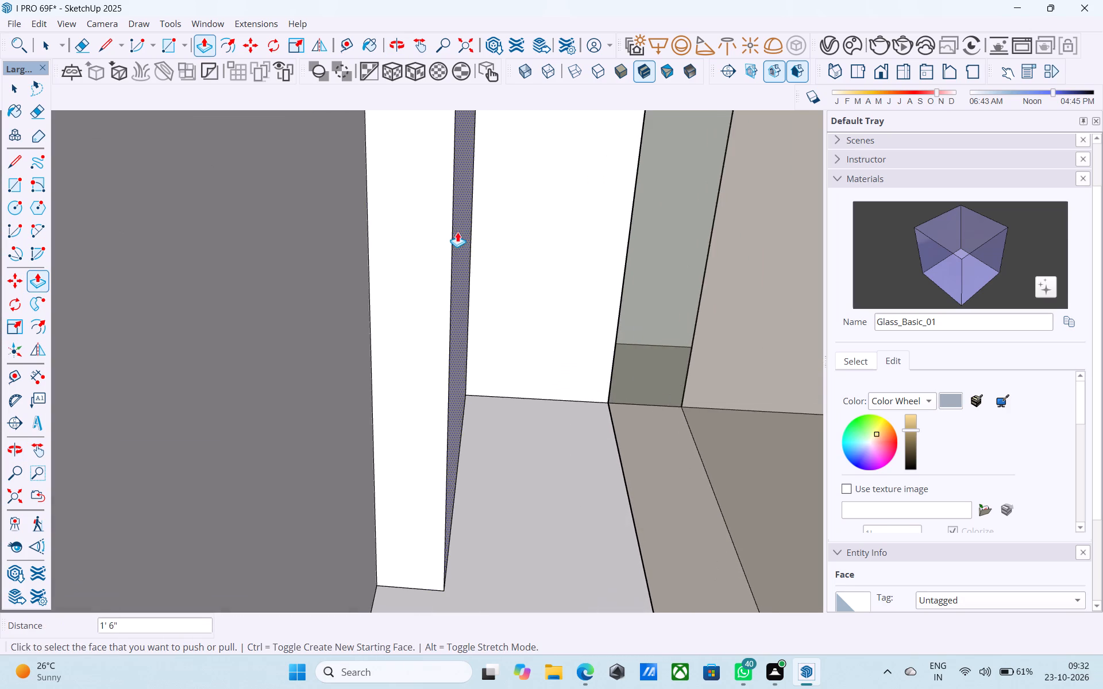
double_click(458, 232)
middle_drag(456, 232, 669, 241)
scroll(499, 249, down, 17)
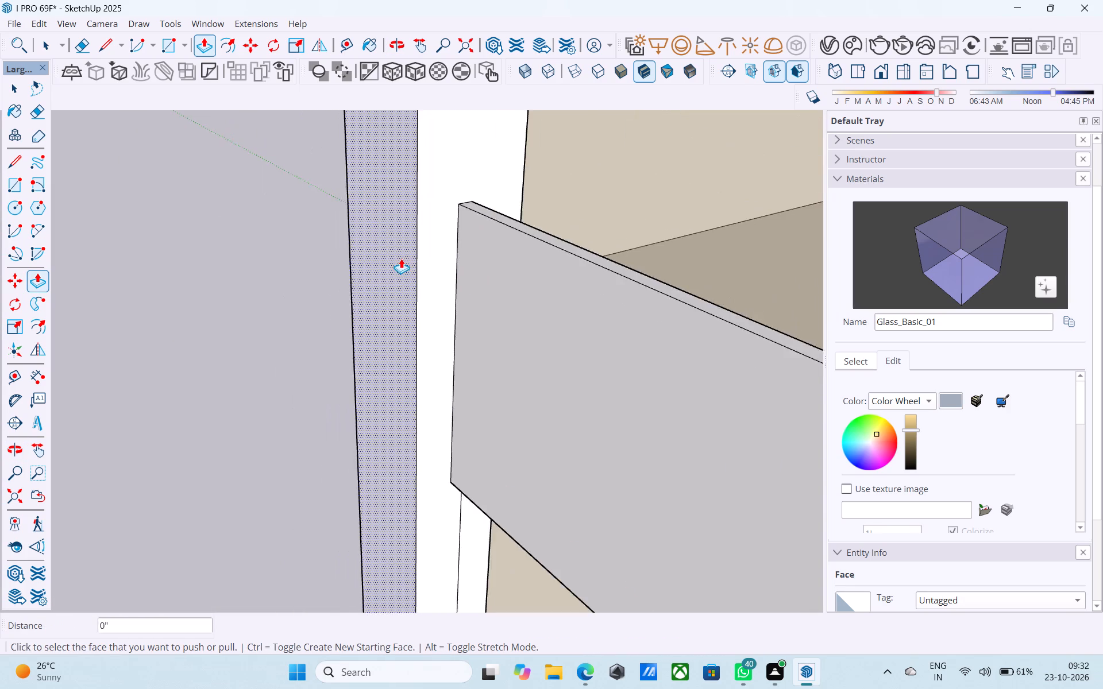
Erase the vertical seam lines on the corner column's inner face between the rails, working down storey by storey.
scroll(401, 258, down, 2)
scroll(401, 258, up, 1)
scroll(401, 258, down, 13)
middle_drag(410, 272, 399, 154)
scroll(403, 157, up, 1)
scroll(423, 180, down, 5)
middle_drag(465, 222, 352, 183)
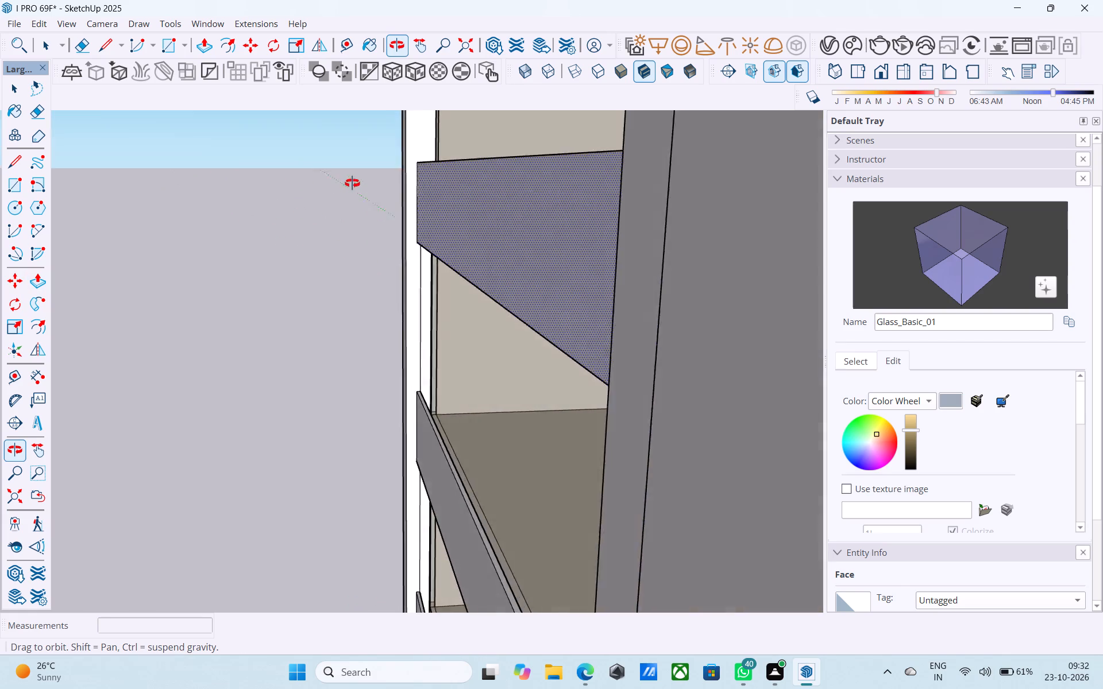
middle_drag(352, 183, 433, 195)
scroll(446, 340, up, 5)
key(e)
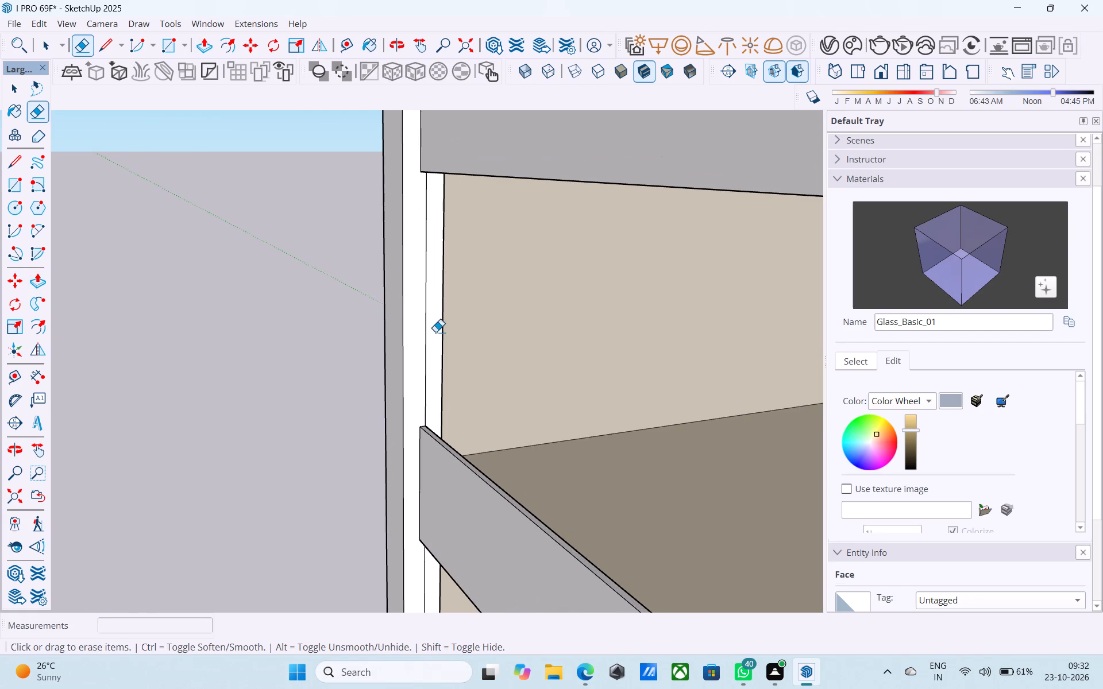
drag(435, 331, 424, 326)
scroll(423, 325, down, 4)
middle_drag(423, 328, 412, 179)
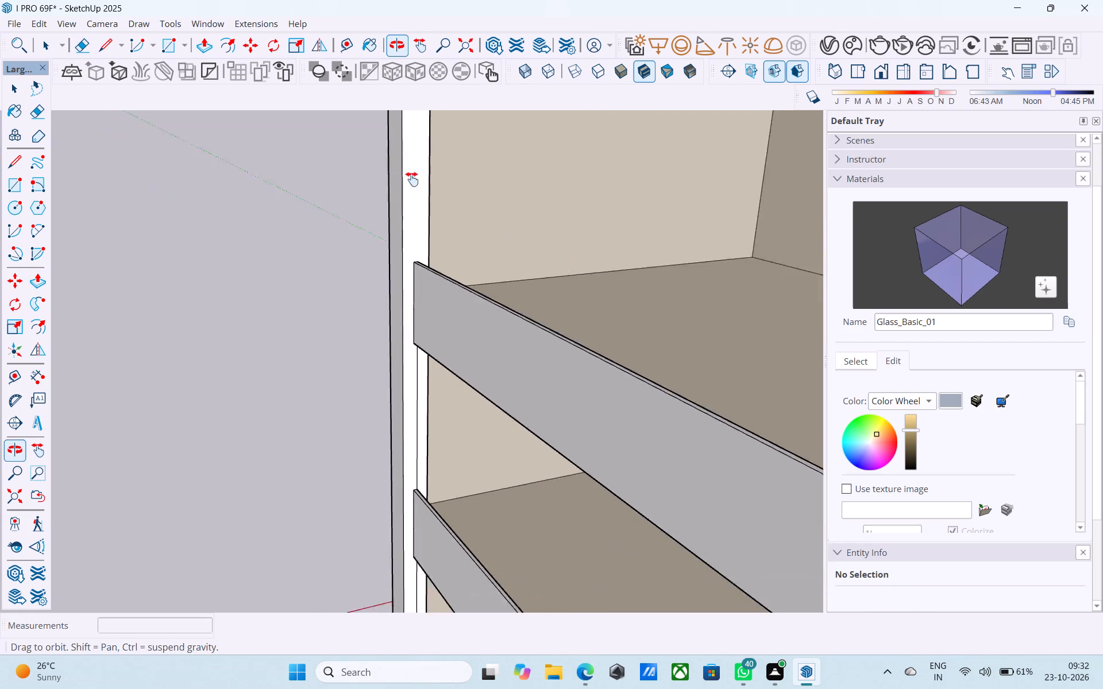
middle_drag(412, 179, 404, 159)
scroll(380, 333, up, 3)
click(406, 355)
middle_drag(404, 357, 398, 66)
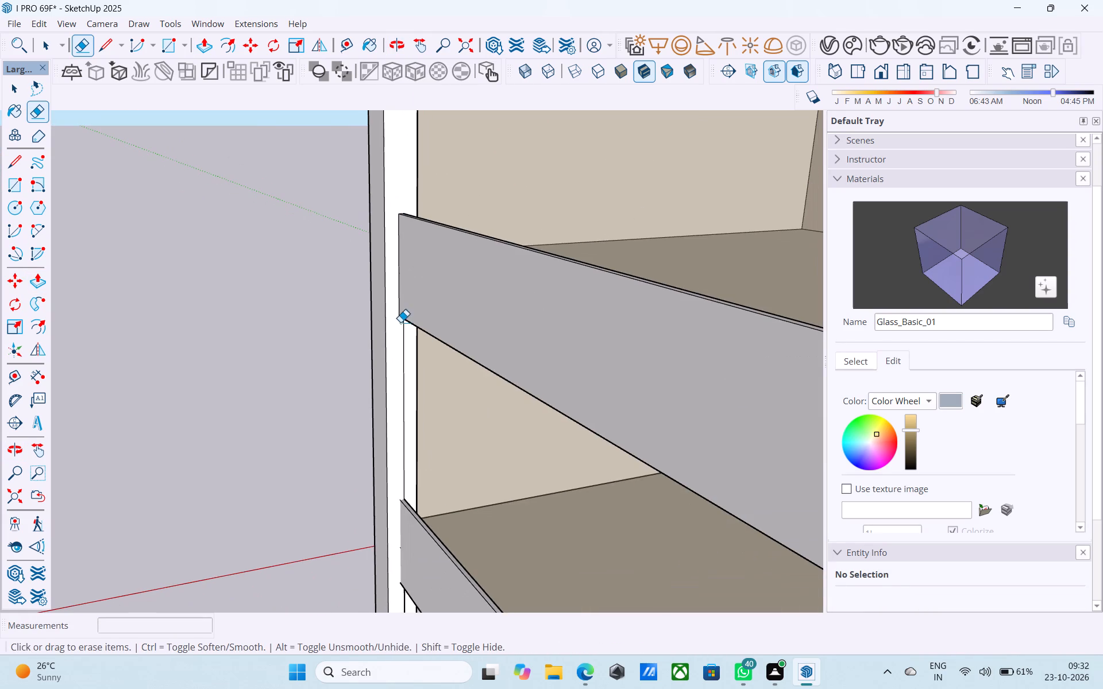
drag(408, 341, 402, 343)
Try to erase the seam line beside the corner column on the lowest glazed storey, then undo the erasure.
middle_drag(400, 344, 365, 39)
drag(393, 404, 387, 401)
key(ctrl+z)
Explode the lowest glazed storey's component beside the corner column and clear the selection.
scroll(383, 398, up, 4)
key(space)
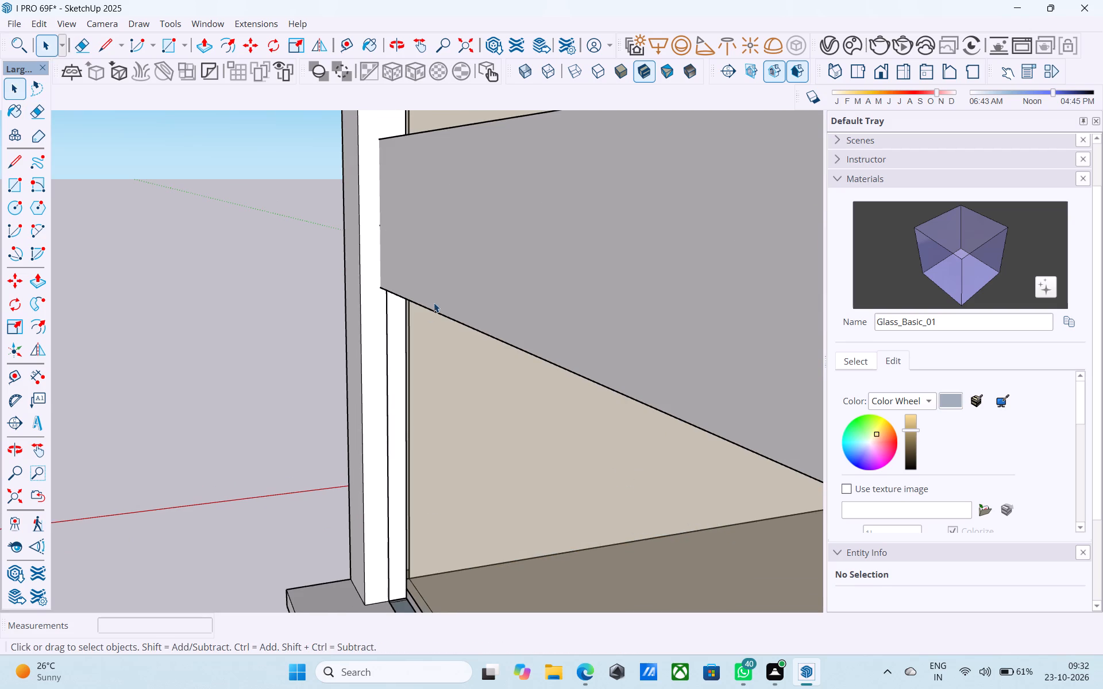
click(434, 302)
right_click(434, 301)
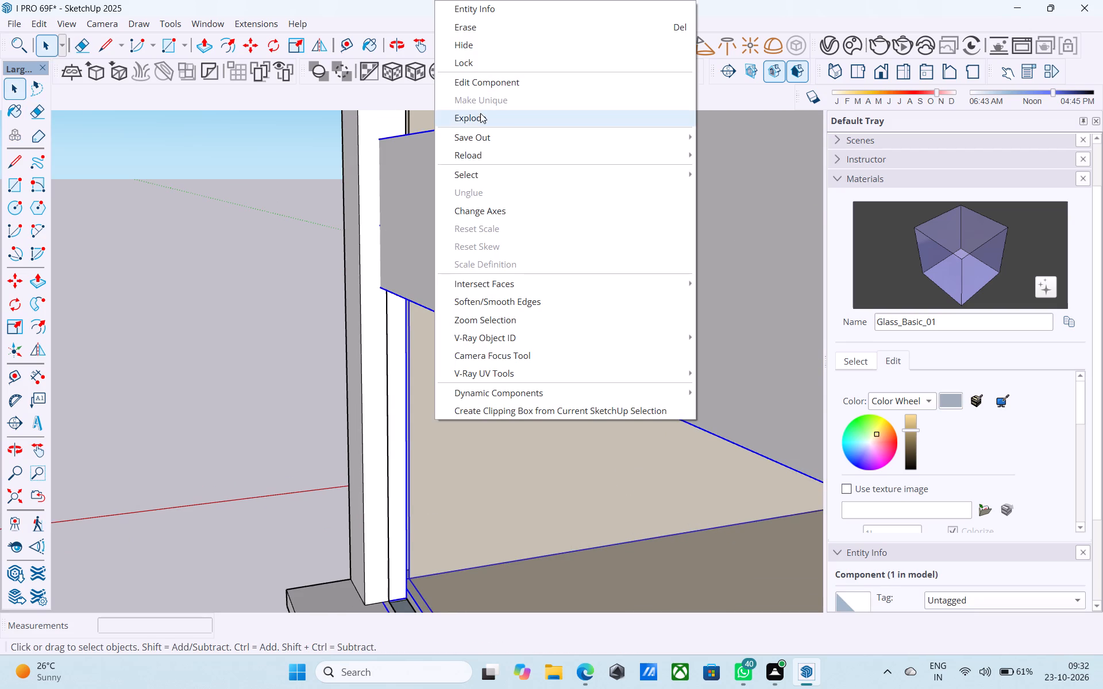
click(480, 113)
click(414, 265)
click(307, 267)
scroll(376, 353, up, 3)
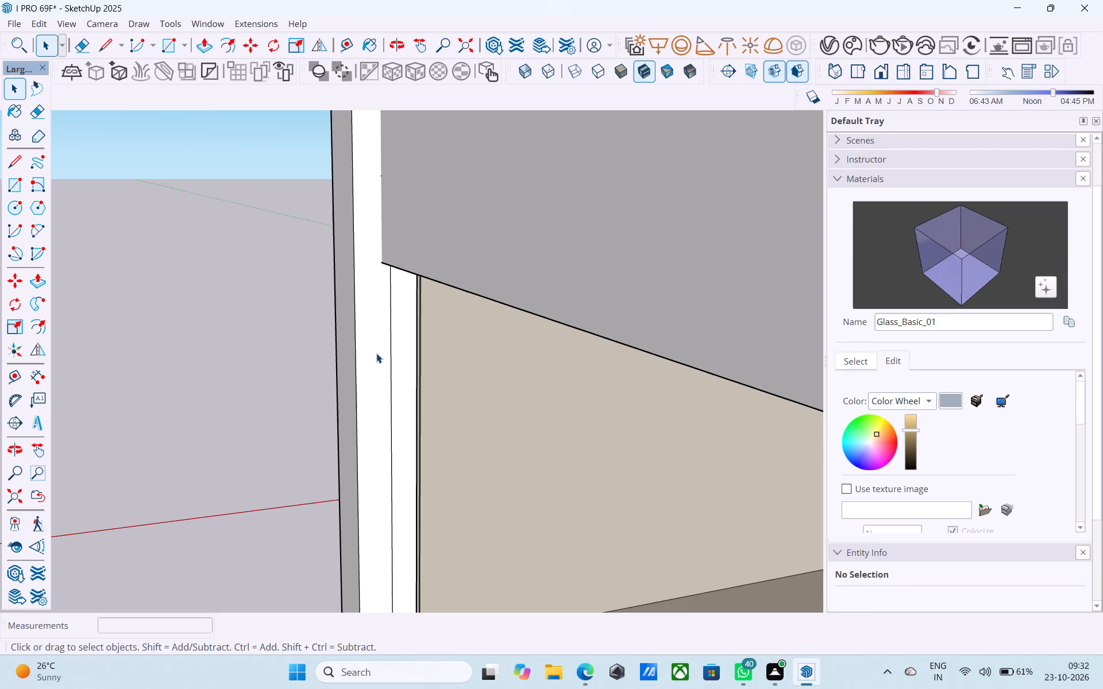
Erase the vertical seam line on the corner column's inner face at the lowest glazed storey.
key(e)
drag(384, 355, 392, 360)
key(space)
Draw the missing vertical edge at the lowest rail's end and a short edge across its top, where it meets the corner column.
scroll(317, 291, down, 4)
middle_drag(332, 289, 439, 269)
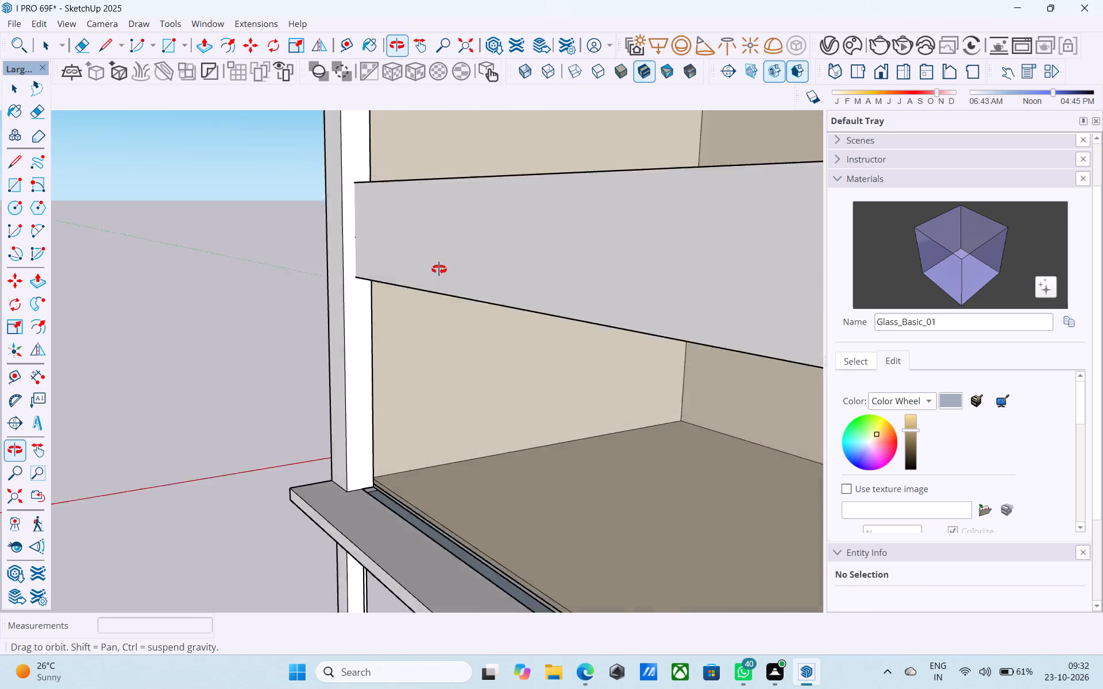
middle_drag(439, 269, 462, 328)
scroll(388, 304, down, 12)
scroll(322, 267, up, 10)
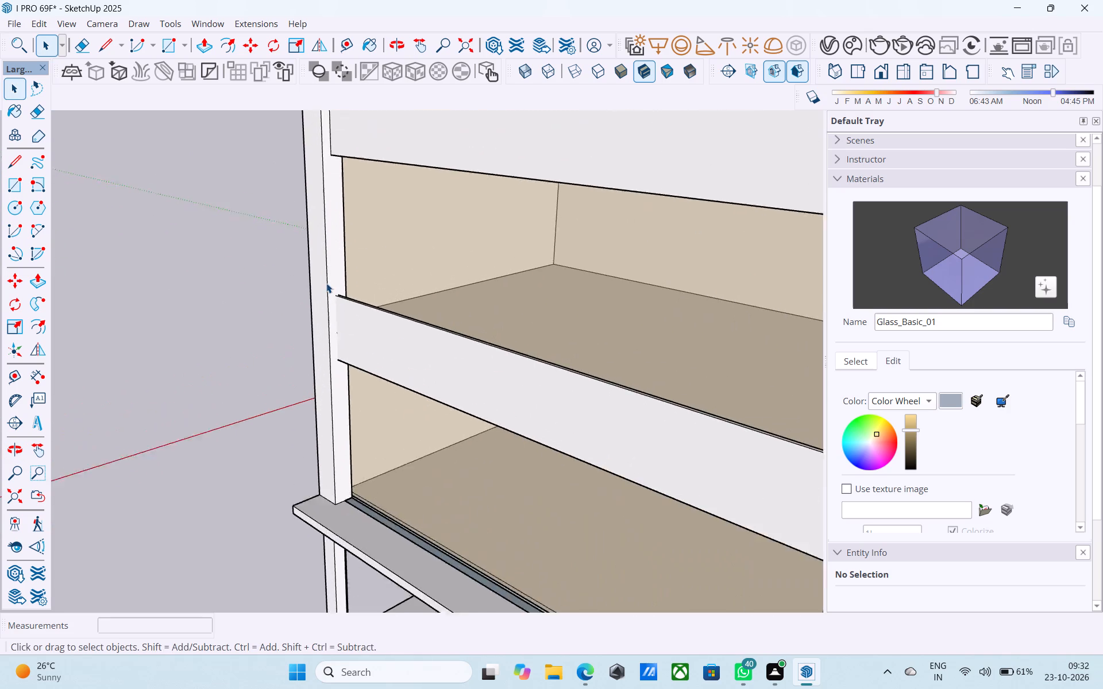
scroll(326, 283, up, 5)
key(l)
scroll(327, 284, up, 5)
click(353, 315)
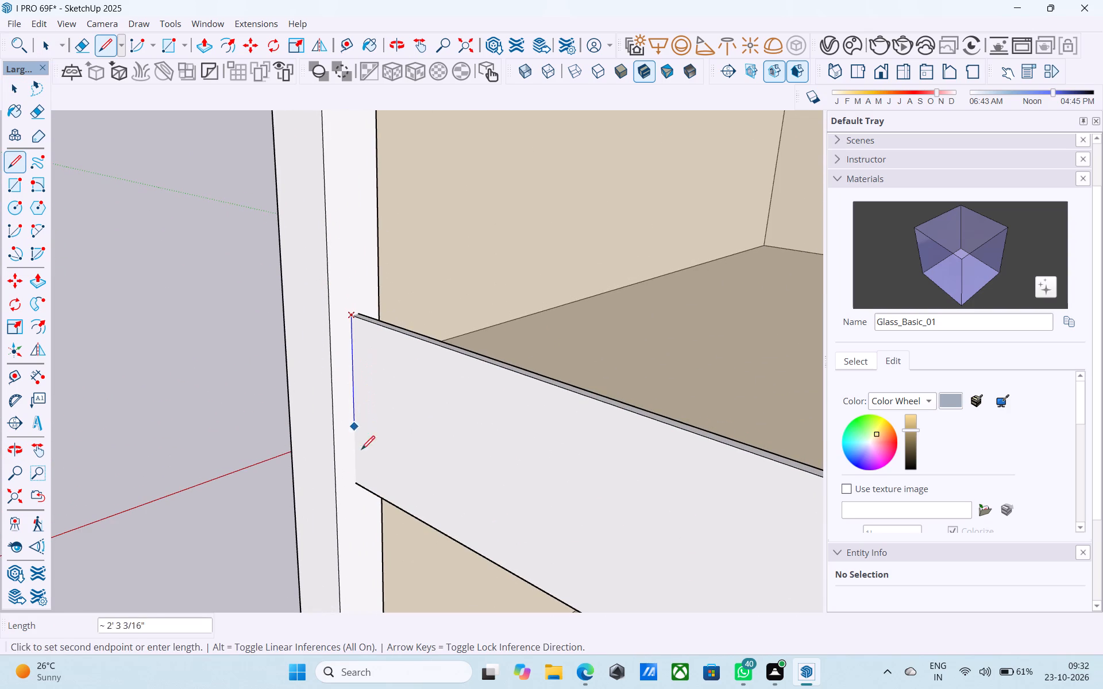
click(363, 483)
scroll(352, 306, up, 8)
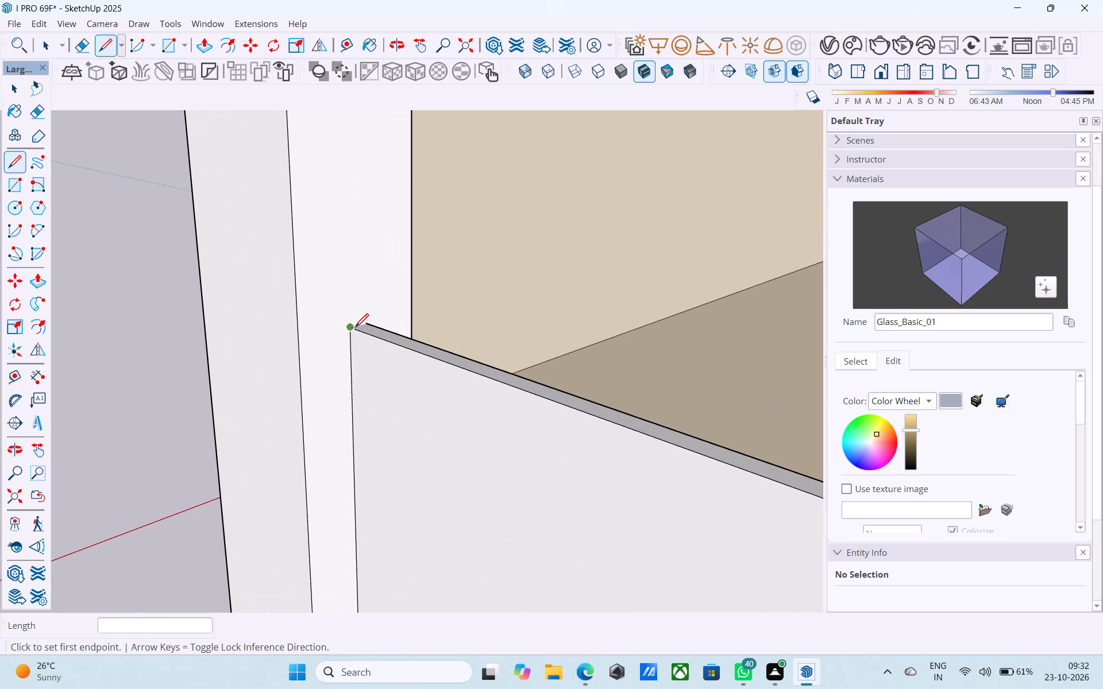
click(354, 329)
click(362, 326)
scroll(329, 225, down, 12)
key(space)
Erase the narrow notch outline between the side wall and the corner column at the lowest floor band.
middle_drag(145, 272, 384, 159)
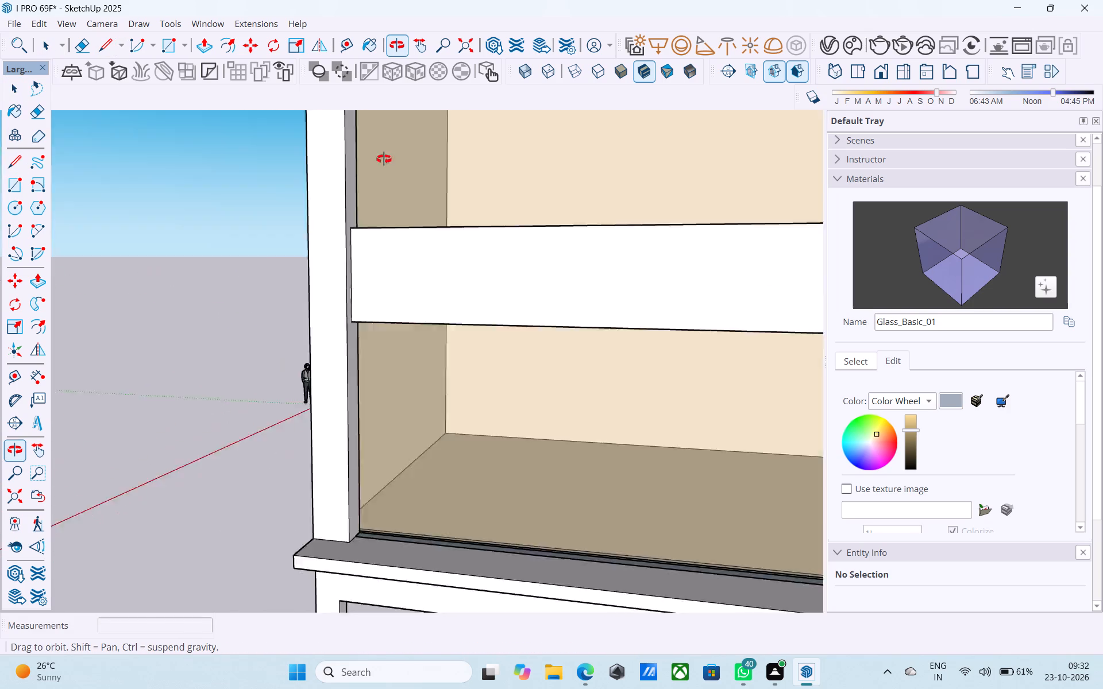
middle_drag(384, 159, 477, 258)
scroll(288, 252, down, 6)
middle_drag(495, 232, 658, 212)
middle_drag(558, 167, 577, 229)
scroll(580, 232, up, 1)
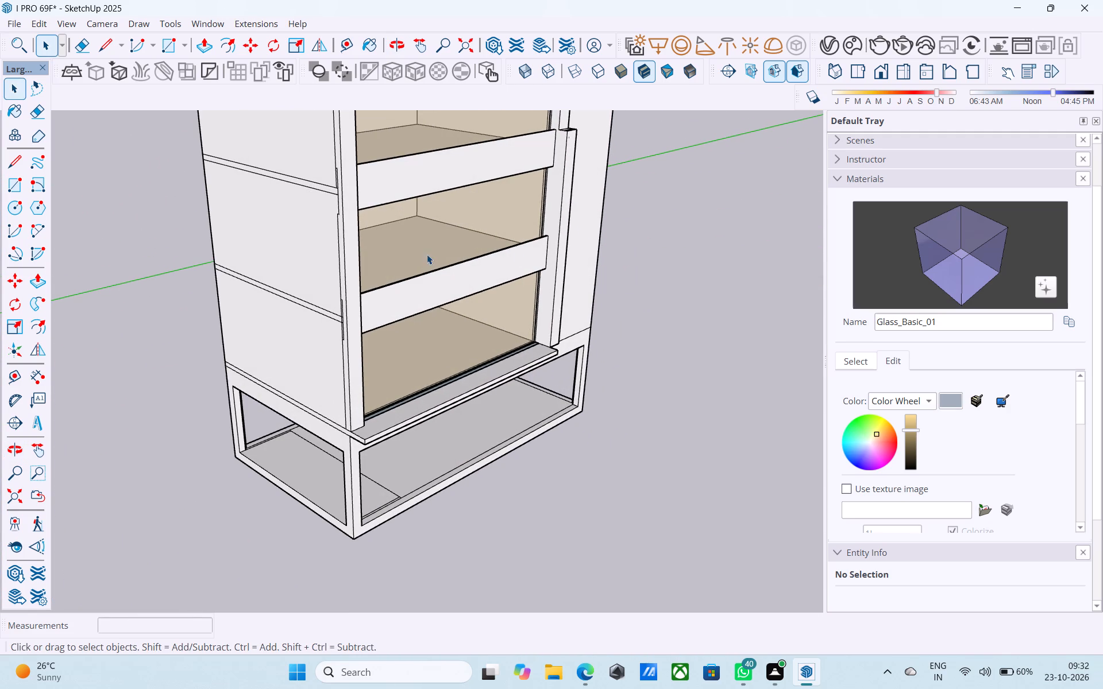
scroll(411, 250, down, 3)
scroll(410, 252, up, 1)
scroll(410, 252, down, 2)
scroll(353, 233, up, 5)
scroll(350, 220, down, 4)
middle_drag(349, 220, 426, 171)
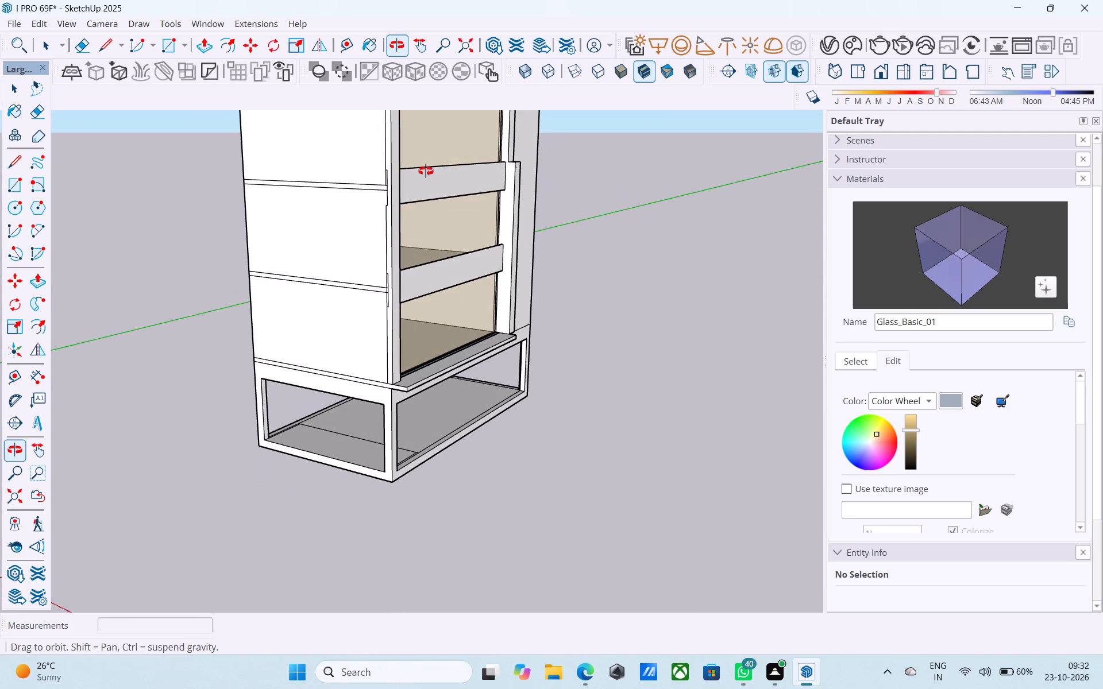
middle_drag(426, 171, 443, 199)
scroll(404, 296, up, 13)
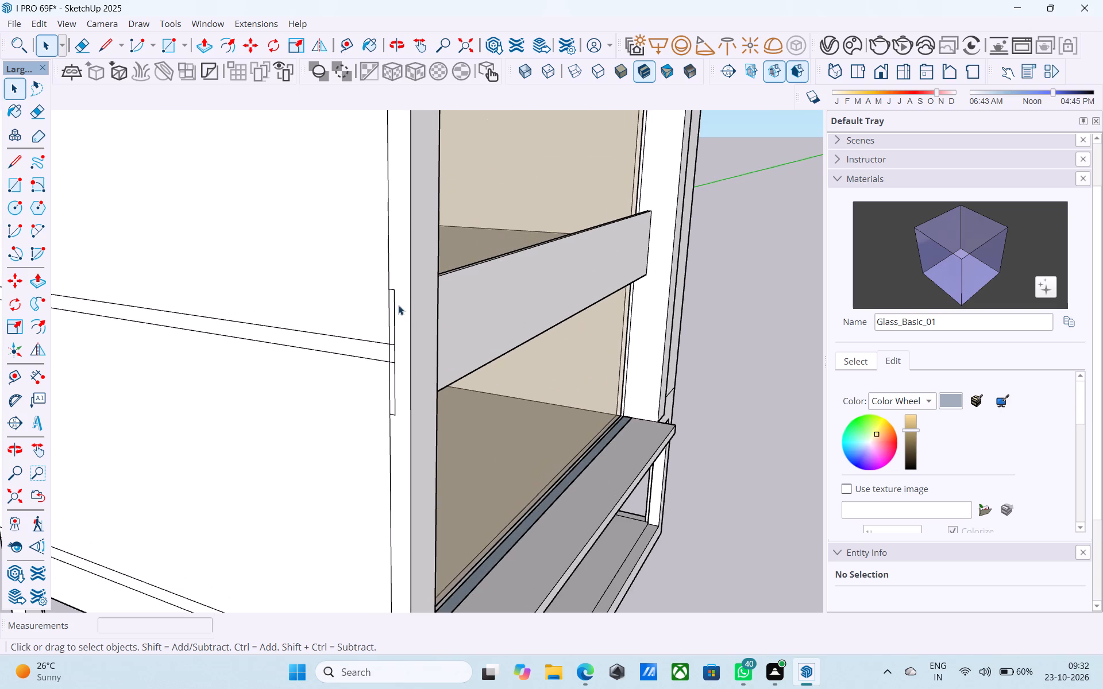
click(401, 305)
scroll(392, 303, up, 8)
key(e)
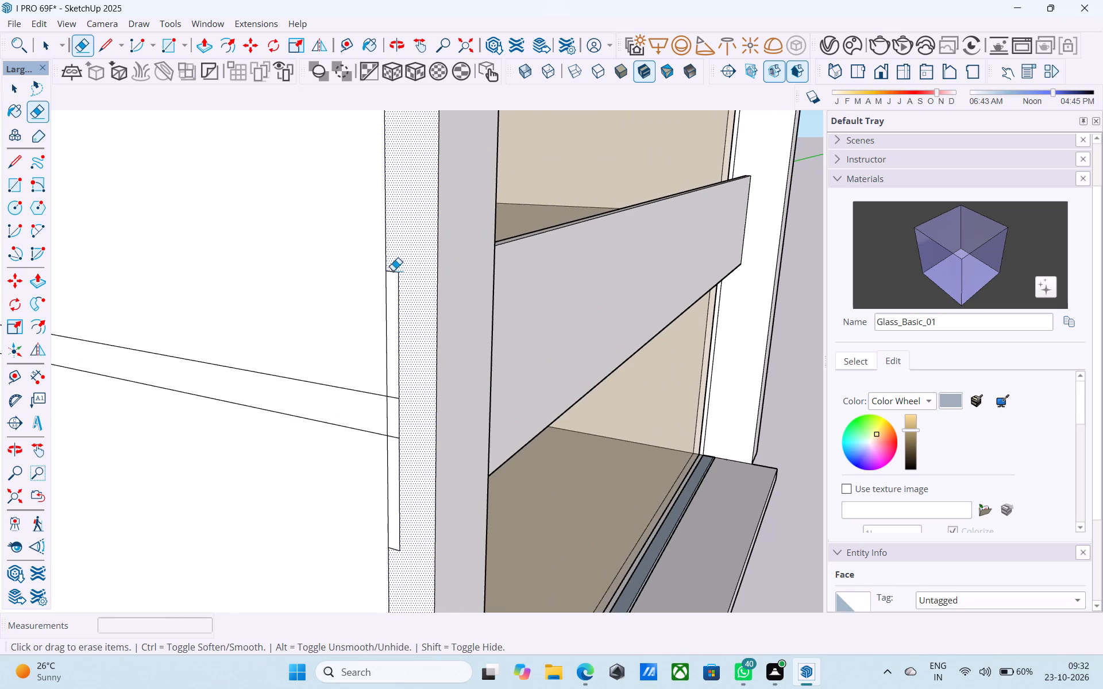
click(394, 269)
drag(397, 271, 401, 289)
drag(405, 401, 396, 400)
drag(396, 400, 394, 424)
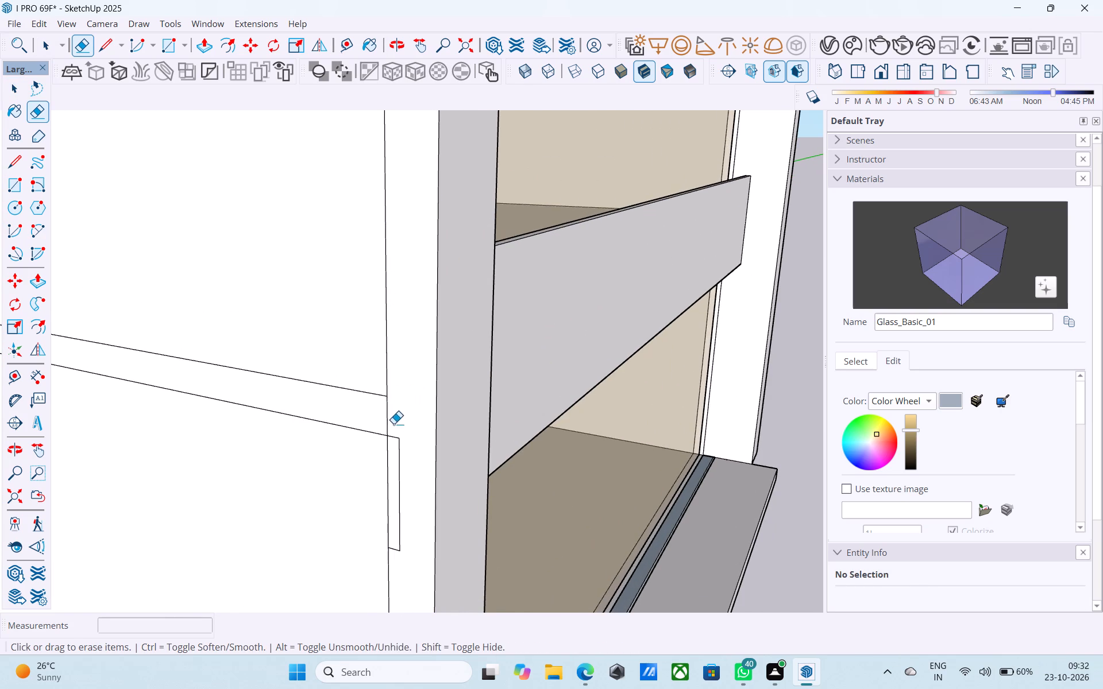
drag(394, 424, 395, 446)
scroll(348, 331, down, 7)
scroll(387, 446, up, 6)
drag(367, 439, 361, 439)
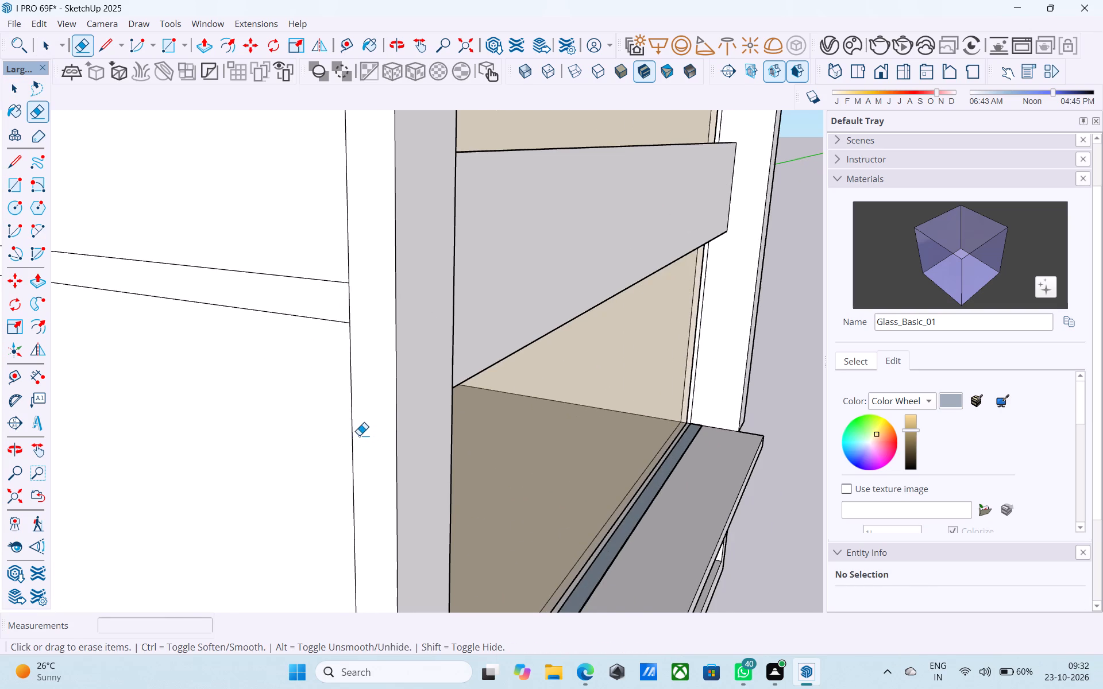
Draw a vertical line up the side wall along the corner column's back edge, ending at the roof band.
scroll(359, 432, down, 12)
scroll(365, 435, up, 1)
scroll(365, 435, down, 9)
shift+middle_drag(357, 251, 360, 257)
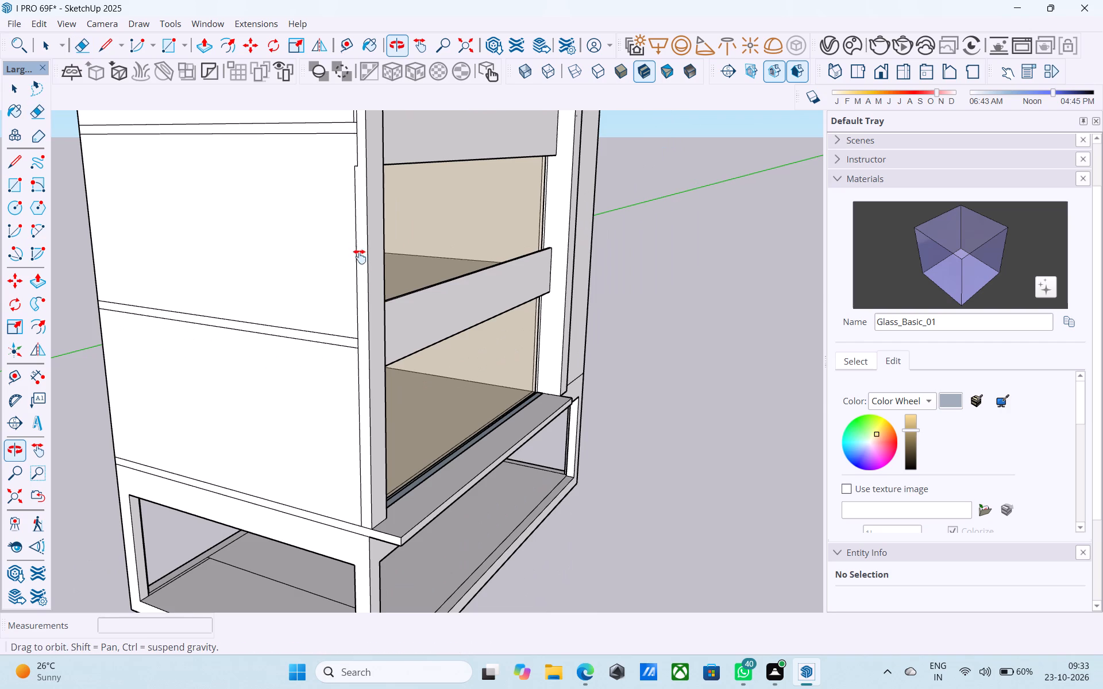
shift+middle_drag(360, 257, 478, 545)
key(l)
click(470, 466)
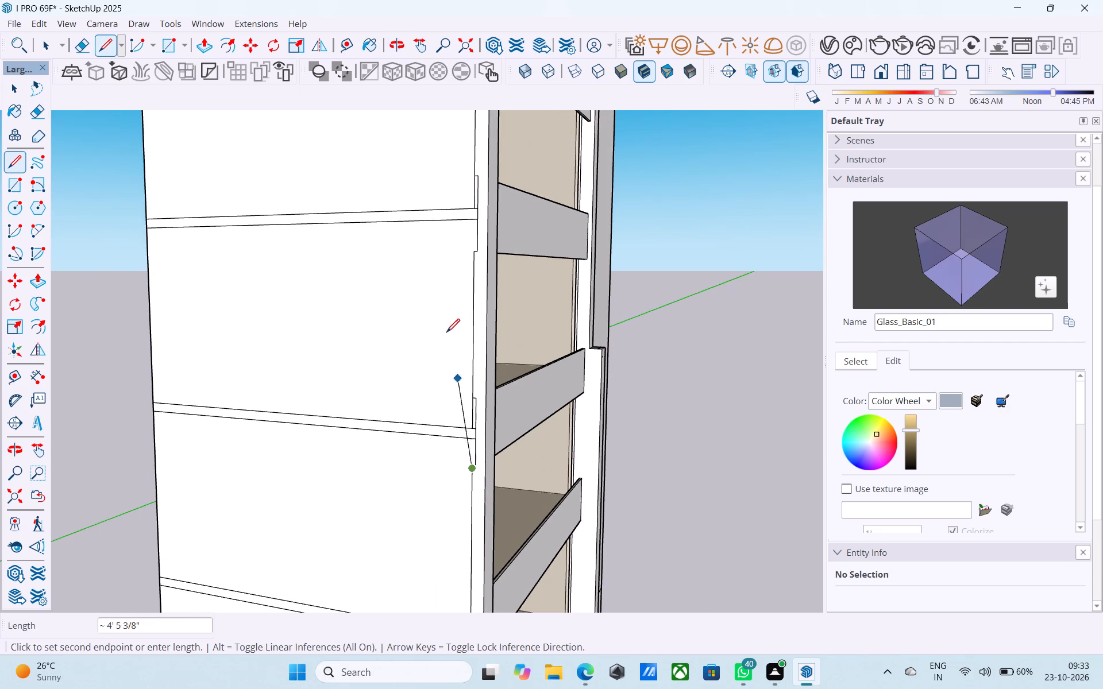
scroll(445, 332, down, 7)
shift+middle_drag(441, 268, 445, 471)
scroll(466, 233, up, 5)
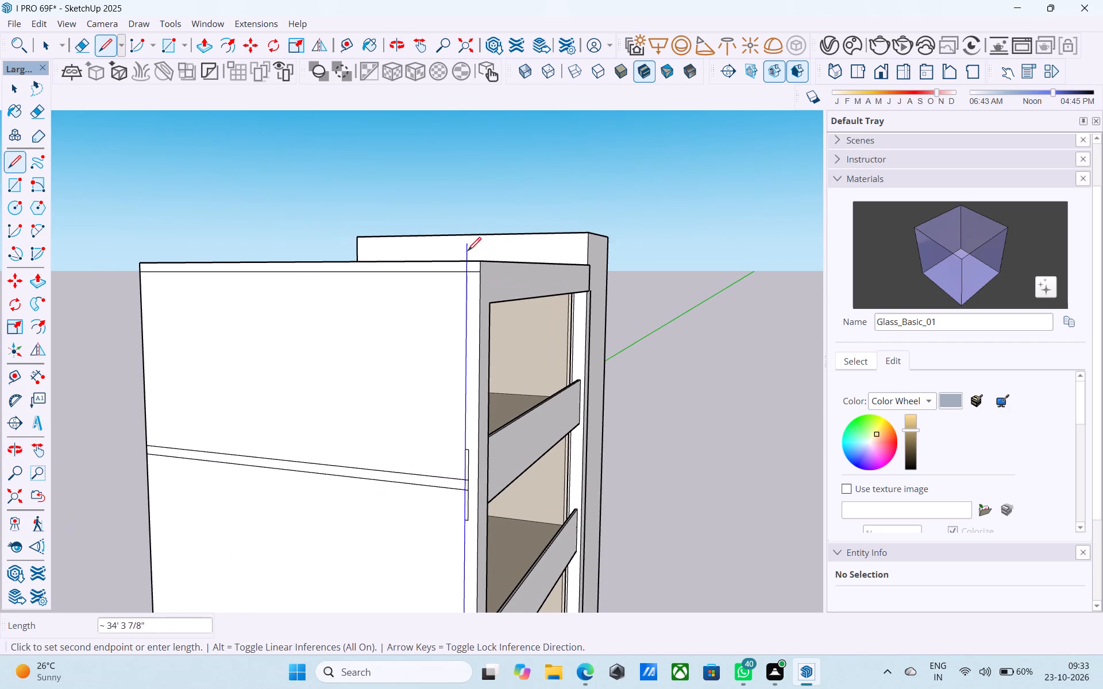
click(469, 270)
Erase the notch outline beside the corner column at the uppermost floor band, undoing any stray erasure and saving the model along the way.
key(e)
scroll(468, 369, up, 2)
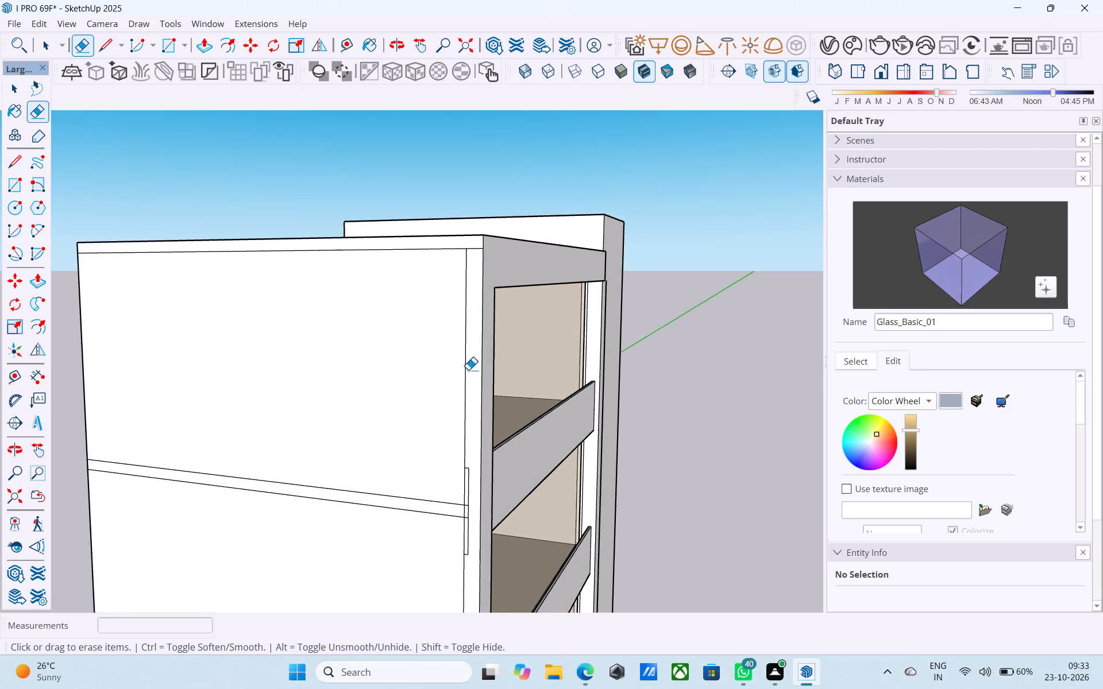
scroll(412, 241, down, 7)
scroll(470, 399, up, 14)
drag(379, 295, 389, 301)
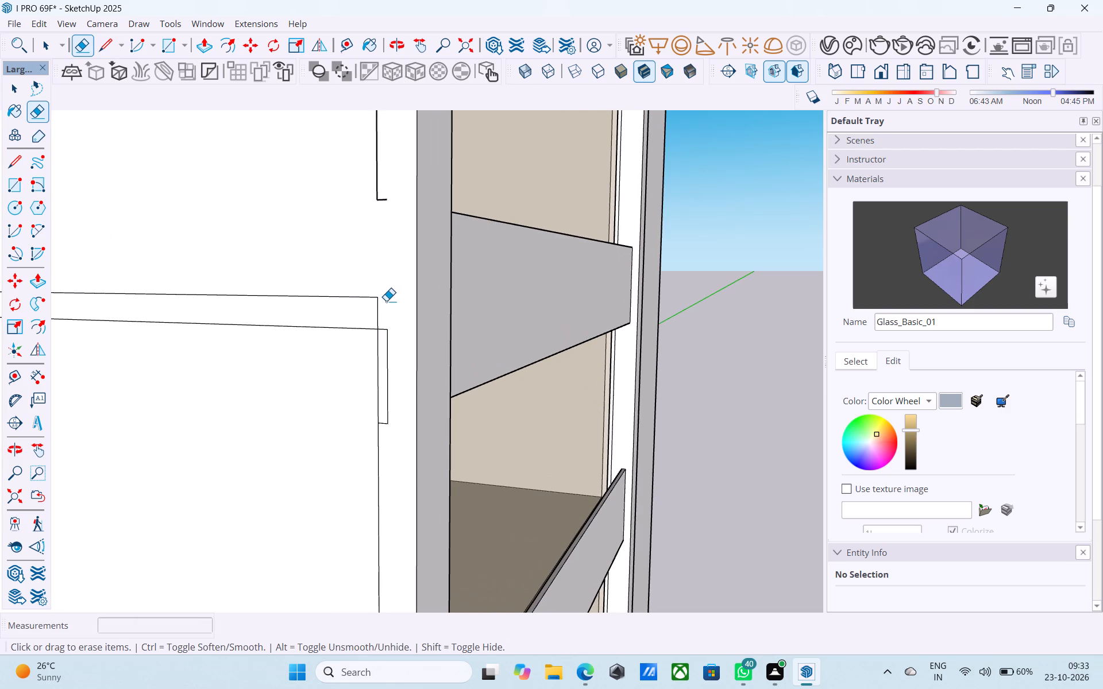
key(ctrl+z)
drag(384, 301, 384, 296)
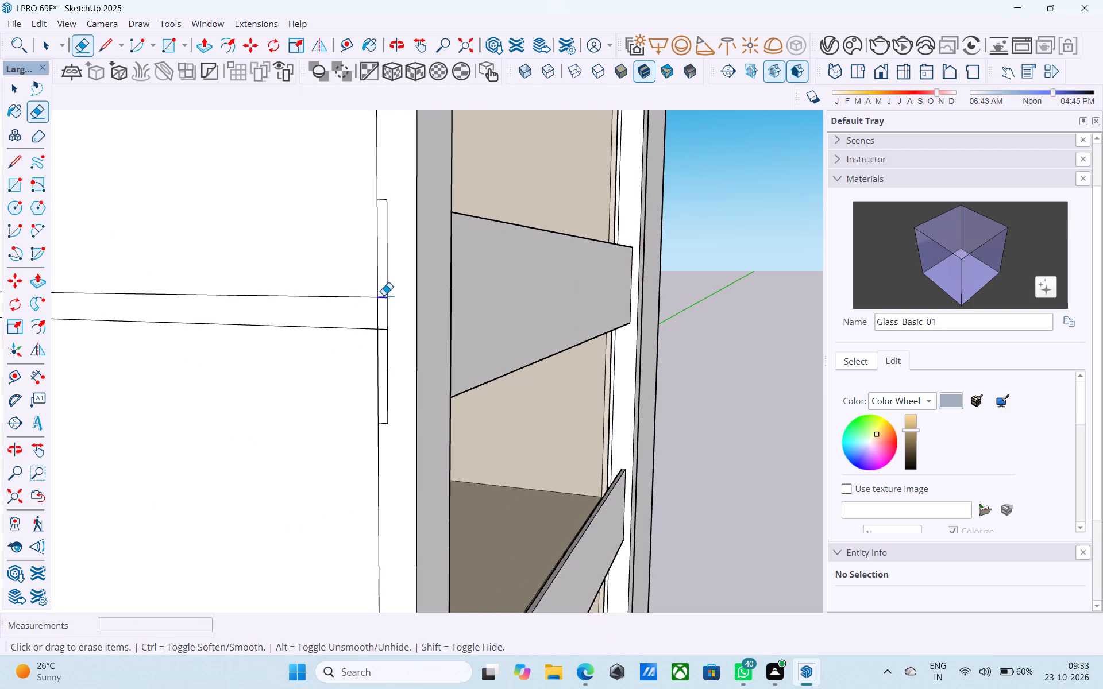
key(ctrl+s)
click(519, 433)
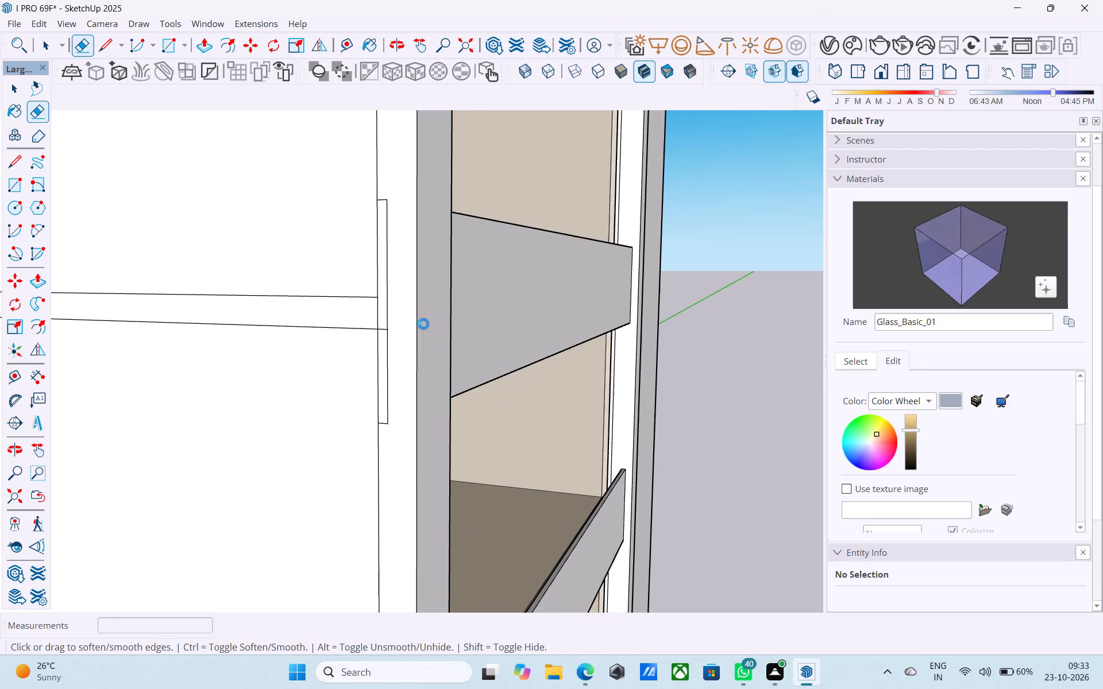
click(388, 199)
click(388, 320)
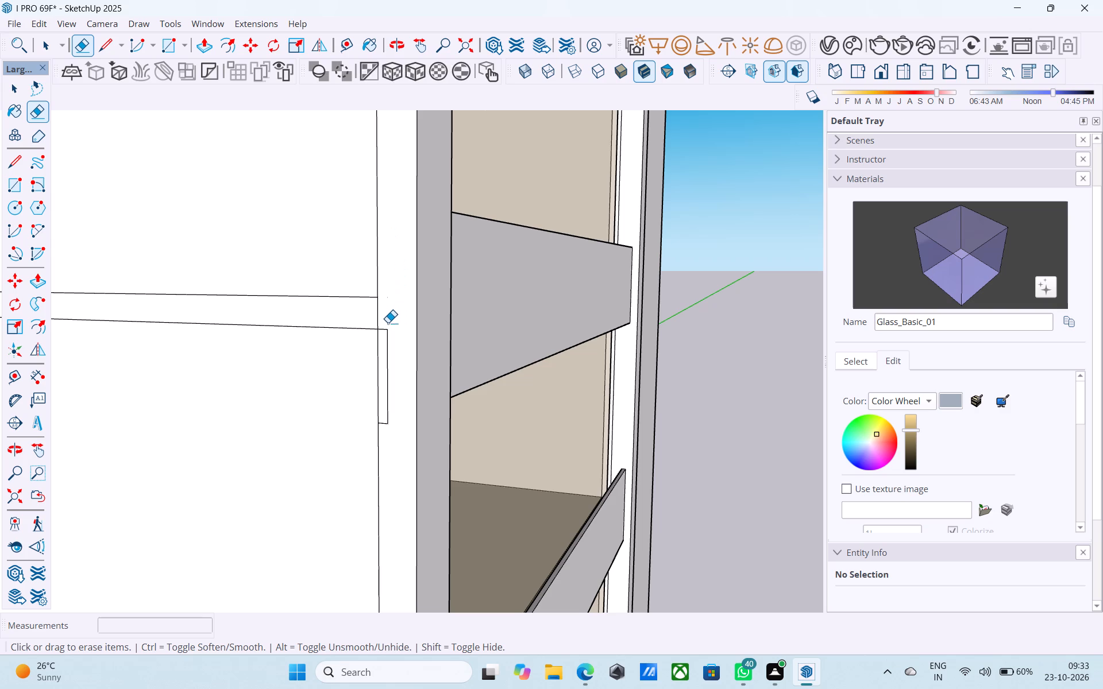
click(388, 326)
click(390, 425)
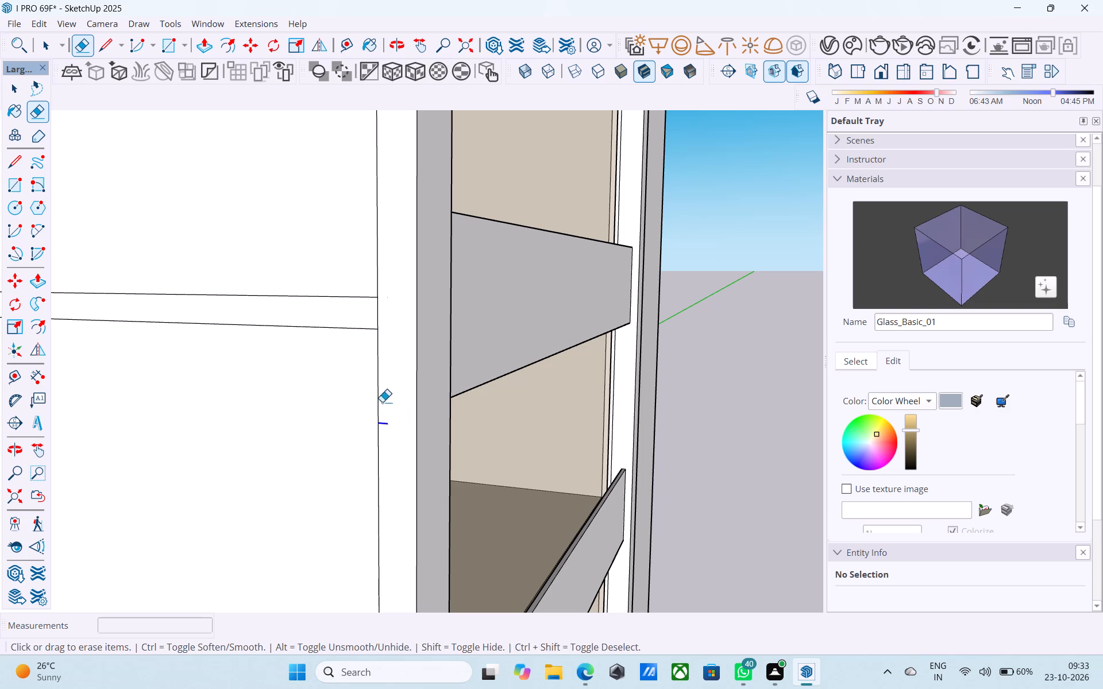
Erase the notch outline and its leftover stubs beside the corner column at the second floor band from the top.
scroll(337, 285, down, 1)
scroll(337, 285, up, 1)
scroll(337, 285, down, 20)
scroll(340, 490, up, 12)
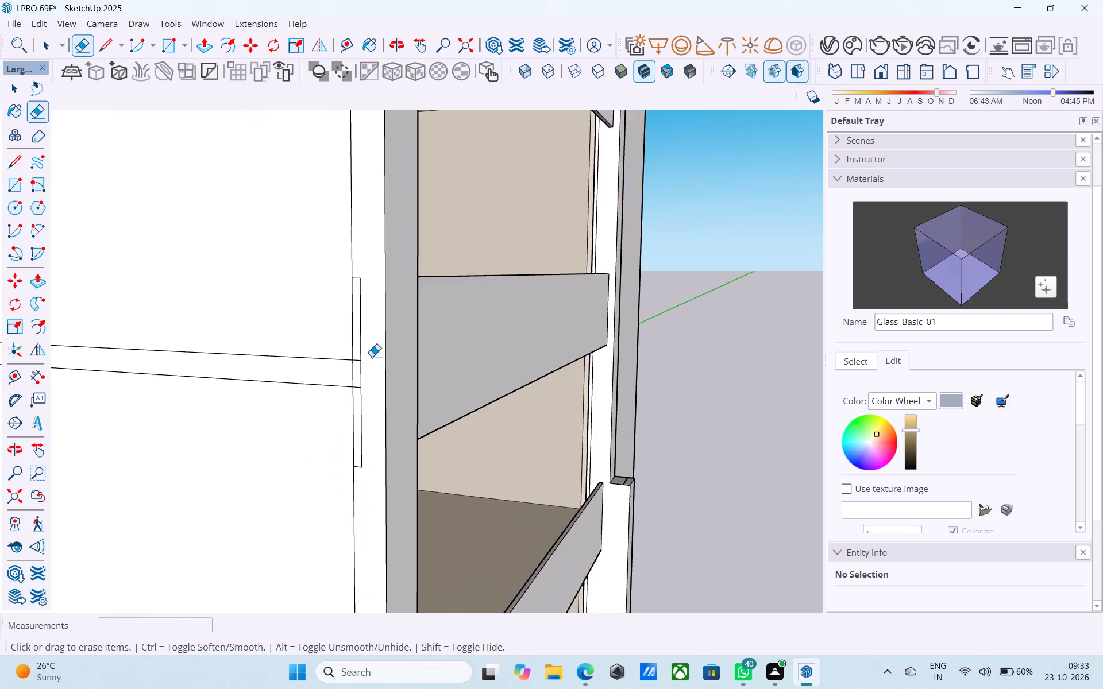
scroll(372, 357, up, 5)
drag(358, 358, 354, 363)
drag(363, 411, 352, 403)
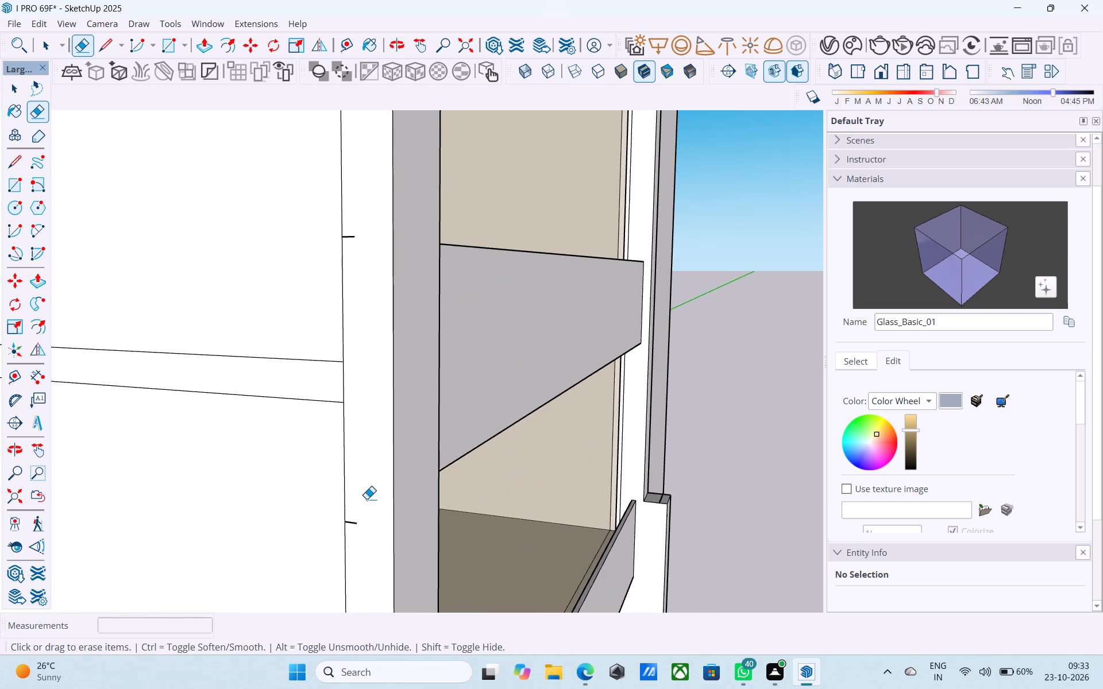
drag(360, 524, 351, 521)
click(356, 232)
Erase the notch outline beside the corner column at the third floor band from the top, undoing any stray erasure.
scroll(353, 234, down, 20)
scroll(353, 234, down, 8)
scroll(375, 409, up, 18)
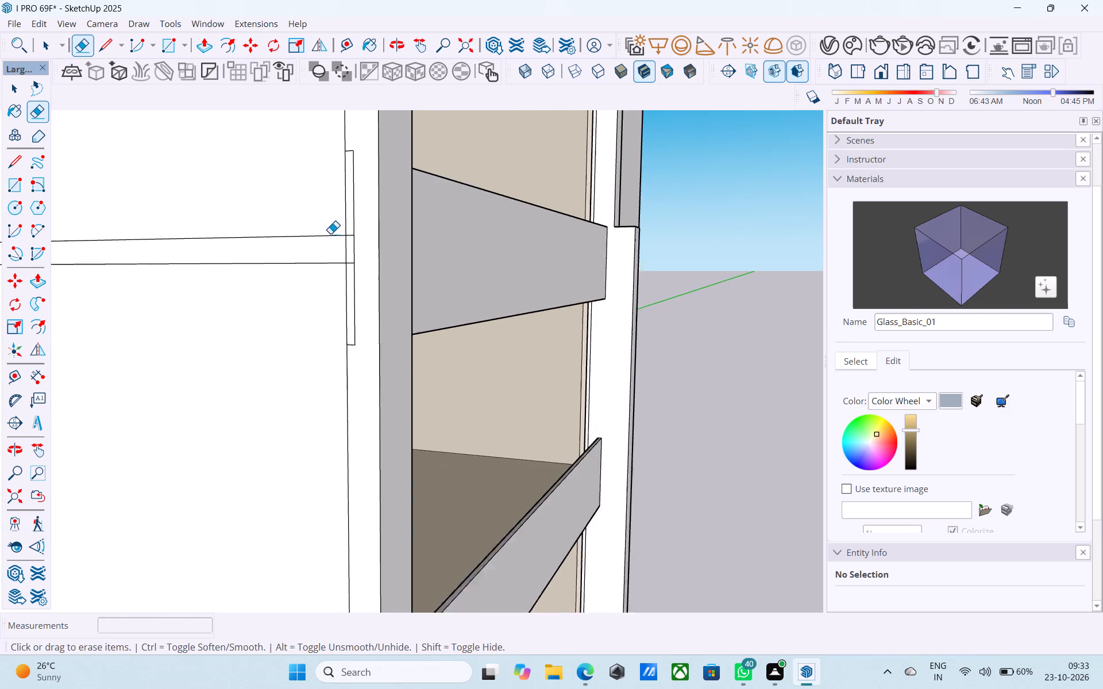
drag(353, 234, 364, 235)
drag(357, 262, 364, 297)
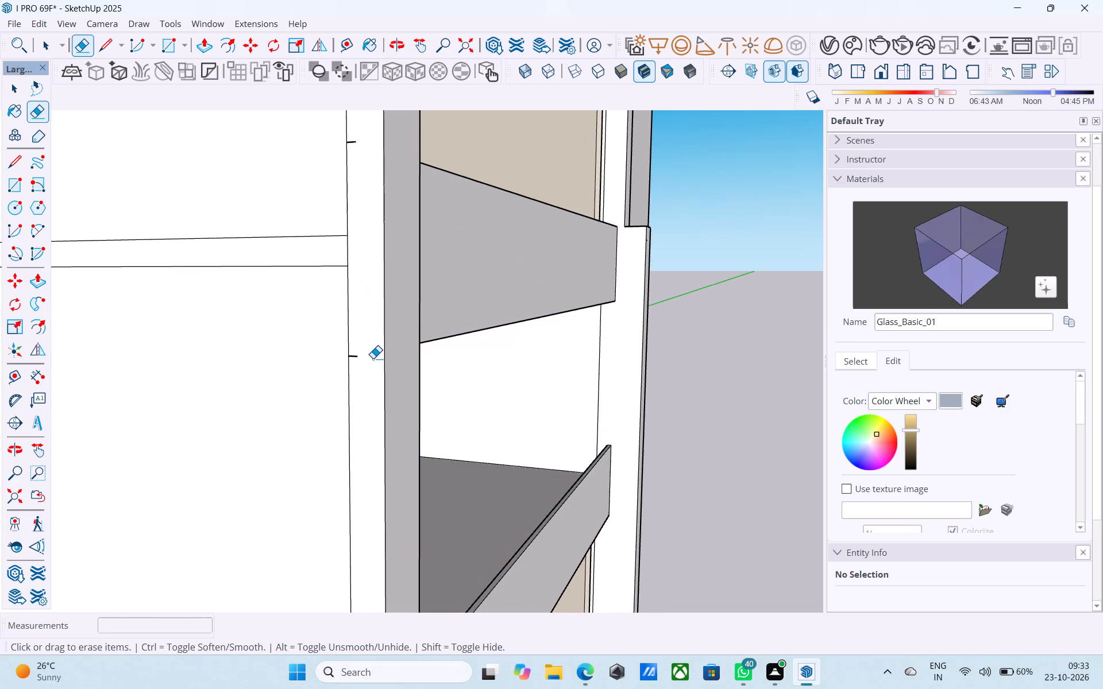
key(ctrl+z)
scroll(367, 350, up, 3)
drag(364, 349, 355, 345)
scroll(356, 346, up, 1)
drag(350, 232, 350, 216)
click(354, 363)
click(350, 361)
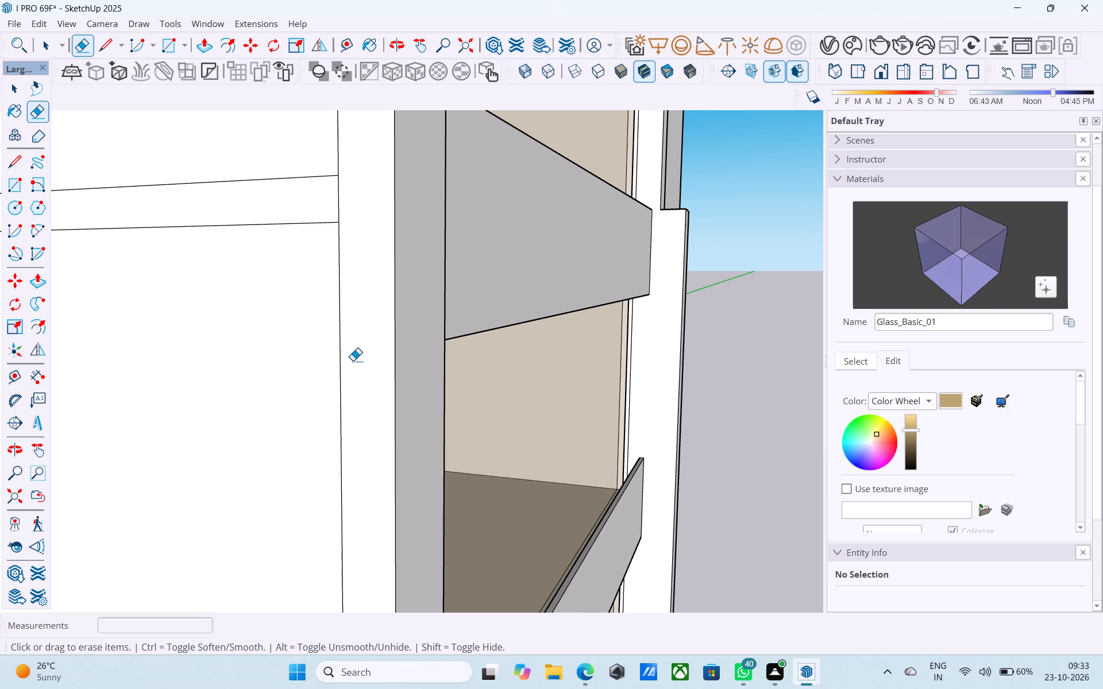
scroll(353, 361, down, 7)
click(348, 160)
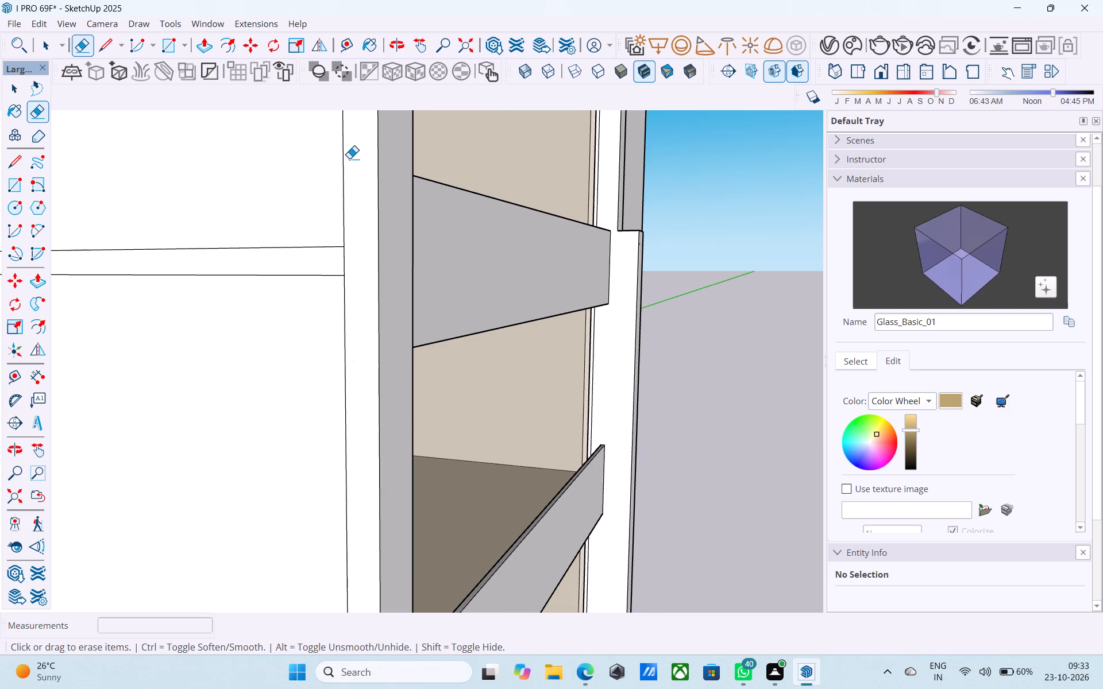
Erase the short roof-band seam segment at the top of the corner column's side face and save the model.
scroll(348, 201, down, 19)
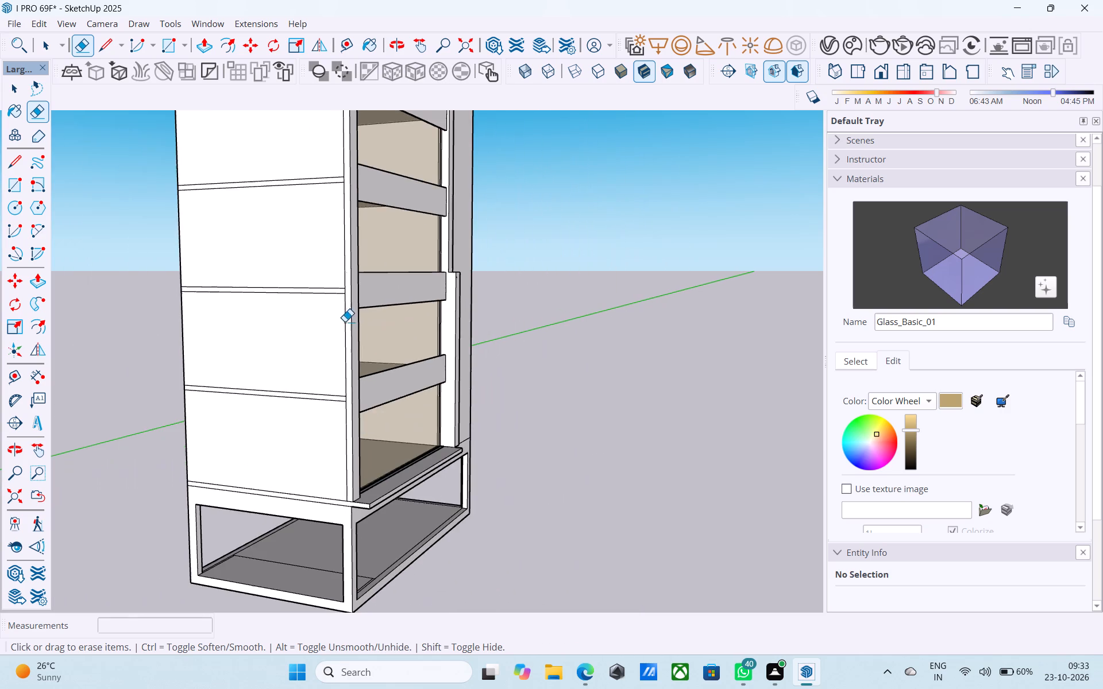
scroll(379, 202, down, 4)
middle_drag(378, 204, 390, 417)
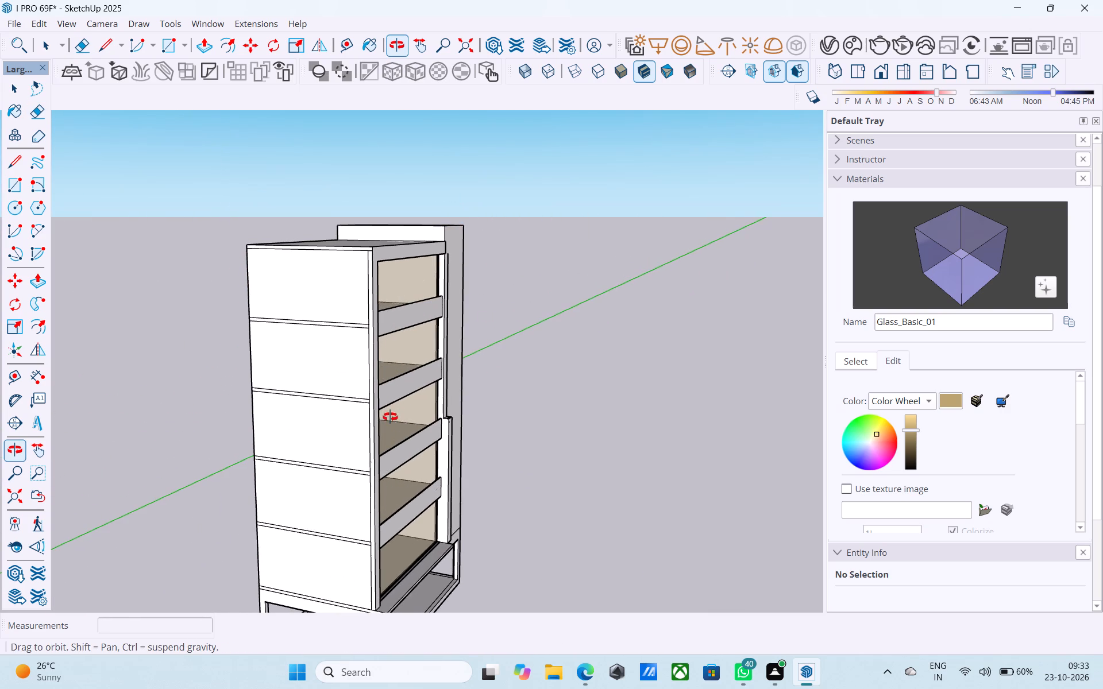
middle_drag(390, 417, 391, 416)
scroll(384, 265, up, 13)
drag(375, 223, 376, 233)
scroll(376, 233, down, 1)
scroll(376, 233, up, 1)
scroll(377, 234, down, 2)
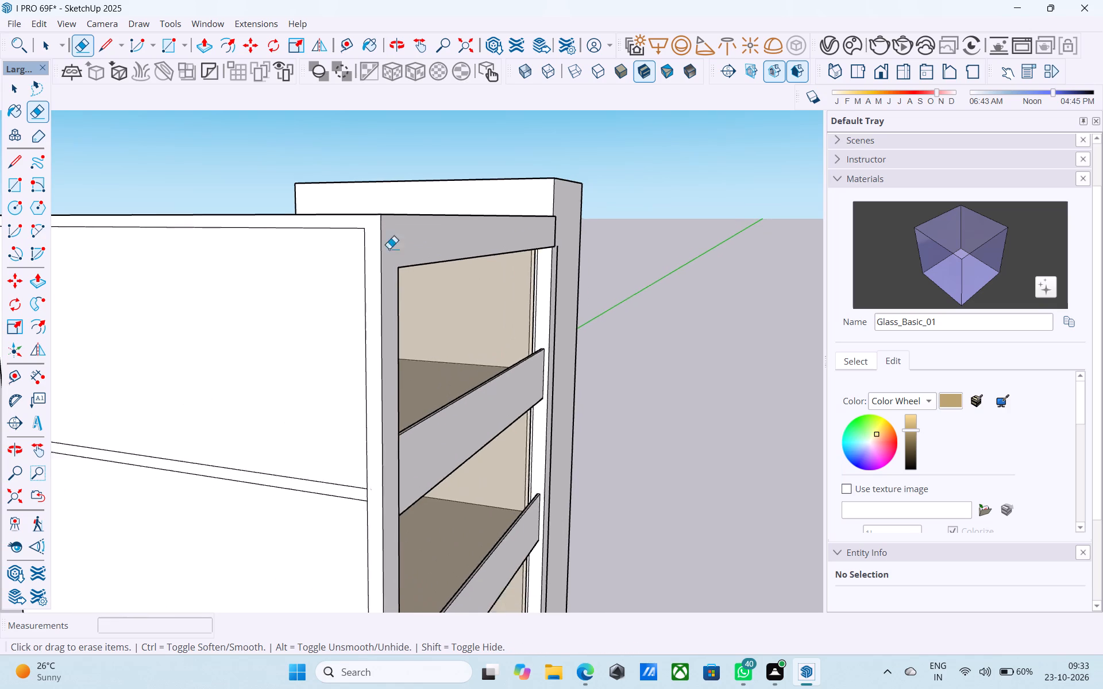
scroll(389, 249, down, 10)
middle_drag(443, 303, 180, 266)
key(ctrl+s)
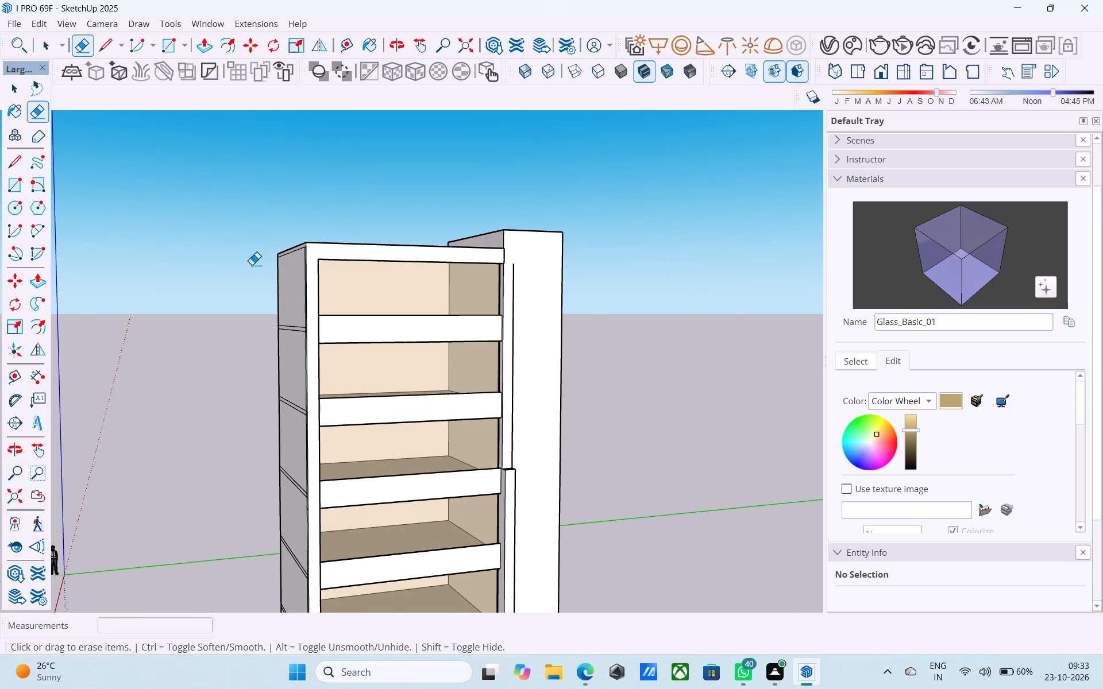
Inspect the front facade from several angles, comparing the floor bands and frame with the corner column.
scroll(254, 264, down, 4)
scroll(259, 264, up, 3)
scroll(259, 264, down, 4)
scroll(273, 263, up, 1)
scroll(273, 263, down, 3)
key(space)
scroll(365, 297, up, 9)
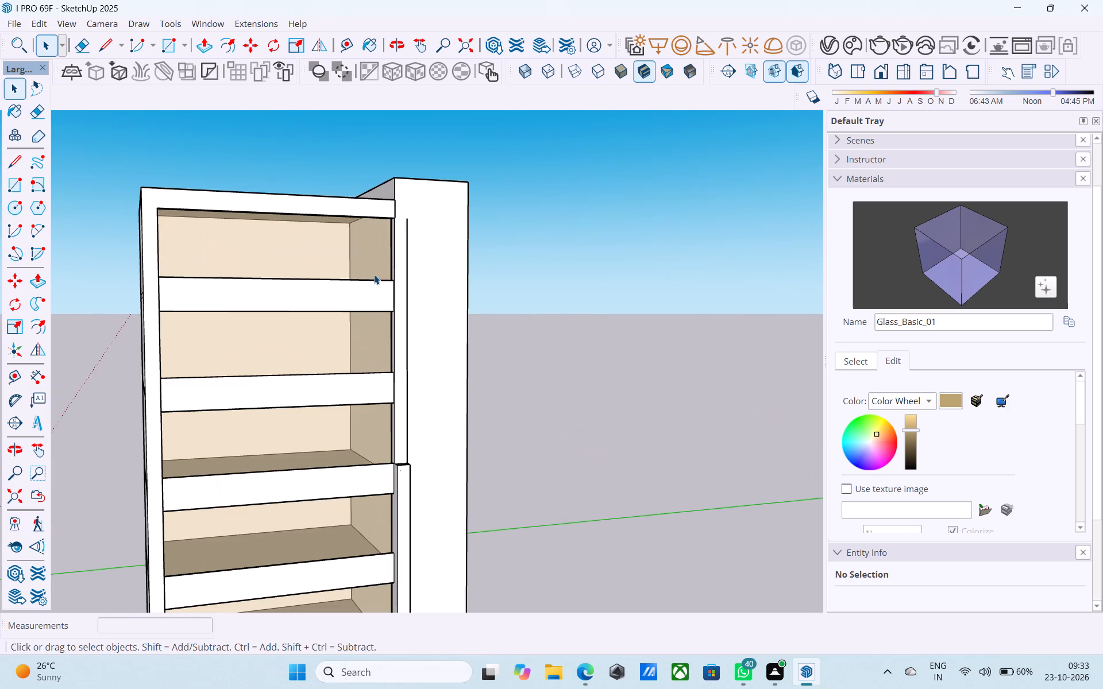
scroll(418, 273, down, 5)
middle_drag(416, 271, 346, 266)
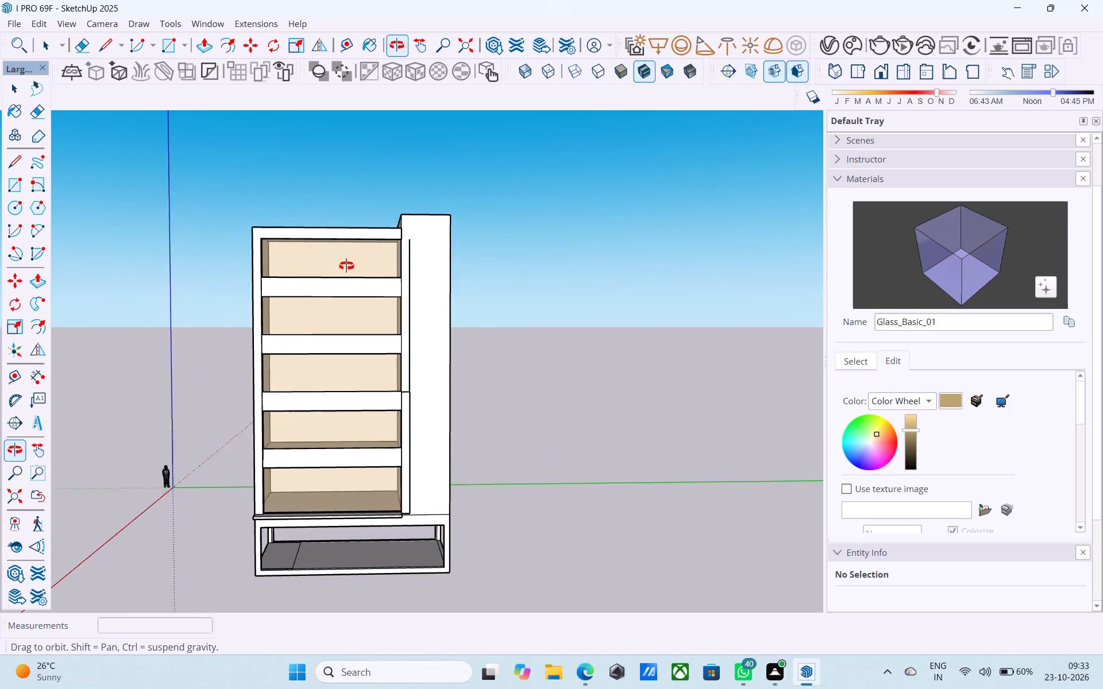
middle_drag(346, 266, 348, 266)
middle_drag(391, 363, 371, 353)
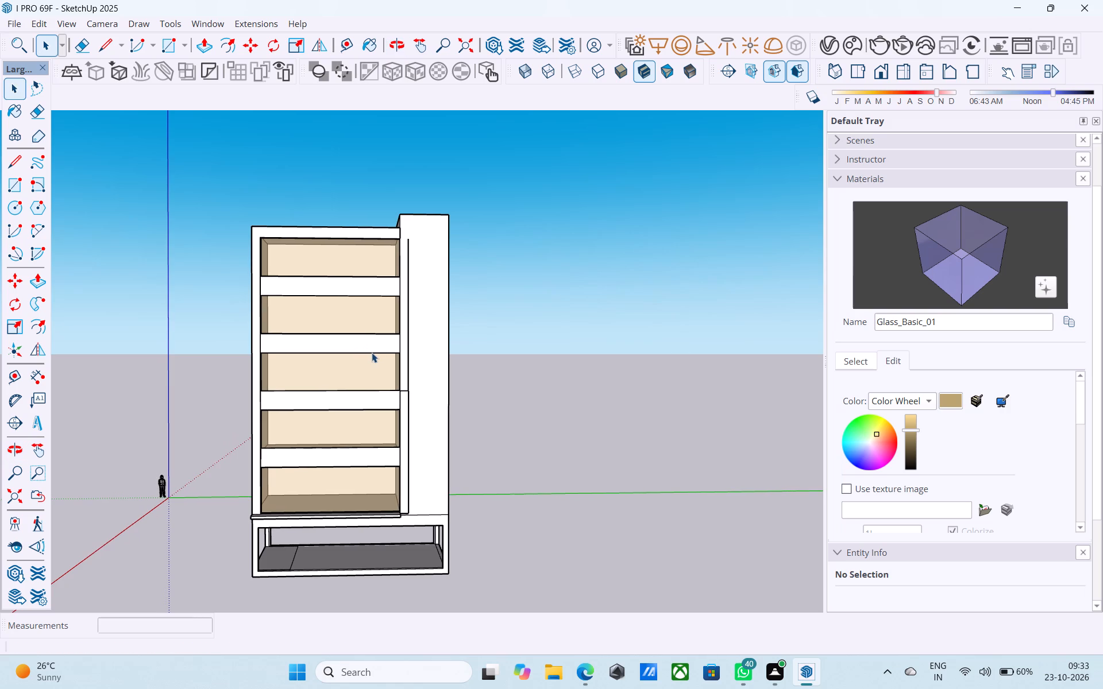
Measure the front width of the vertical frame member opposite the corner column with the Line tool.
scroll(254, 493, up, 5)
key(l)
scroll(262, 487, up, 11)
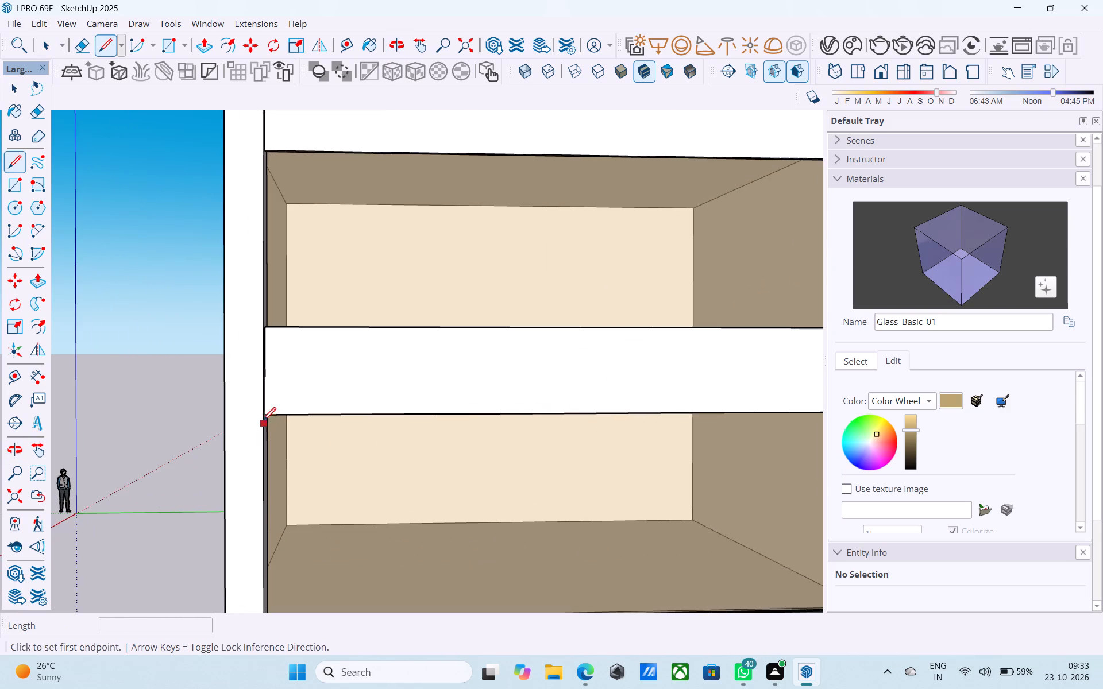
scroll(264, 406, up, 1)
middle_drag(264, 406, 221, 416)
click(230, 401)
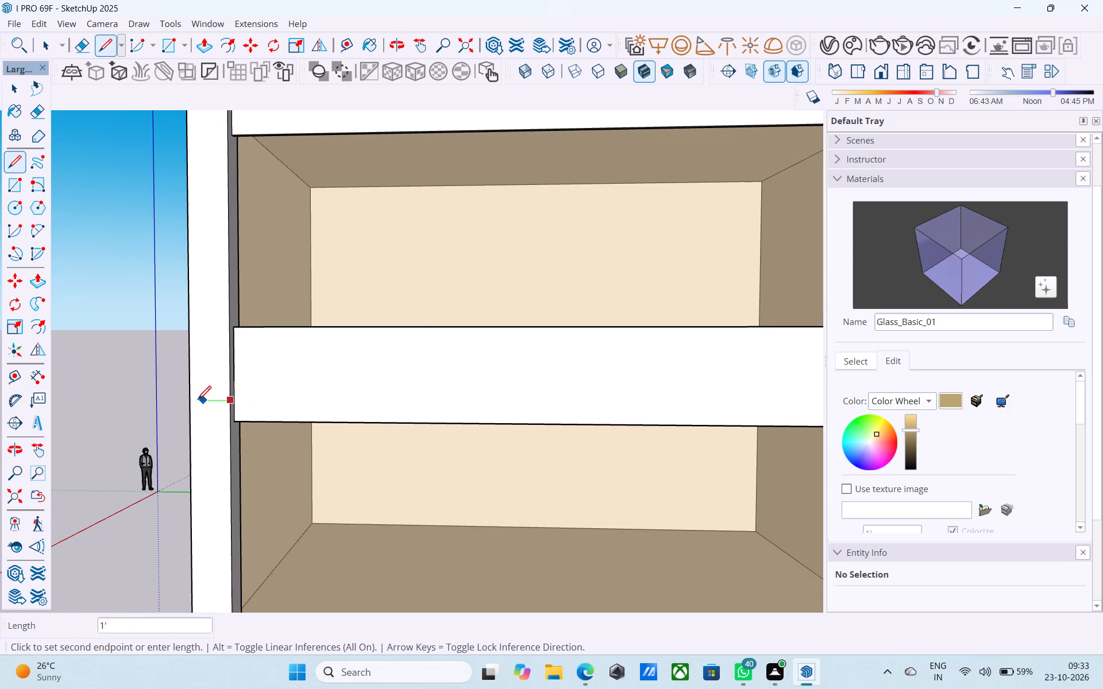
key(space)
Measure the width of the narrow strip along the corner column beside the lowest storey with the Line tool.
scroll(195, 397, down, 13)
scroll(407, 446, up, 2)
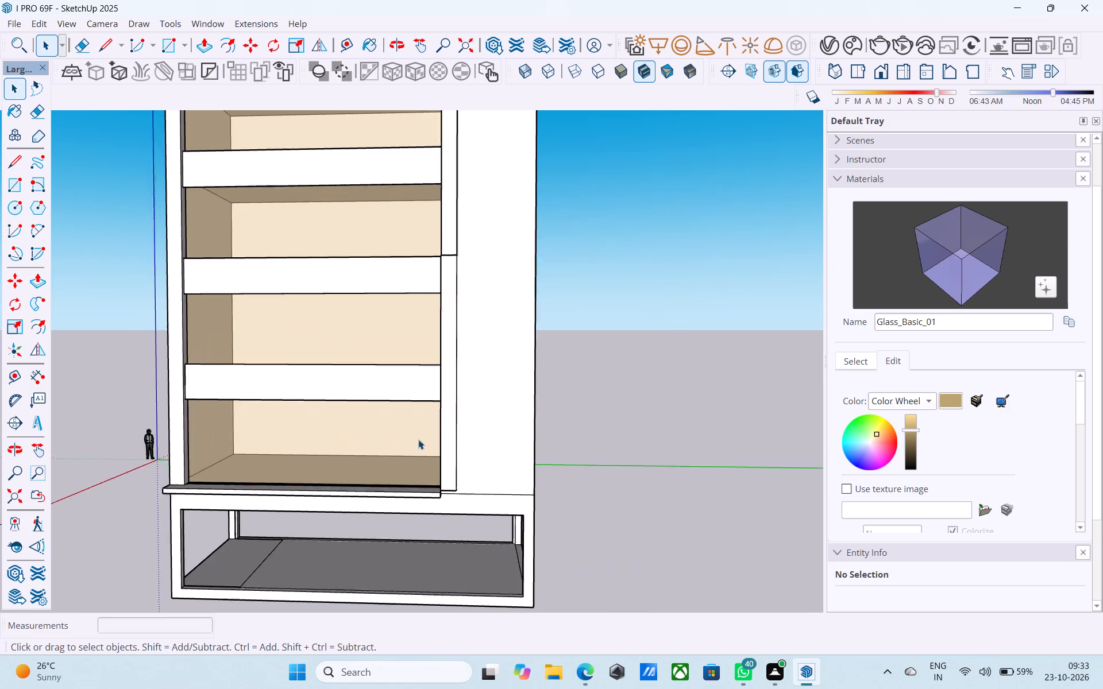
scroll(418, 439, up, 3)
middle_drag(432, 436, 480, 463)
scroll(480, 463, up, 4)
key(l)
click(467, 451)
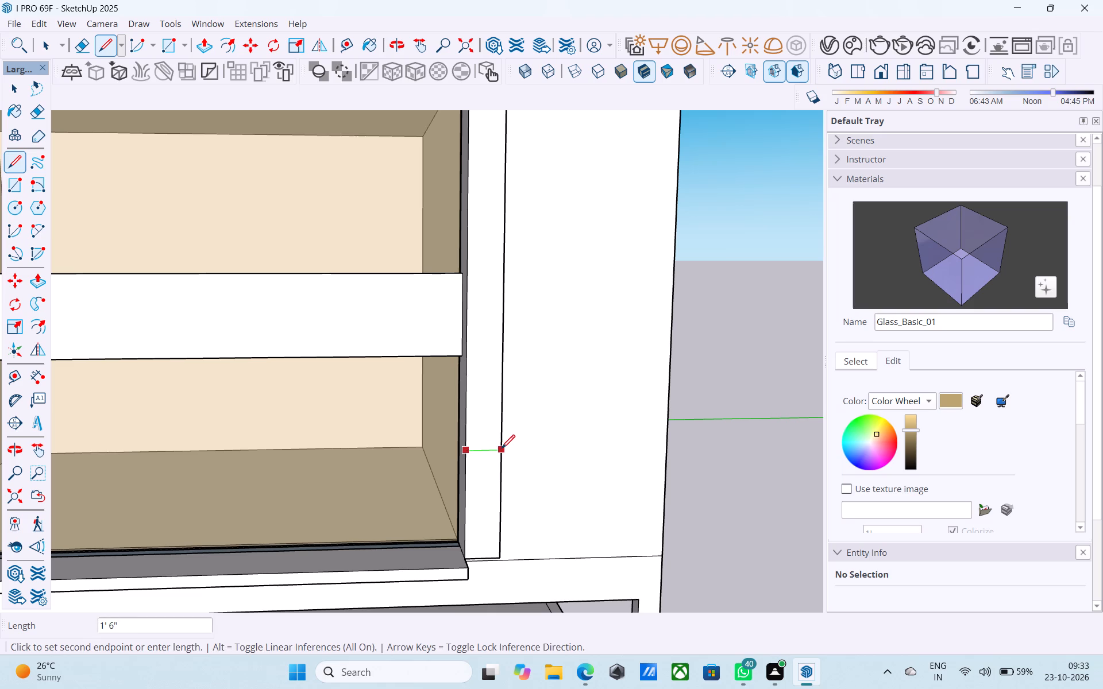
key(space)
Examine how far the lower part of the corner strip projects in front of the frame and floor bands.
middle_drag(500, 448, 598, 412)
scroll(598, 412, up, 1)
scroll(597, 411, down, 9)
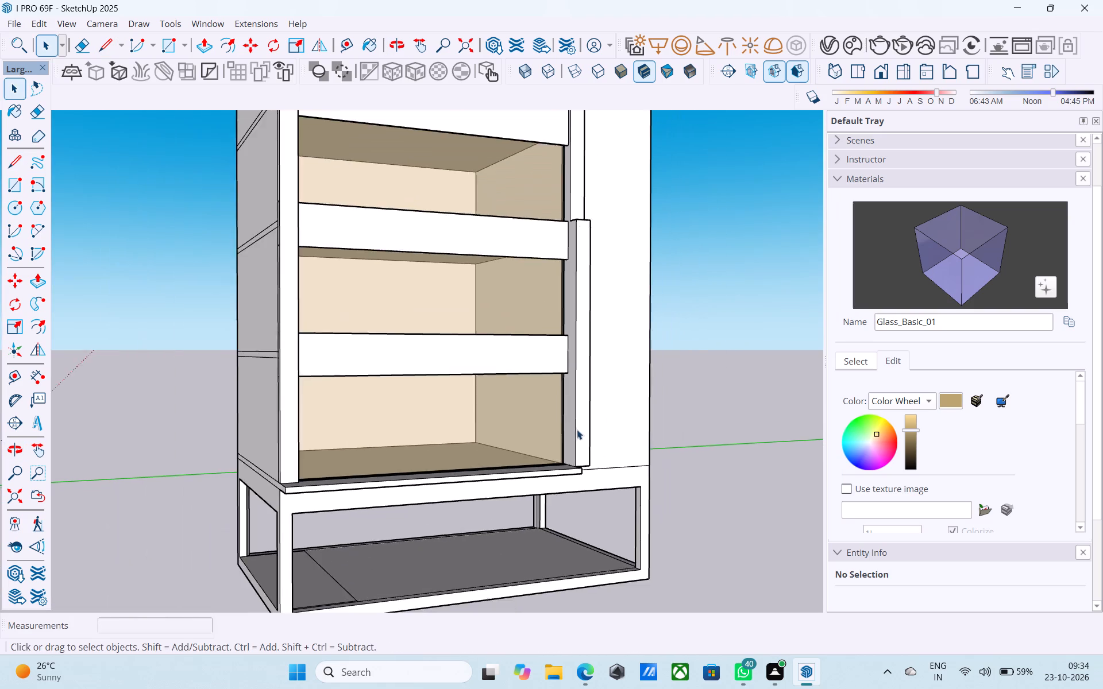
middle_drag(576, 429, 403, 481)
scroll(392, 474, down, 10)
middle_drag(399, 473, 422, 460)
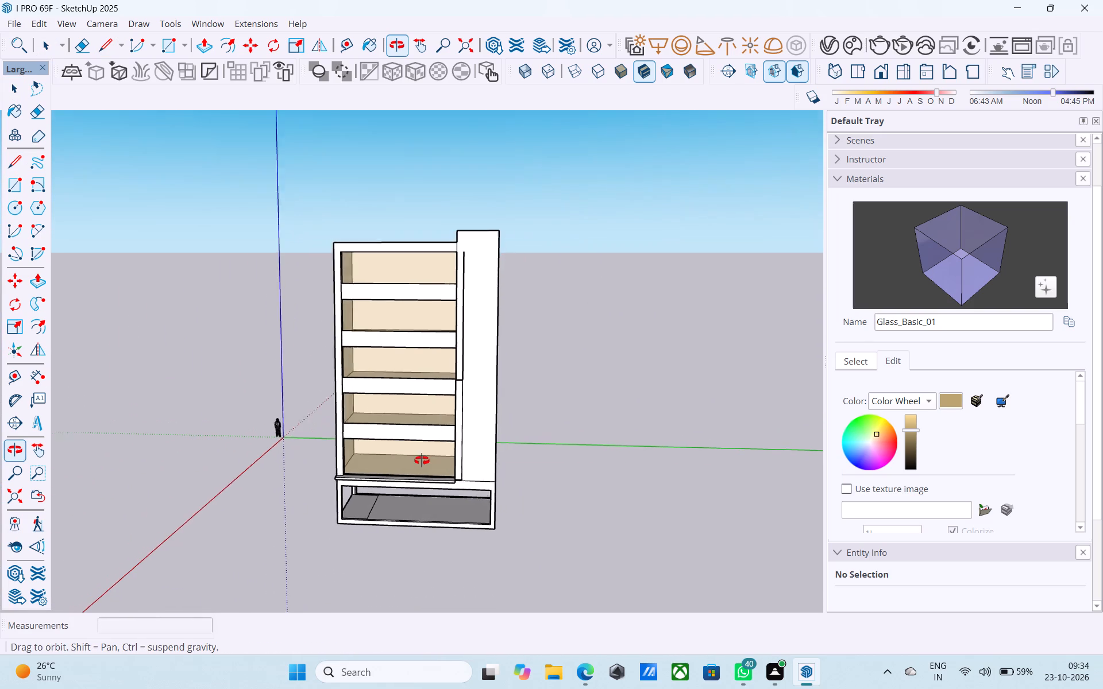
middle_drag(422, 460, 422, 460)
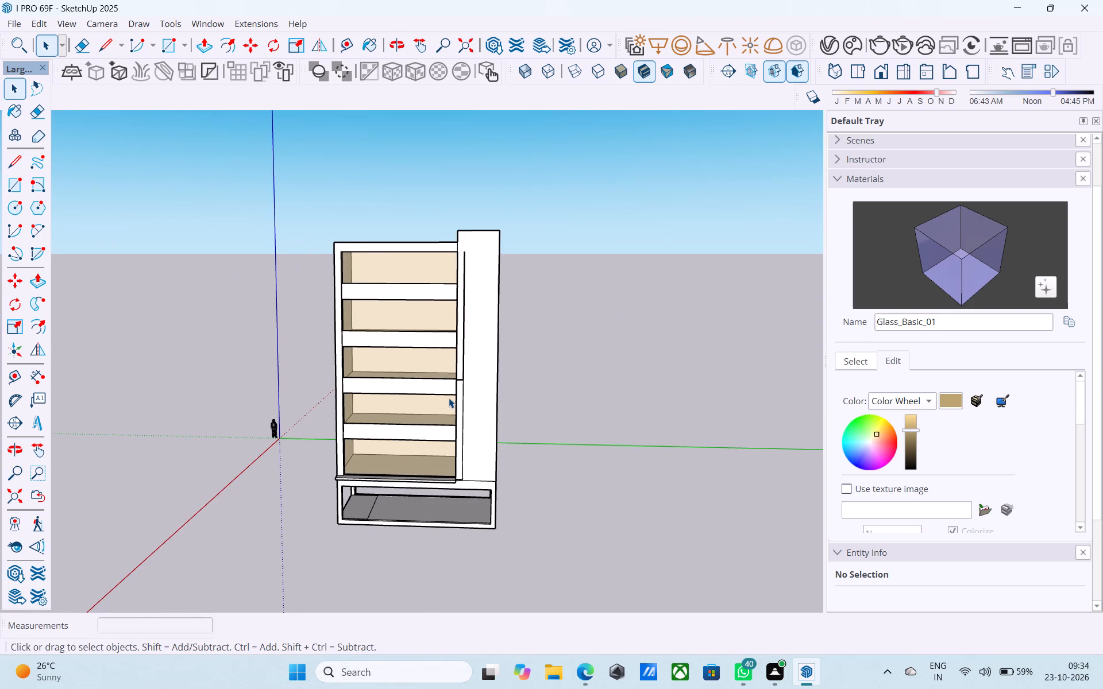
scroll(449, 398, up, 1)
scroll(475, 337, up, 6)
middle_drag(453, 363, 292, 425)
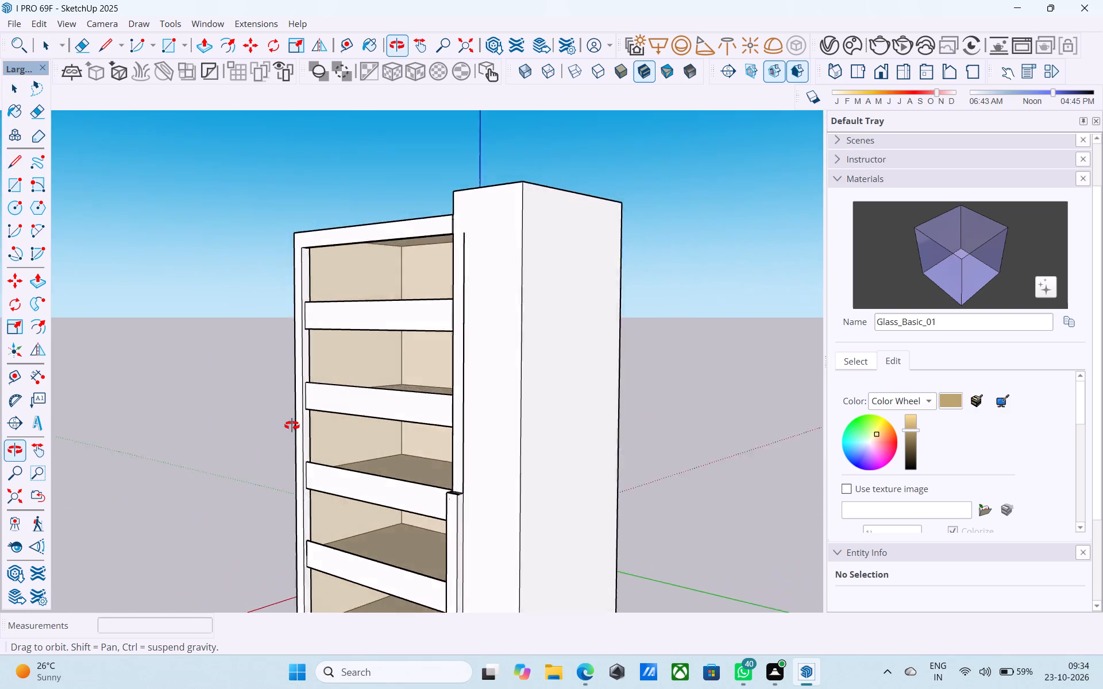
middle_drag(292, 425, 152, 425)
Draw a reference line about 25' 6" long from the projecting corner strip's top corner across the facade towards the opposite frame member.
scroll(312, 483, up, 1)
key(l)
scroll(388, 525, up, 2)
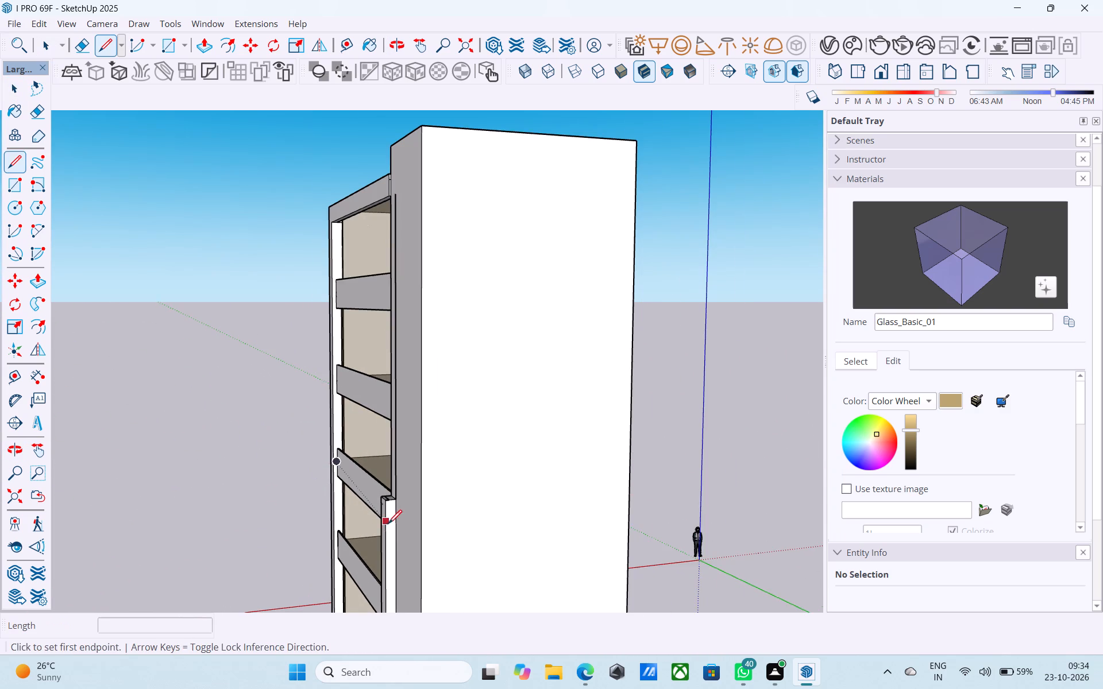
scroll(388, 525, up, 2)
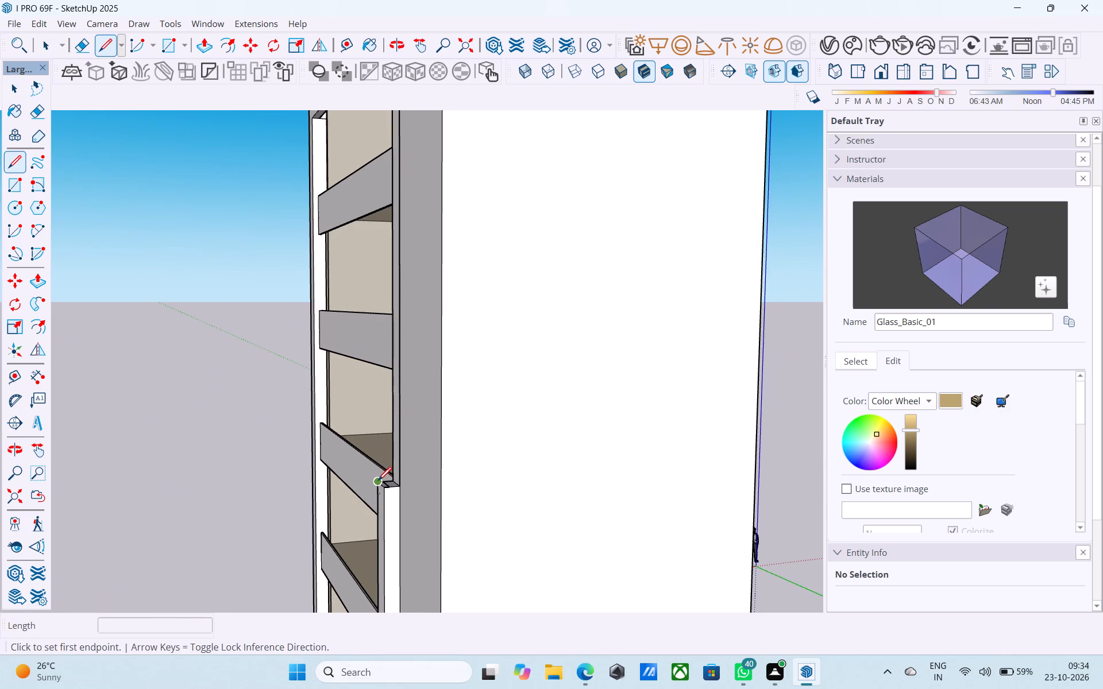
click(378, 482)
scroll(364, 465, up, 6)
middle_drag(362, 460, 594, 507)
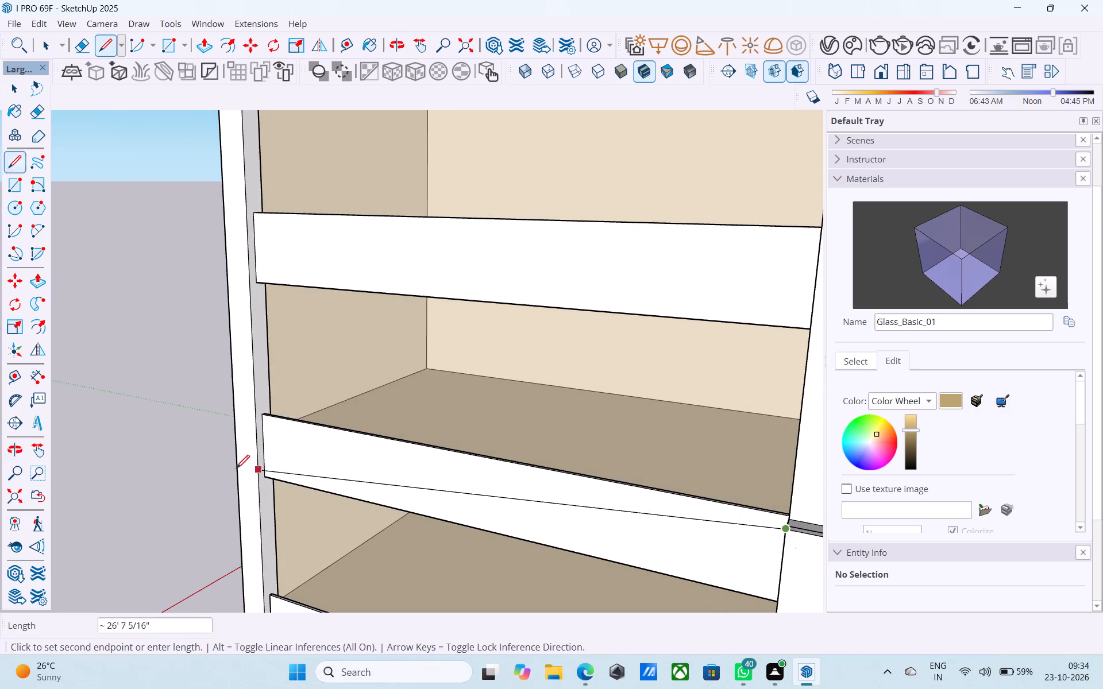
scroll(246, 424, up, 6)
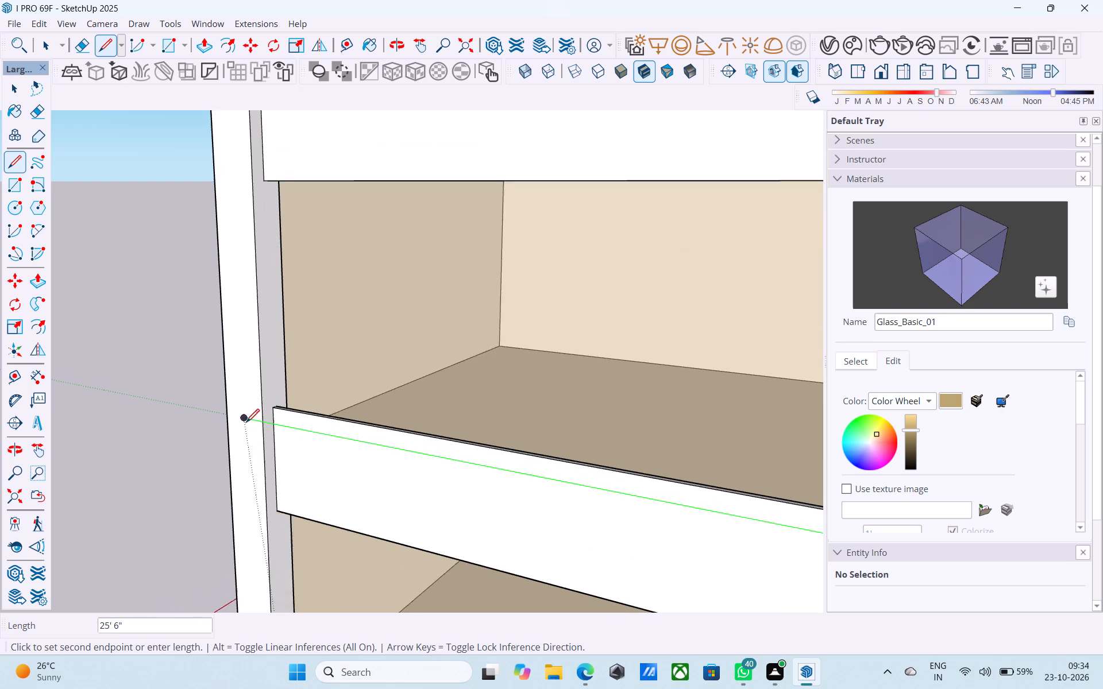
click(246, 424)
middle_drag(246, 424, 522, 462)
scroll(515, 466, up, 5)
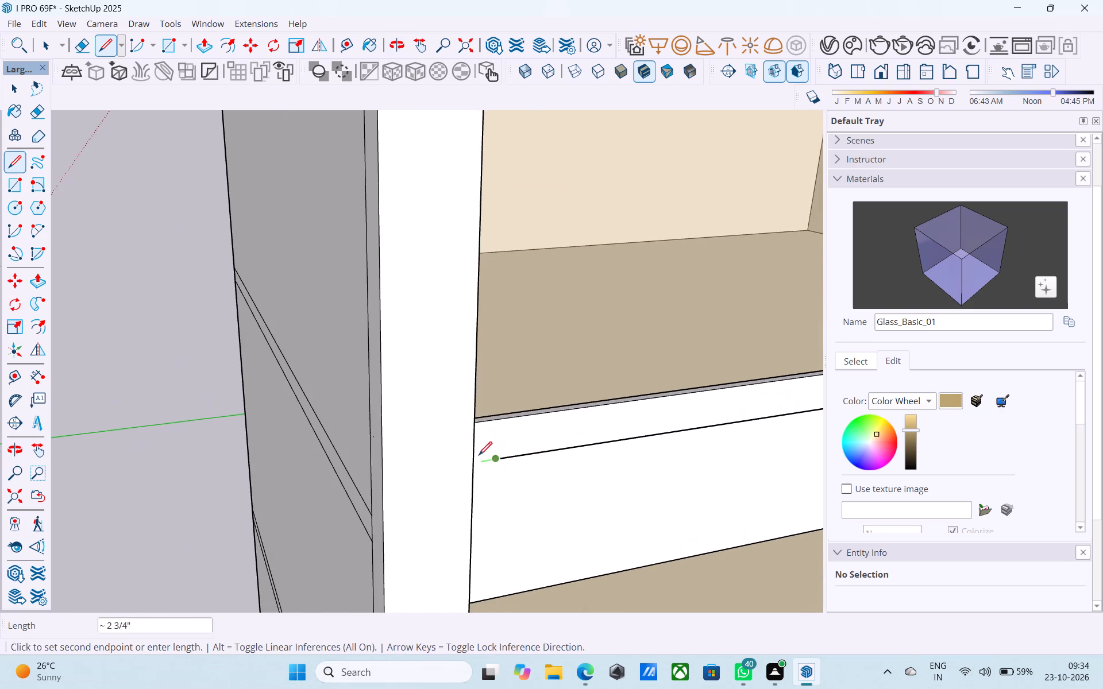
Push/Pull the facade frame's front face outward 10" to meet the reference line.
key(space)
click(454, 427)
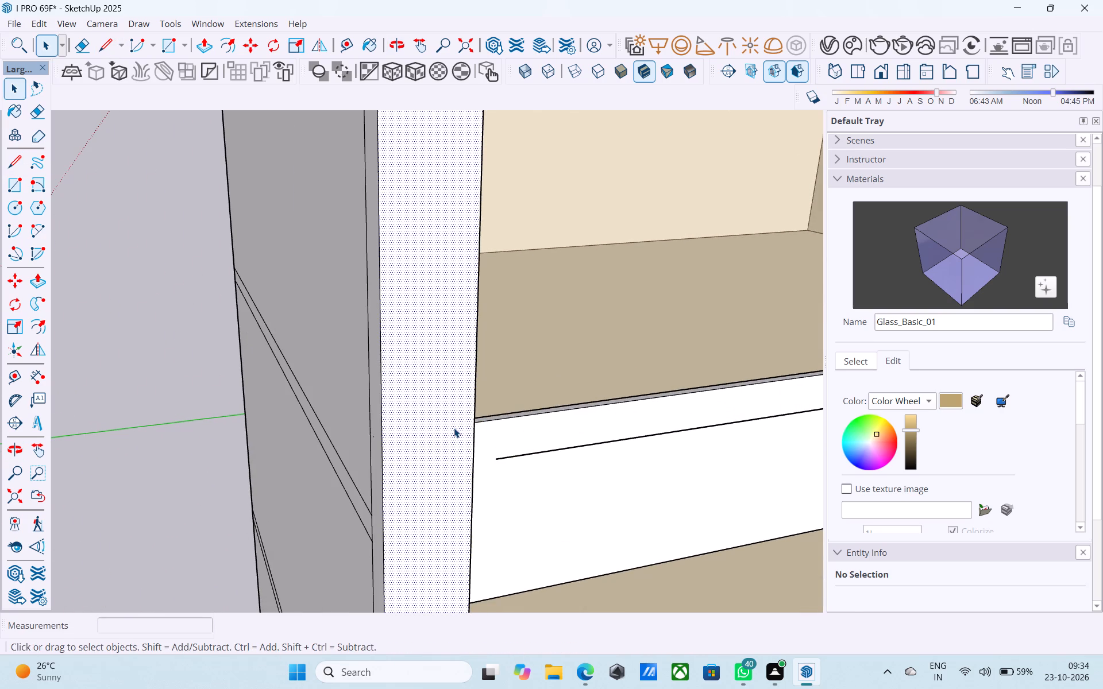
key(p)
click(454, 428)
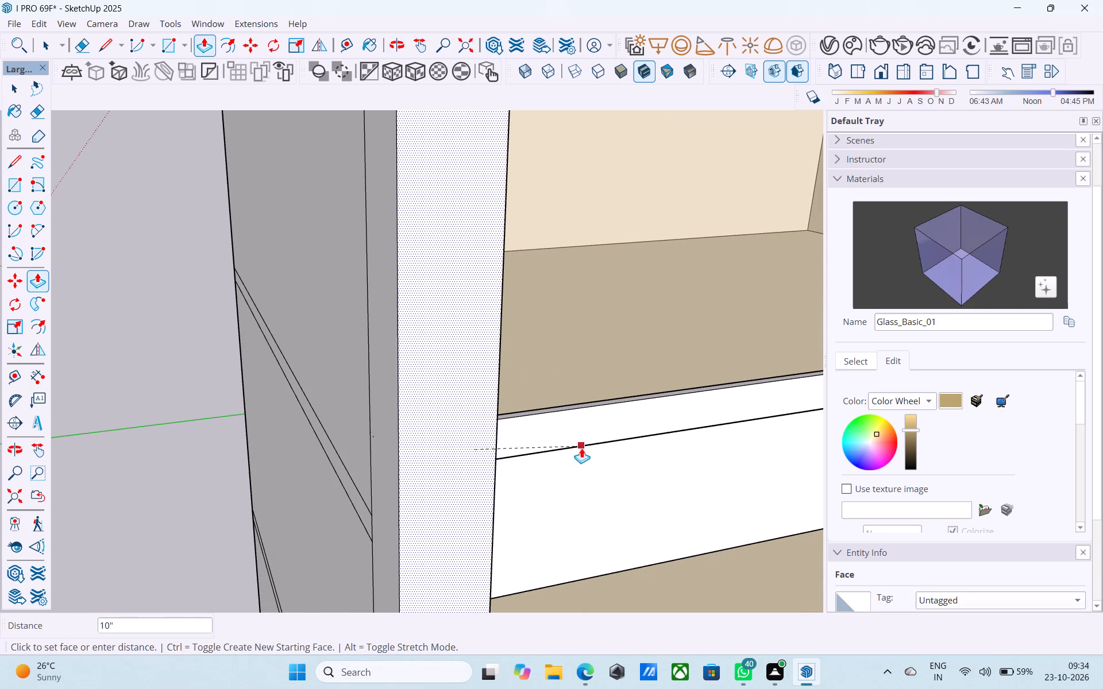
click(581, 448)
Erase the reference line running across the facade at the third floor band from the top.
middle_drag(556, 440, 352, 412)
scroll(337, 400, down, 20)
scroll(337, 400, down, 4)
key(space)
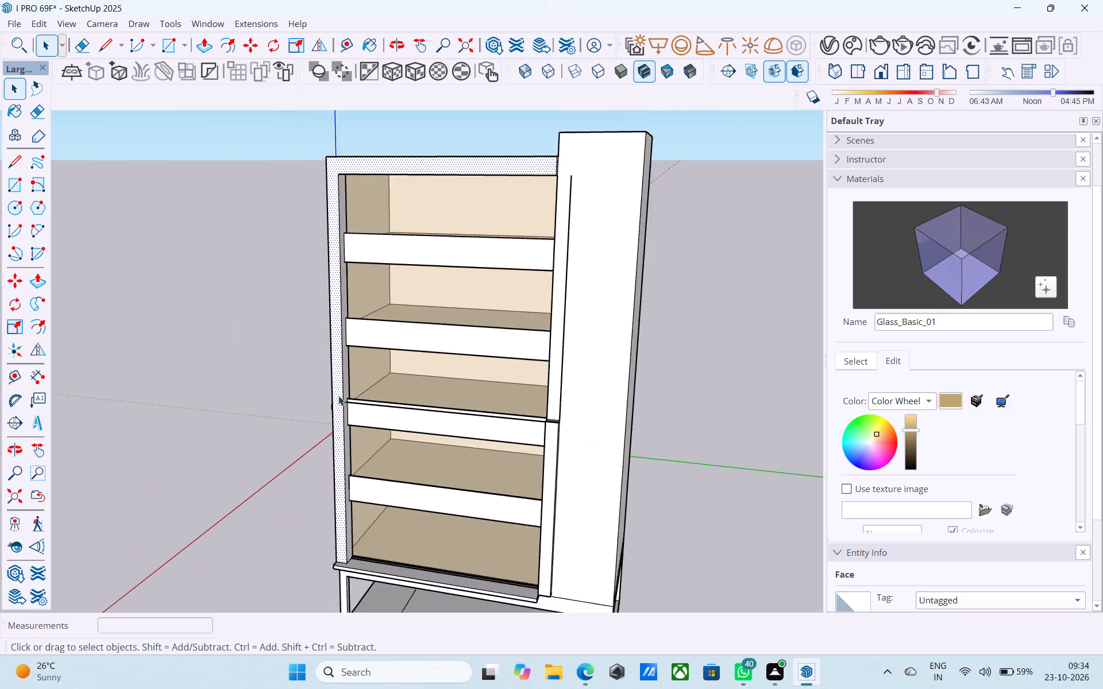
scroll(338, 396, down, 4)
middle_drag(338, 404, 279, 274)
scroll(279, 273, up, 5)
scroll(279, 273, down, 6)
middle_drag(271, 274, 159, 293)
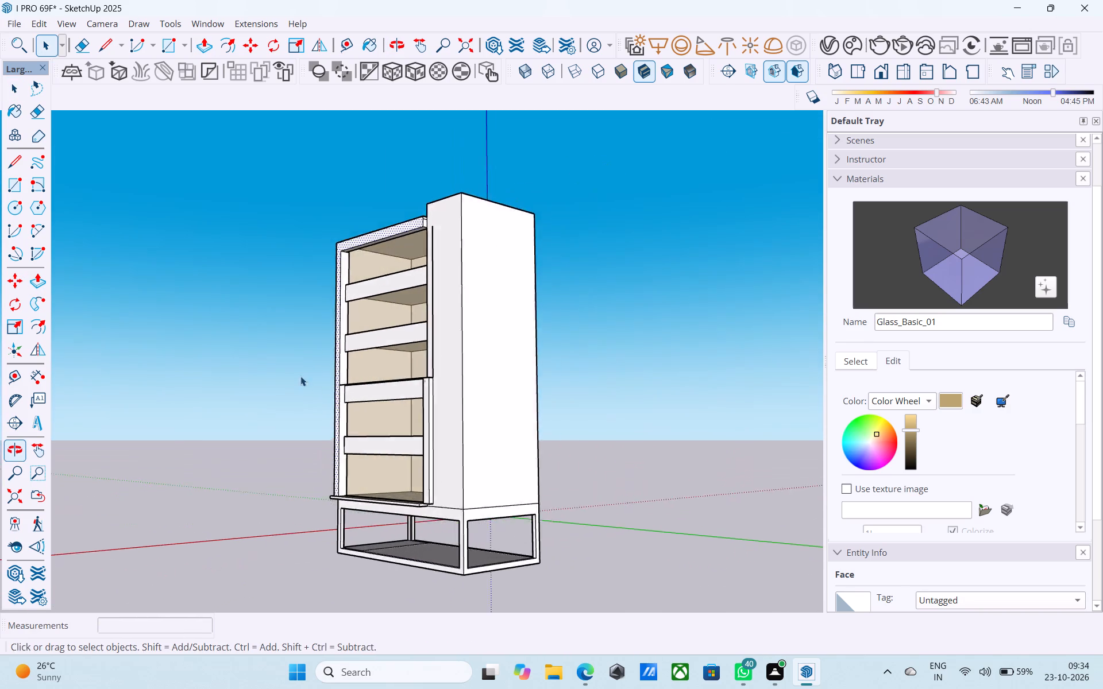
scroll(326, 382, up, 6)
scroll(299, 392, down, 5)
scroll(348, 398, up, 8)
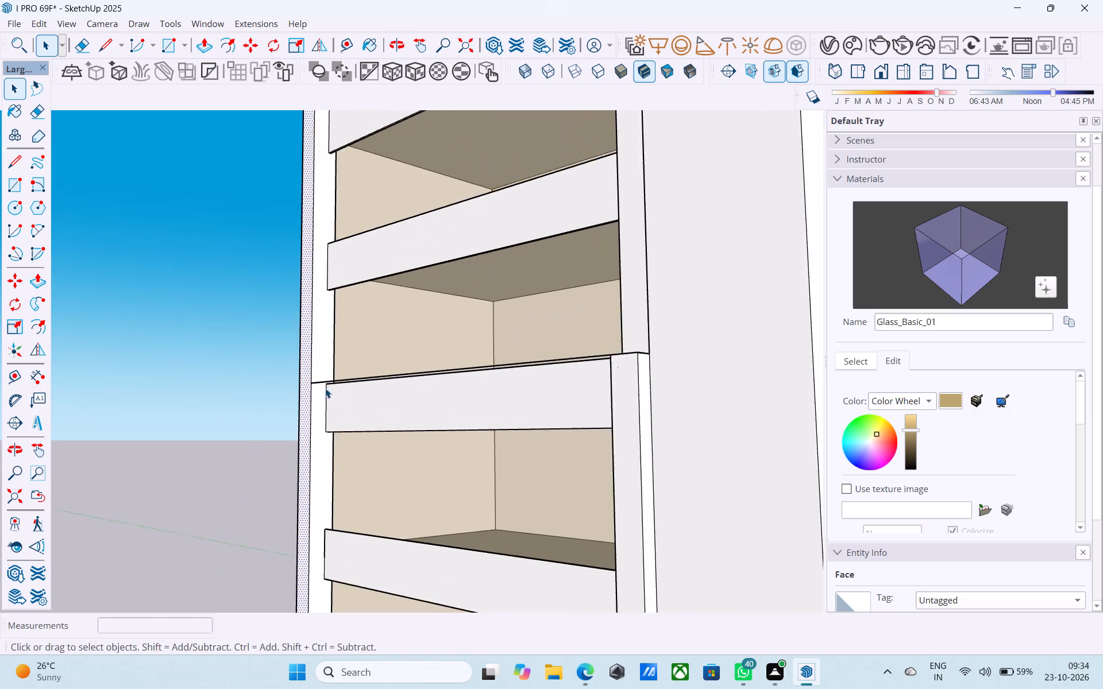
scroll(325, 388, up, 7)
key(e)
click(317, 375)
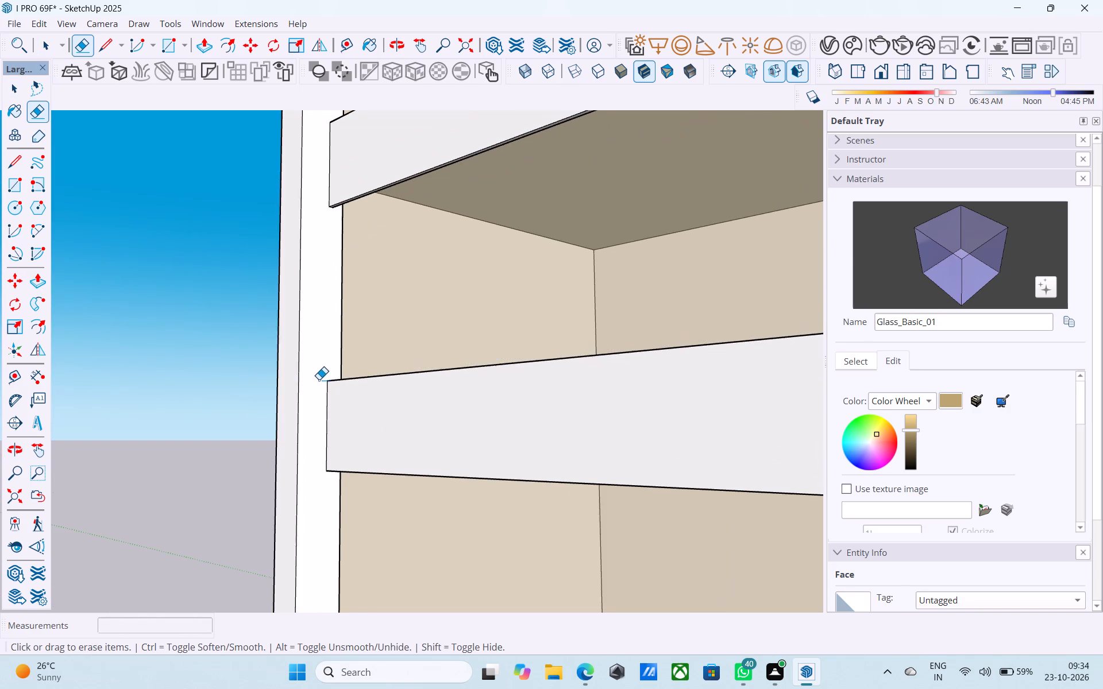
scroll(308, 373, down, 19)
key(space)
Measure the depth of the top frame member's underside near the corner away from the column with the Line tool.
middle_drag(333, 385, 266, 349)
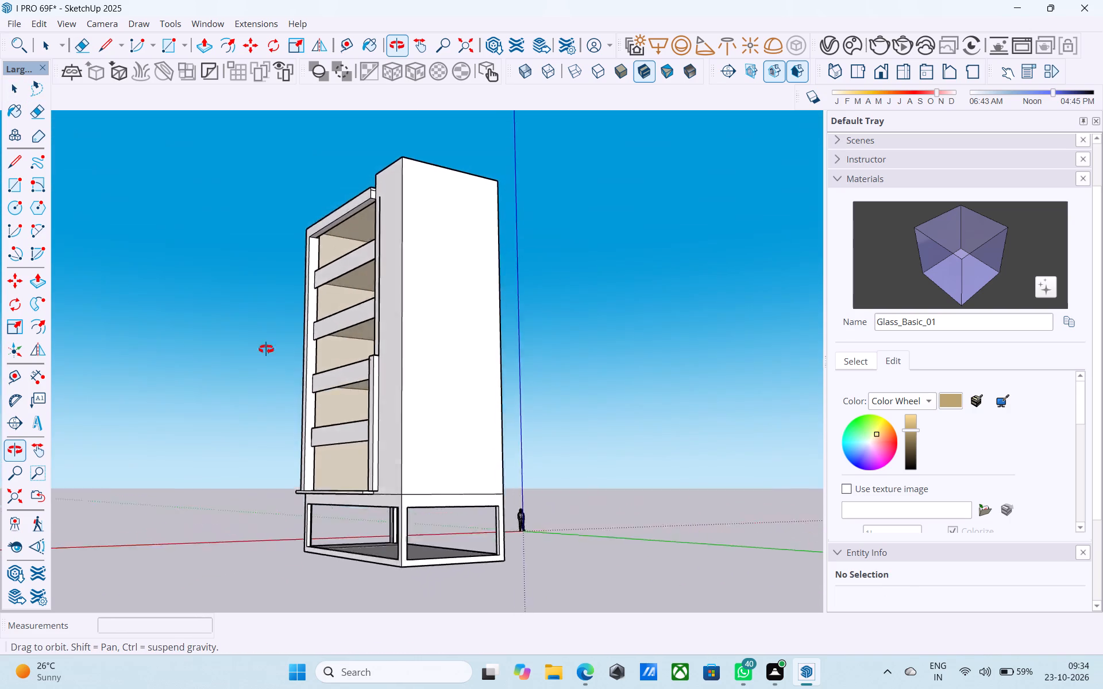
middle_drag(266, 349, 264, 319)
middle_drag(299, 320, 442, 256)
middle_drag(389, 273, 411, 359)
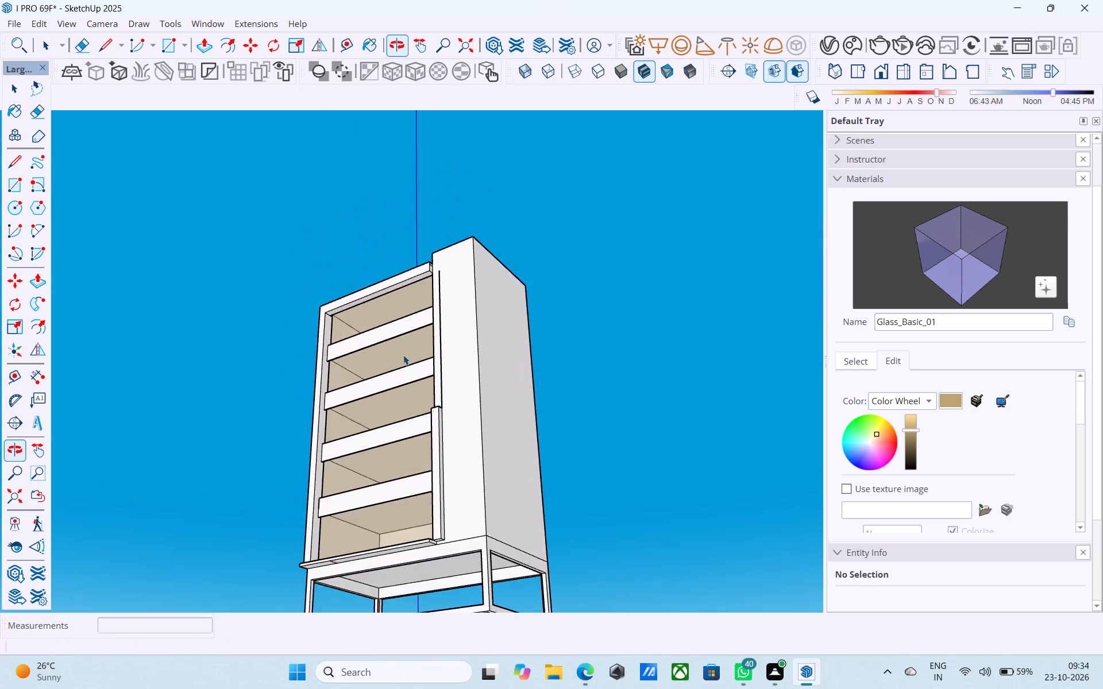
scroll(359, 343, up, 17)
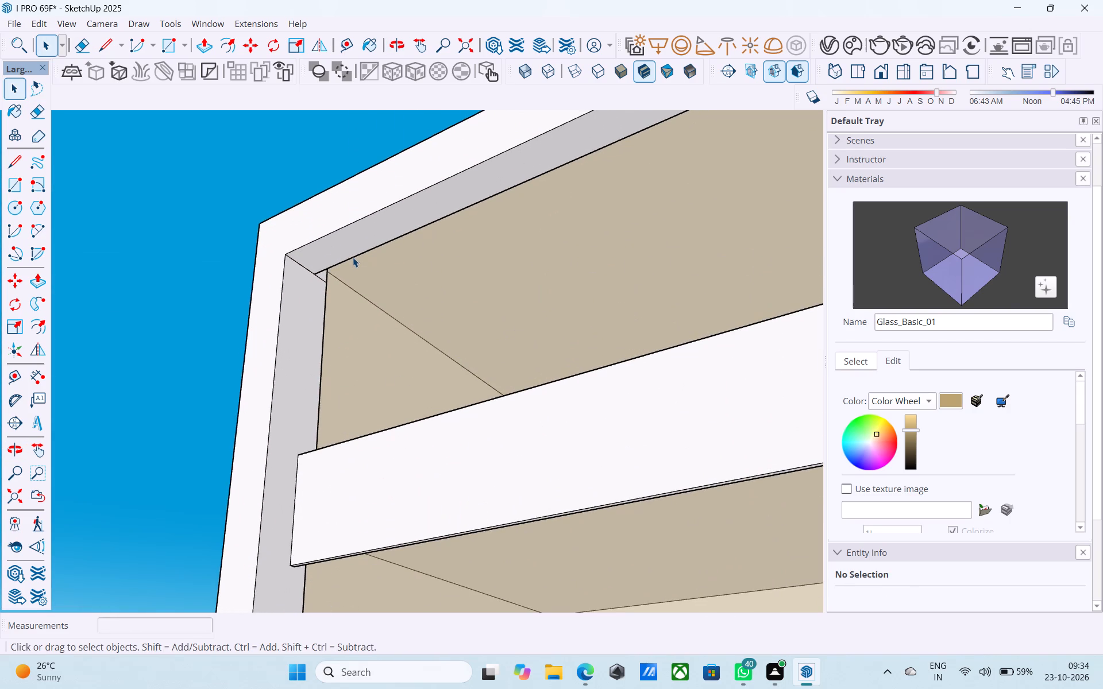
key(l)
click(357, 254)
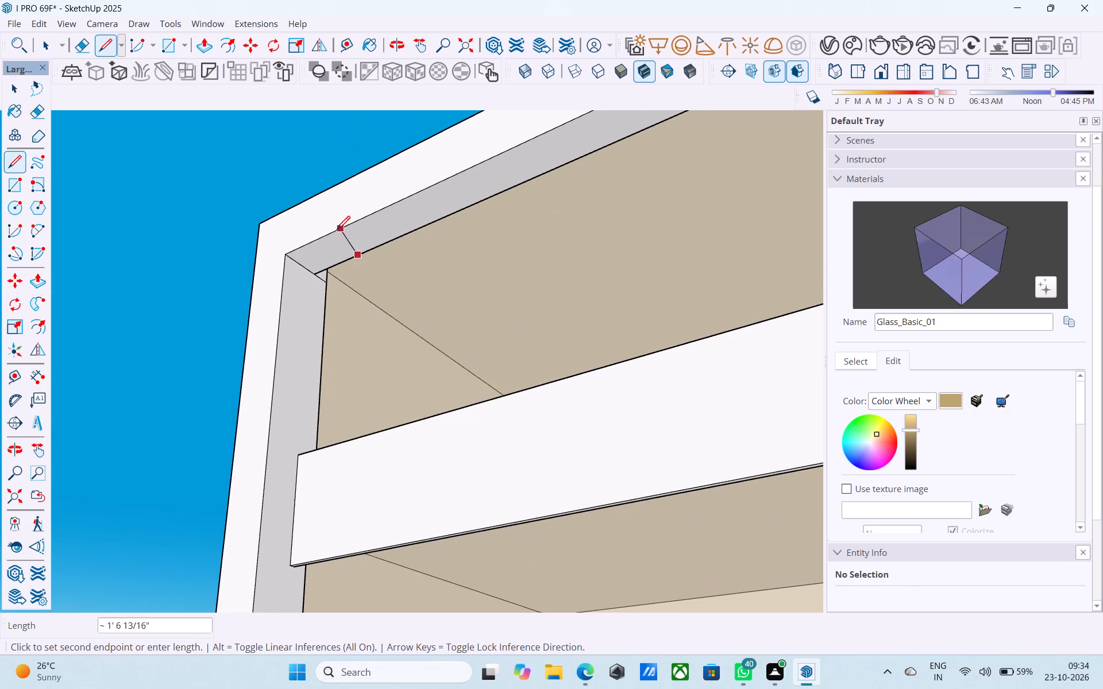
key(space)
scroll(351, 281, up, 11)
middle_drag(314, 268, 53, 332)
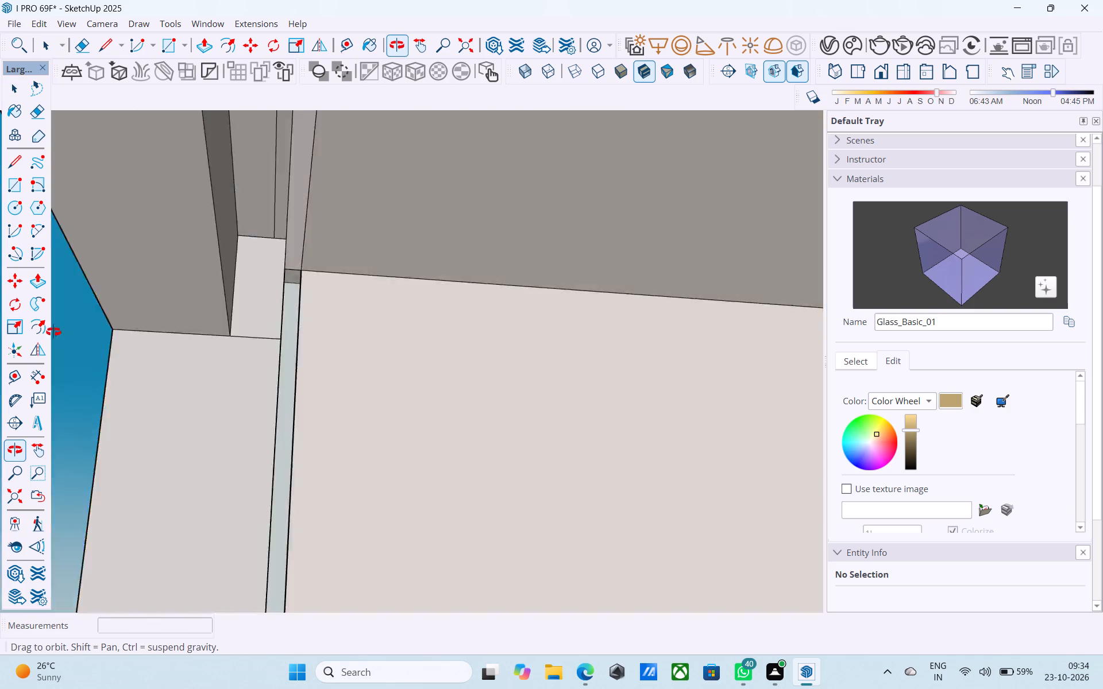
middle_drag(53, 332, 163, 334)
key(l)
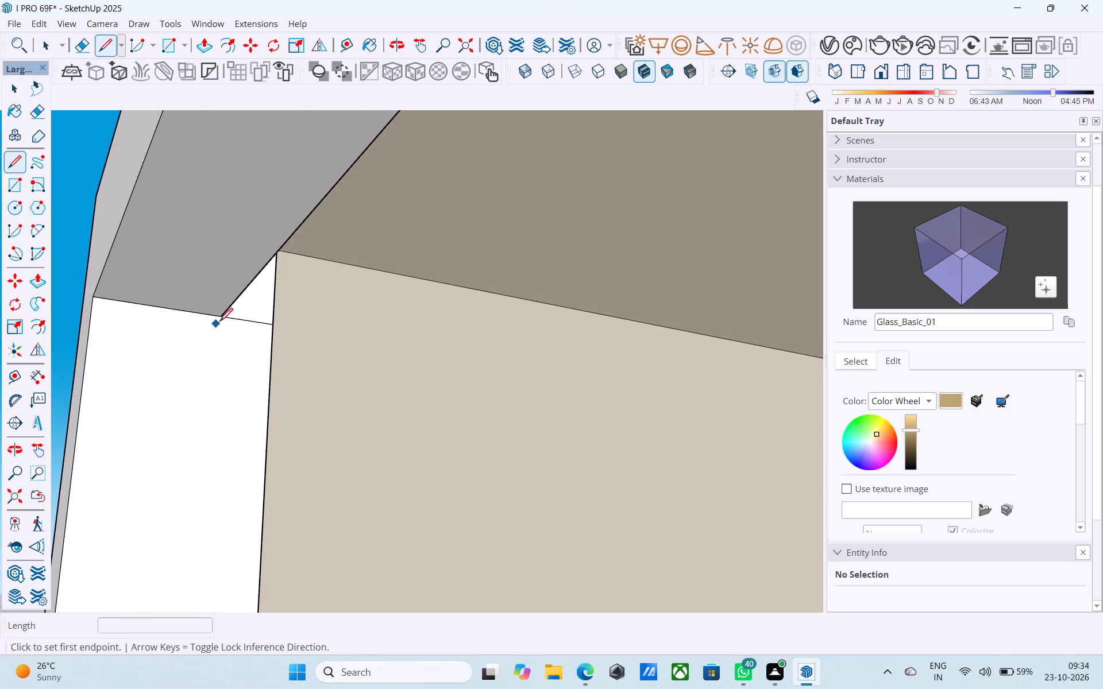
click(222, 319)
key(space)
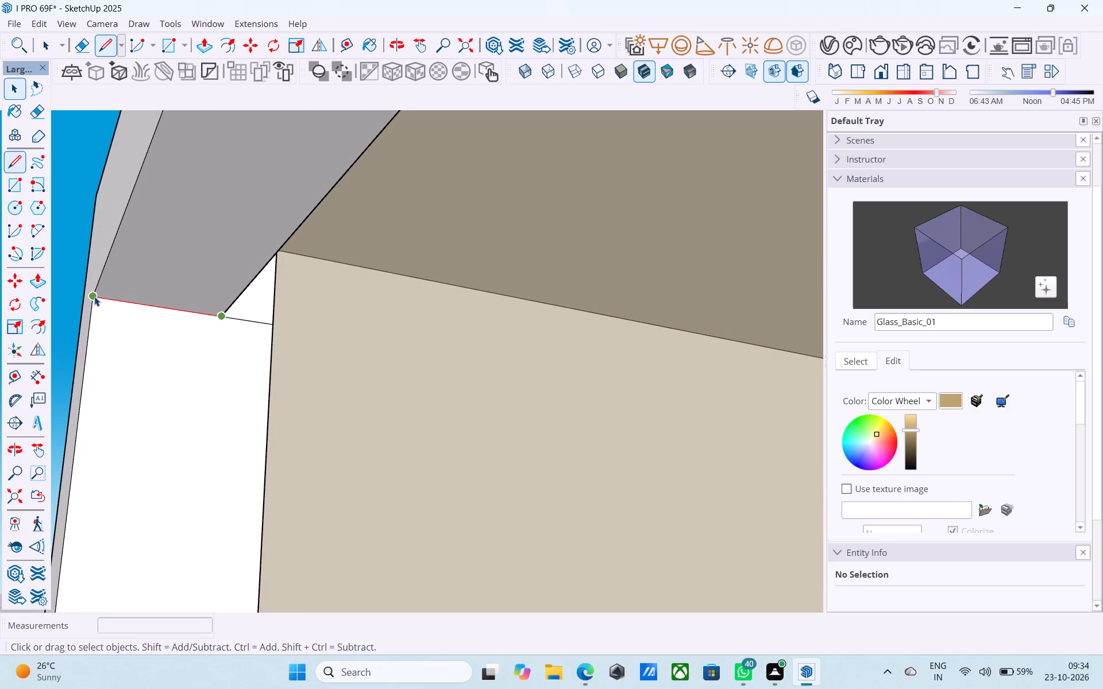
Copy the short corner edge under the top frame member 8' along the underside towards the corner column.
middle_drag(103, 300, 208, 304)
scroll(200, 288, down, 6)
click(199, 288)
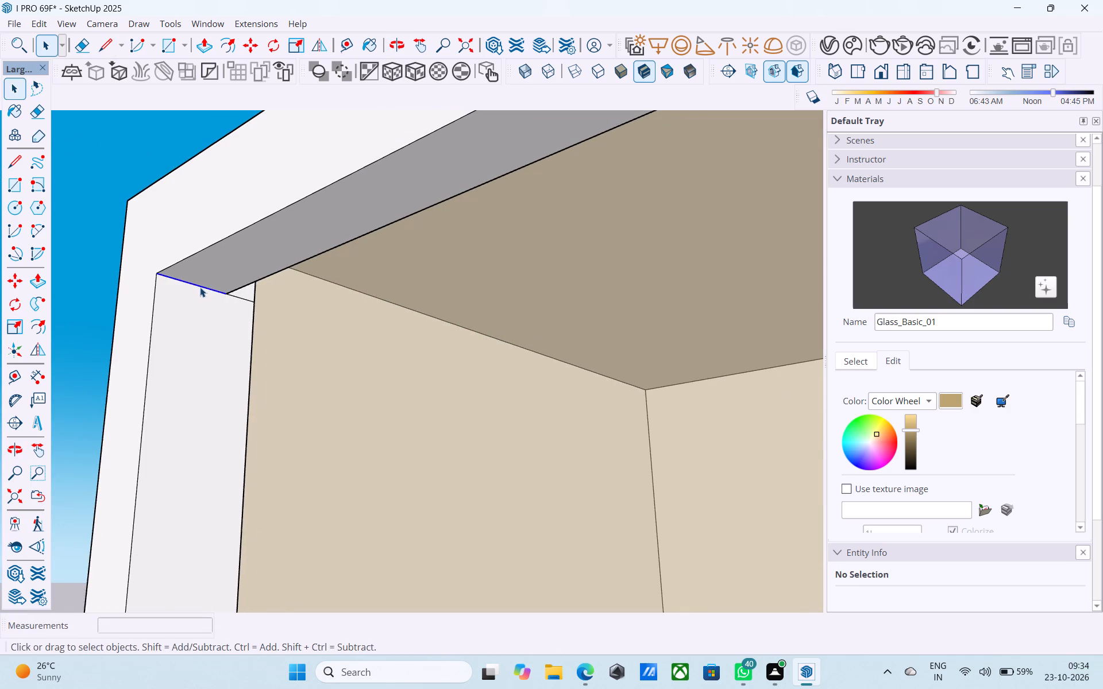
key(m)
click(156, 273)
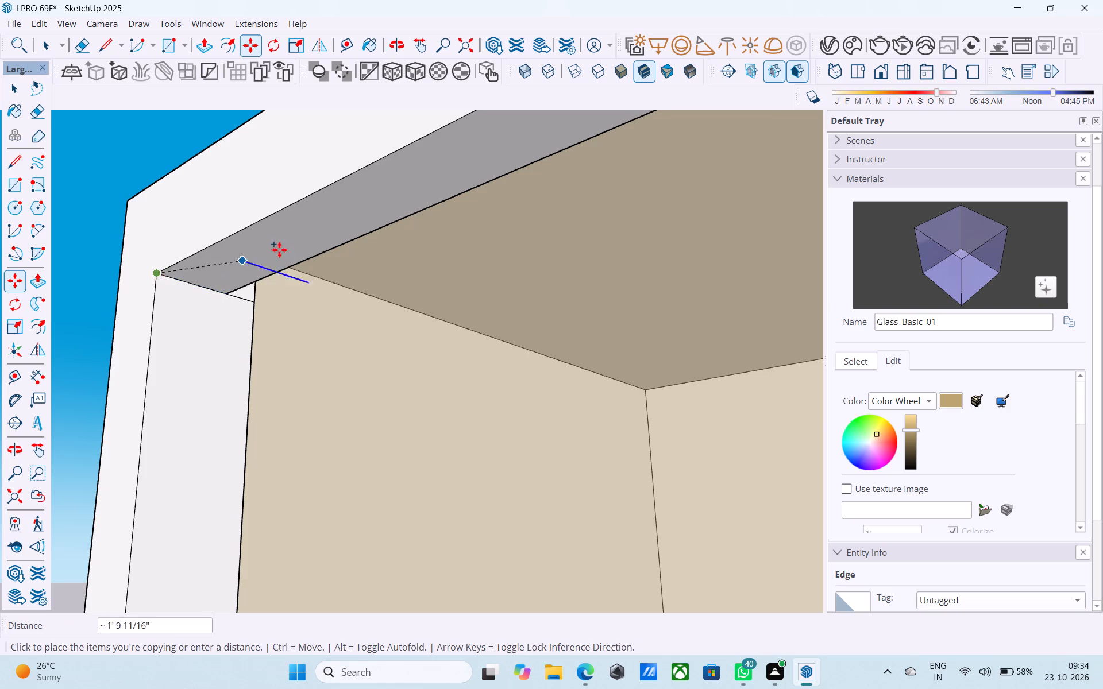
scroll(311, 240, down, 10)
middle_drag(330, 273, 377, 373)
scroll(377, 373, up, 1)
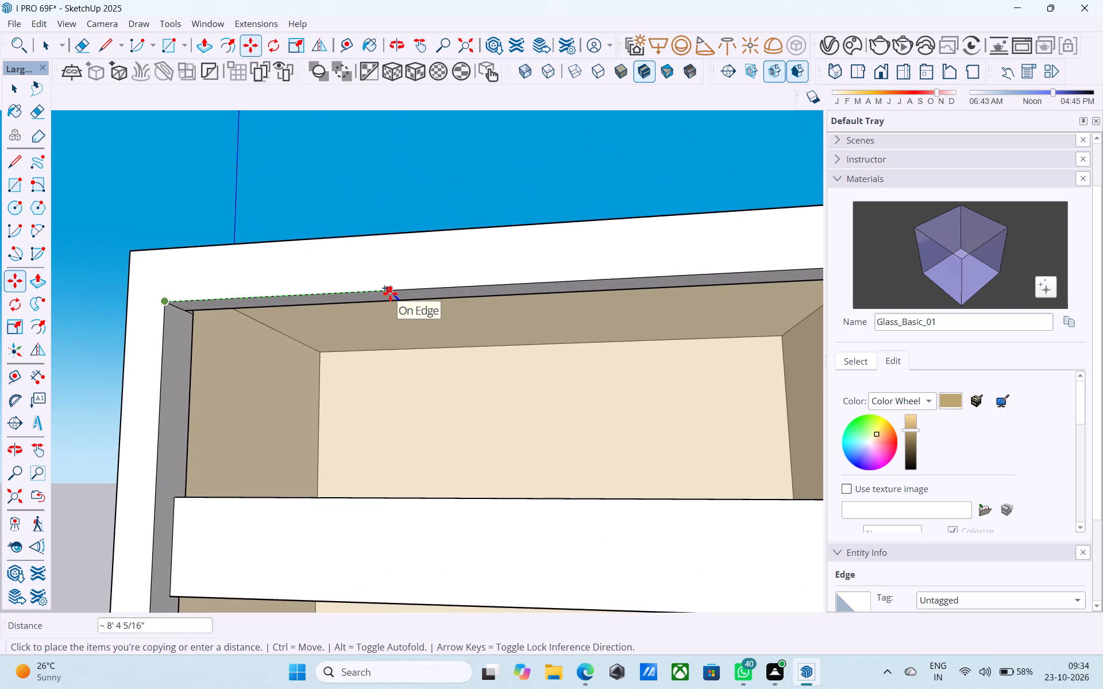
text(8')
key(Return)
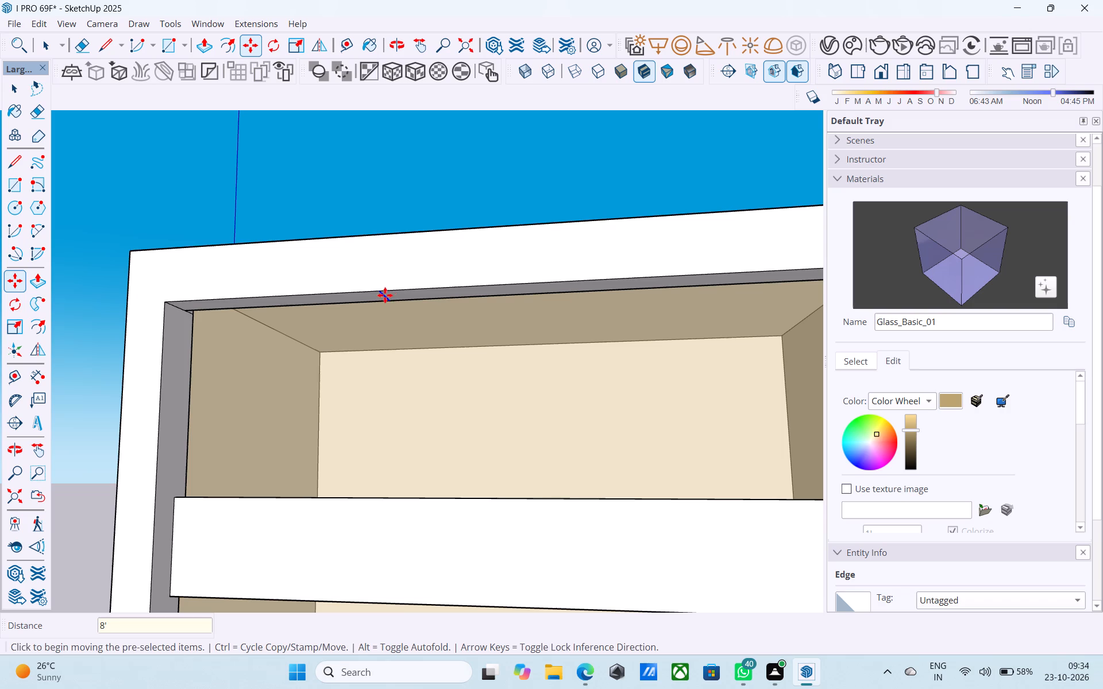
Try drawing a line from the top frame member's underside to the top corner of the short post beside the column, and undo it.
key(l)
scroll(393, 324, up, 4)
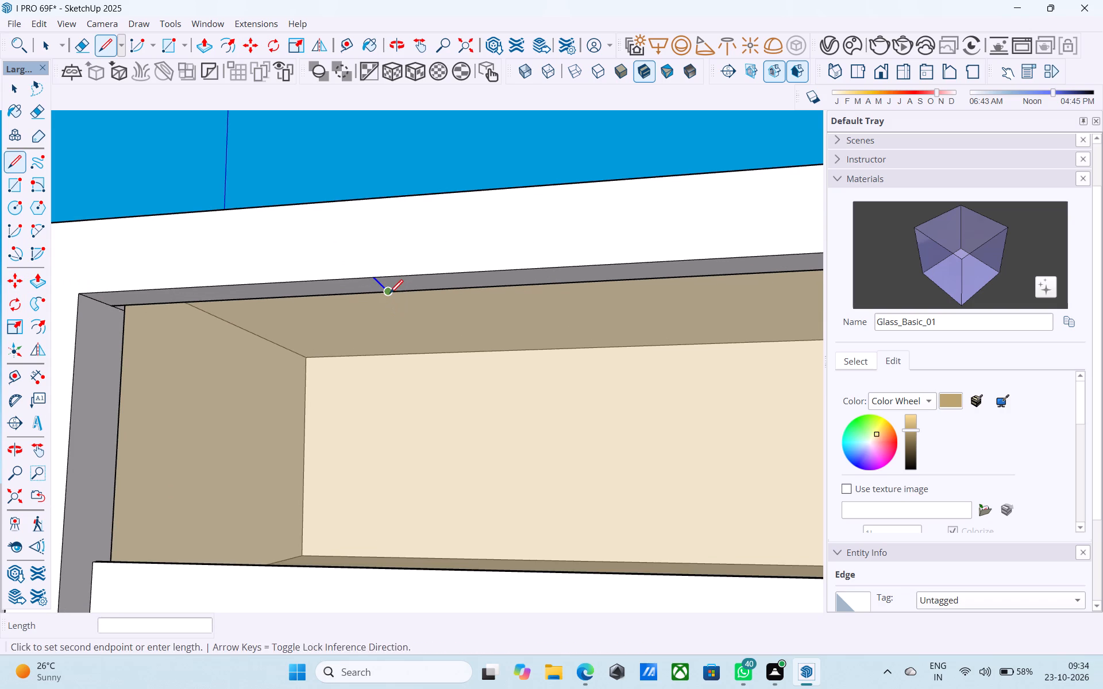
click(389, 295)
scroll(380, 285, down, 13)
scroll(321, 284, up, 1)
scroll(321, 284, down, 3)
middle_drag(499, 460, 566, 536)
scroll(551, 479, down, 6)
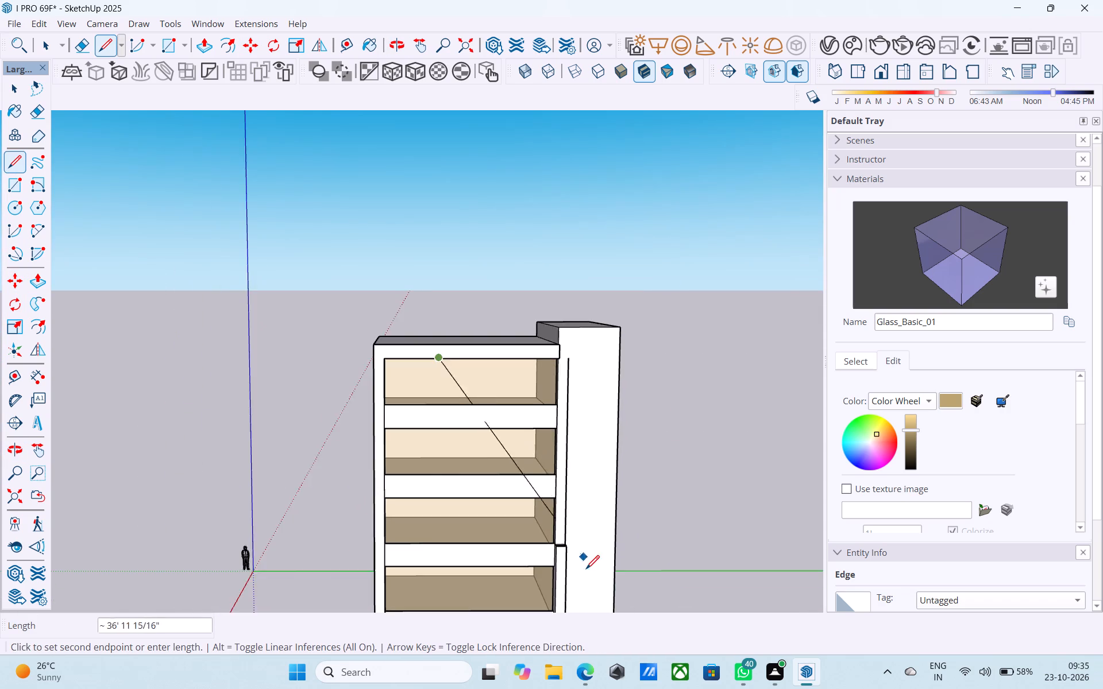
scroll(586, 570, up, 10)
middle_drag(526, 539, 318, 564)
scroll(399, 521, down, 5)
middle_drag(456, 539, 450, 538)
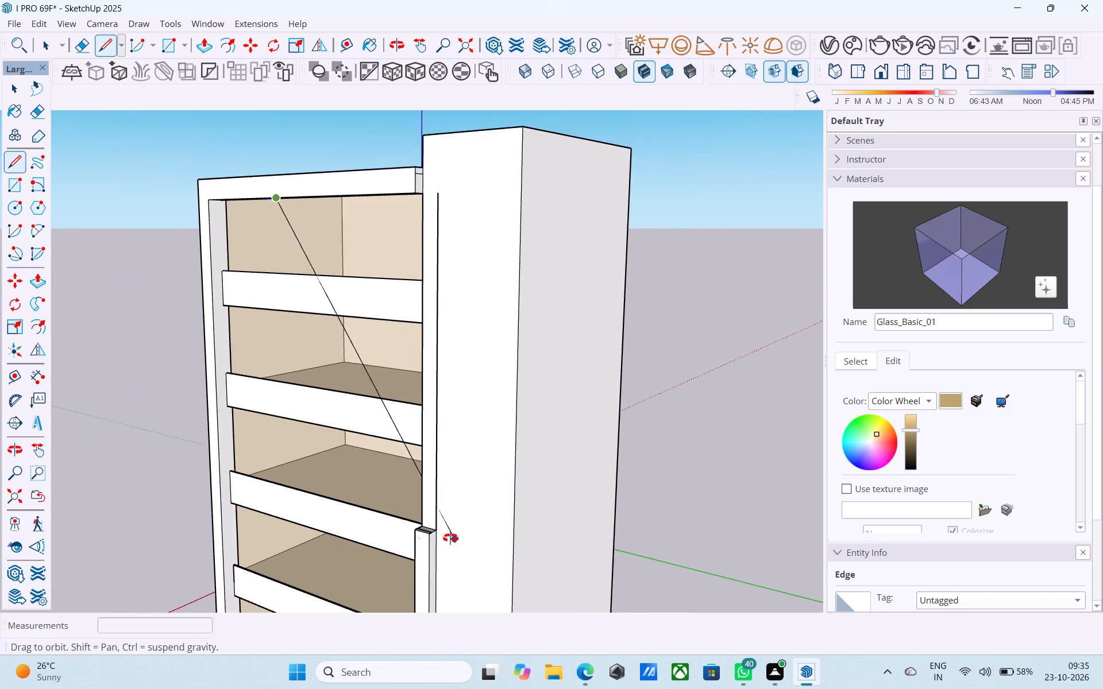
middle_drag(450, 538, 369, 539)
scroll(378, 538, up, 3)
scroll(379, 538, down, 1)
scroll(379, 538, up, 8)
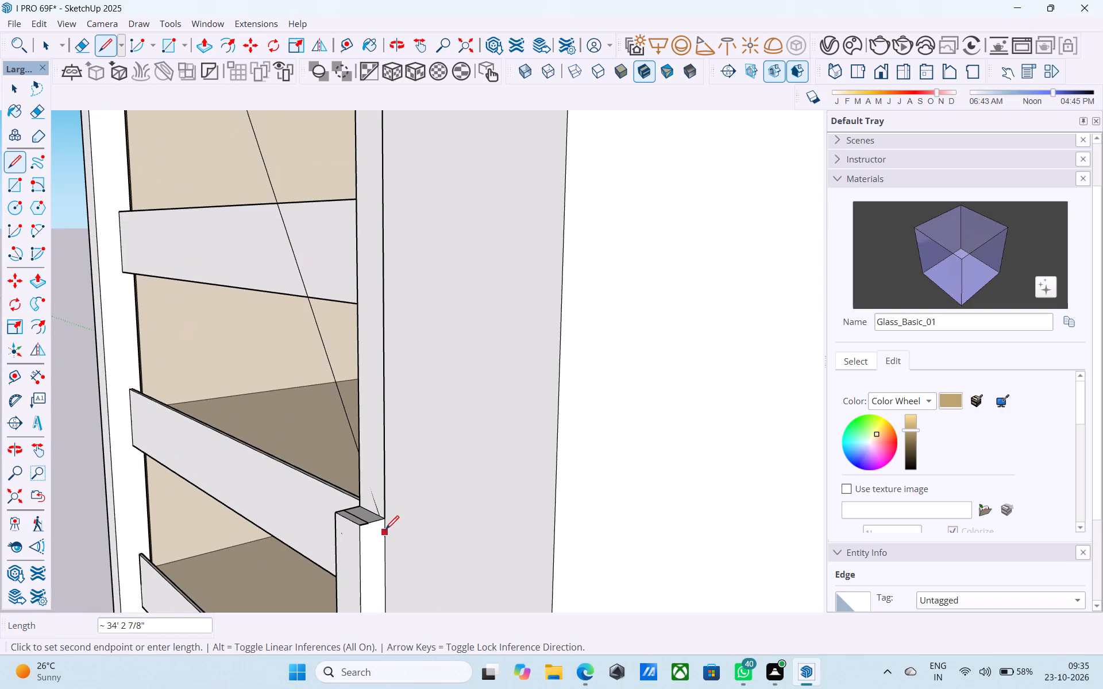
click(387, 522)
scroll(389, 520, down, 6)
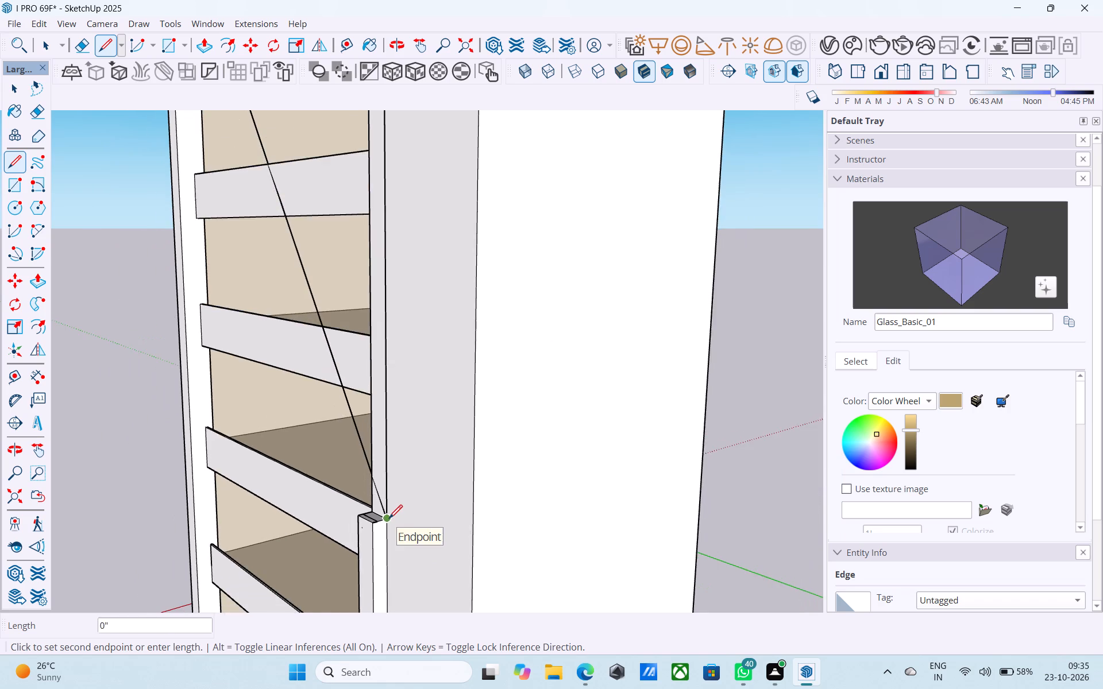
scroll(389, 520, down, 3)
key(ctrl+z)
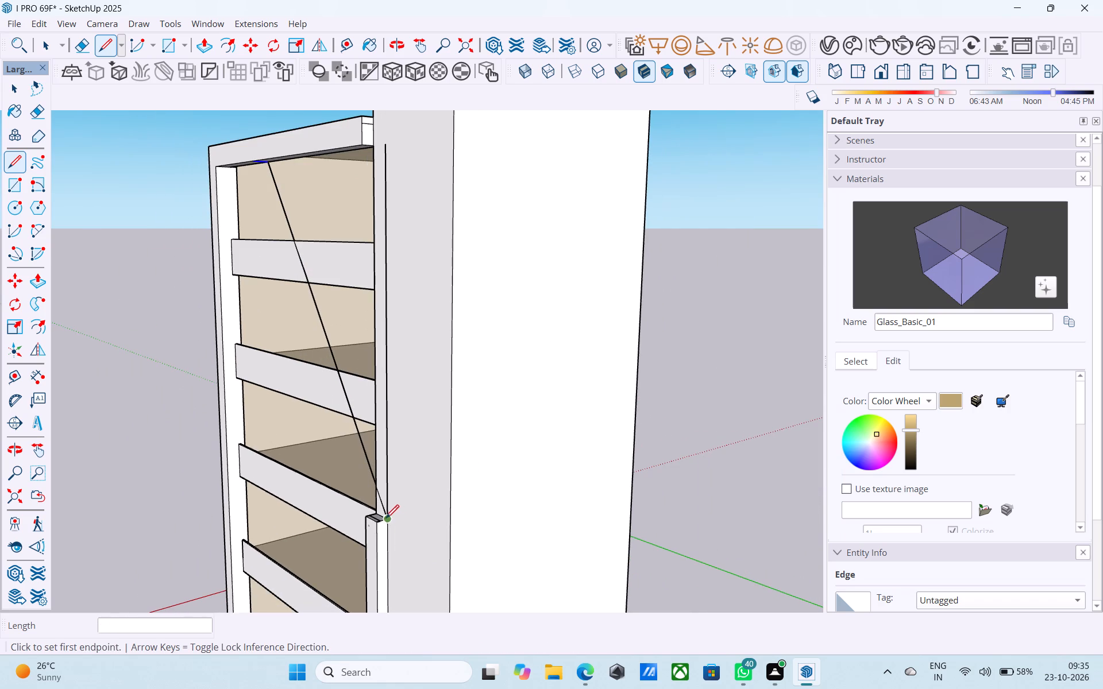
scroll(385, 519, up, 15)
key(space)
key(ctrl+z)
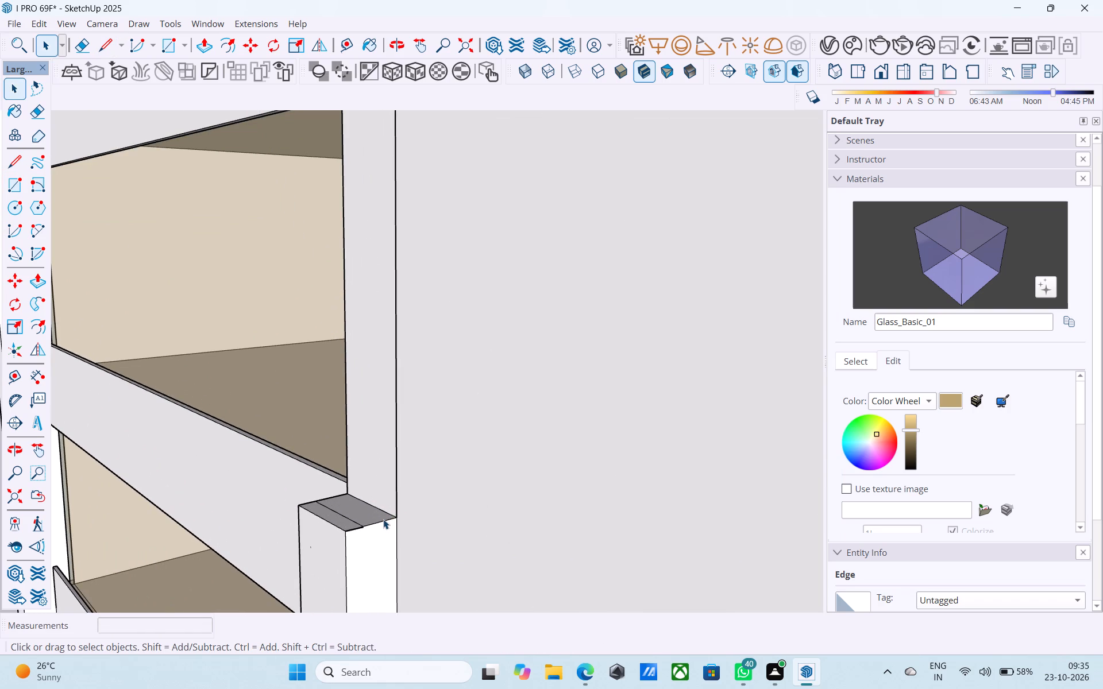
Measure the outer top edge of the short post beside the column with the Line tool.
scroll(383, 519, down, 5)
middle_drag(383, 519, 354, 463)
scroll(357, 463, down, 10)
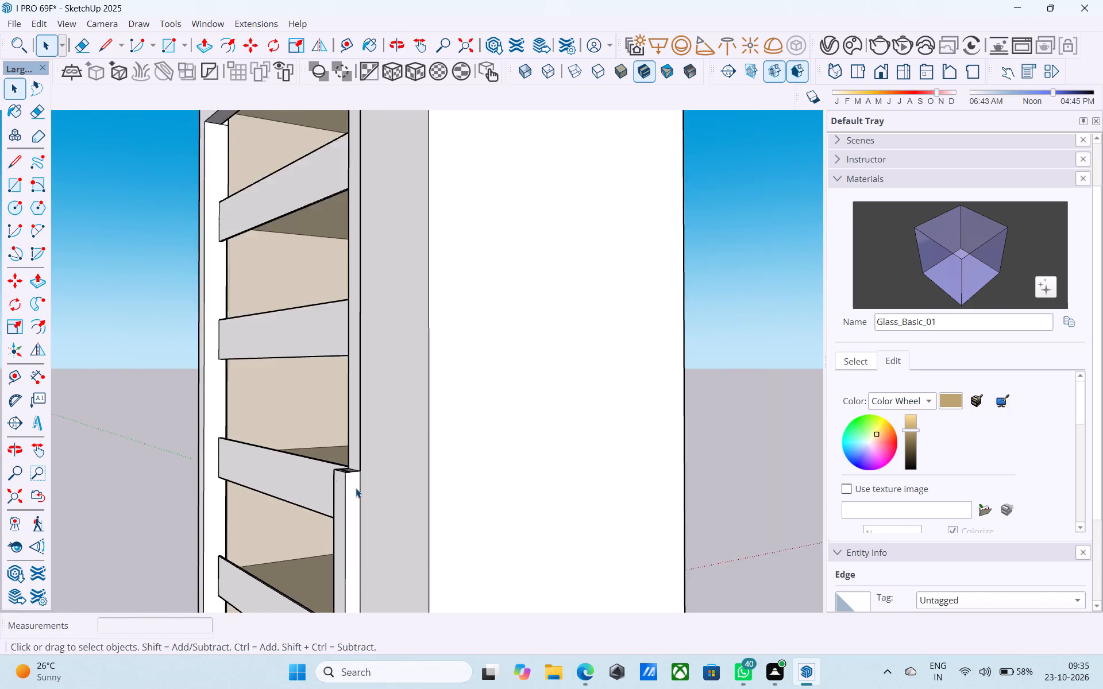
middle_drag(355, 494, 378, 583)
scroll(375, 560, up, 15)
key(l)
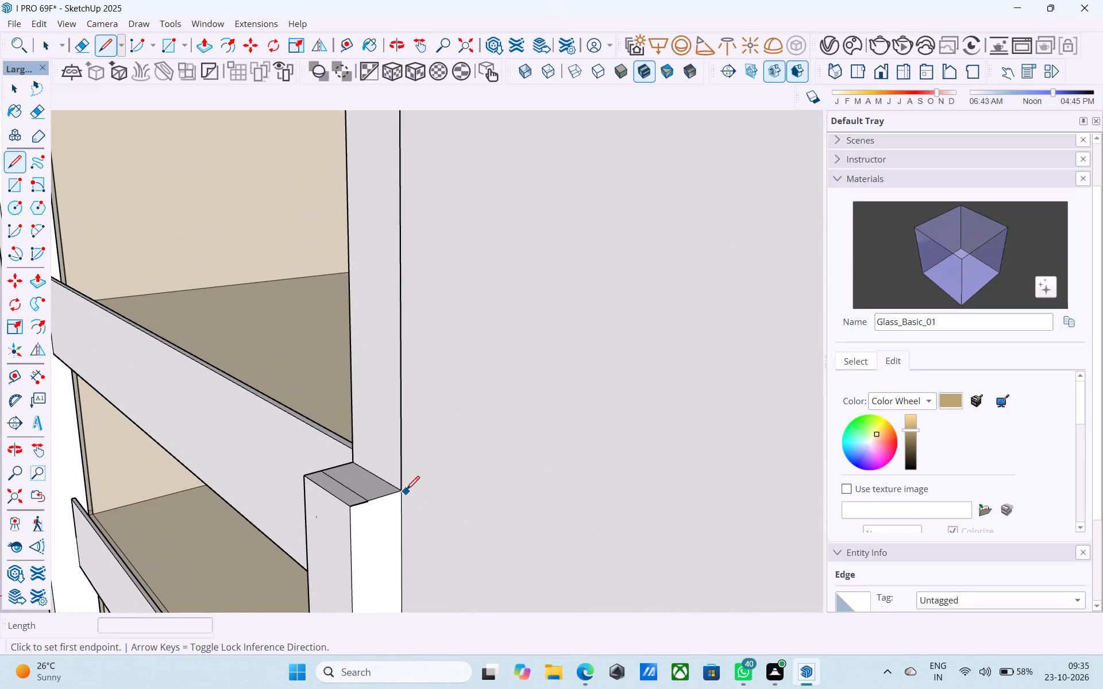
click(402, 489)
key(space)
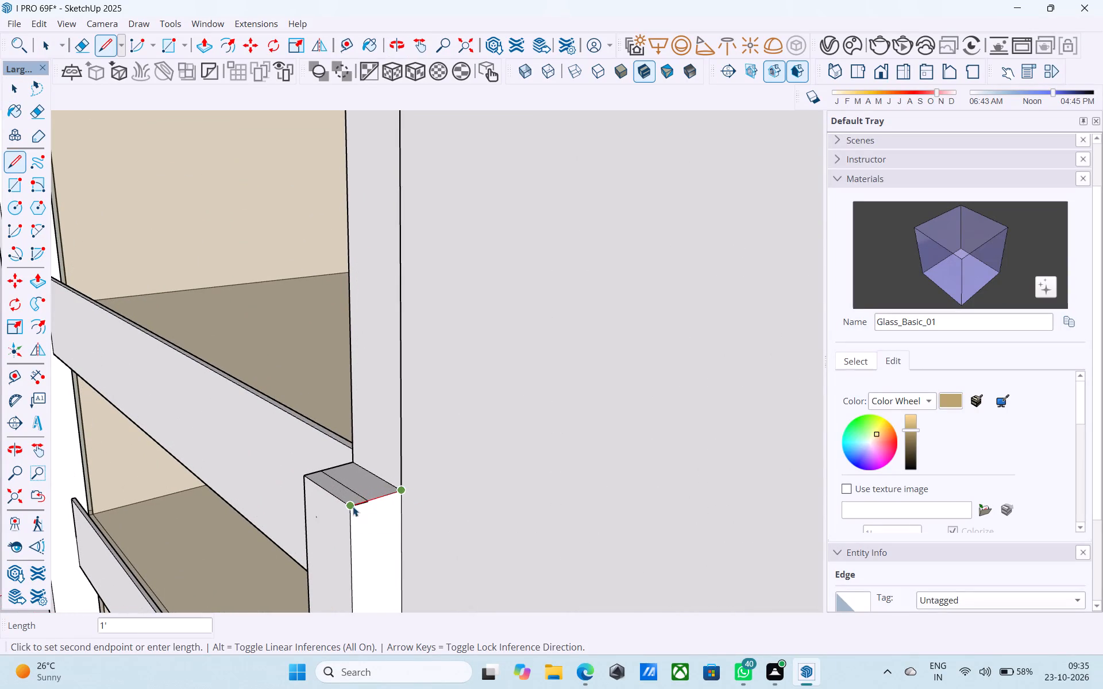
Delete the short stray edge lying along the outer top edge of the short post.
key(e)
drag(356, 496, 367, 494)
drag(362, 494, 352, 496)
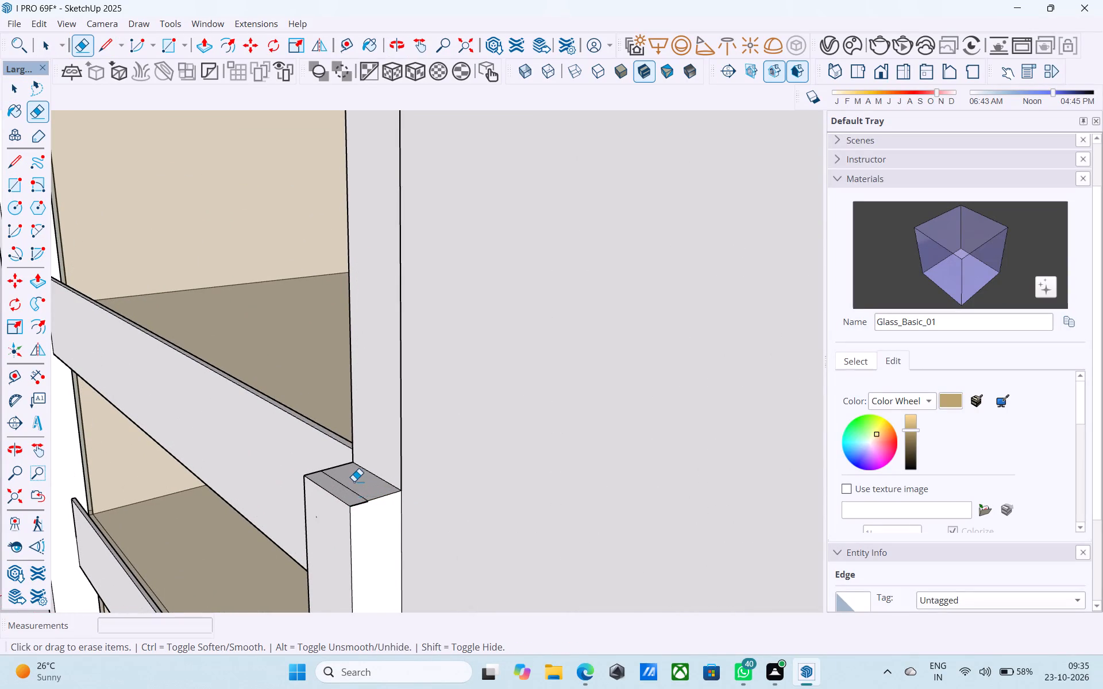
scroll(354, 481, down, 11)
middle_drag(360, 486, 360, 528)
scroll(360, 528, up, 10)
key(space)
click(344, 532)
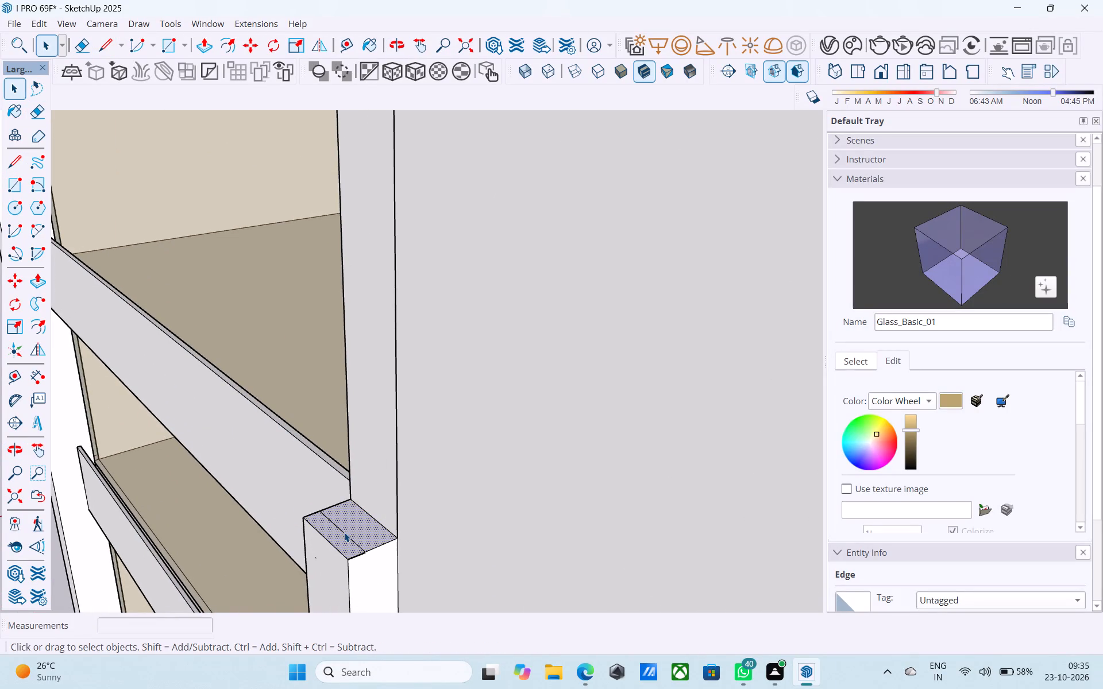
click(340, 533)
scroll(340, 528, down, 18)
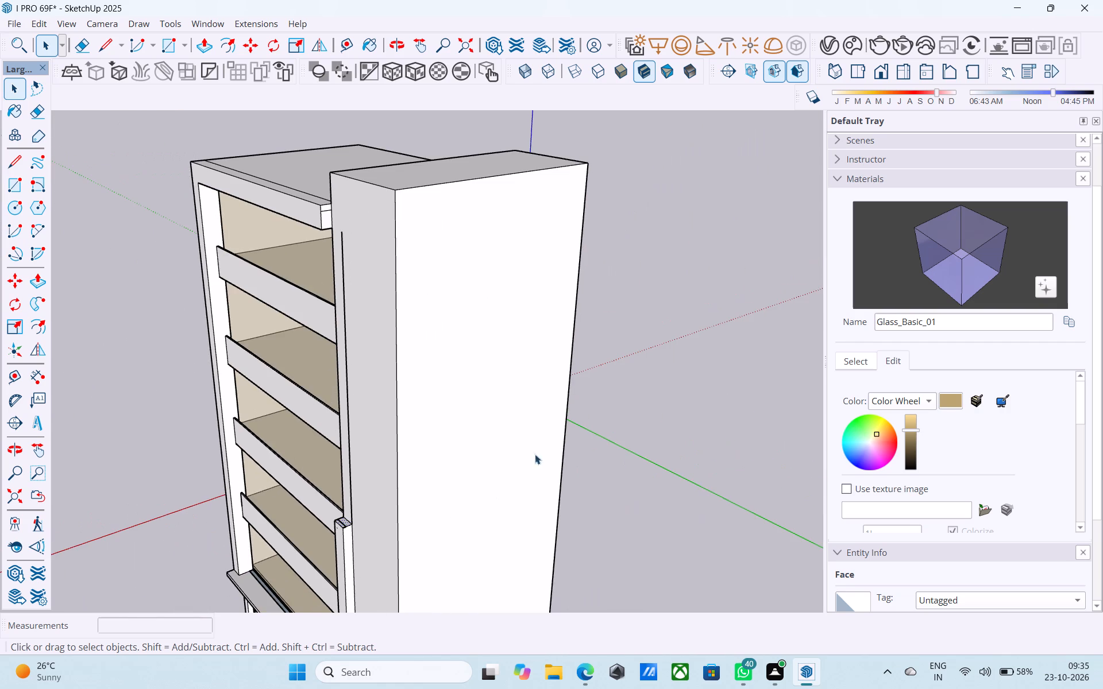
drag(384, 460, 356, 514)
double_click(346, 533)
scroll(344, 532, up, 9)
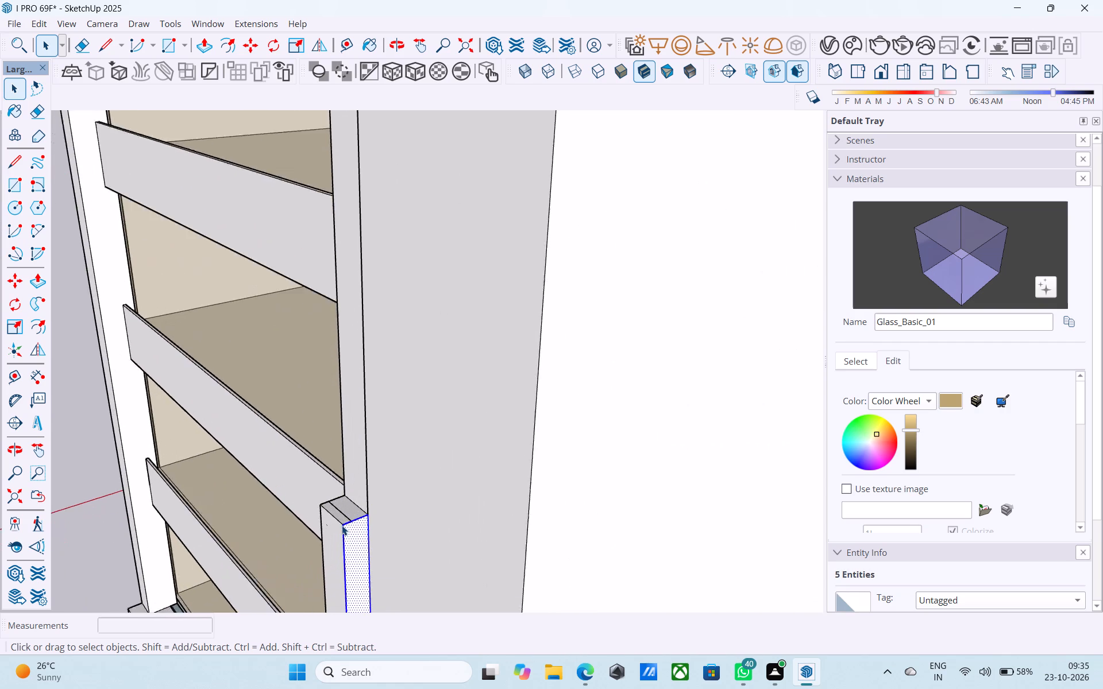
scroll(342, 525, up, 8)
click(351, 509)
triple_click(349, 514)
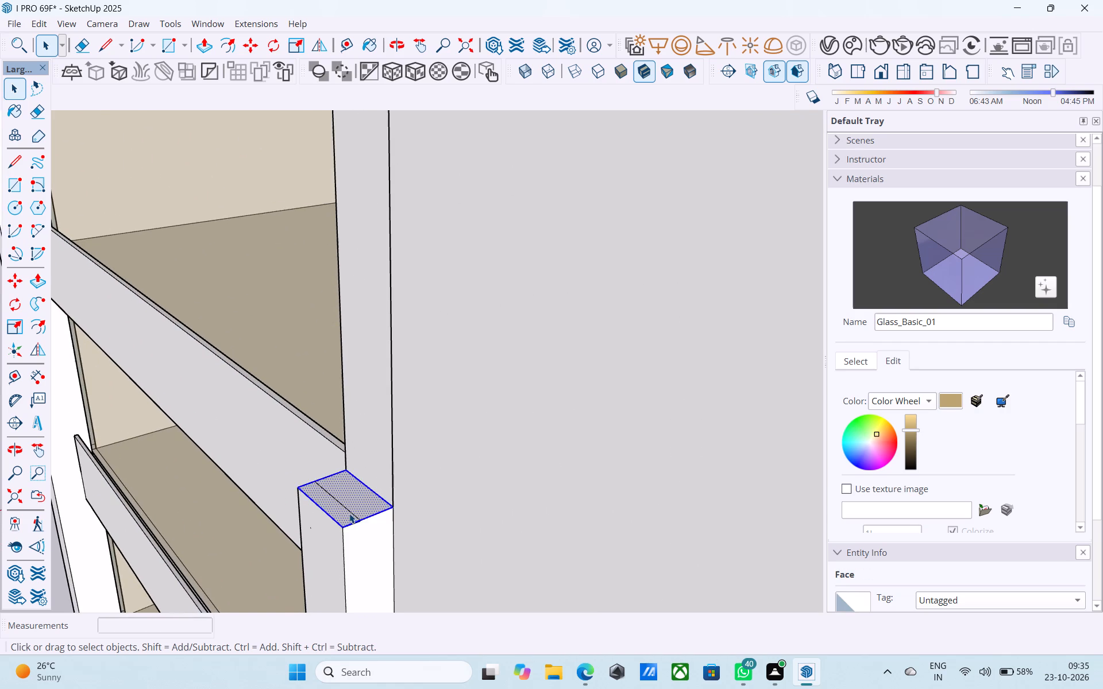
scroll(350, 512, up, 6)
click(350, 512)
middle_drag(347, 517, 333, 470)
scroll(333, 470, up, 8)
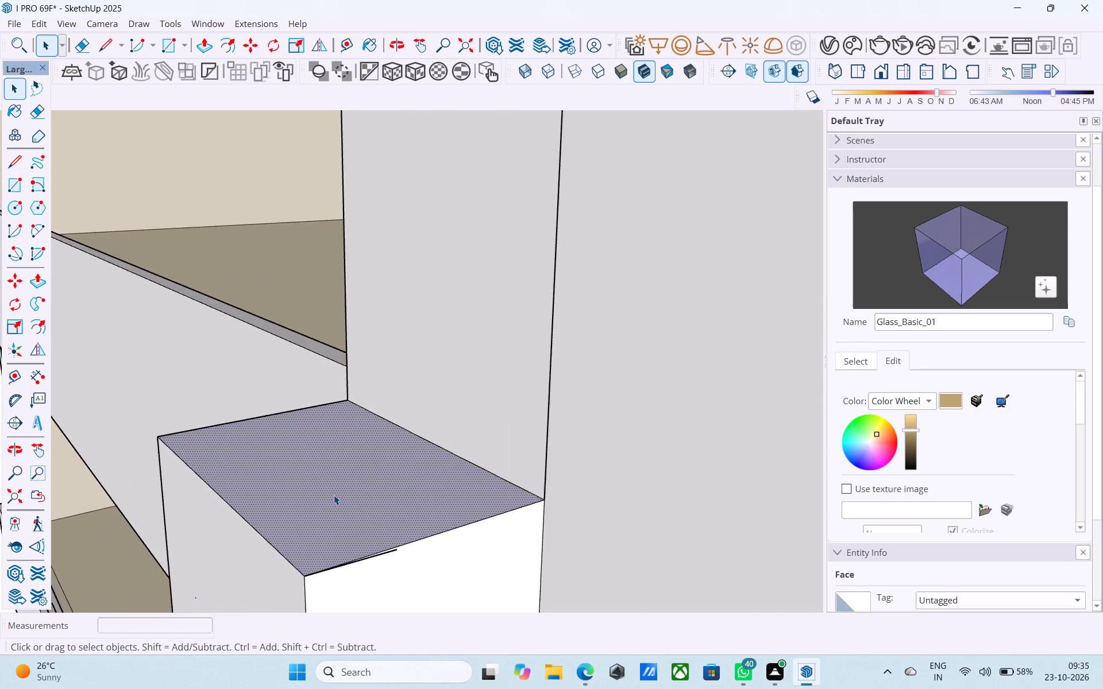
scroll(334, 495, up, 13)
scroll(323, 514, down, 14)
scroll(359, 572, up, 3)
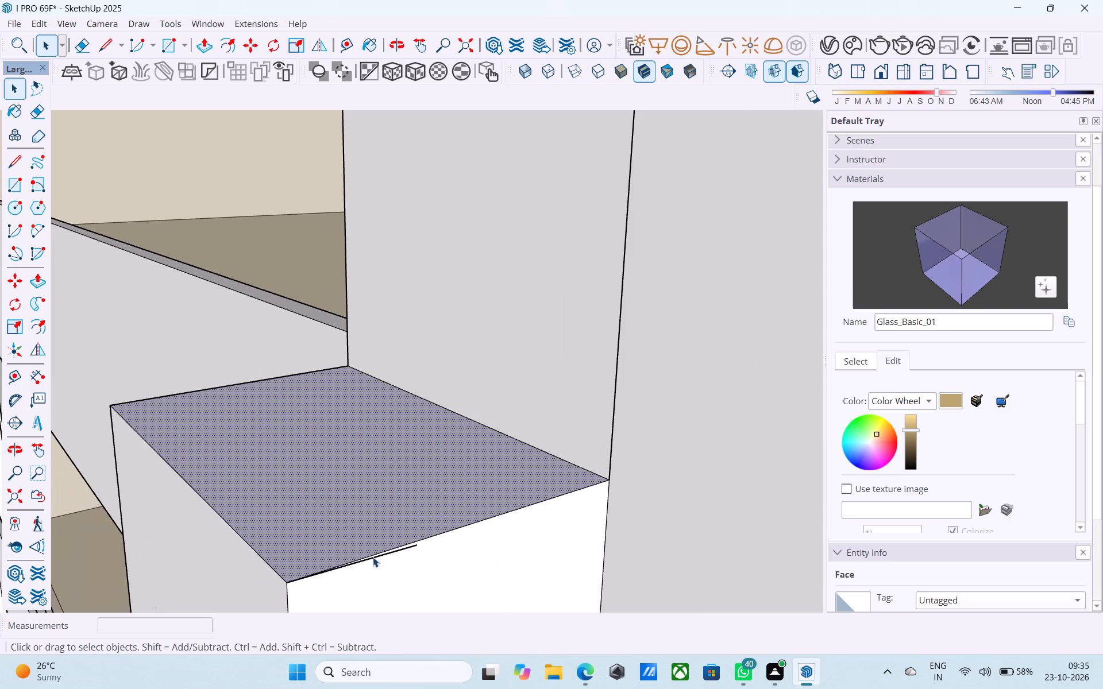
click(373, 557)
click(376, 557)
click(379, 559)
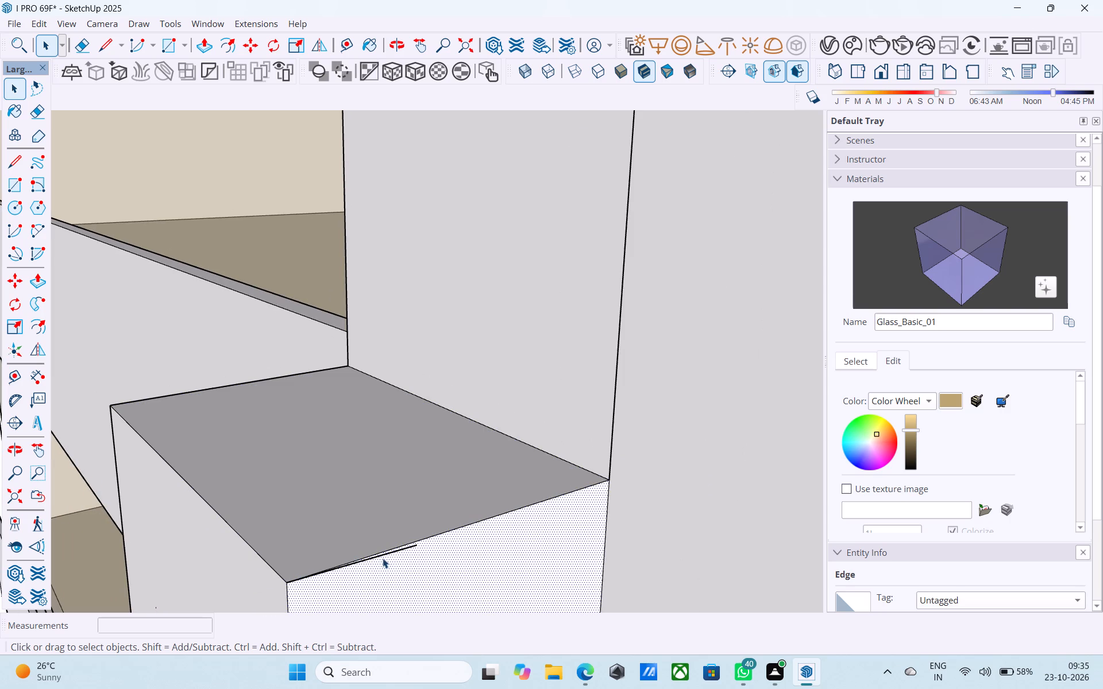
click(383, 558)
key(Delete)
Delete the long stray edge running inside the short post, below its top face.
scroll(383, 554, up, 10)
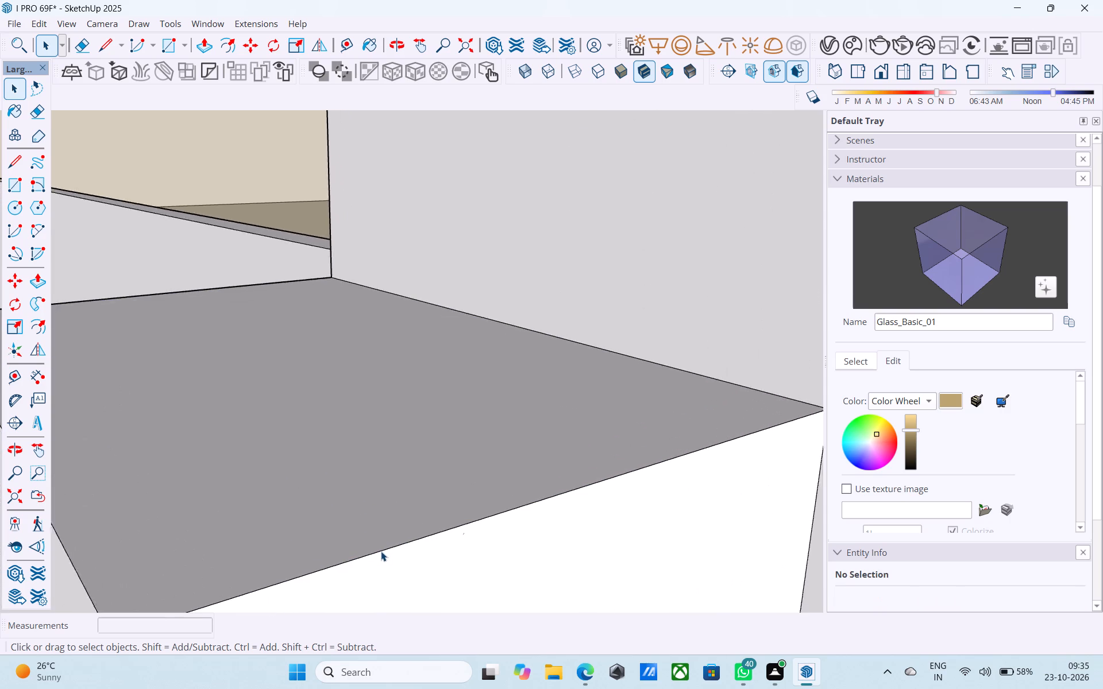
scroll(381, 551, up, 2)
scroll(380, 550, down, 1)
scroll(378, 552, up, 8)
middle_drag(377, 550, 443, 443)
scroll(435, 457, up, 10)
middle_drag(380, 517, 565, 456)
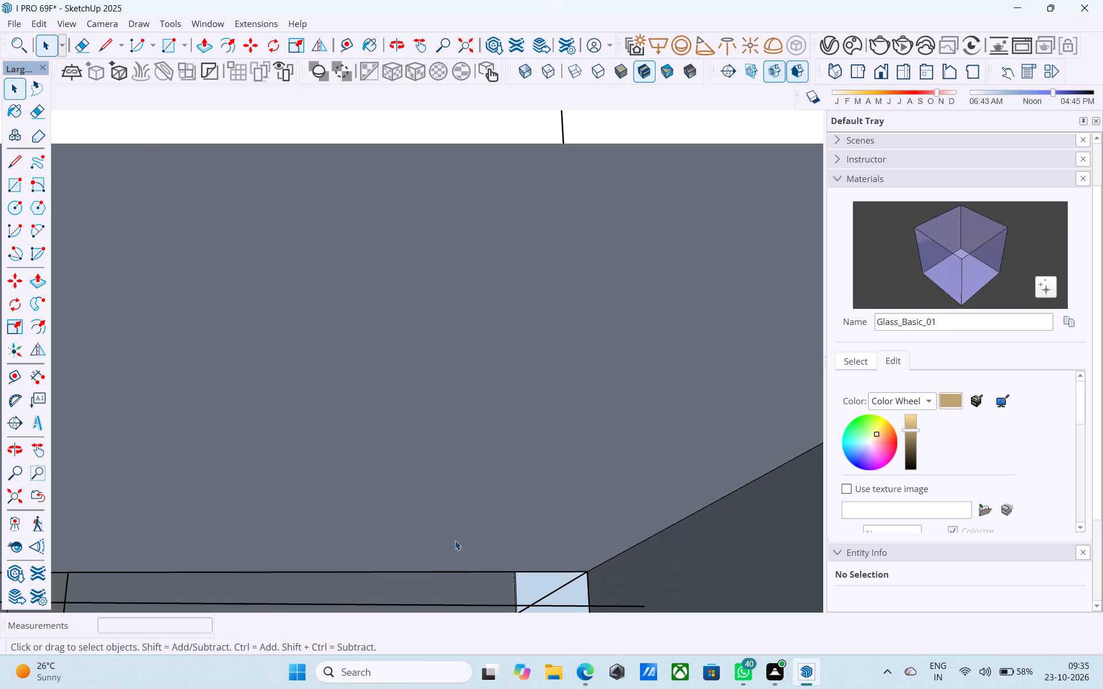
scroll(446, 513, down, 1)
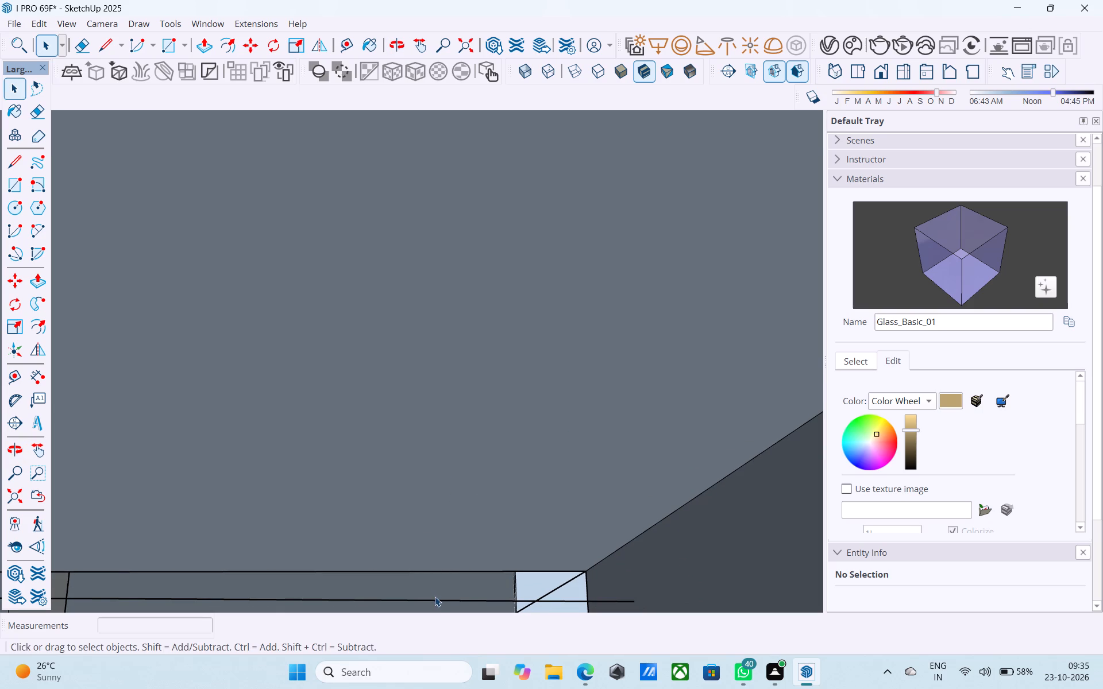
click(435, 601)
key(Delete)
middle_drag(467, 415, 412, 603)
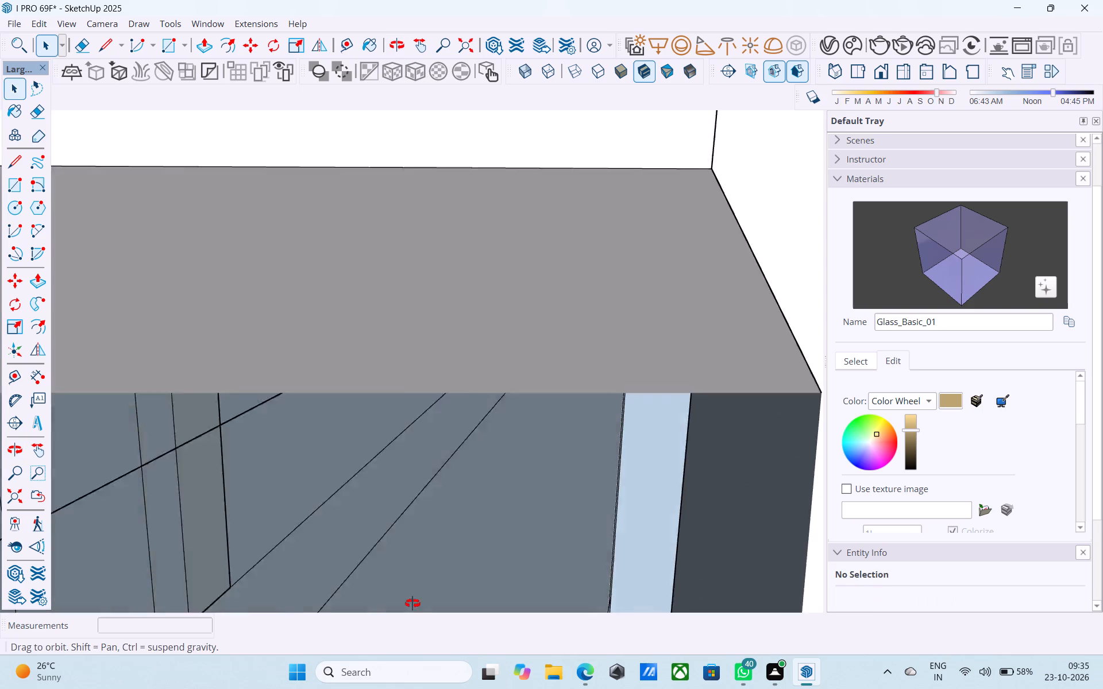
middle_drag(412, 603, 412, 628)
Examine the short post, the storey bands and the column from both sides of the building.
scroll(394, 583, down, 6)
scroll(394, 582, up, 1)
scroll(395, 580, down, 20)
scroll(395, 580, down, 3)
middle_drag(427, 522, 336, 515)
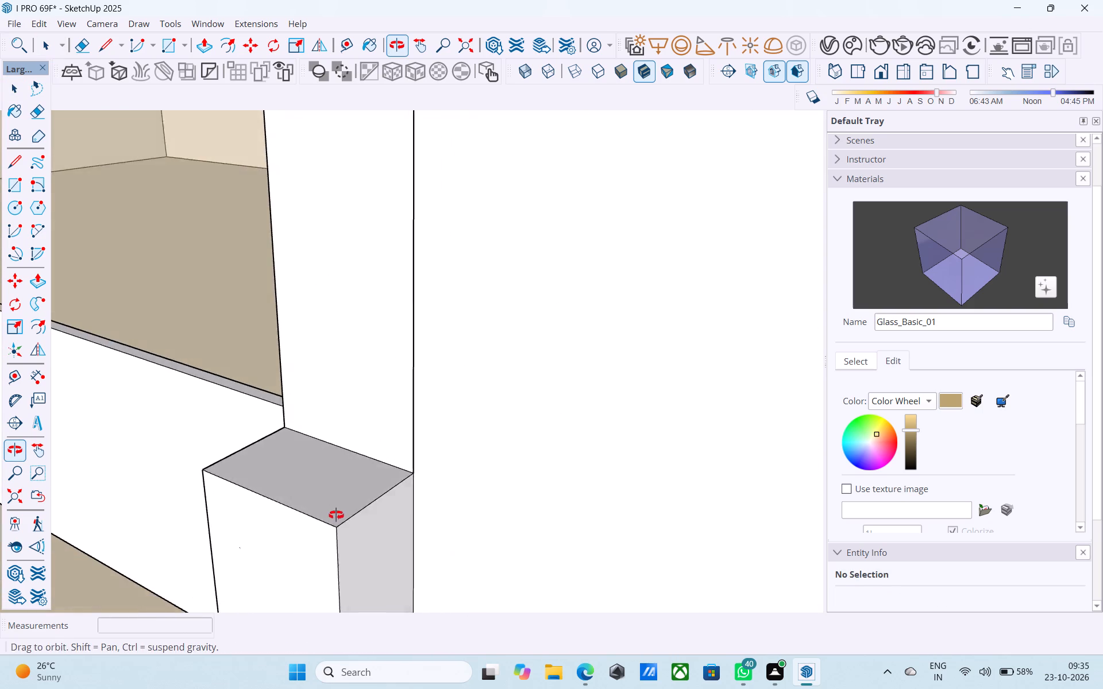
middle_drag(336, 515, 329, 514)
scroll(331, 505, down, 8)
scroll(367, 505, up, 1)
scroll(367, 505, down, 20)
scroll(367, 505, down, 1)
middle_drag(395, 501, 375, 488)
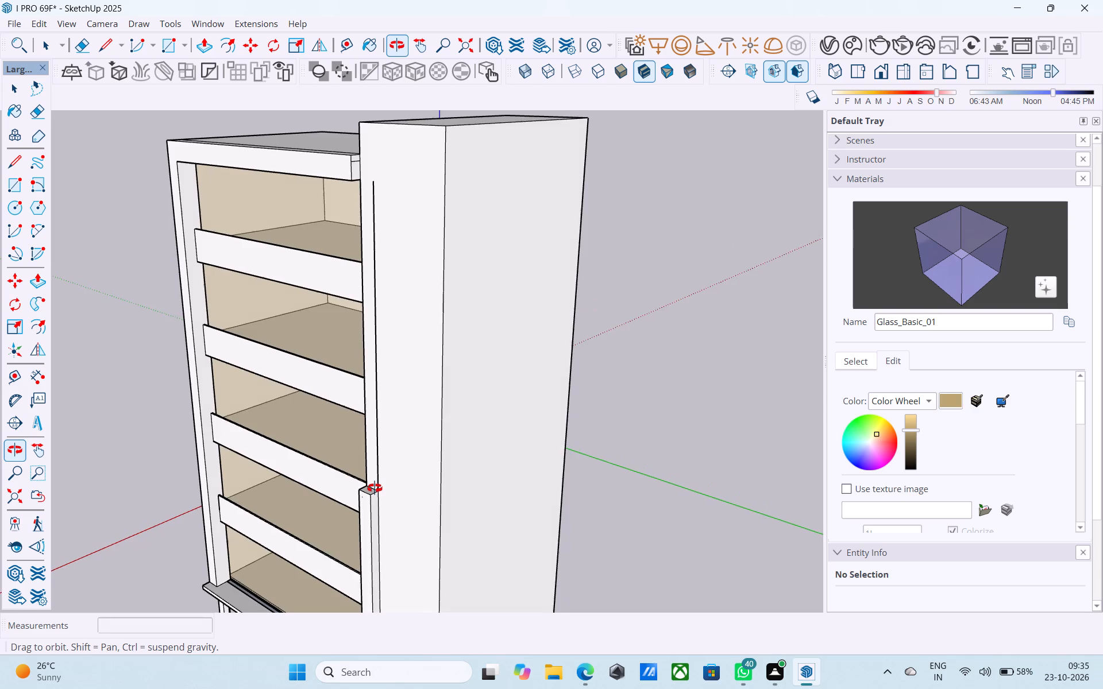
middle_drag(375, 488, 865, 483)
scroll(612, 473, up, 6)
scroll(608, 470, down, 7)
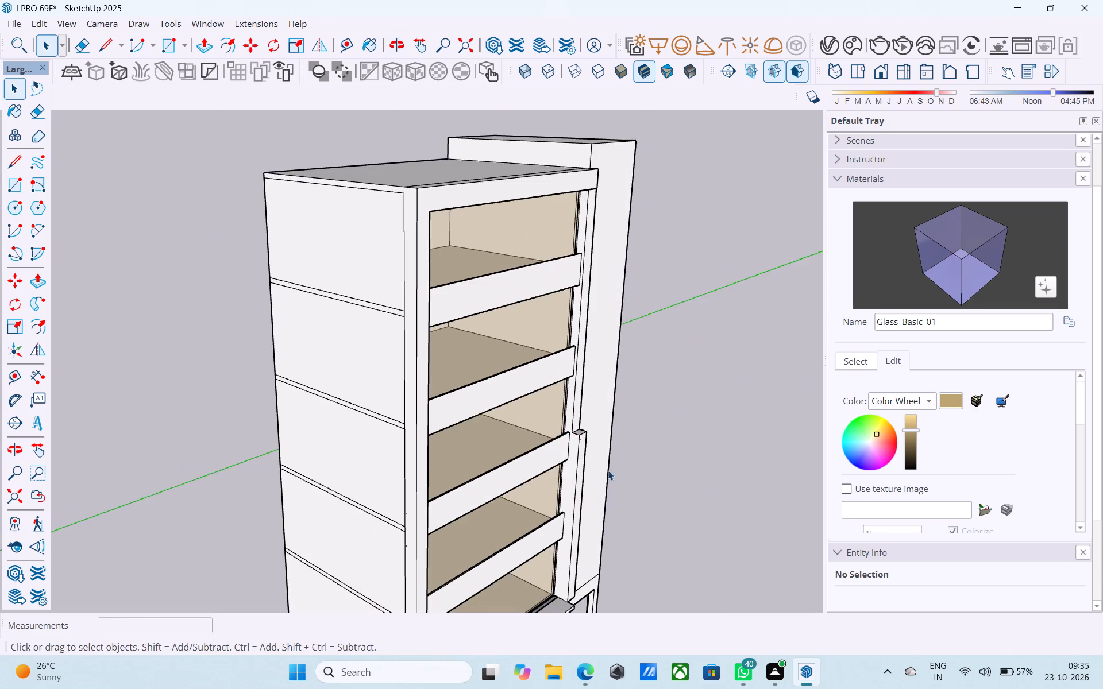
middle_drag(606, 469, 594, 460)
scroll(594, 460, up, 7)
scroll(583, 450, down, 6)
middle_drag(583, 450, 491, 469)
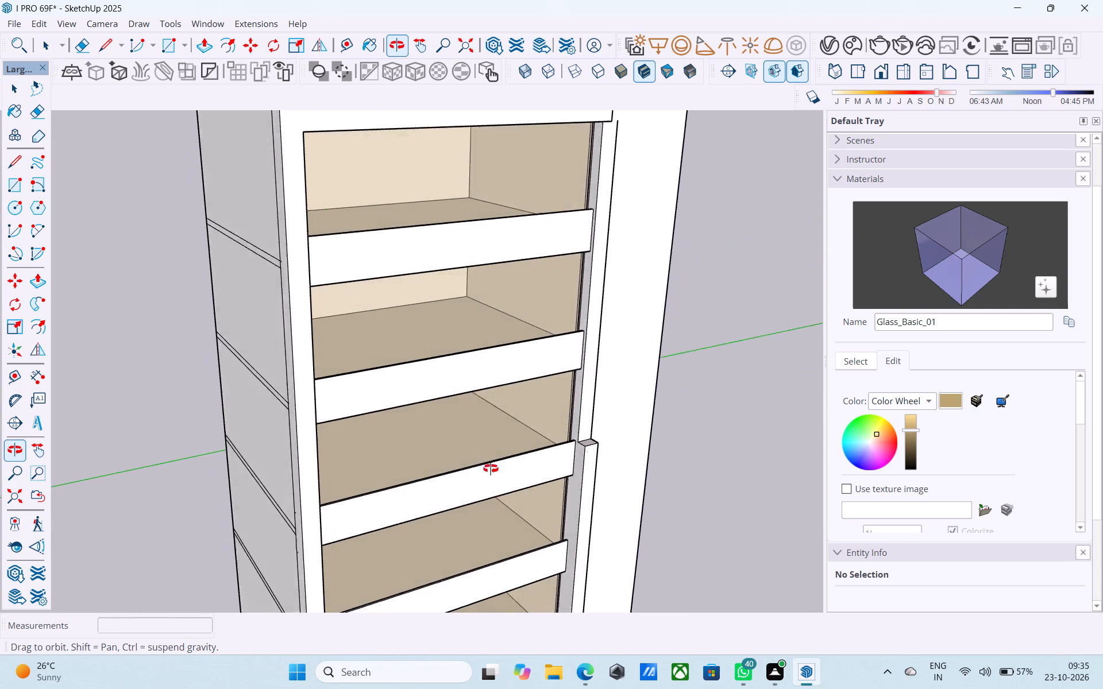
middle_drag(491, 469, 148, 439)
scroll(239, 418, down, 5)
middle_drag(248, 425, 153, 462)
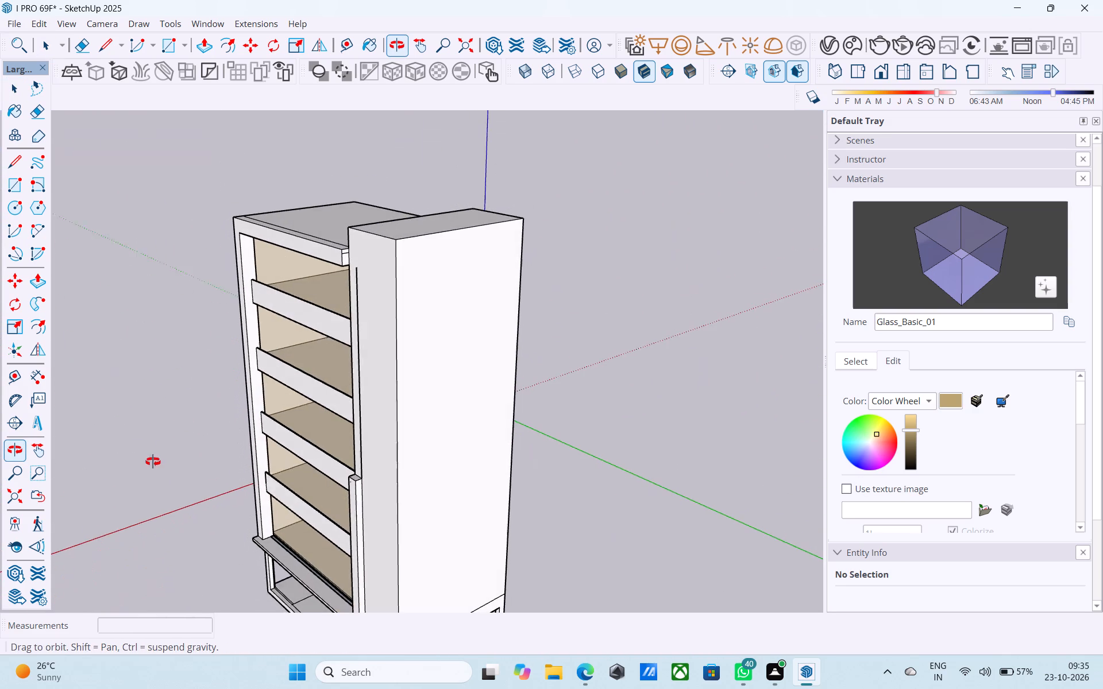
middle_drag(153, 462, 153, 463)
Copy the inner underside edge of the top frame member, between the corner and the 8' cross edge, 6" towards the front face.
scroll(292, 396, up, 5)
middle_drag(283, 395, 217, 355)
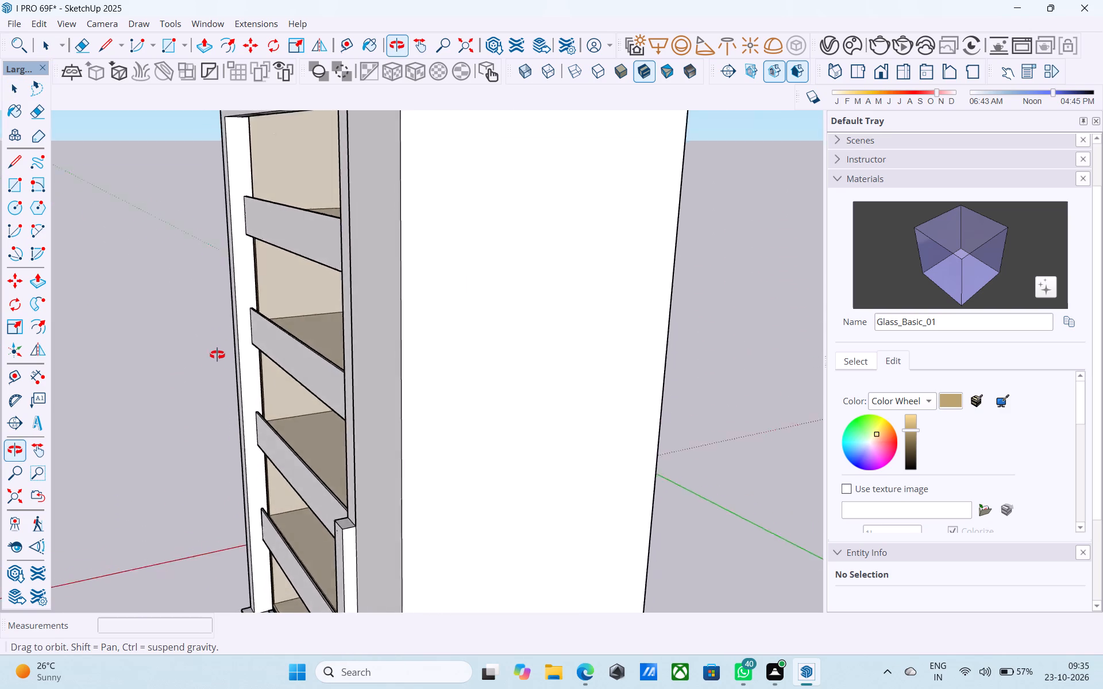
middle_drag(217, 355, 198, 278)
middle_drag(209, 278, 265, 456)
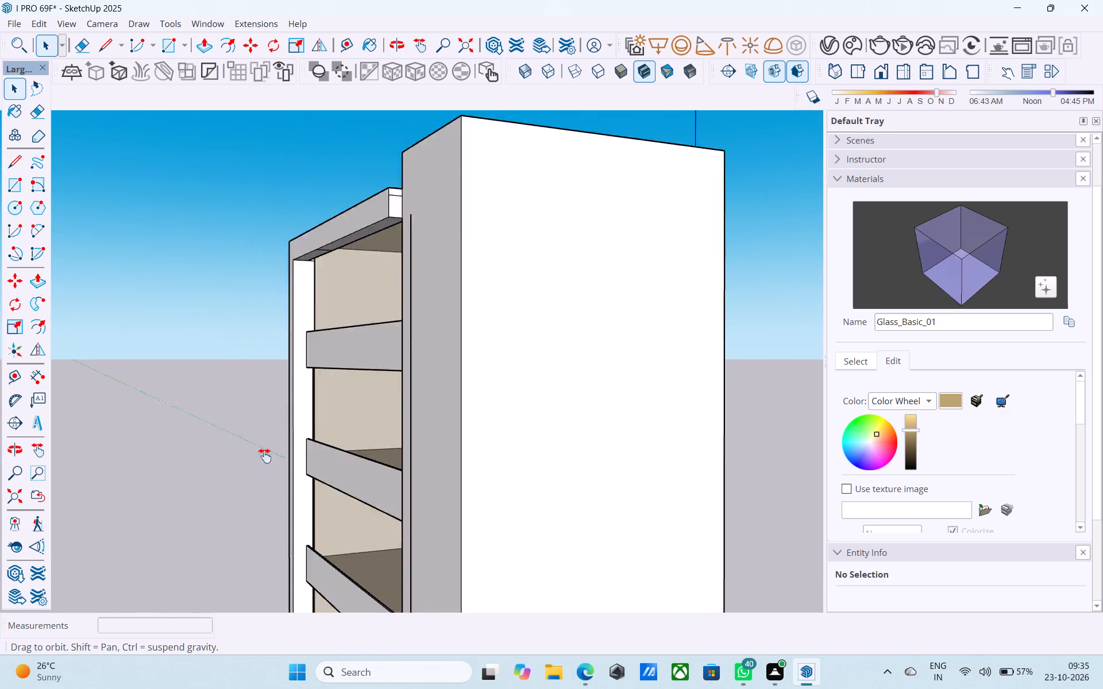
middle_drag(265, 456, 233, 413)
scroll(307, 419, up, 18)
shift+middle_drag(330, 335, 326, 407)
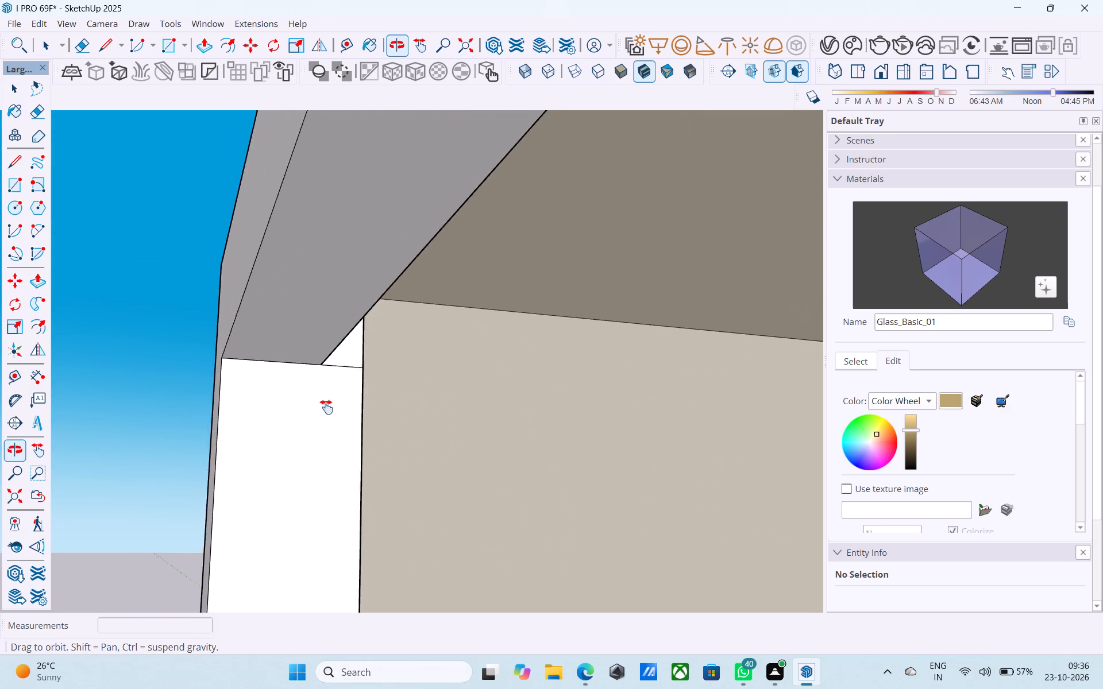
shift+middle_drag(326, 407, 312, 444)
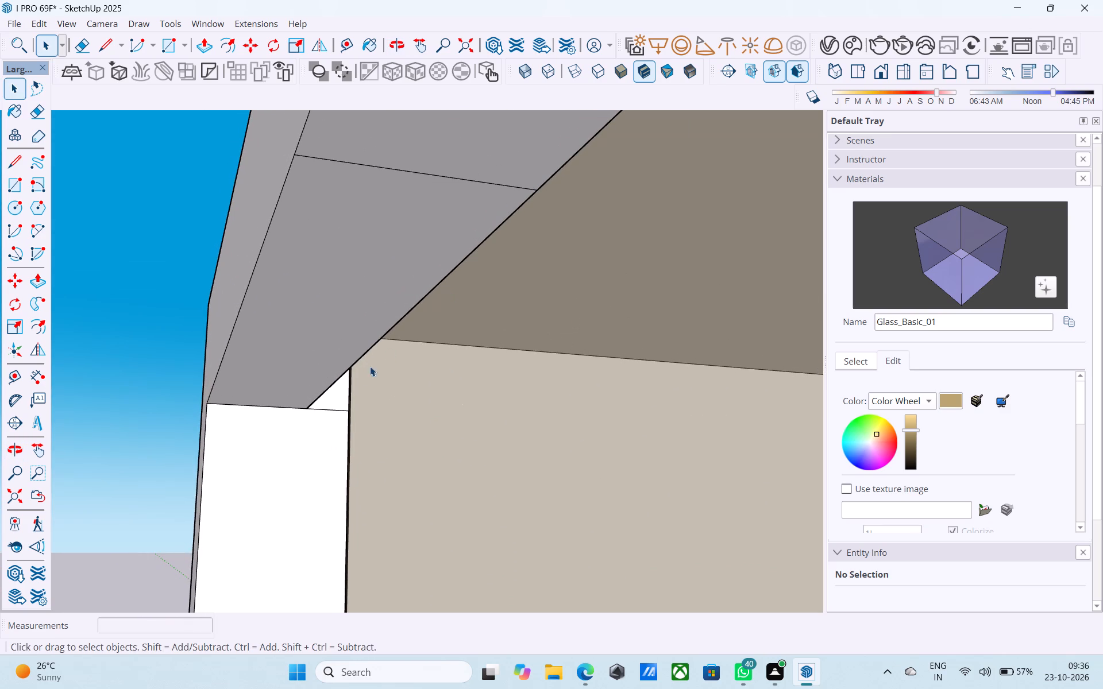
click(307, 407)
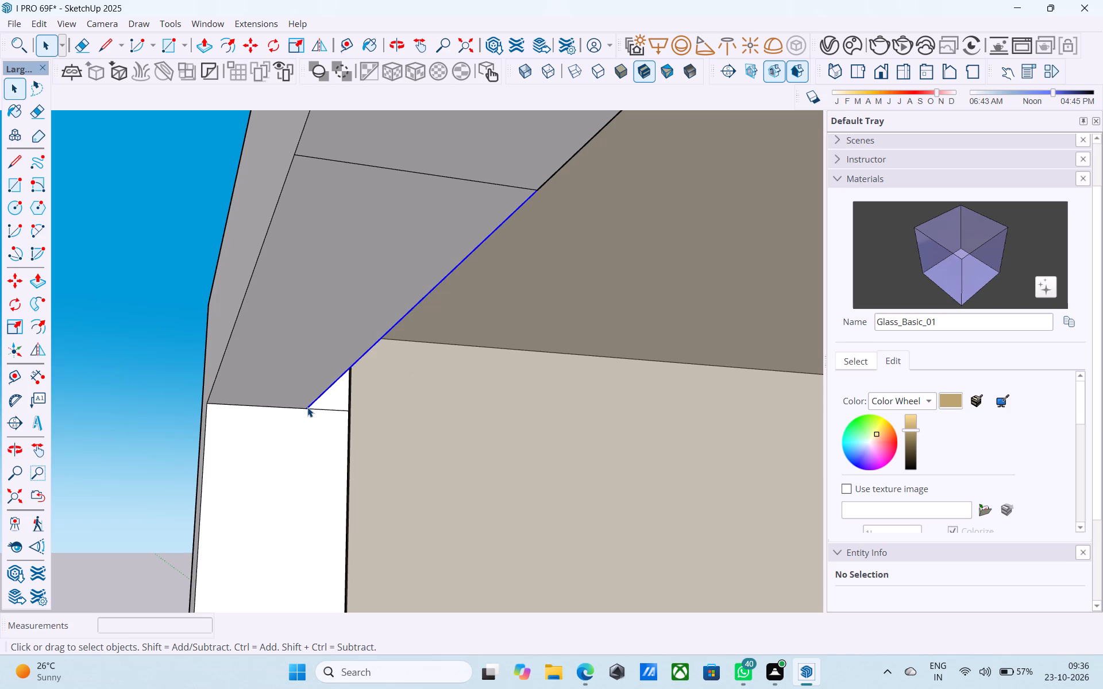
key(m)
click(307, 407)
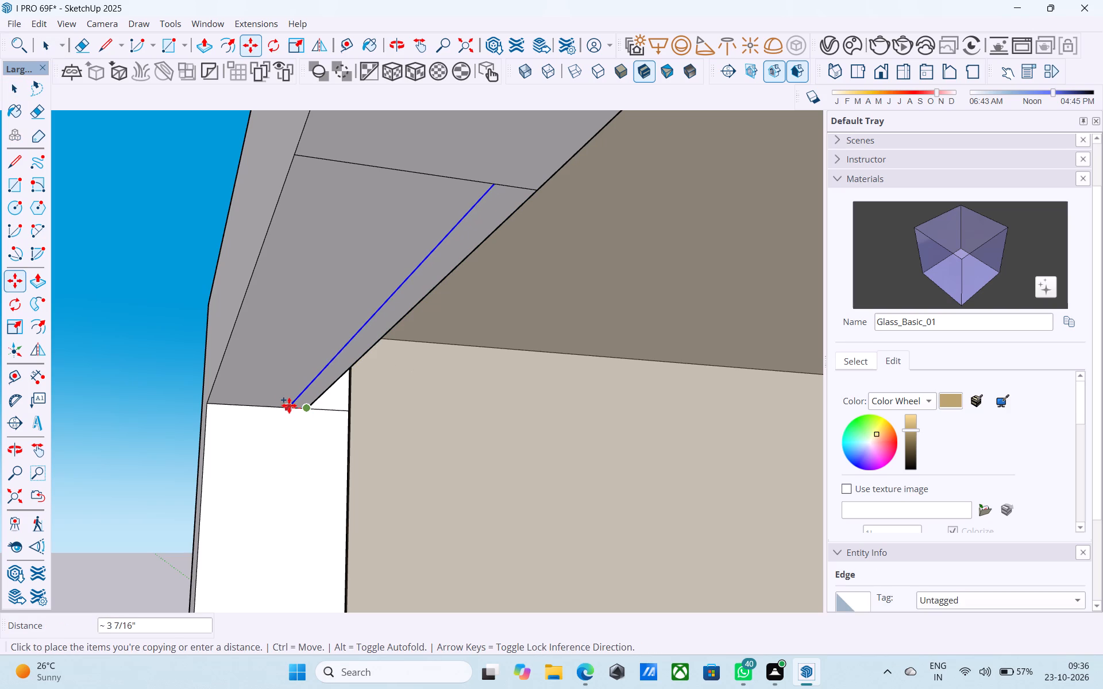
text(6")
key(Return)
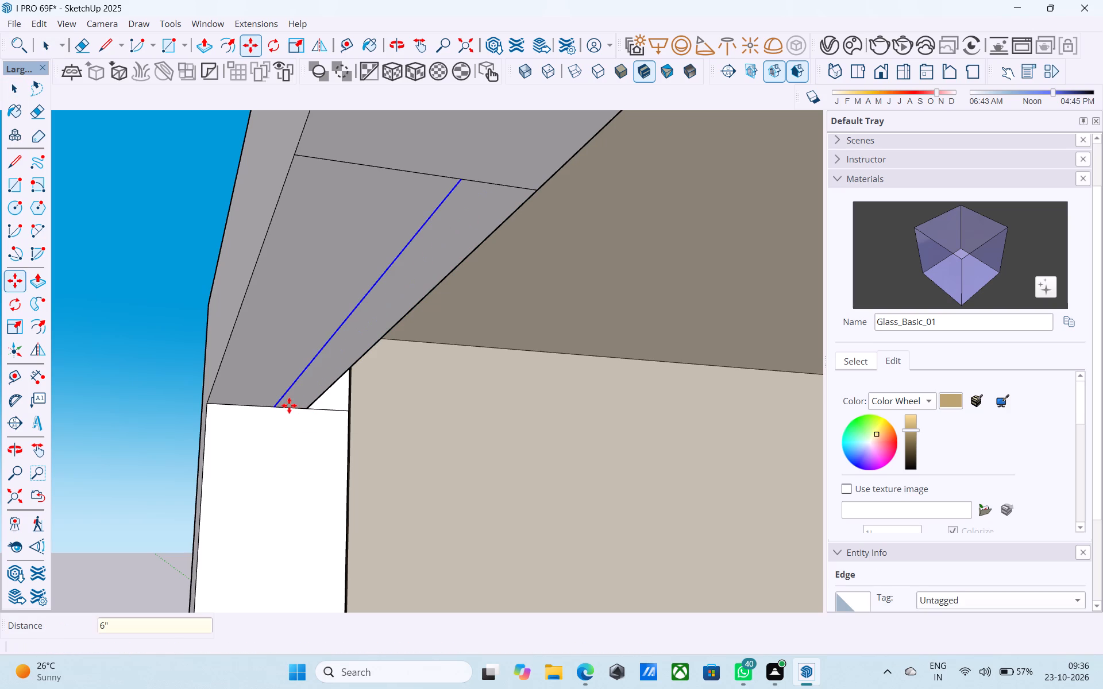
Draw a diagonal line about 33' long from the copied edge's end on the cross edge to the short post's inner back top corner.
key(l)
scroll(375, 278, down, 5)
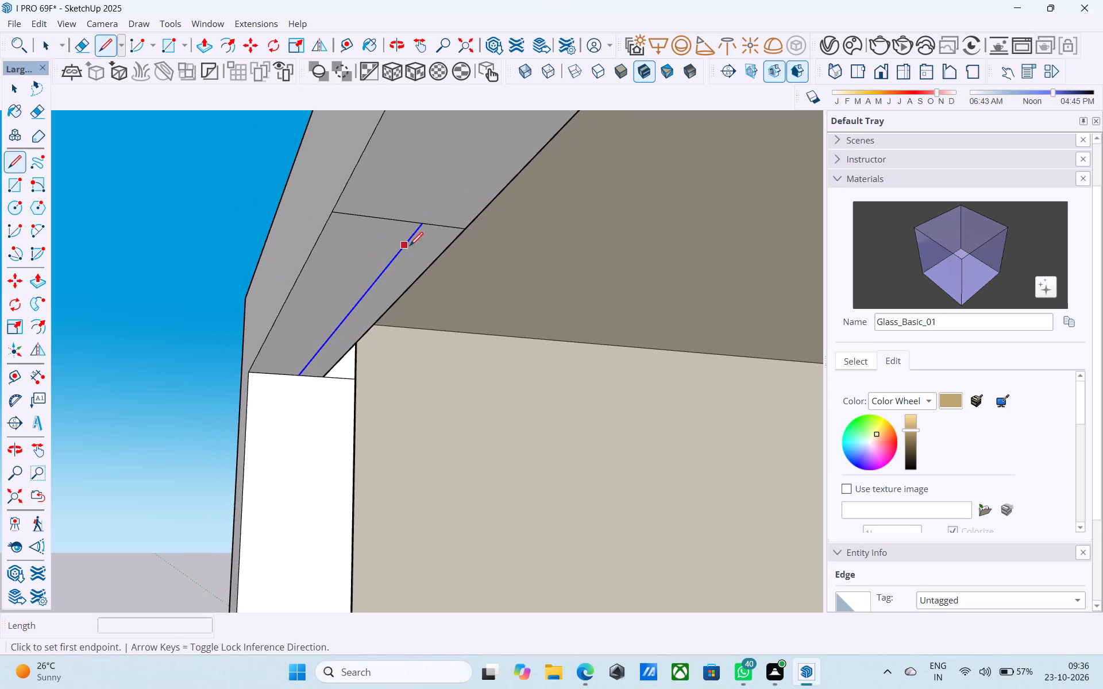
click(420, 225)
scroll(432, 286, down, 6)
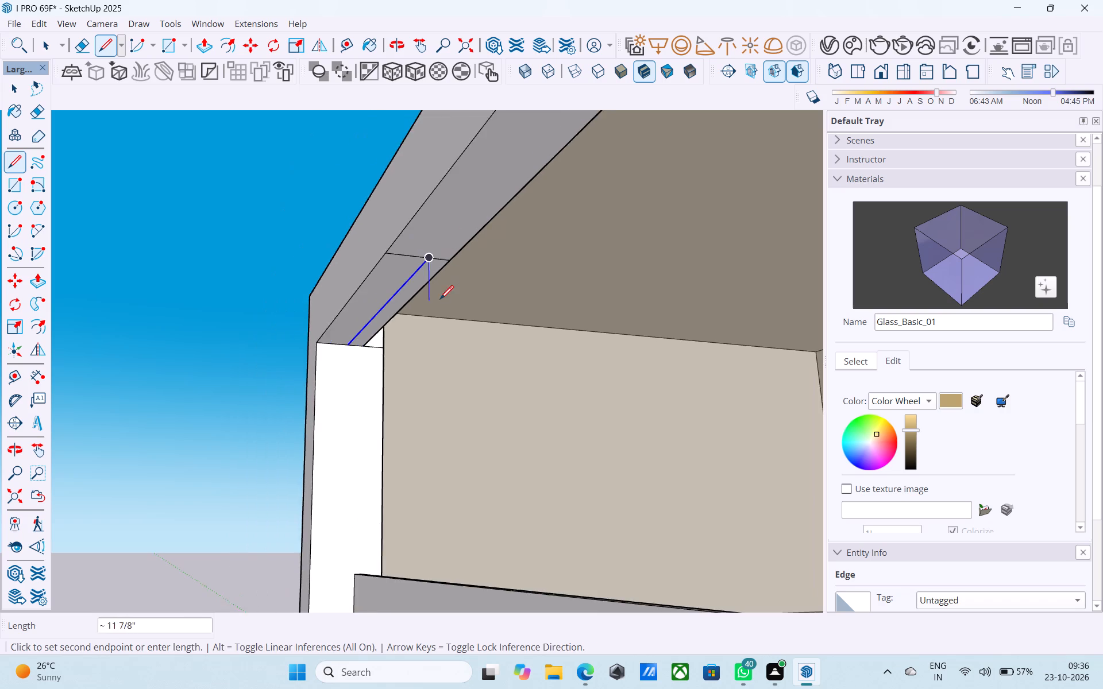
scroll(440, 300, down, 20)
scroll(440, 300, down, 2)
middle_drag(467, 486, 467, 541)
scroll(470, 477, up, 6)
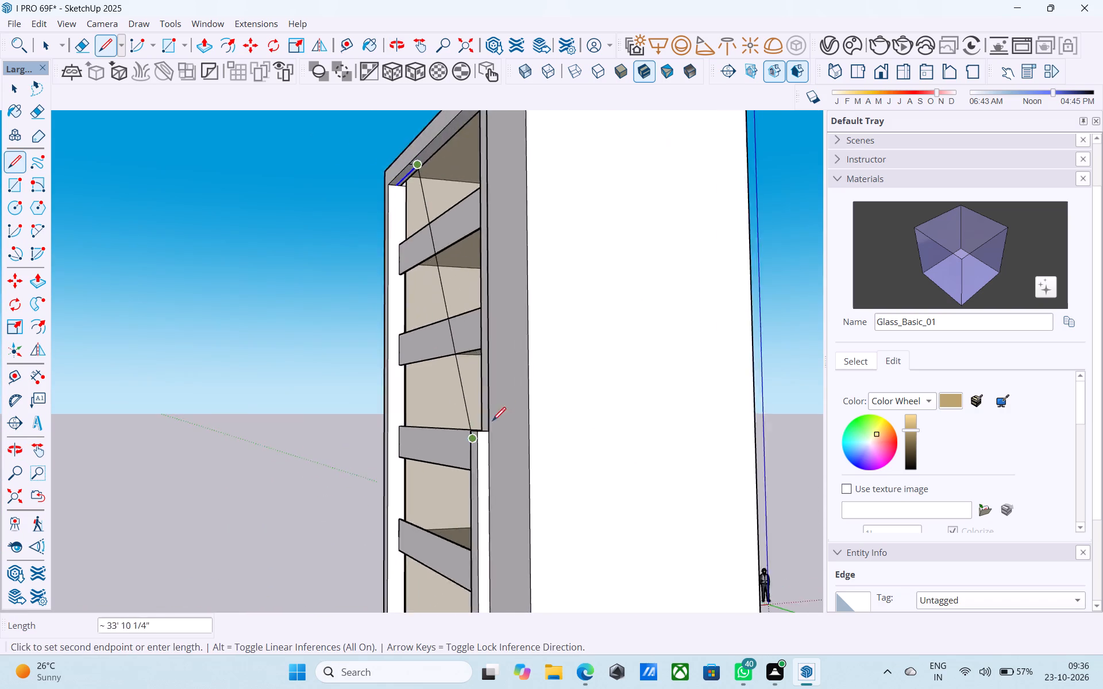
scroll(492, 422, up, 4)
middle_drag(496, 415, 479, 471)
scroll(477, 480, up, 10)
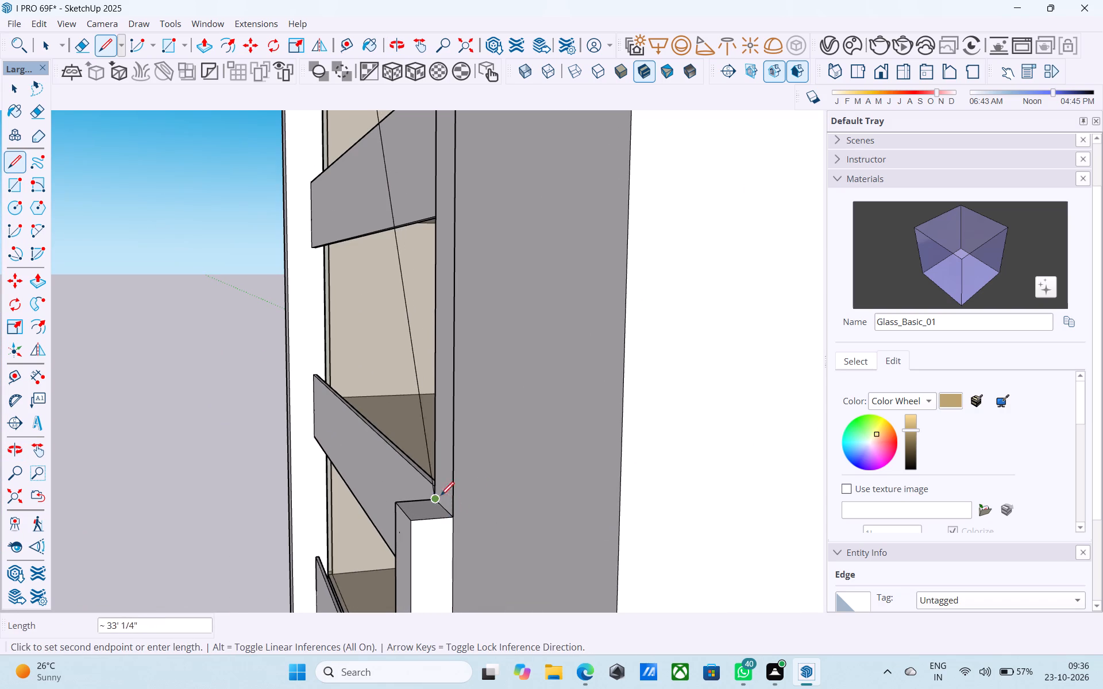
click(434, 494)
Draw a parallel diagonal about 33' long from the cross edge's front end to the short post's inner front top corner, closing the strip.
scroll(434, 471, down, 6)
middle_drag(400, 413, 406, 433)
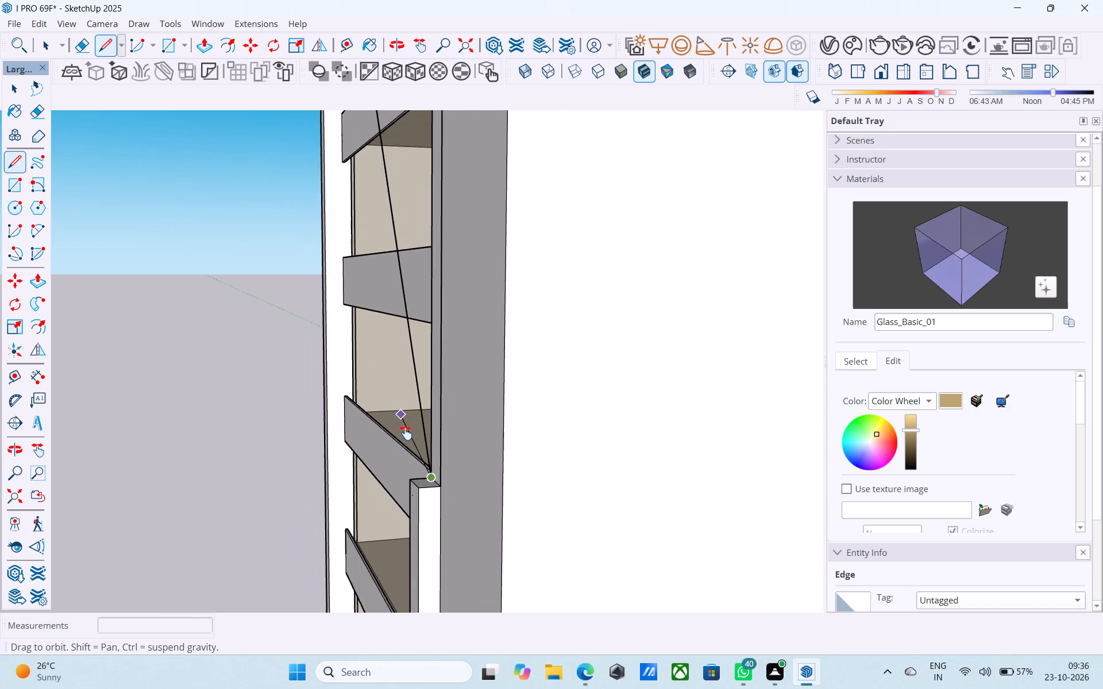
middle_drag(406, 433, 425, 543)
shift+middle_drag(376, 265, 381, 331)
scroll(382, 300, up, 4)
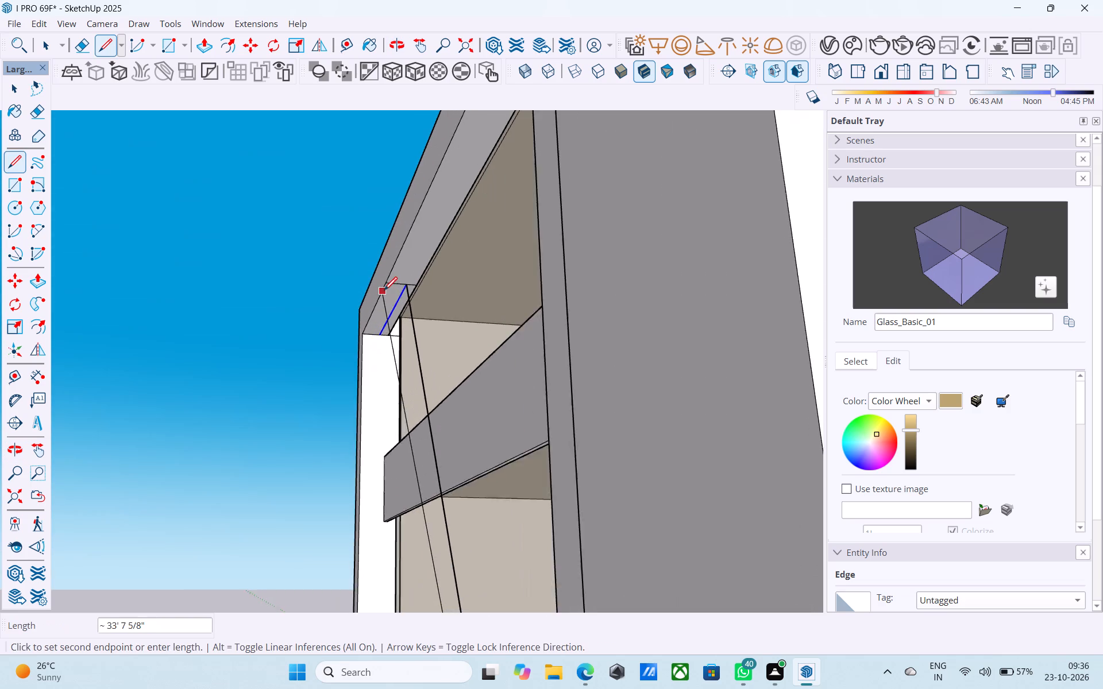
key(l)
click(384, 284)
scroll(384, 284, down, 7)
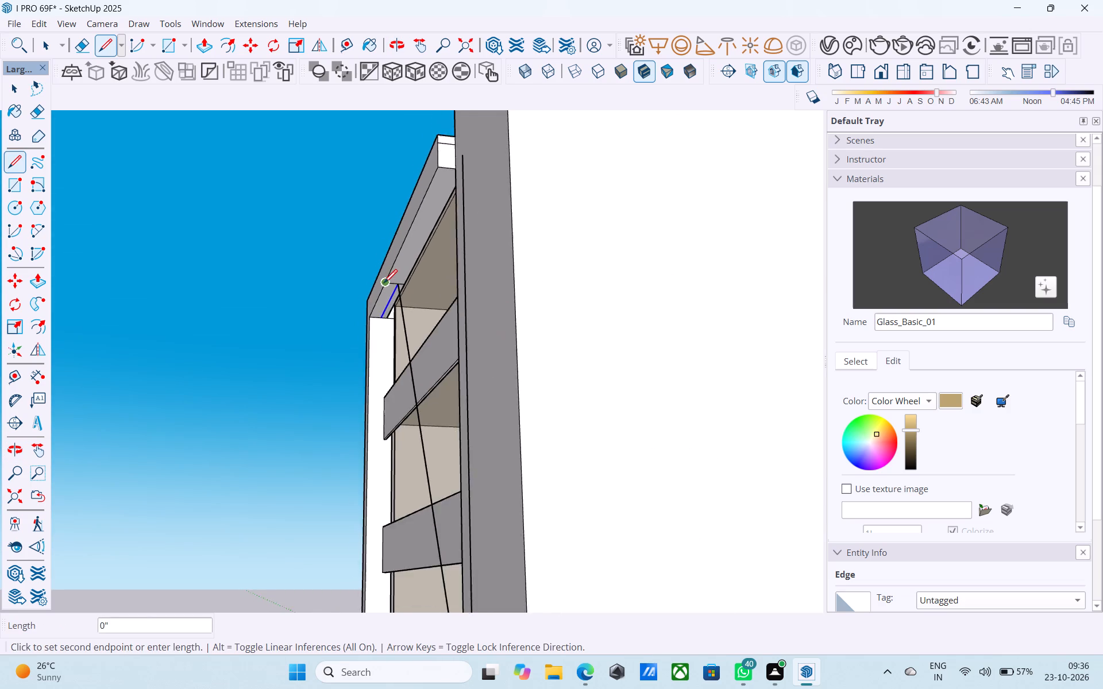
scroll(384, 284, down, 4)
middle_drag(406, 432, 448, 549)
scroll(448, 545, up, 5)
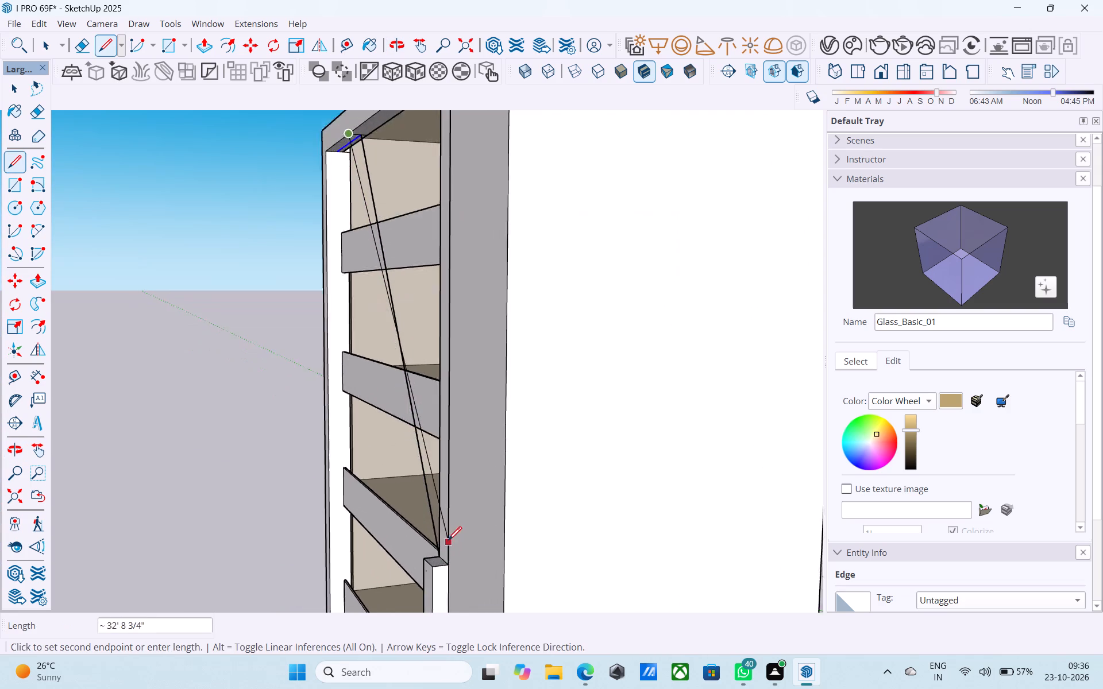
scroll(448, 541, up, 9)
click(399, 568)
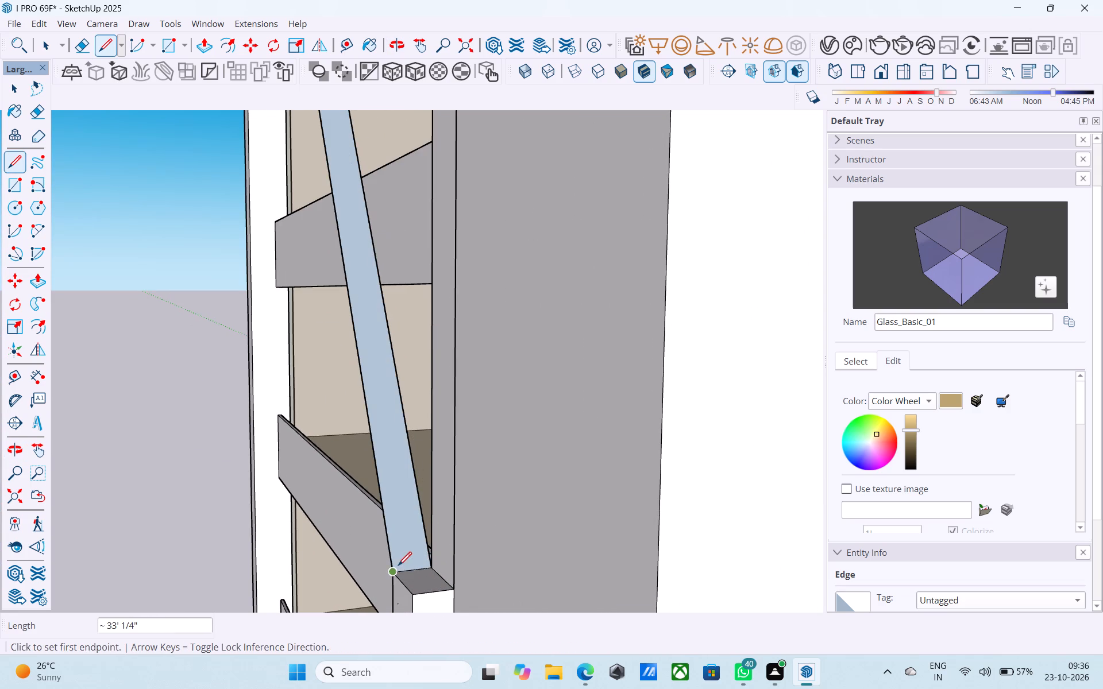
key(space)
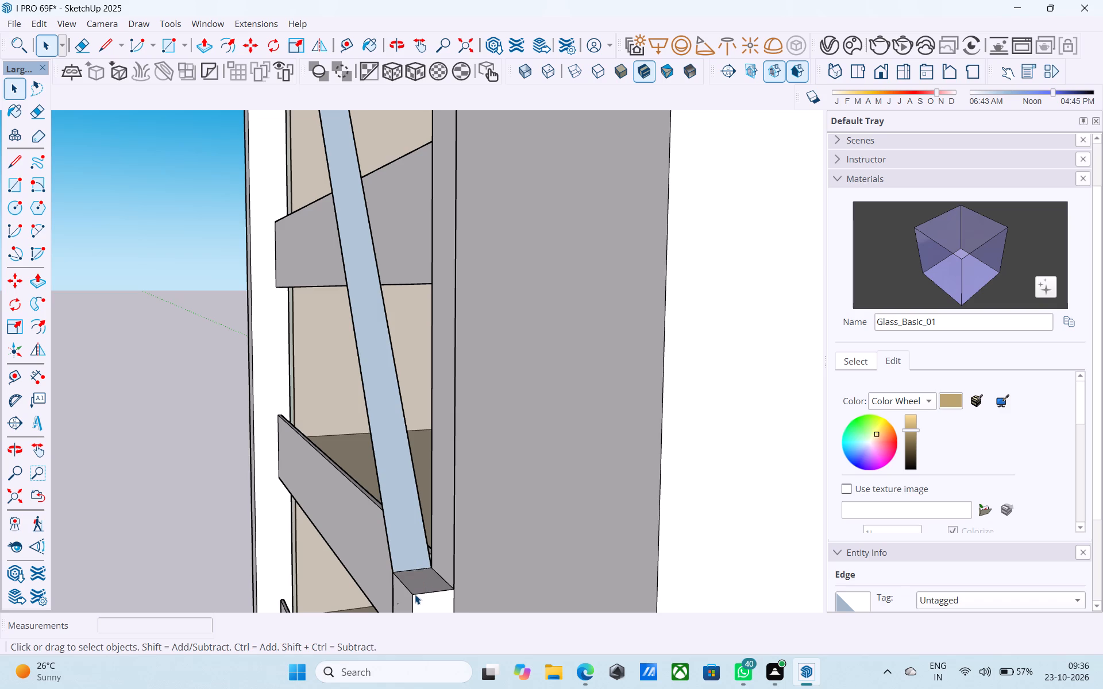
Outline an upright rectangle 9" high above the short post's outer top edge, against the column.
key(l)
click(415, 594)
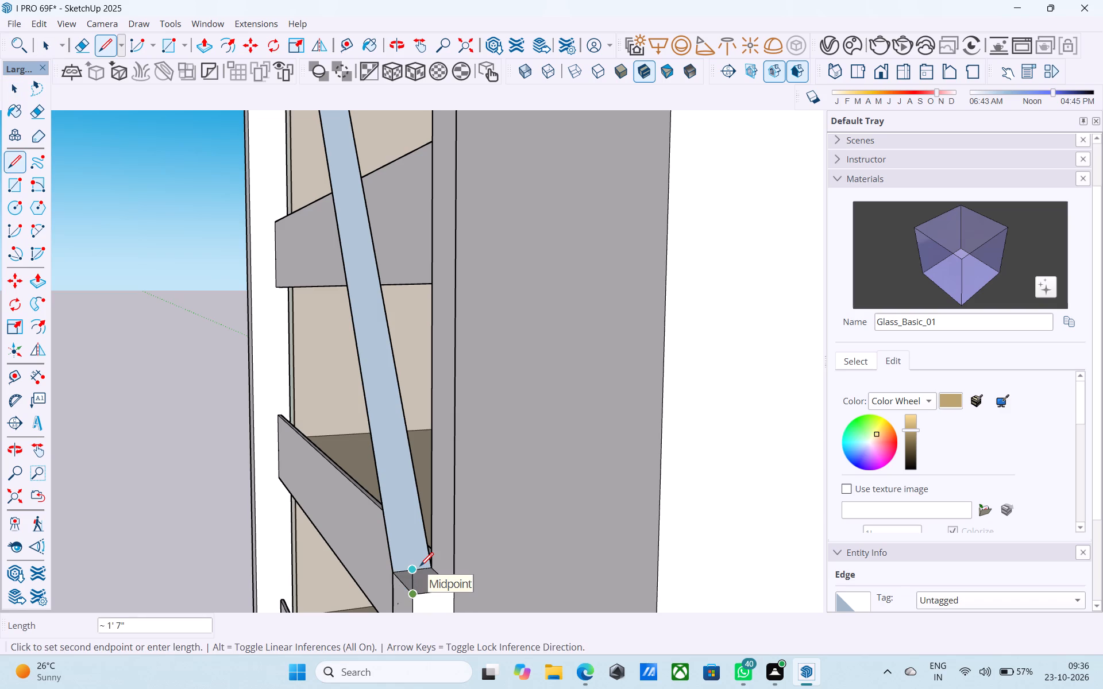
middle_drag(484, 548, 600, 476)
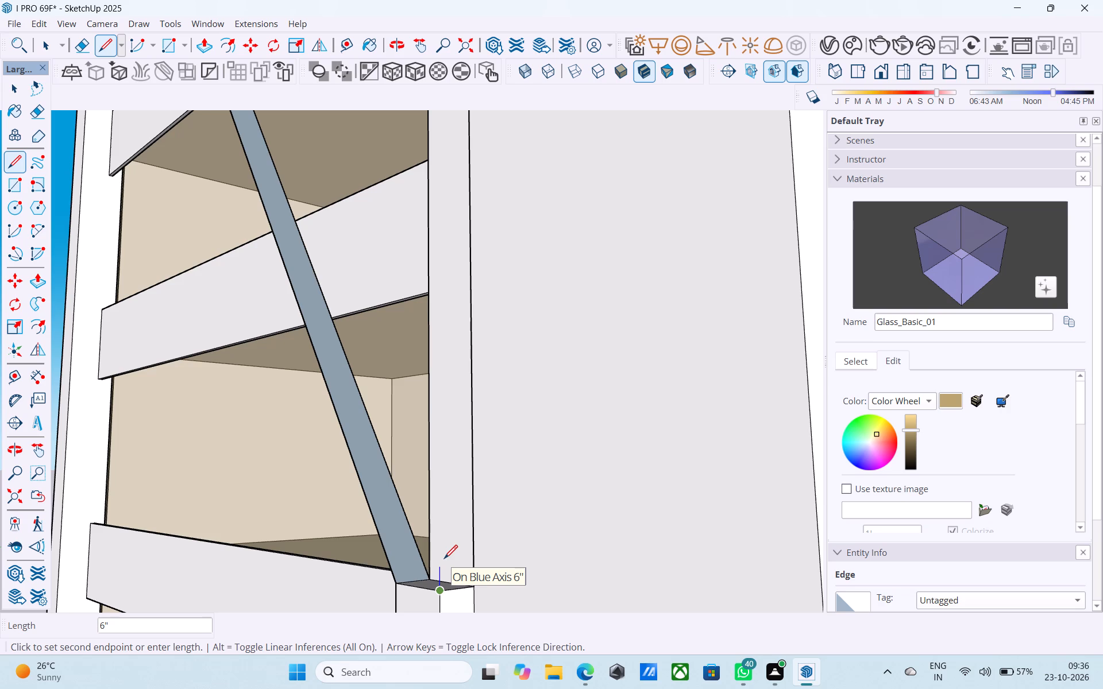
text(9")
key(Return)
key(space)
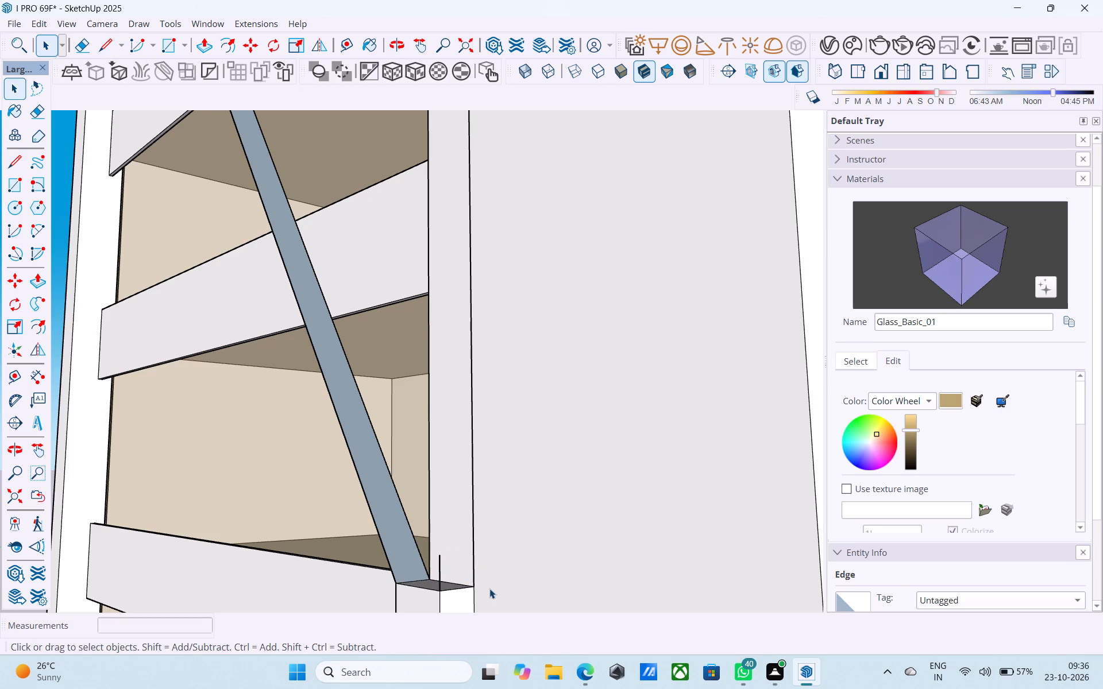
key(l)
click(470, 583)
click(474, 557)
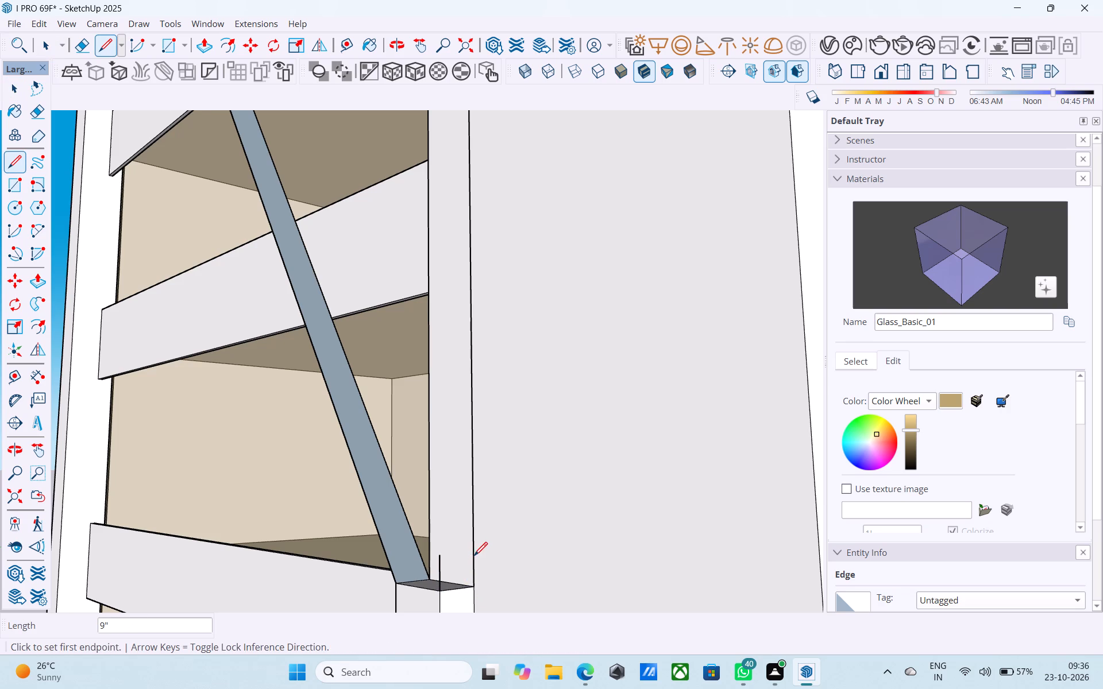
click(471, 550)
click(438, 553)
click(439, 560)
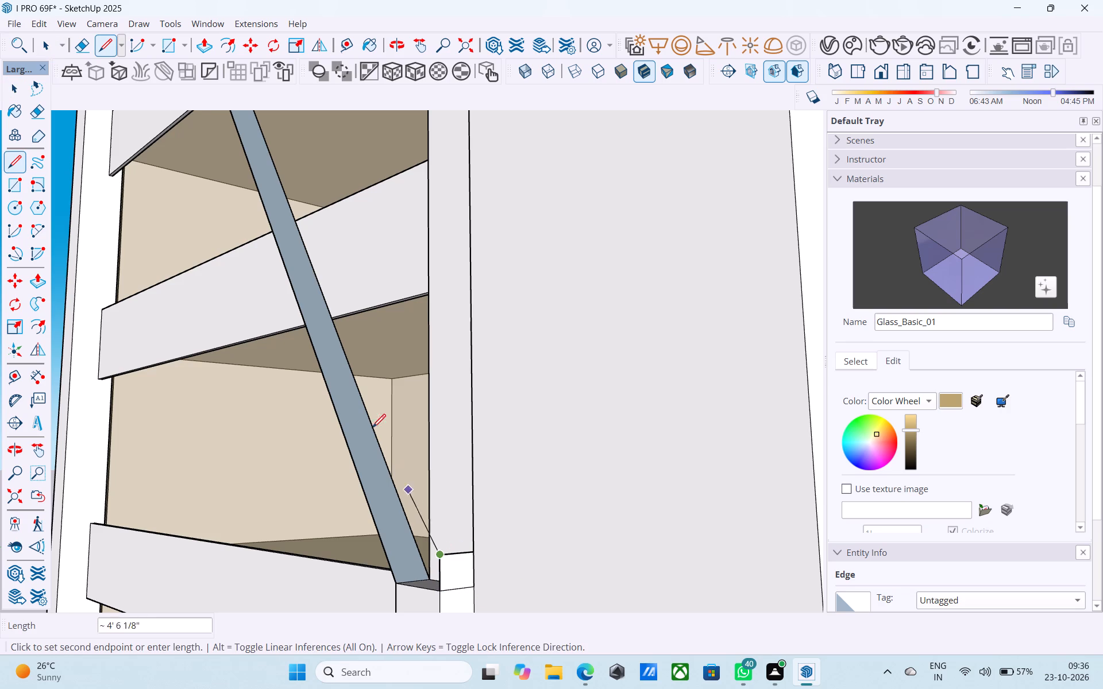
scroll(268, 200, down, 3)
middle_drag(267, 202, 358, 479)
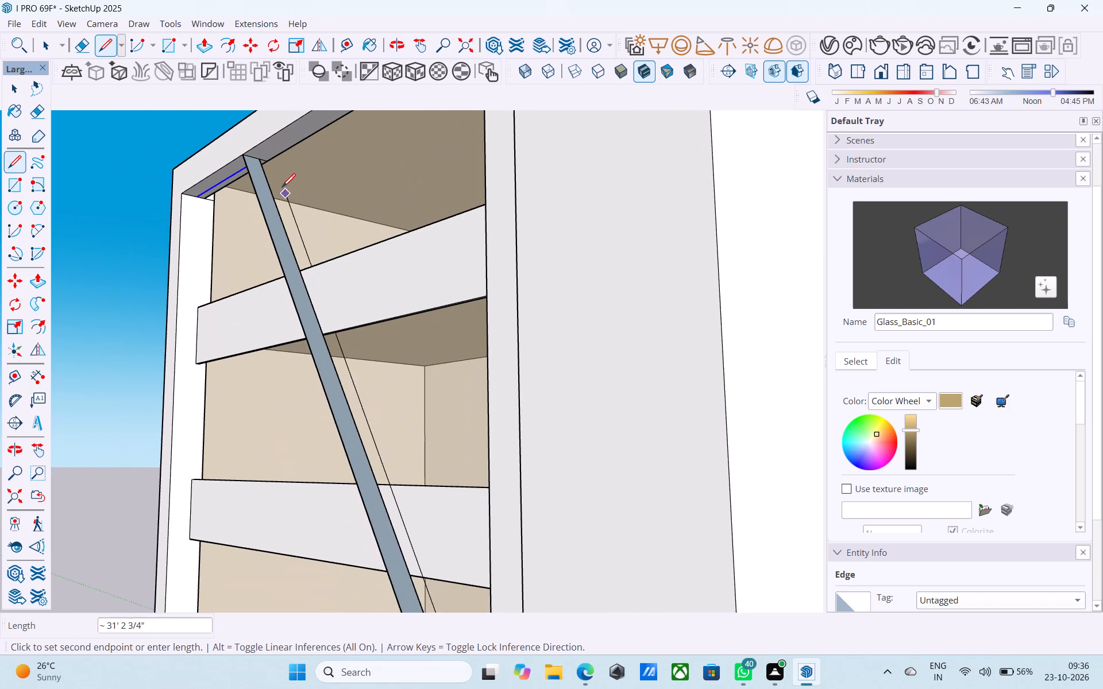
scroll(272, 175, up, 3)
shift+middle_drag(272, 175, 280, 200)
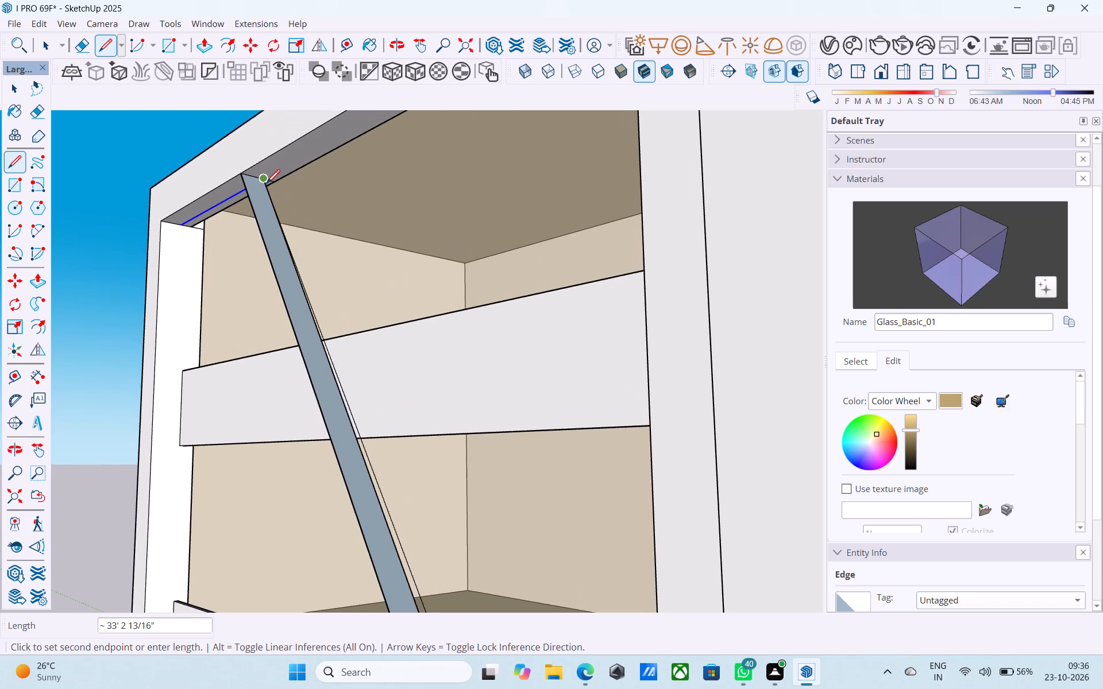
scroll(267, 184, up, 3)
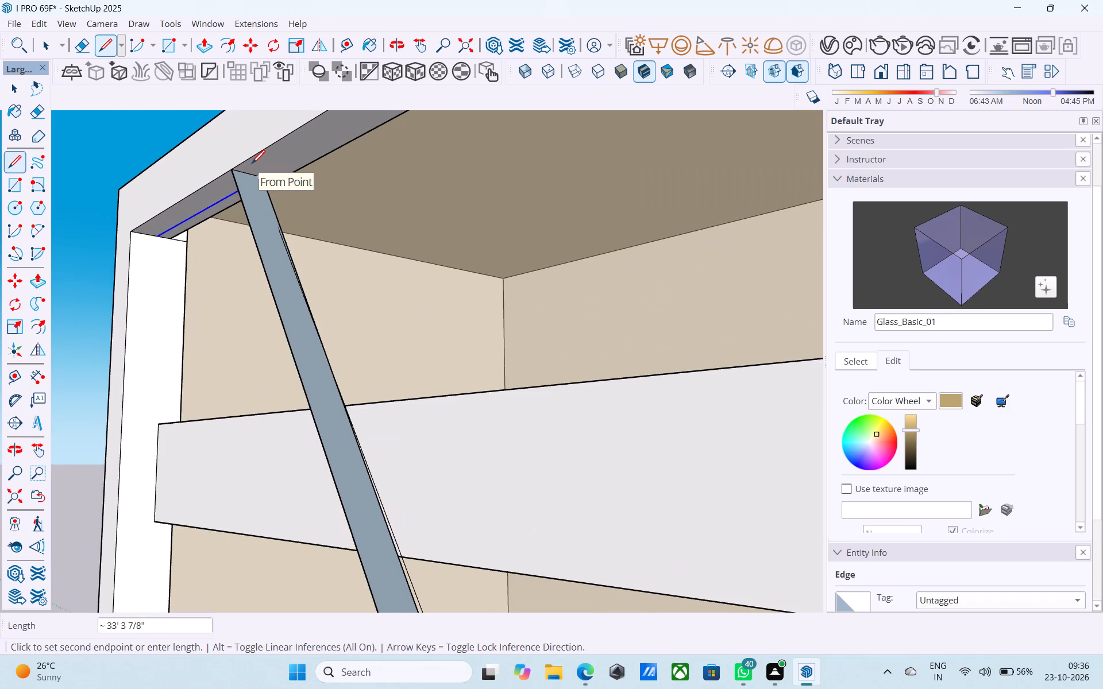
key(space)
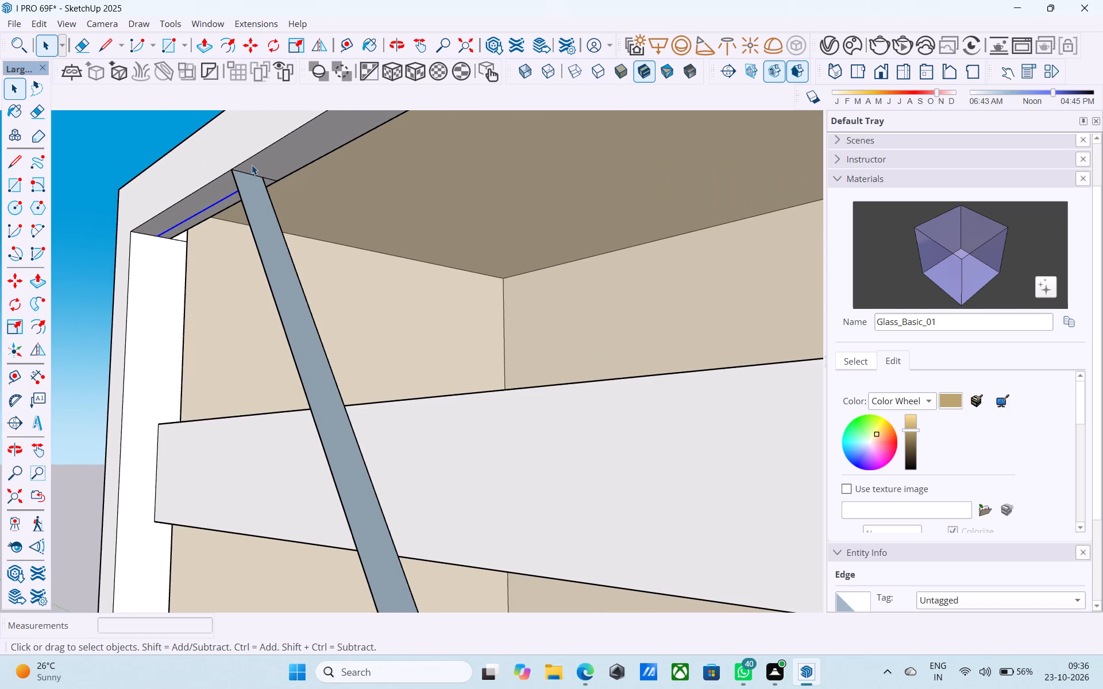
Outline a 1' by 9" rectangle on the top frame member's underside, starting from the cross edge at the diagonal strip's upper end.
scroll(252, 179, up, 3)
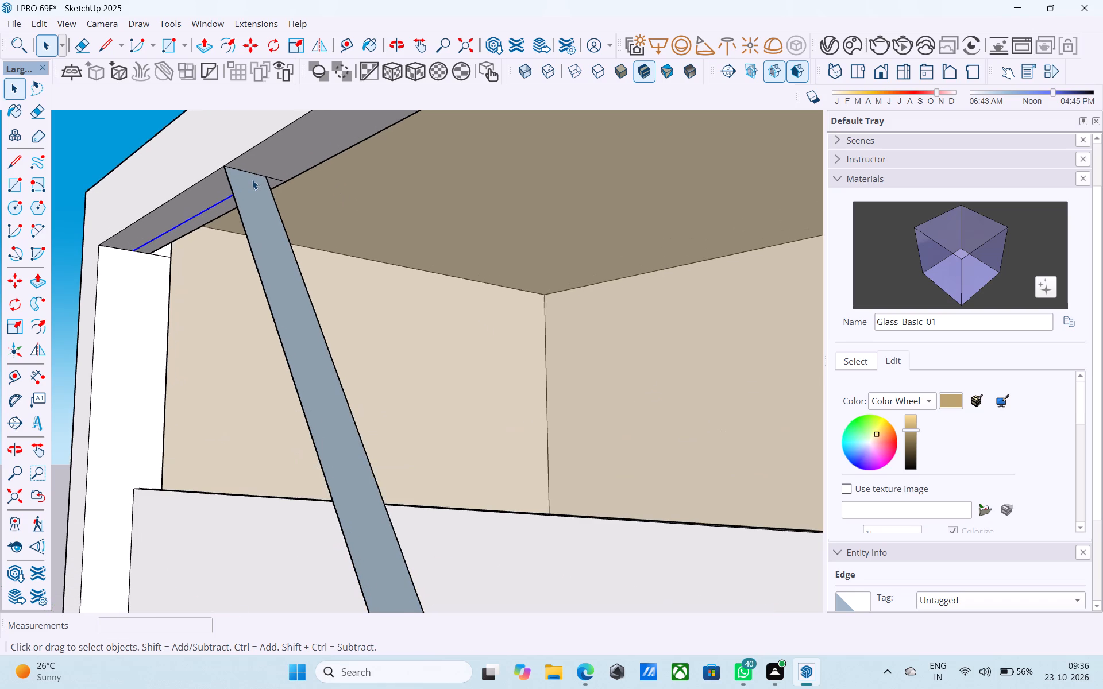
key(l)
click(223, 165)
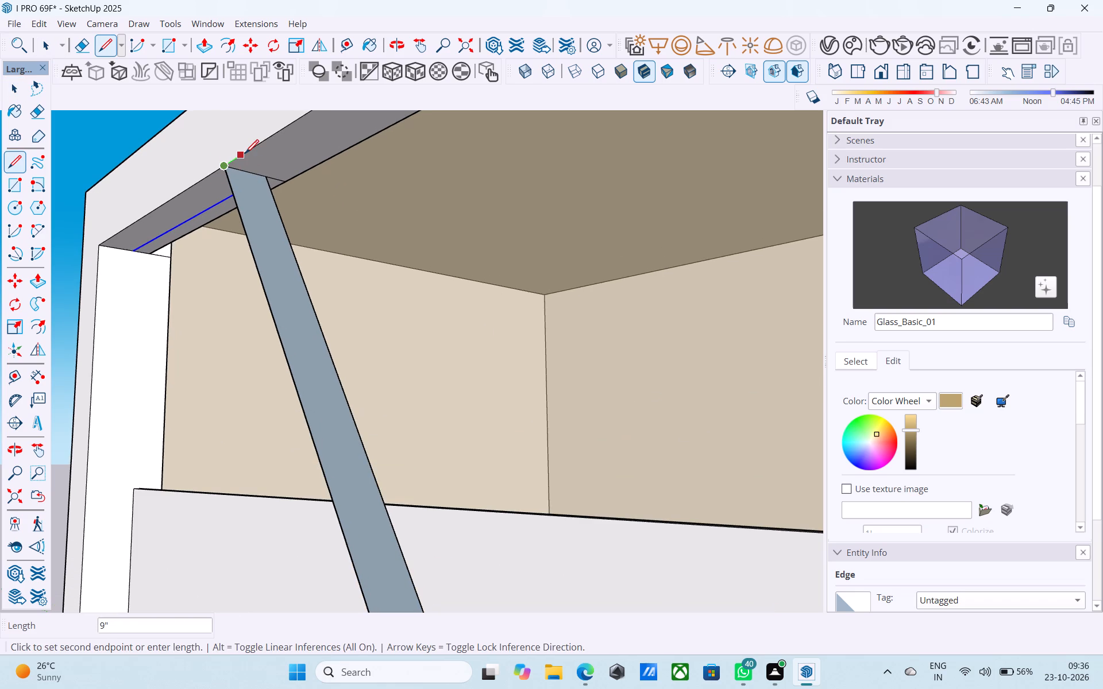
click(244, 154)
click(238, 155)
key(space)
key(l)
click(272, 175)
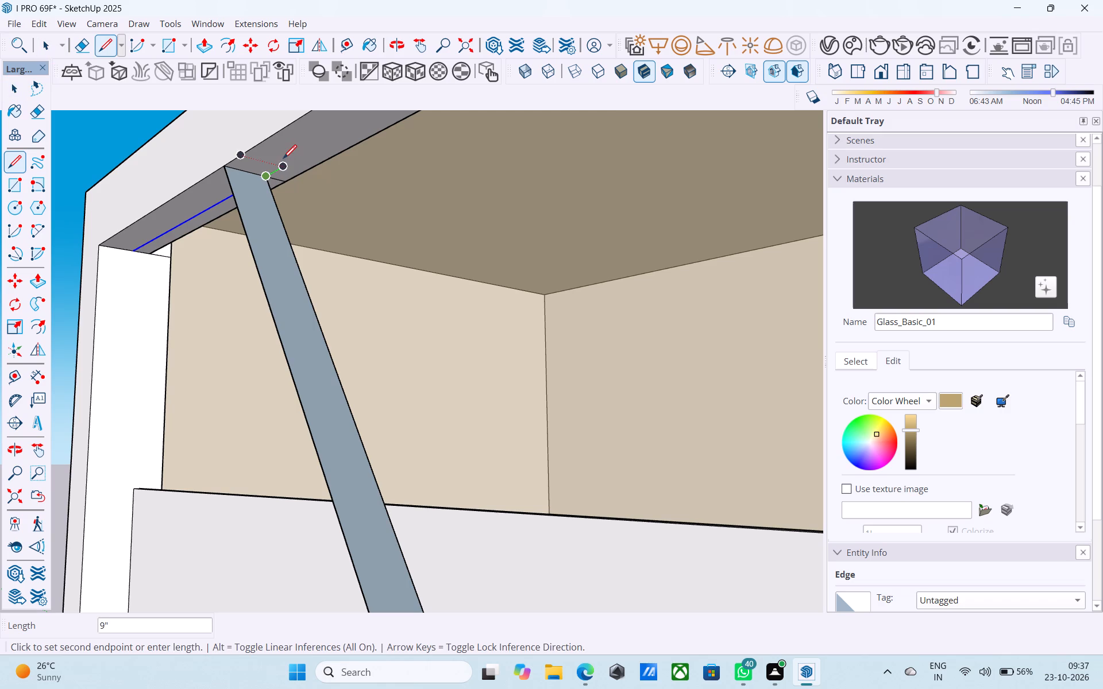
click(283, 160)
click(246, 152)
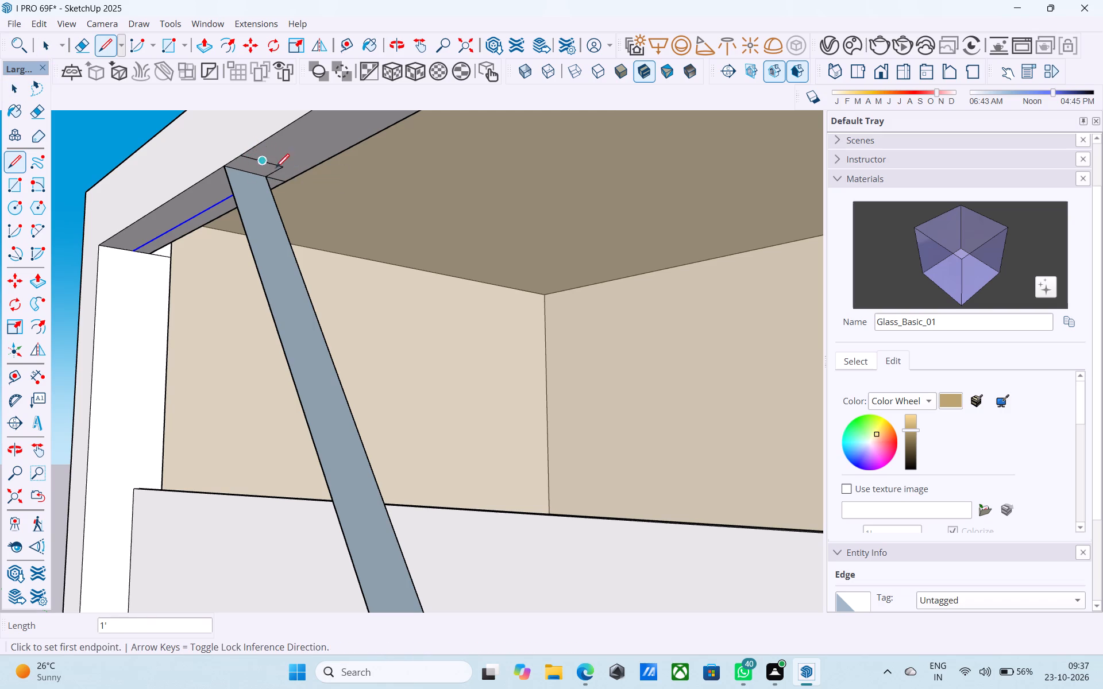
key(space)
Draw the brace's upper back diagonal from the underside rectangle's back corner to the back corner of the 9" outline above the post.
text(L)
click(280, 166)
scroll(273, 156, down, 8)
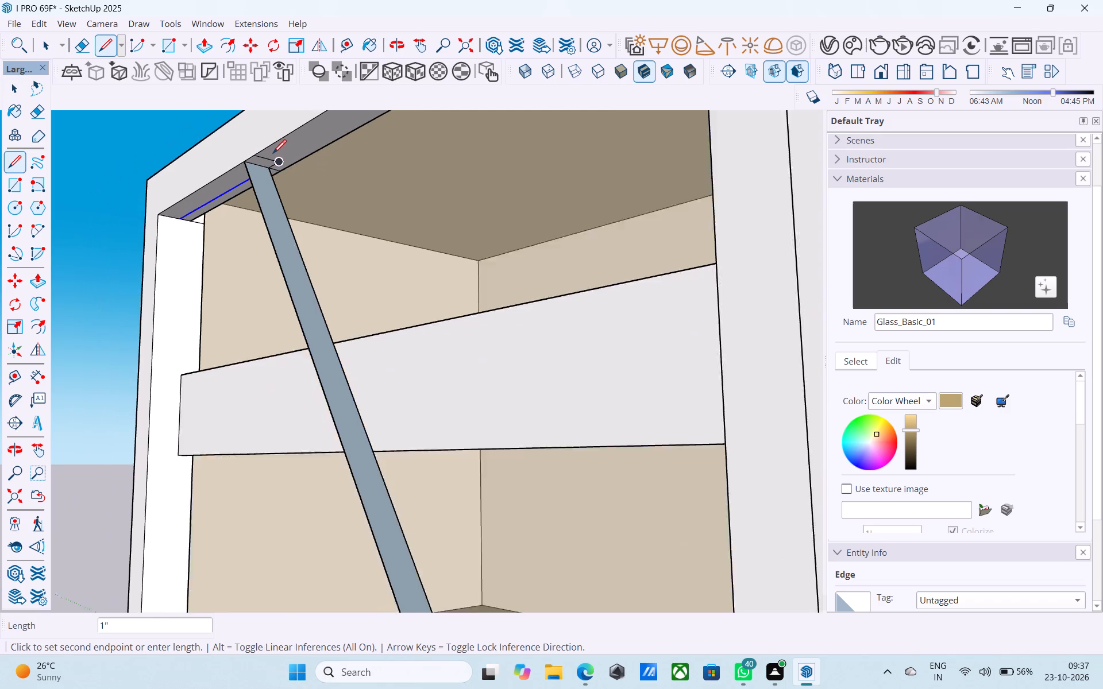
scroll(273, 154, down, 2)
scroll(273, 154, up, 1)
scroll(273, 154, down, 1)
scroll(352, 280, down, 10)
scroll(410, 447, up, 11)
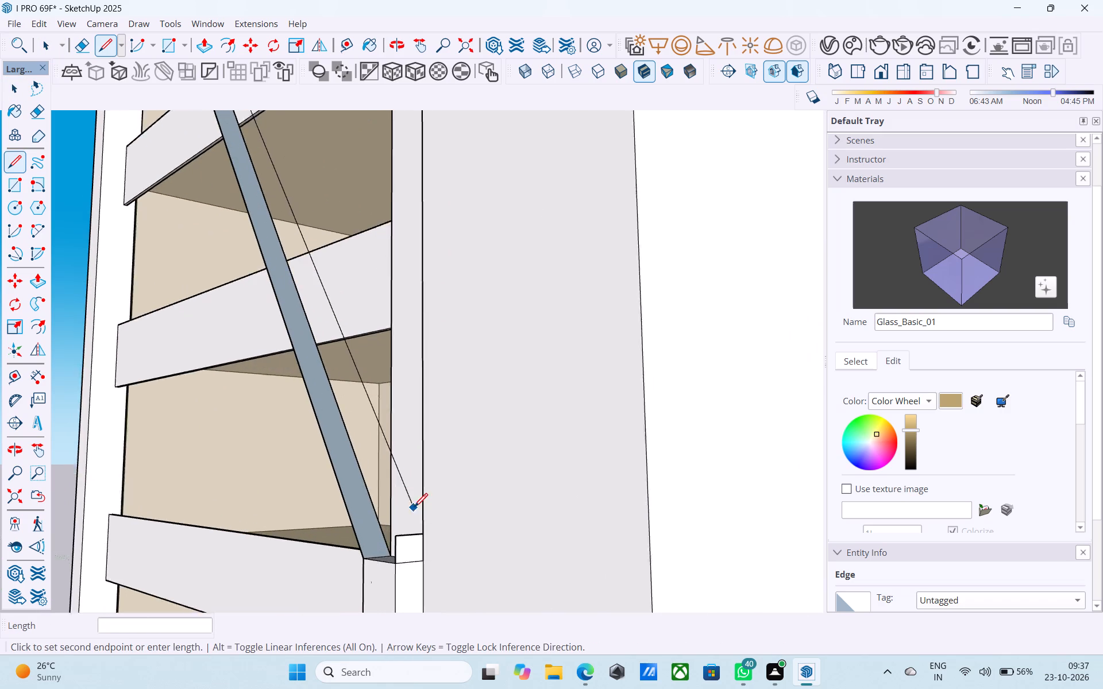
scroll(414, 508, up, 2)
click(424, 535)
Draw the brace's upper front diagonal, about 32' 10" long, from the post's 9" outline to the underside rectangle's front corner.
scroll(380, 483, down, 8)
scroll(384, 523, up, 6)
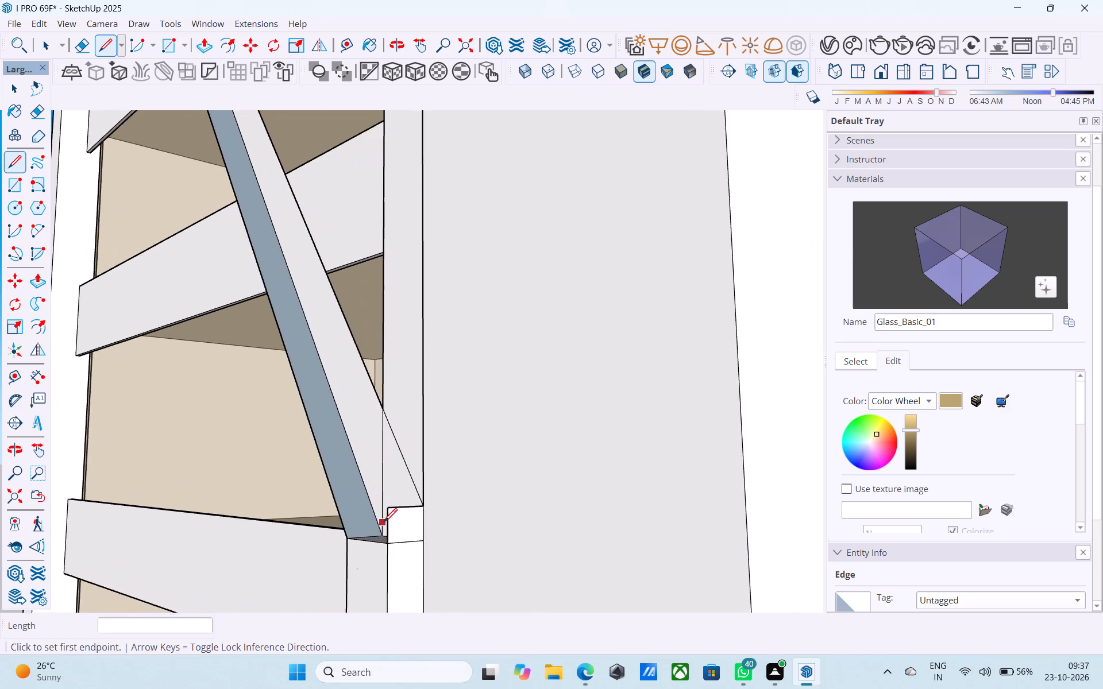
scroll(384, 522, up, 5)
click(389, 508)
scroll(276, 217, down, 6)
middle_drag(279, 220, 366, 536)
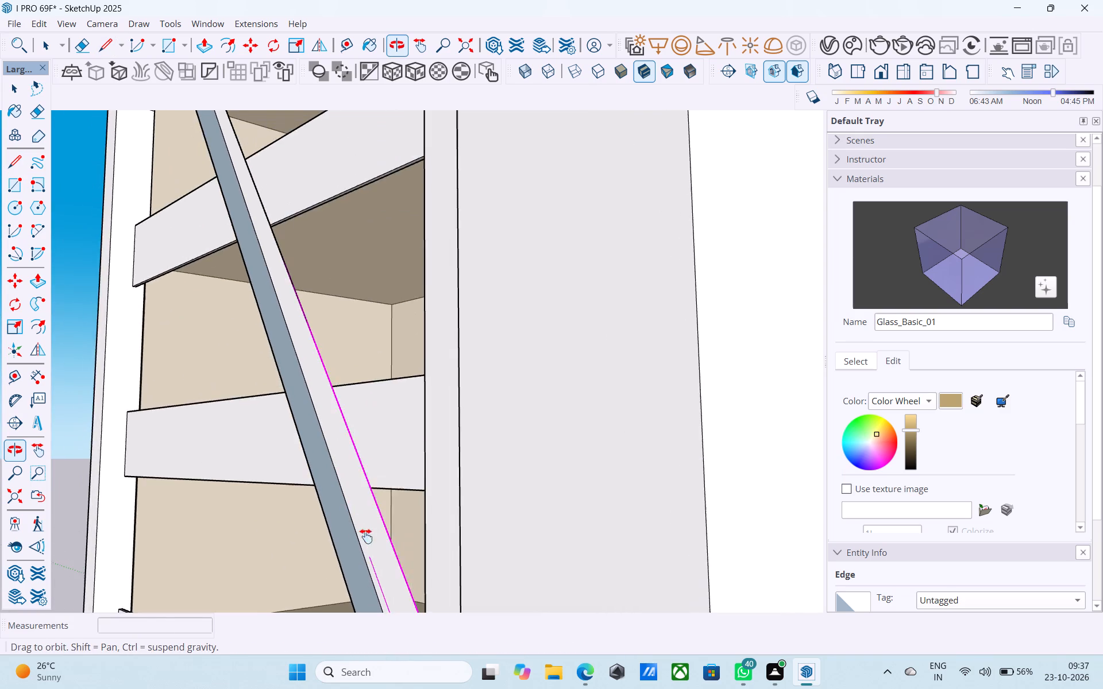
middle_drag(366, 536, 362, 530)
shift+middle_drag(294, 240, 387, 546)
scroll(329, 383, up, 4)
scroll(222, 251, up, 6)
click(229, 269)
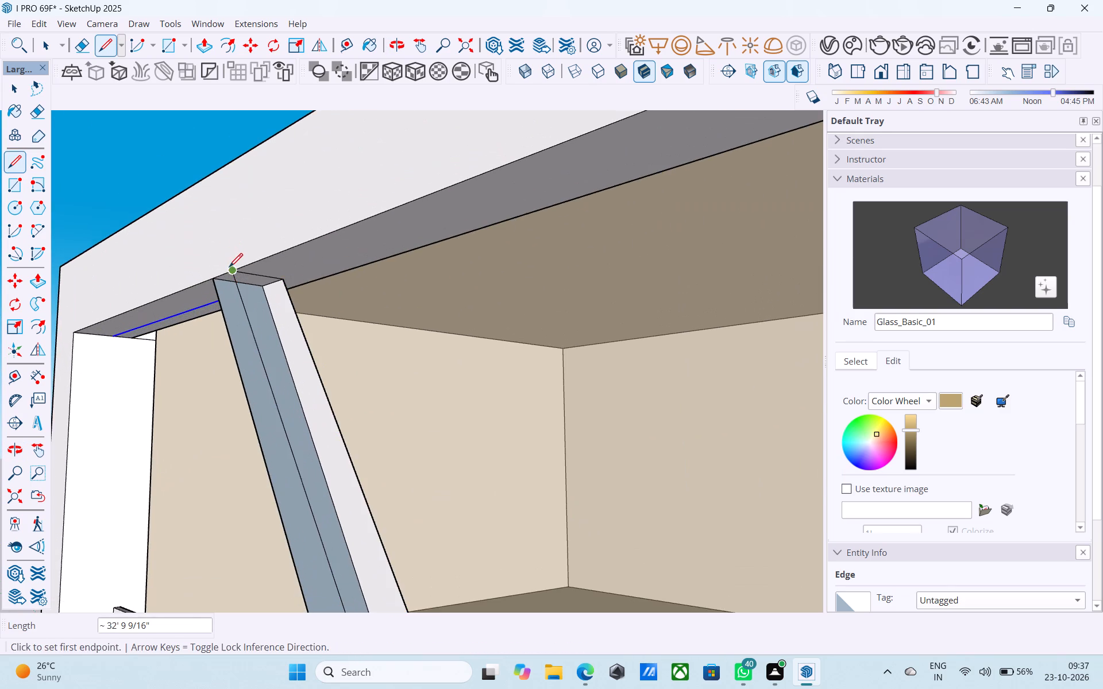
Examine the diagonal brace and its joints with the top frame and short post from several sides of the building.
scroll(225, 261, down, 18)
middle_drag(240, 254, 387, 237)
scroll(377, 230, down, 10)
middle_drag(399, 264, 419, 264)
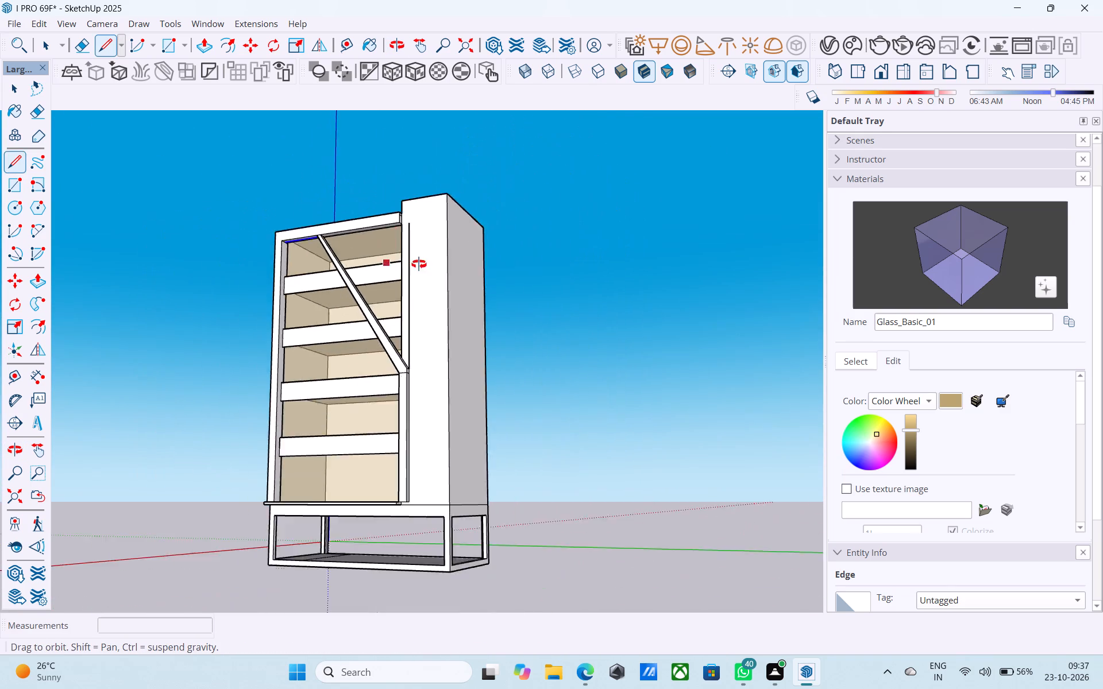
middle_drag(419, 264, 633, 315)
scroll(519, 243, up, 5)
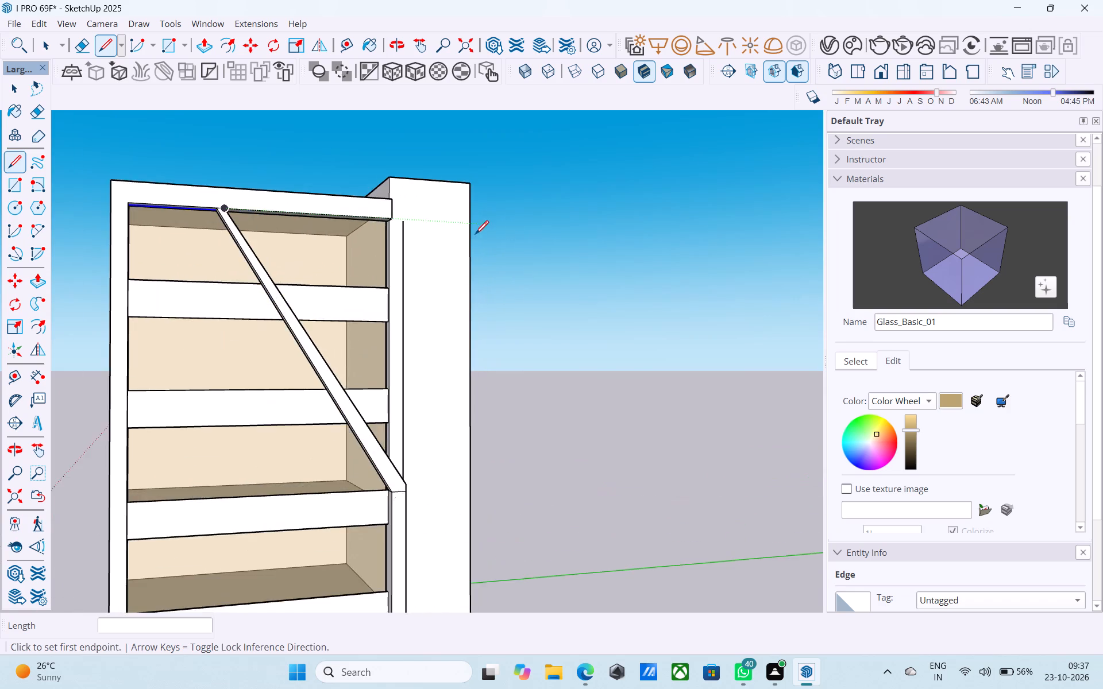
middle_drag(464, 236, 180, 265)
key(space)
scroll(325, 270, up, 12)
scroll(285, 268, down, 5)
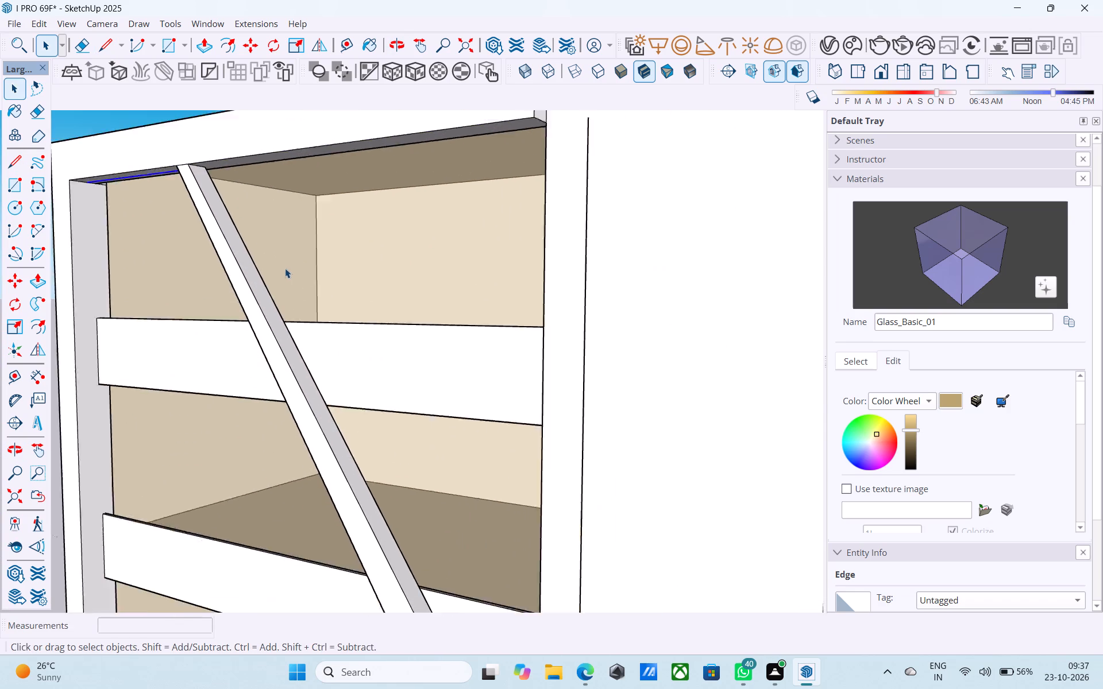
middle_drag(285, 268, 160, 183)
scroll(214, 235, up, 5)
scroll(214, 235, down, 10)
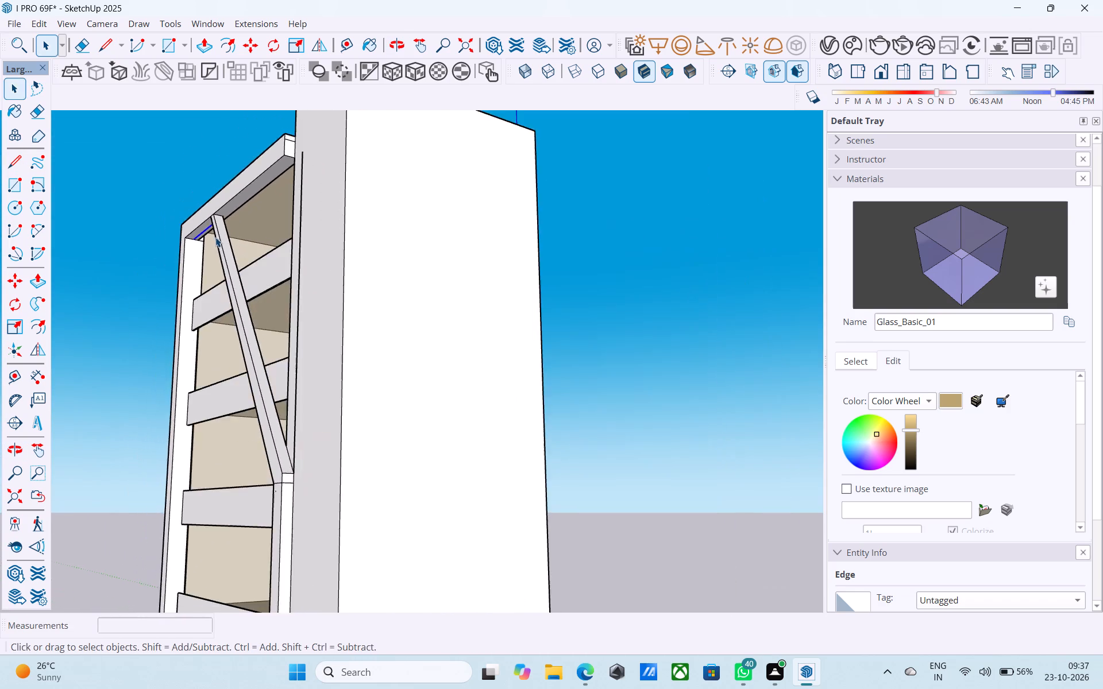
scroll(215, 237, down, 1)
middle_drag(214, 239, 581, 242)
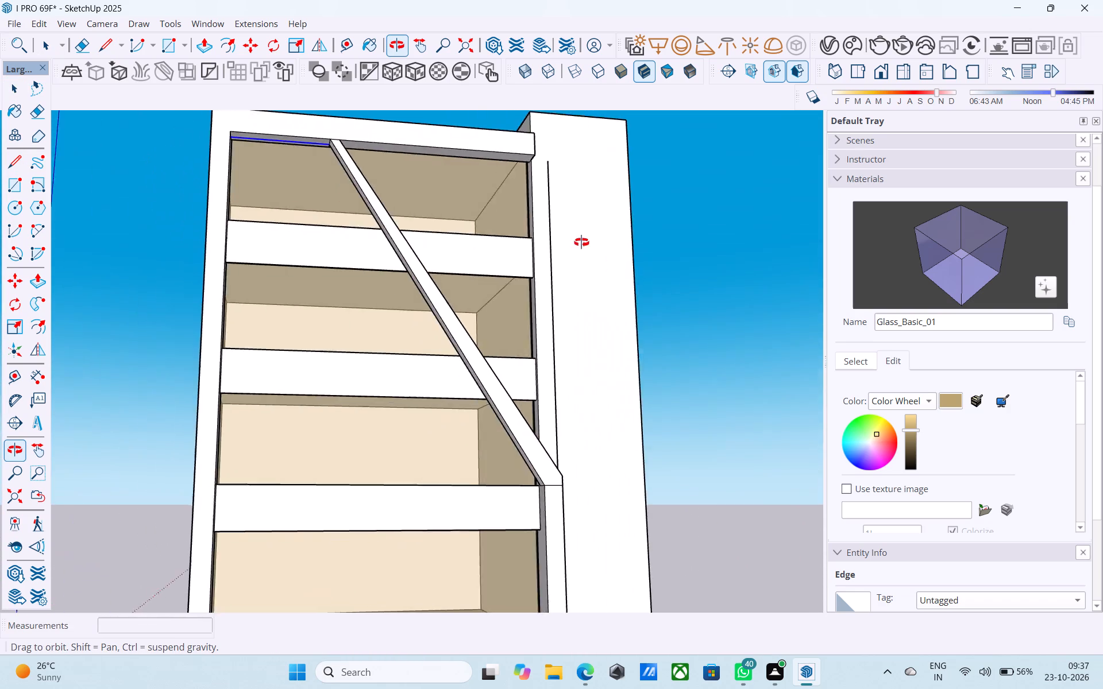
middle_drag(581, 242, 766, 469)
scroll(664, 404, up, 6)
scroll(435, 254, up, 5)
scroll(438, 255, down, 6)
middle_drag(438, 255, 456, 313)
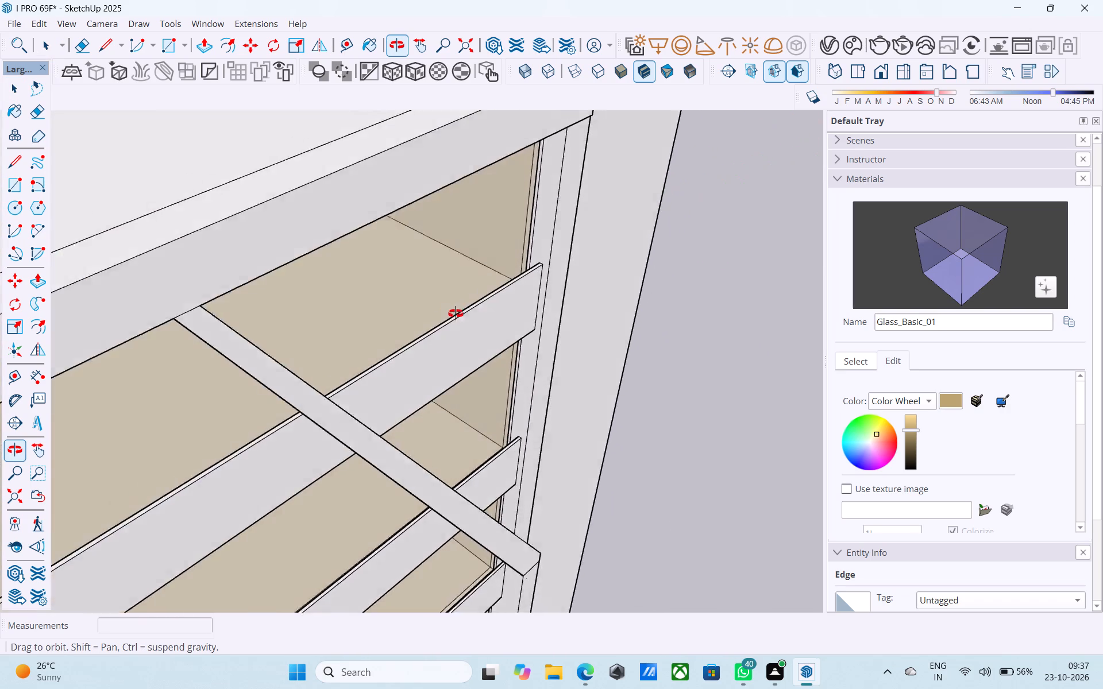
Examine how the uppermost floor band and its top edge sit relative to the diagonal brace from several sides.
middle_drag(456, 313, 456, 314)
scroll(456, 314, up, 5)
click(503, 296)
click(506, 298)
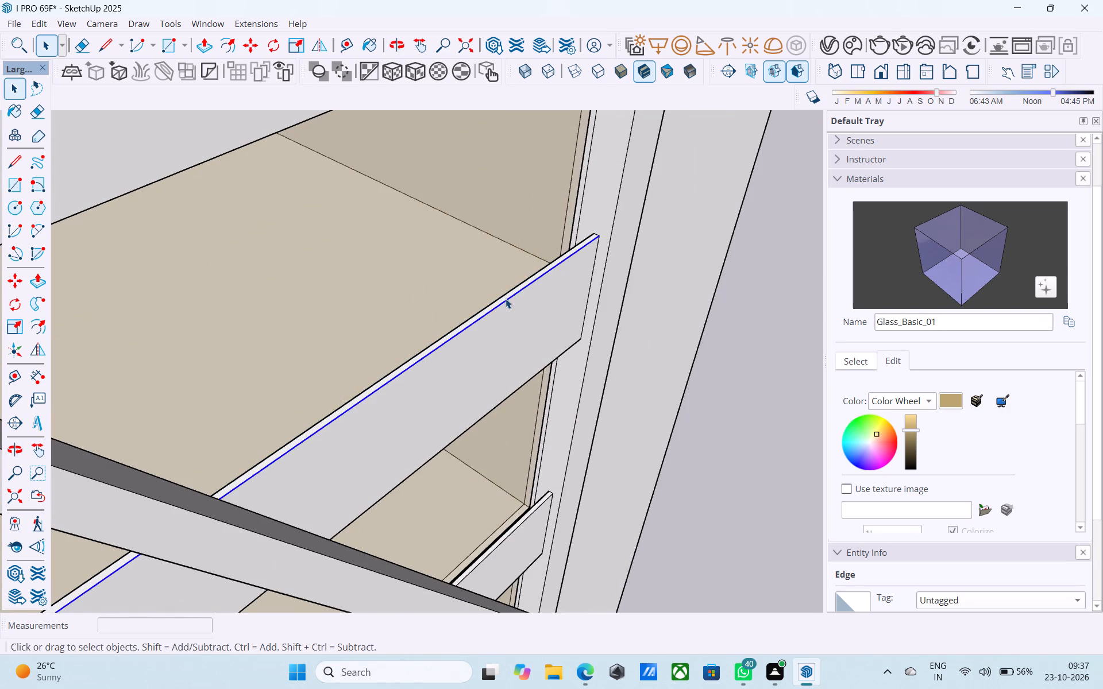
scroll(500, 286, down, 5)
middle_drag(490, 280, 179, 266)
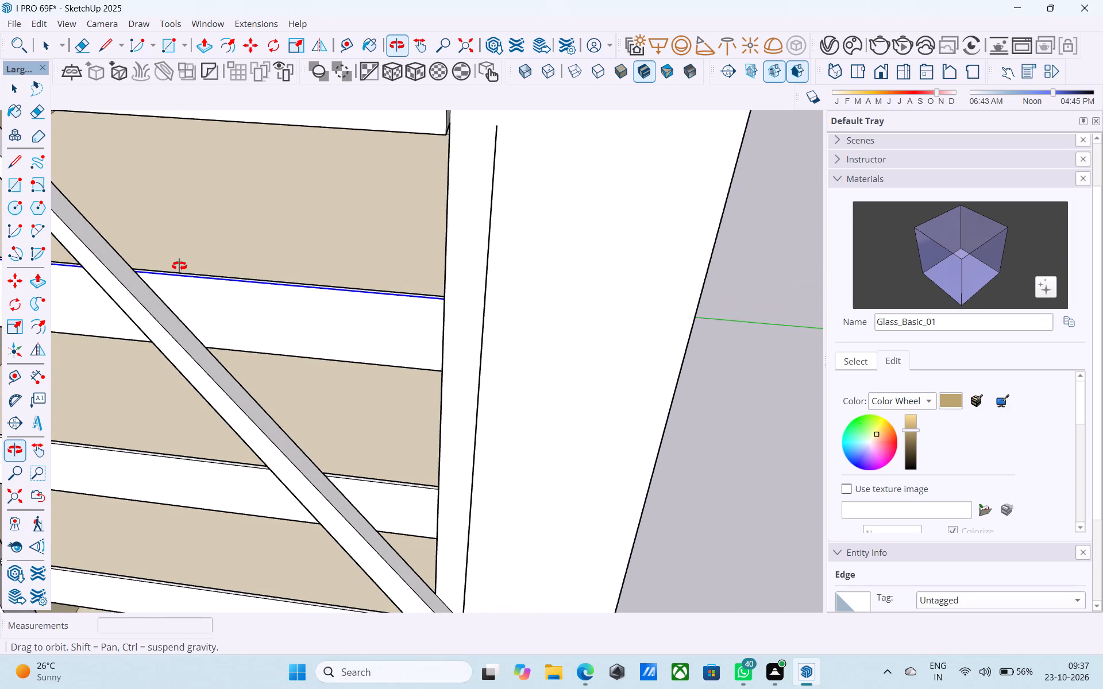
middle_drag(179, 266, 505, 184)
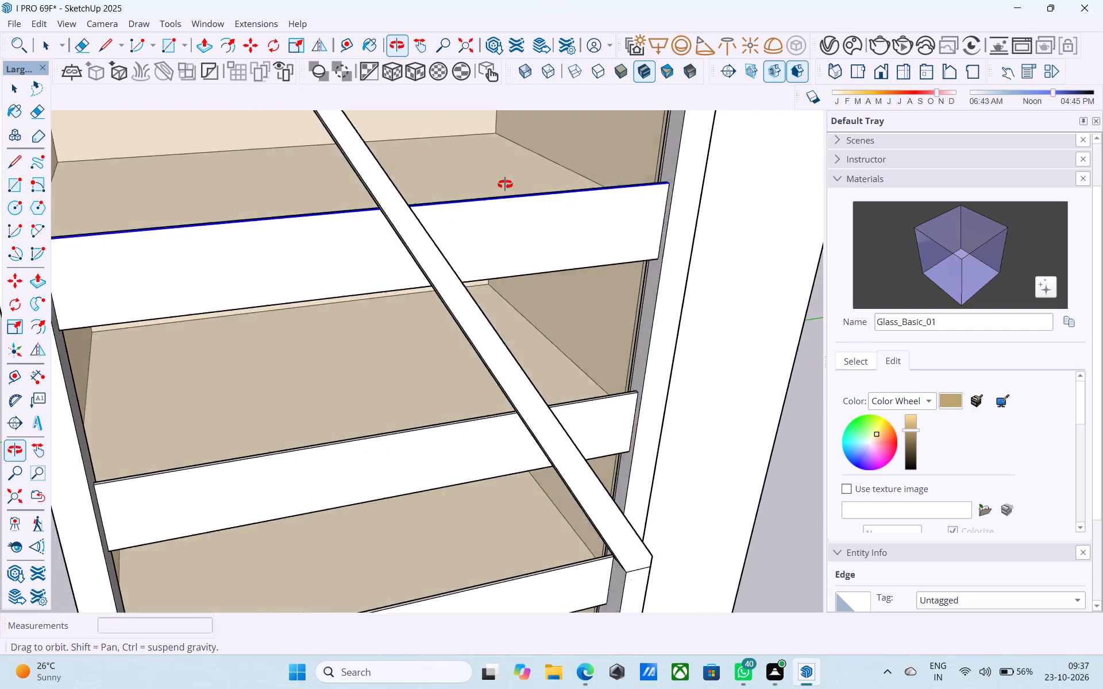
middle_drag(505, 184, 616, 290)
scroll(572, 290, up, 5)
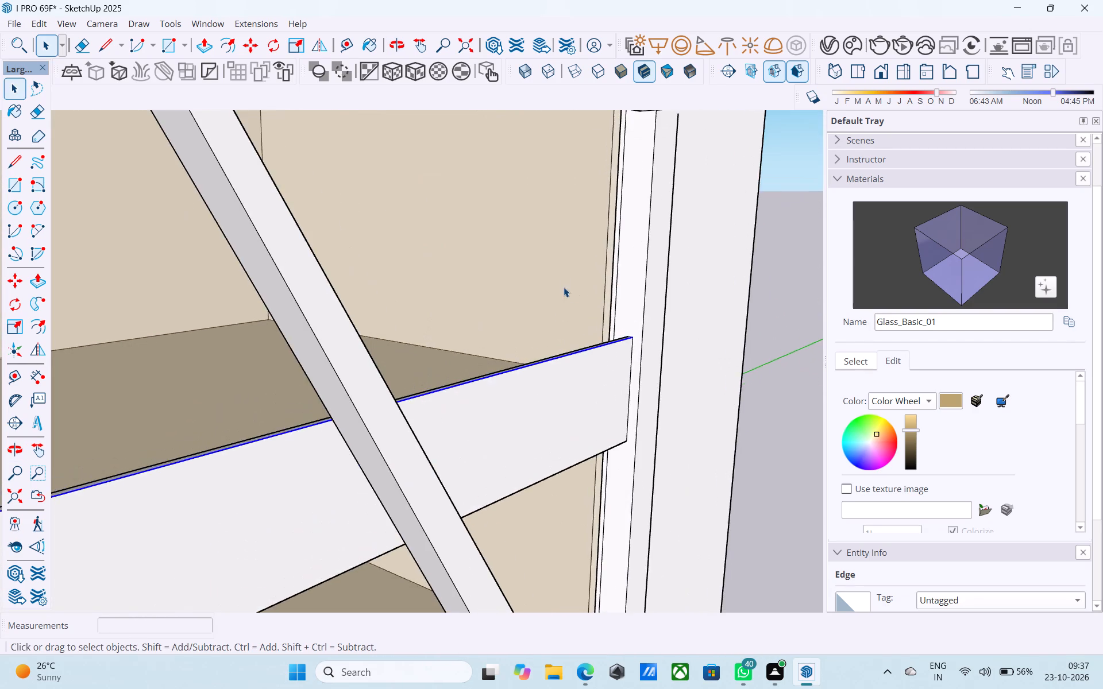
scroll(560, 284, down, 11)
shift+middle_drag(553, 272, 514, 256)
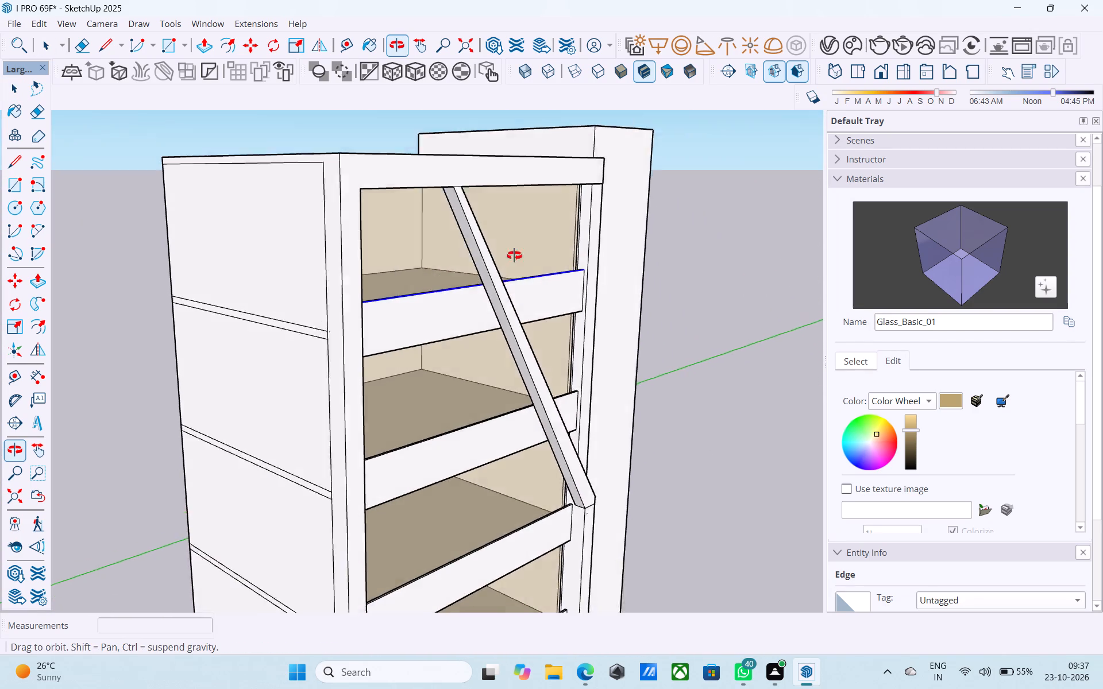
shift+middle_drag(514, 256, 151, 313)
scroll(420, 301, up, 4)
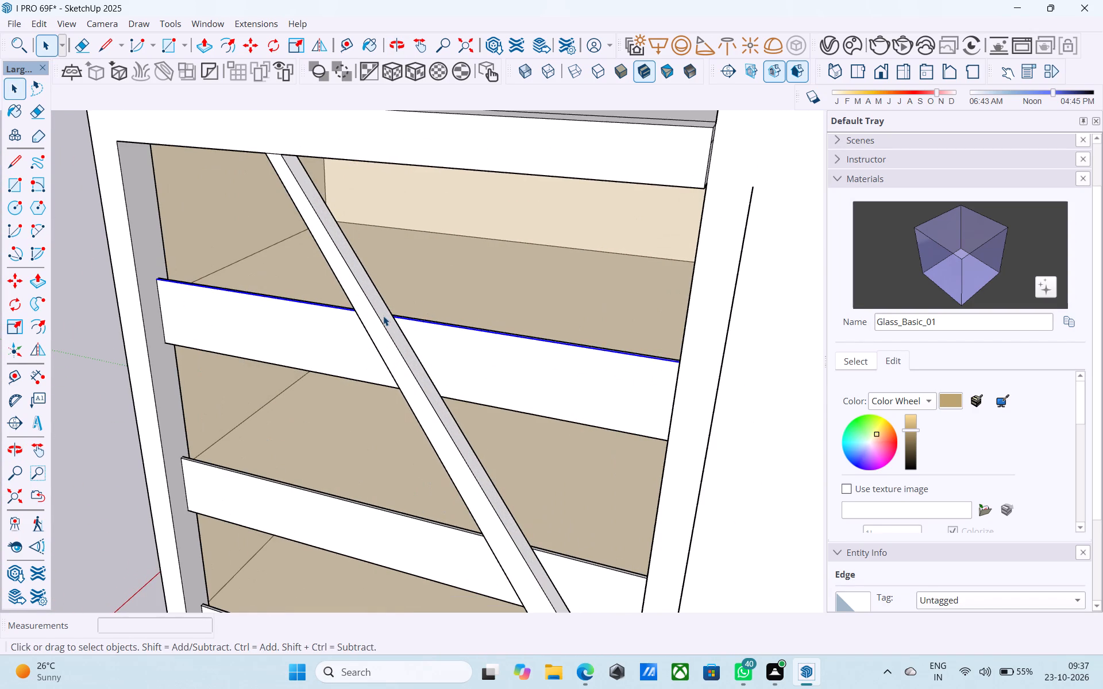
scroll(396, 302, up, 6)
scroll(396, 300, down, 6)
middle_drag(396, 300, 869, 237)
scroll(638, 280, up, 9)
middle_drag(544, 276, 661, 267)
scroll(661, 267, up, 1)
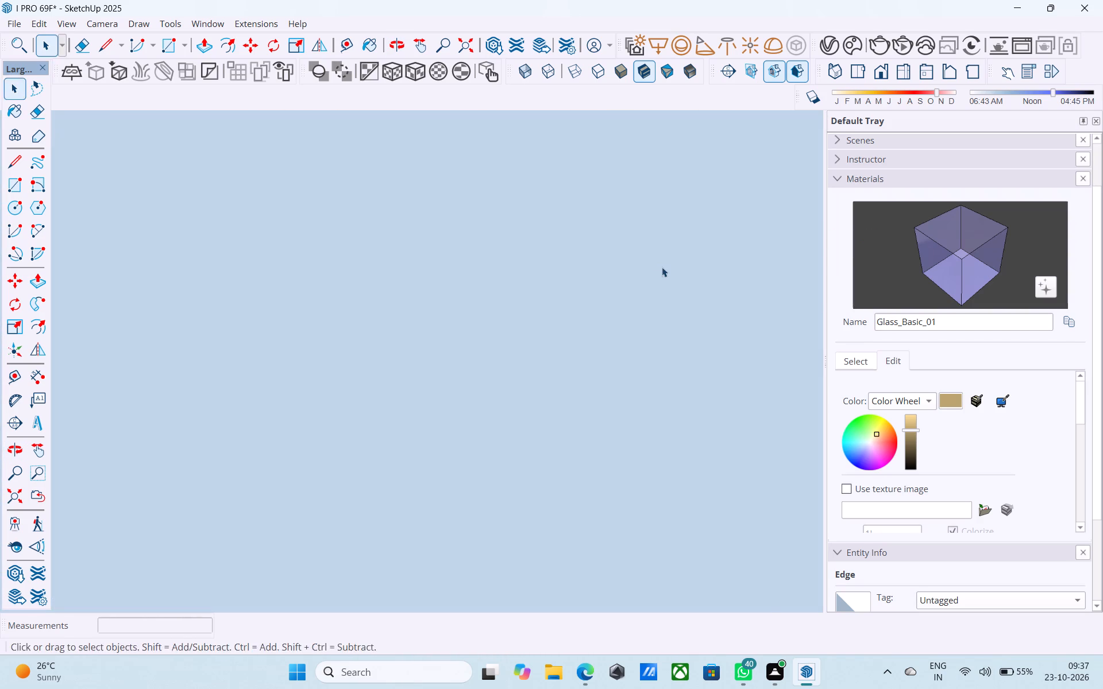
scroll(662, 267, up, 1)
middle_drag(658, 265, 369, 242)
scroll(365, 234, up, 1)
scroll(365, 234, down, 4)
scroll(365, 234, up, 1)
scroll(365, 234, down, 17)
scroll(371, 244, up, 2)
scroll(371, 244, down, 2)
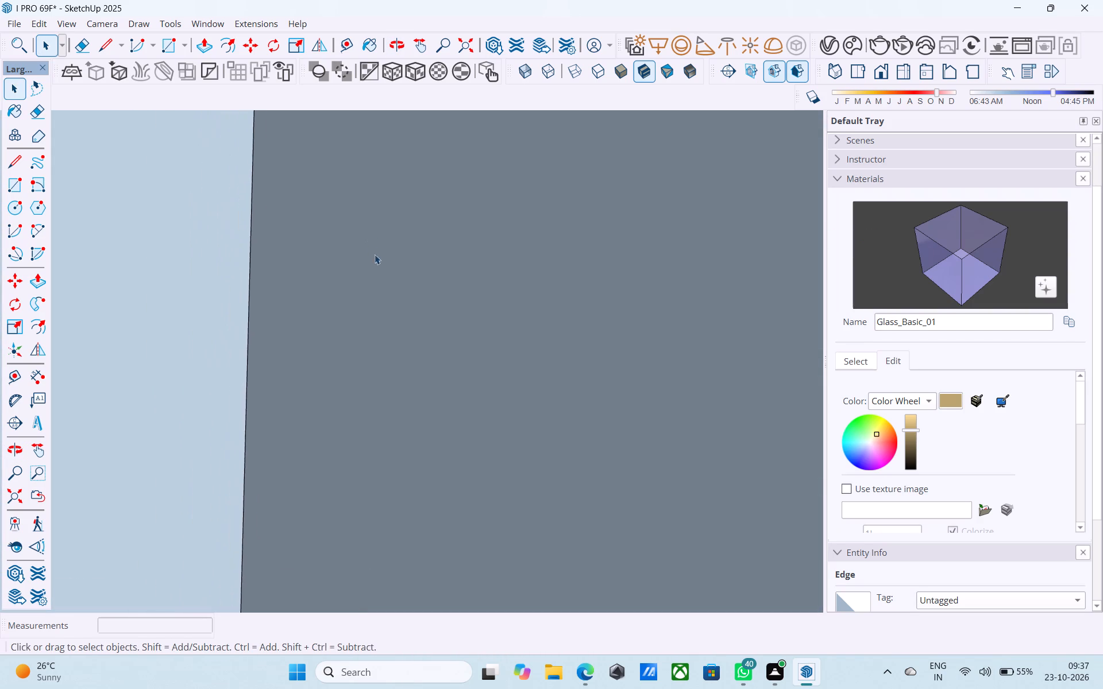
scroll(375, 254, down, 15)
scroll(366, 249, up, 2)
scroll(366, 249, down, 2)
scroll(366, 249, up, 2)
scroll(366, 249, down, 14)
scroll(392, 270, up, 1)
scroll(392, 270, down, 12)
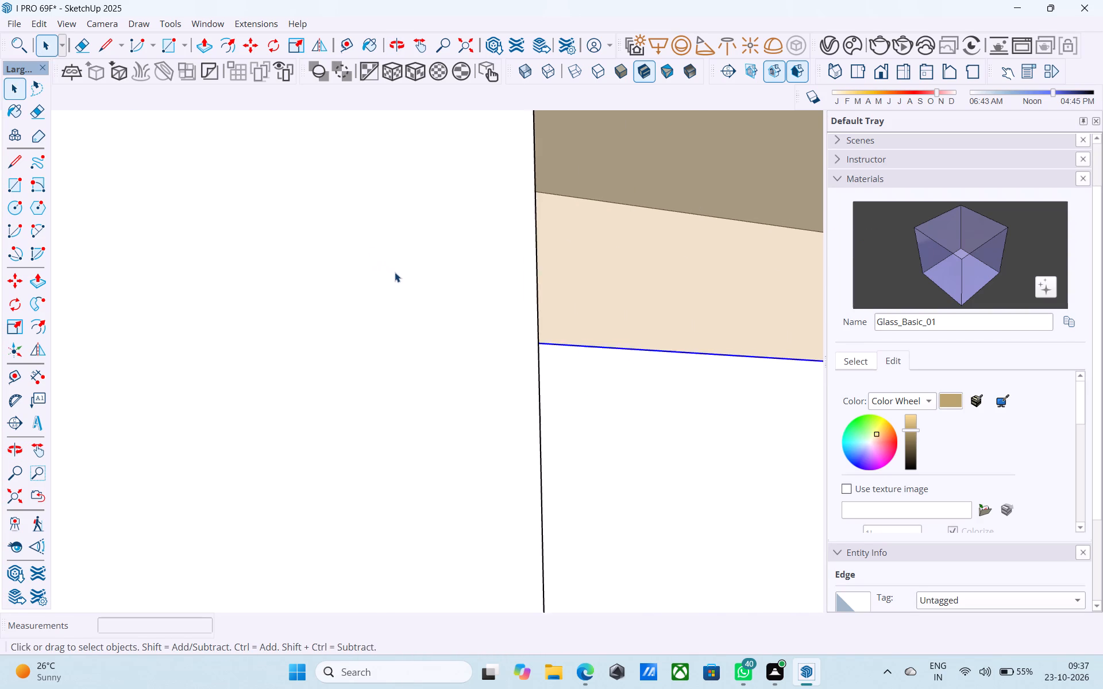
scroll(395, 272, down, 9)
scroll(399, 265, up, 1)
scroll(399, 265, down, 7)
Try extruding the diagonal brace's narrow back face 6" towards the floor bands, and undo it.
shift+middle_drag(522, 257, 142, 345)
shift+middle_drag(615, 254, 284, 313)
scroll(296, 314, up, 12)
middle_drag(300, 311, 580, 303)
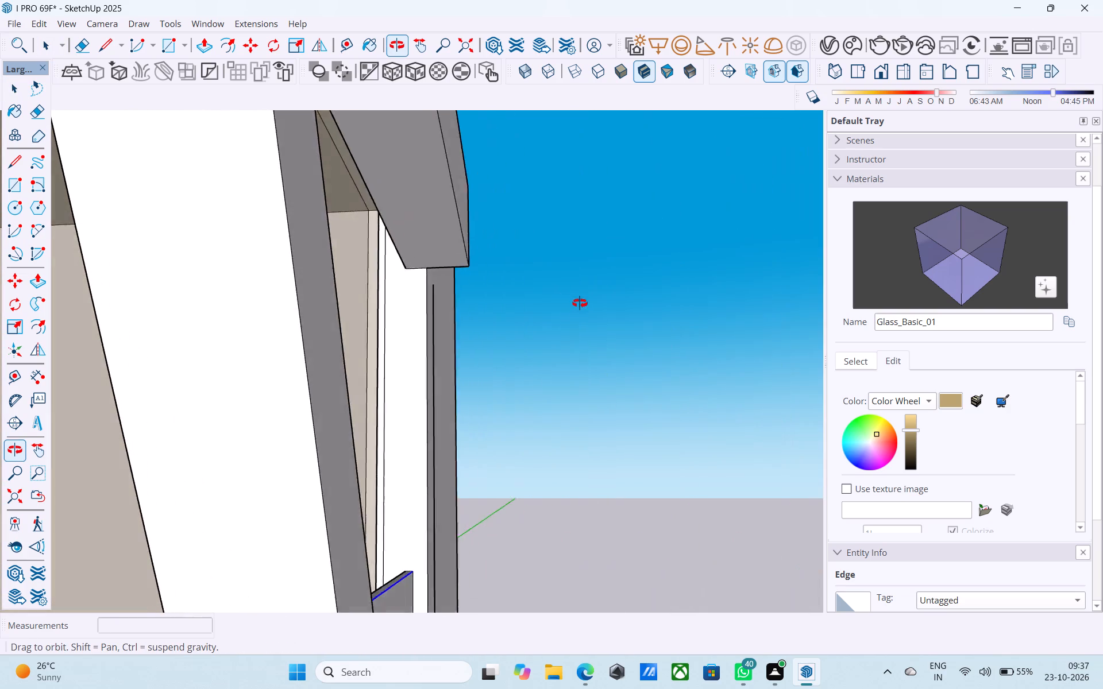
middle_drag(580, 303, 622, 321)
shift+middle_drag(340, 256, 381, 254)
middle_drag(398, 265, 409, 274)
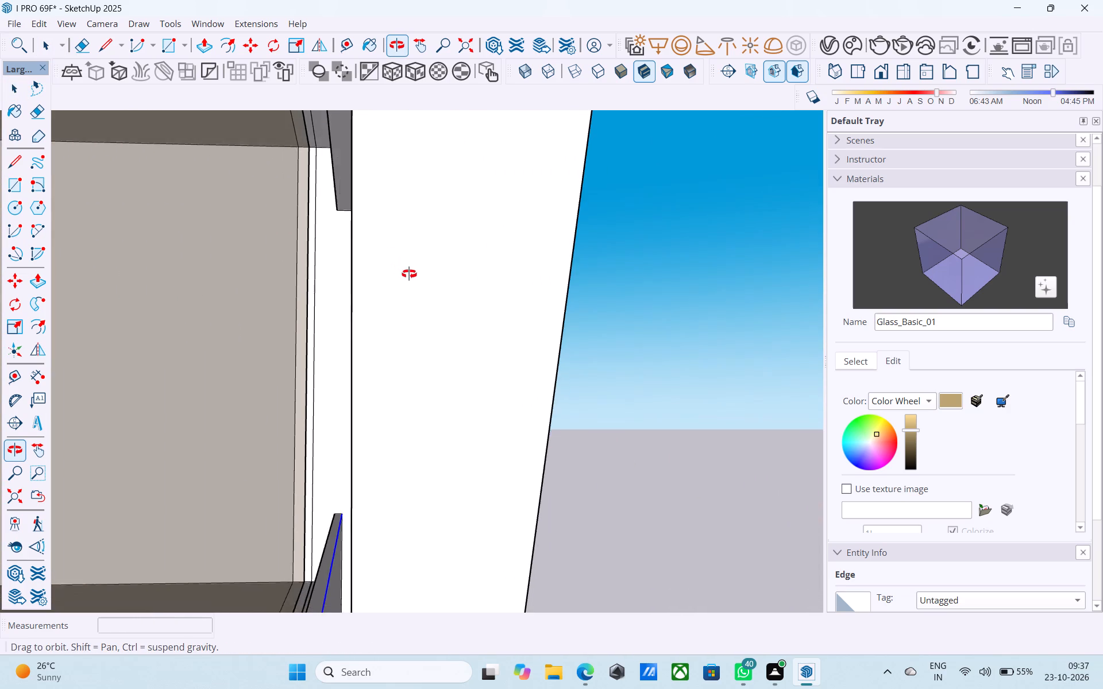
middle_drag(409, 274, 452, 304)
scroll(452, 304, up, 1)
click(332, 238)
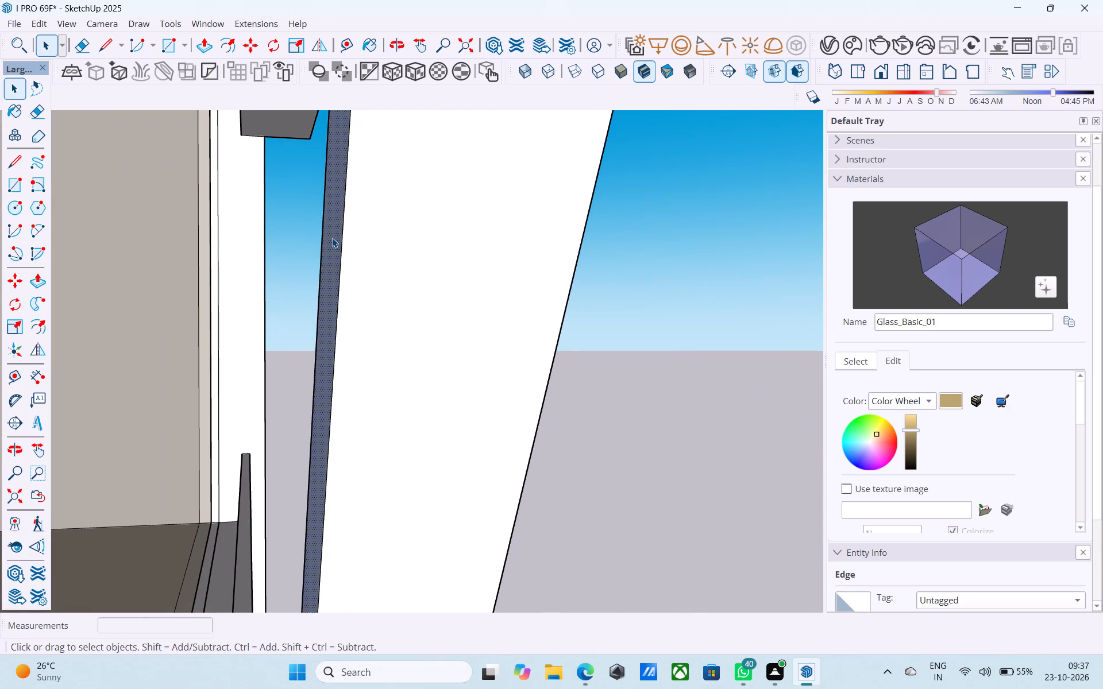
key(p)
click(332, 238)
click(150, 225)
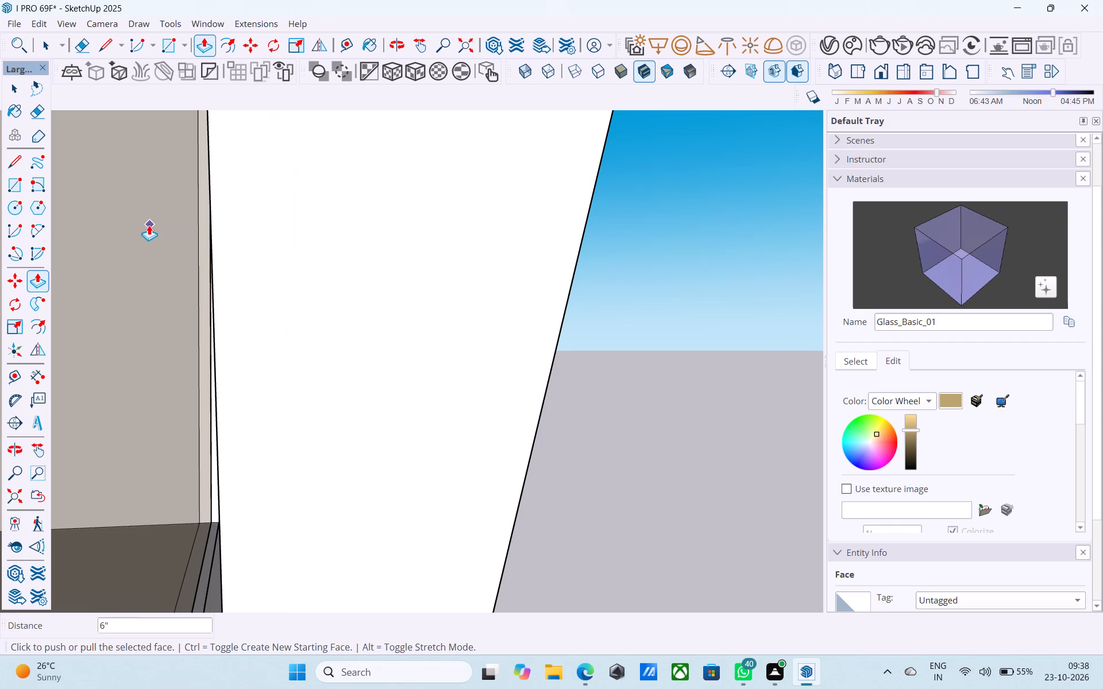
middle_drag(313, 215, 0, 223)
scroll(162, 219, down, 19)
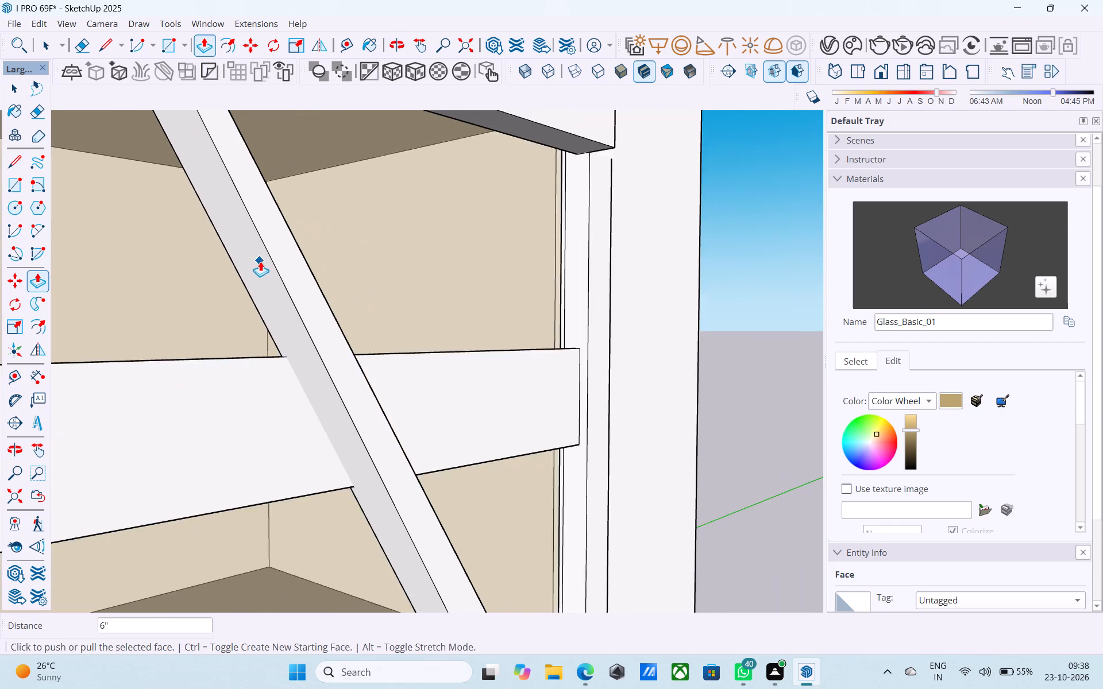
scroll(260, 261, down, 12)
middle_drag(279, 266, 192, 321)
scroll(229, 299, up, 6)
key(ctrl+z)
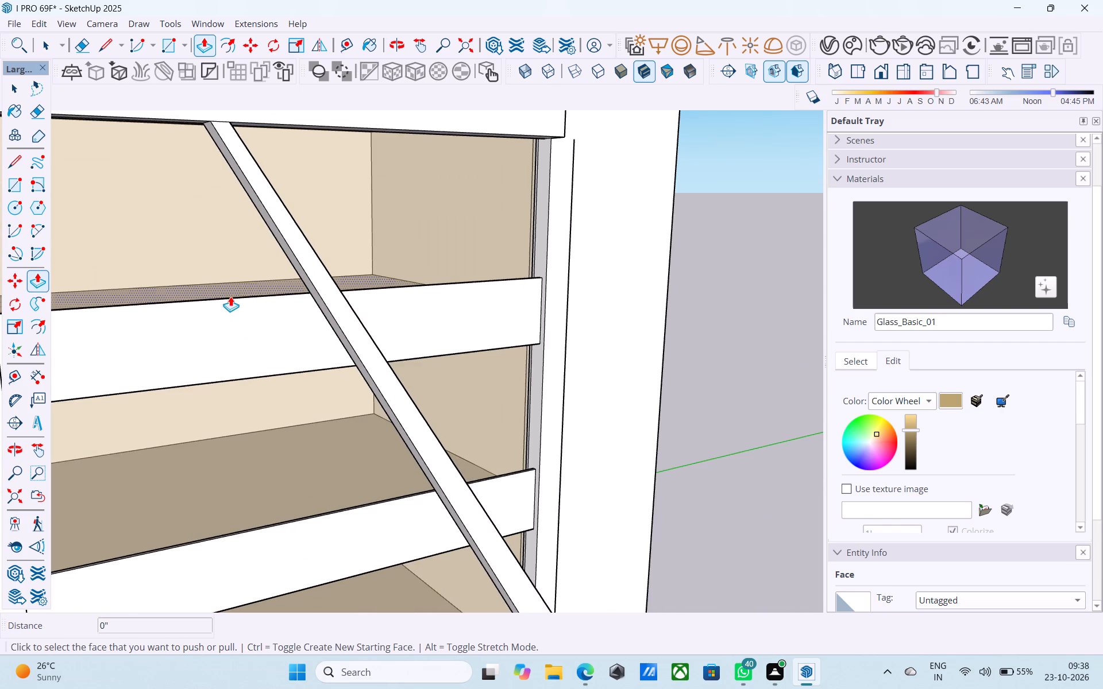
Examine the whole facade with the diagonal brace, short post and tower from both sides.
middle_drag(265, 271, 292, 256)
scroll(280, 245, down, 6)
key(space)
middle_drag(274, 246, 477, 180)
scroll(274, 246, down, 1)
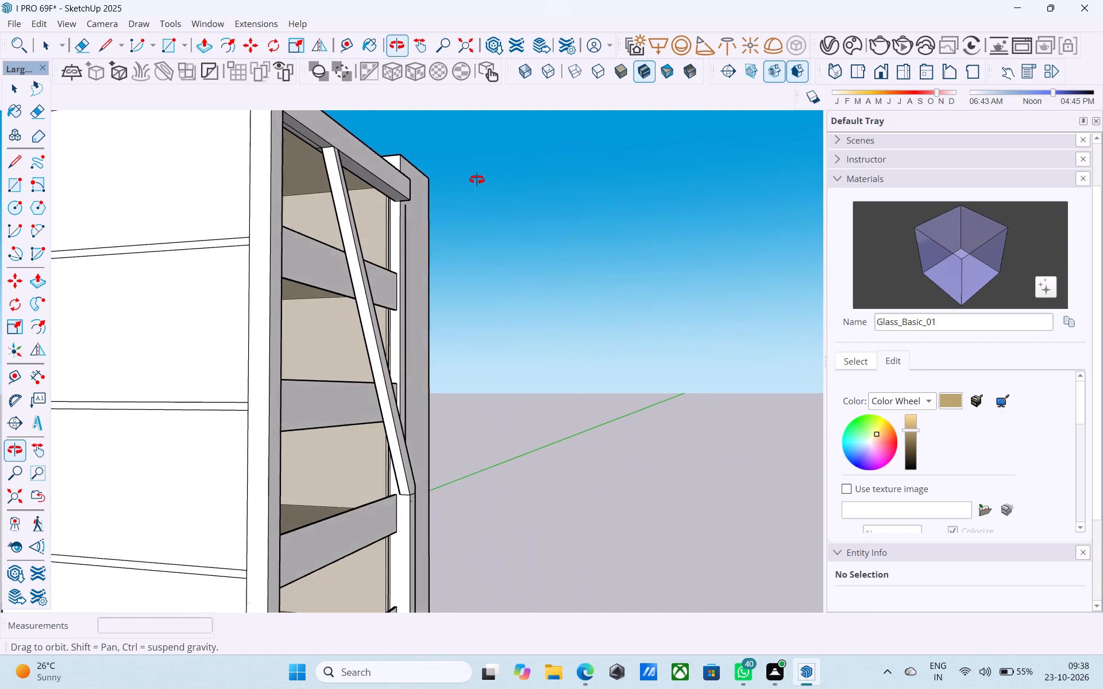
middle_drag(477, 180, 327, 205)
scroll(327, 204, down, 5)
middle_drag(322, 234, 311, 230)
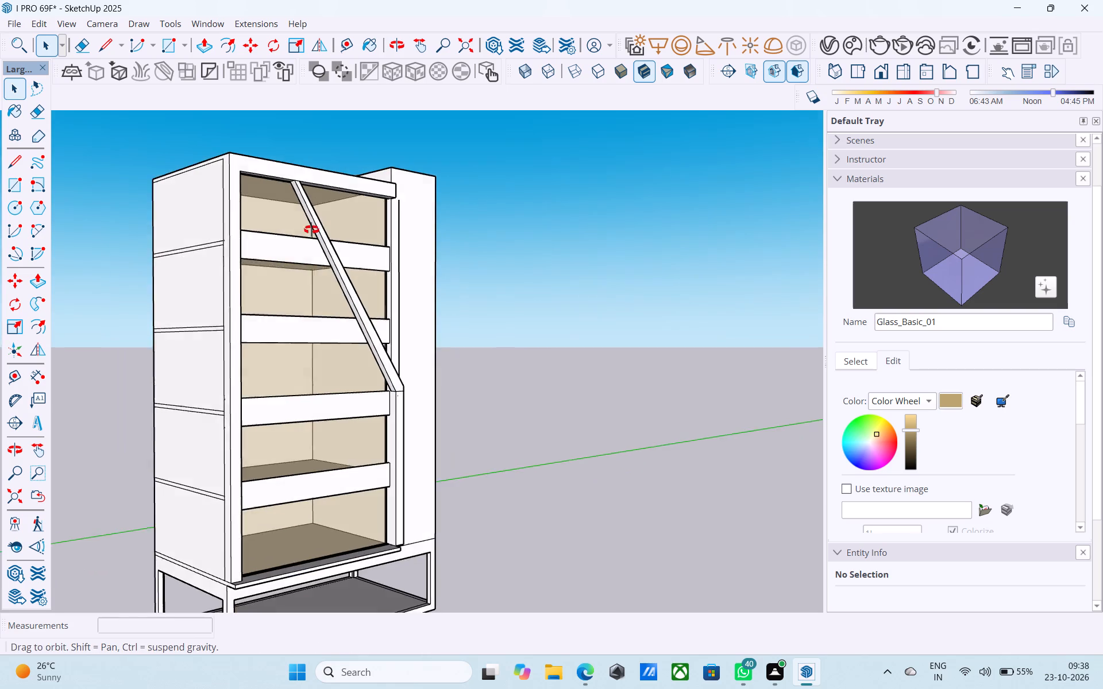
middle_drag(311, 230, 299, 272)
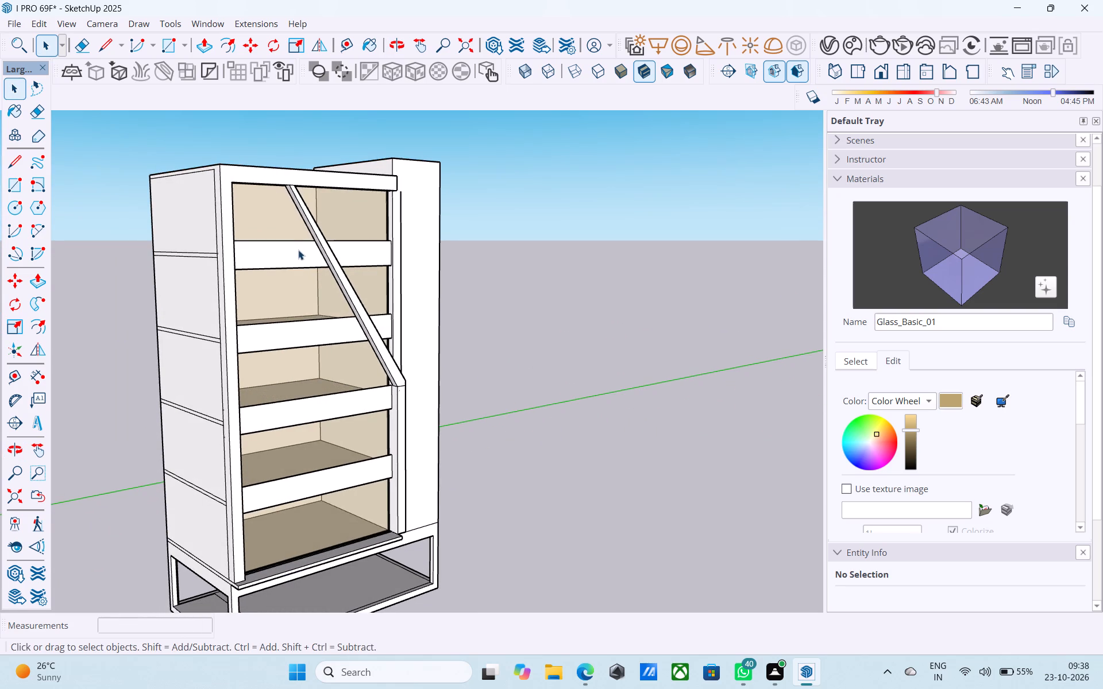
scroll(300, 253, down, 6)
middle_drag(316, 269, 157, 288)
scroll(328, 250, up, 6)
scroll(407, 191, up, 1)
middle_drag(404, 191, 145, 239)
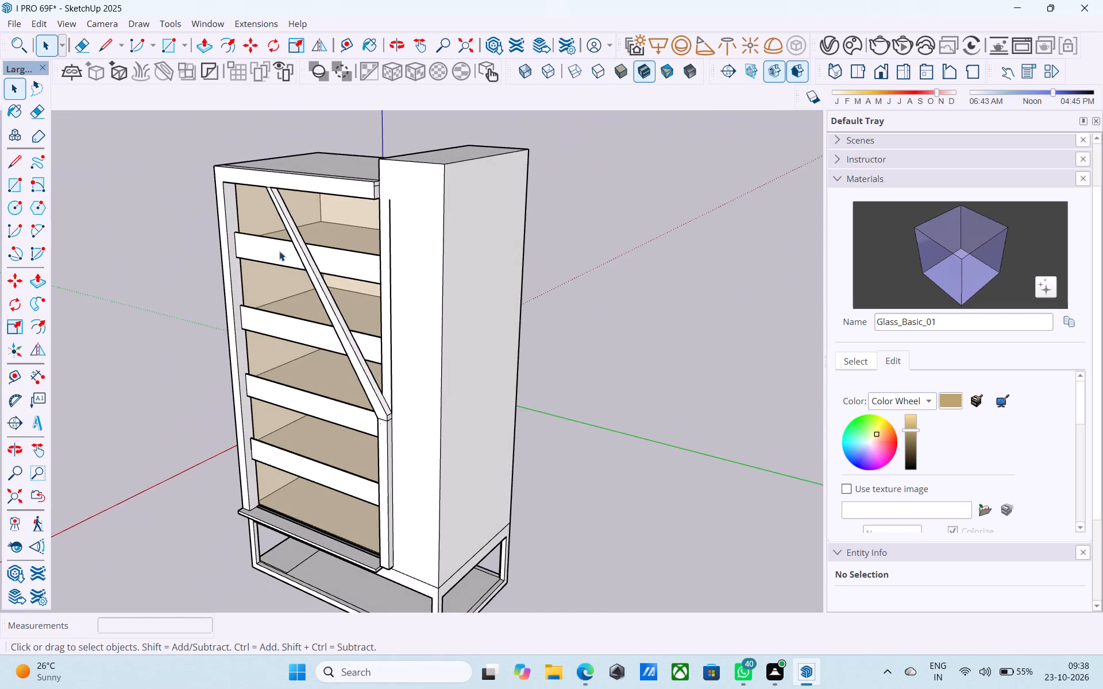
scroll(304, 250, up, 8)
scroll(306, 249, down, 6)
middle_drag(306, 257, 322, 204)
scroll(322, 204, up, 5)
scroll(322, 204, down, 7)
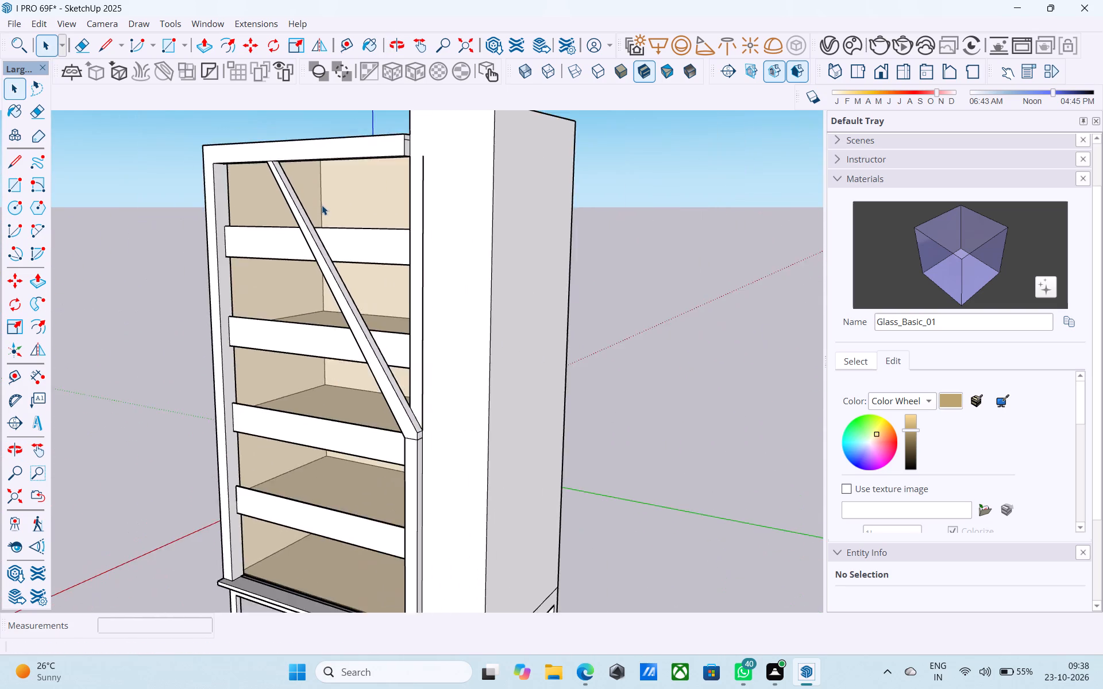
Erase the seam edges between the diagonal brace and the short post on the front and side faces.
scroll(322, 205, down, 4)
middle_drag(372, 347, 373, 338)
scroll(408, 369, up, 6)
scroll(361, 334, up, 6)
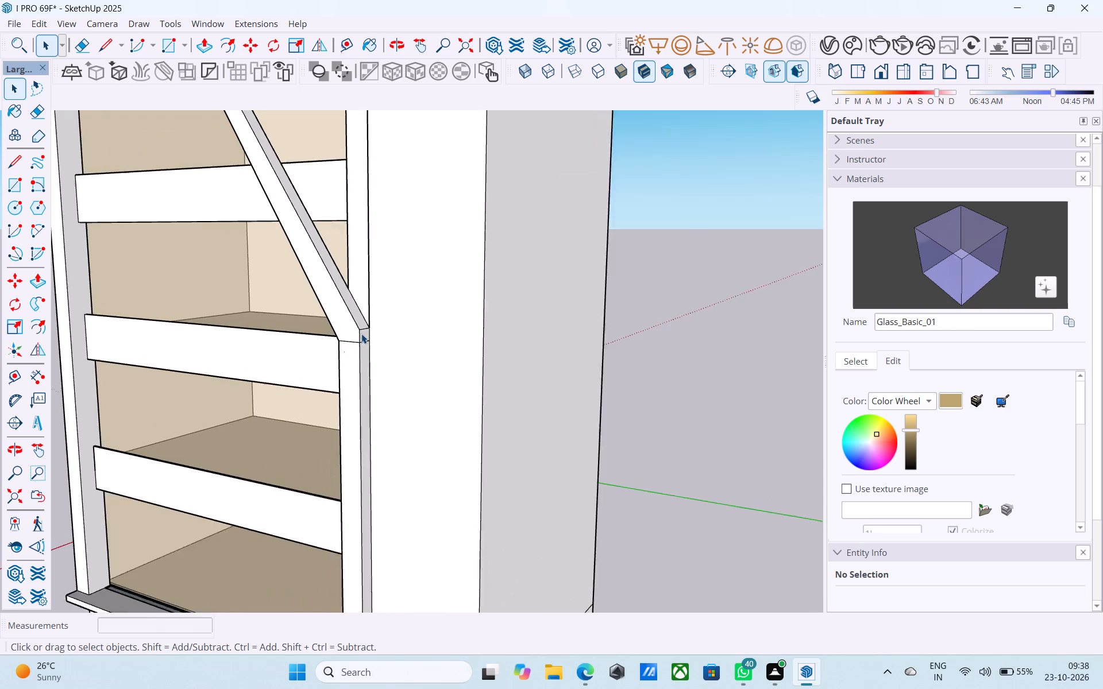
scroll(361, 334, up, 2)
key(e)
scroll(357, 336, up, 4)
drag(346, 341, 348, 362)
drag(370, 351, 372, 357)
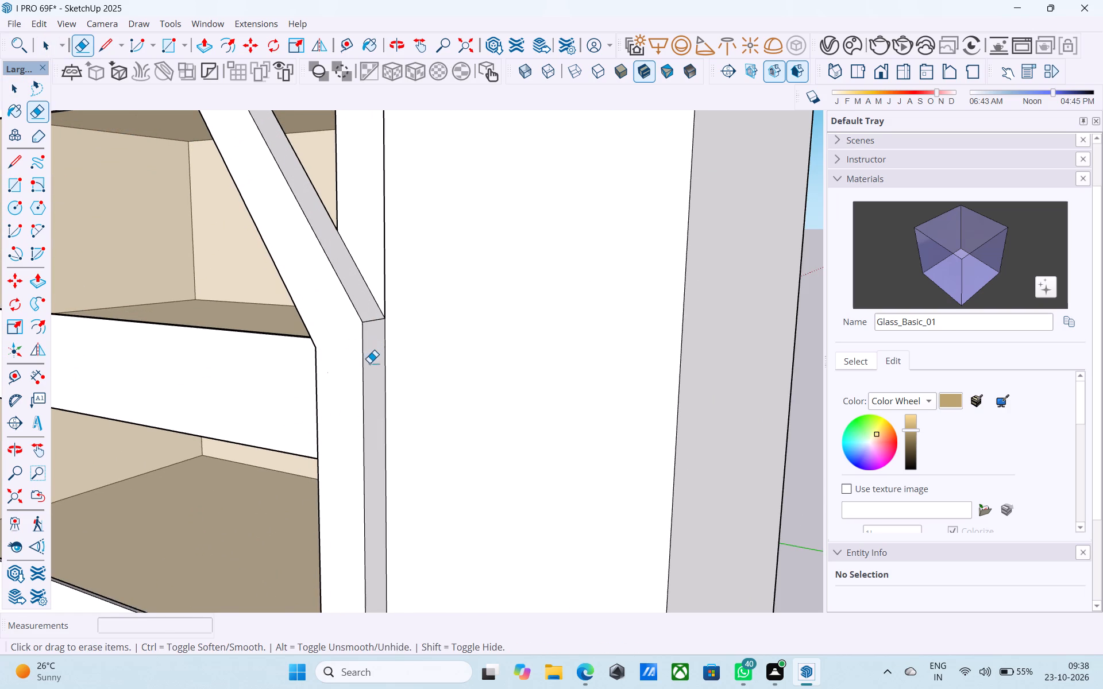
scroll(367, 355, down, 15)
scroll(364, 381, up, 2)
key(space)
Examine the facade from above and below, checking the brace's joints with the short post and the top frame.
middle_drag(360, 381, 426, 335)
scroll(426, 327, down, 2)
scroll(426, 327, up, 1)
scroll(426, 327, down, 5)
scroll(426, 327, up, 1)
scroll(426, 327, down, 11)
middle_drag(426, 328, 461, 369)
scroll(416, 260, up, 5)
middle_drag(412, 220, 403, 214)
scroll(391, 223, up, 5)
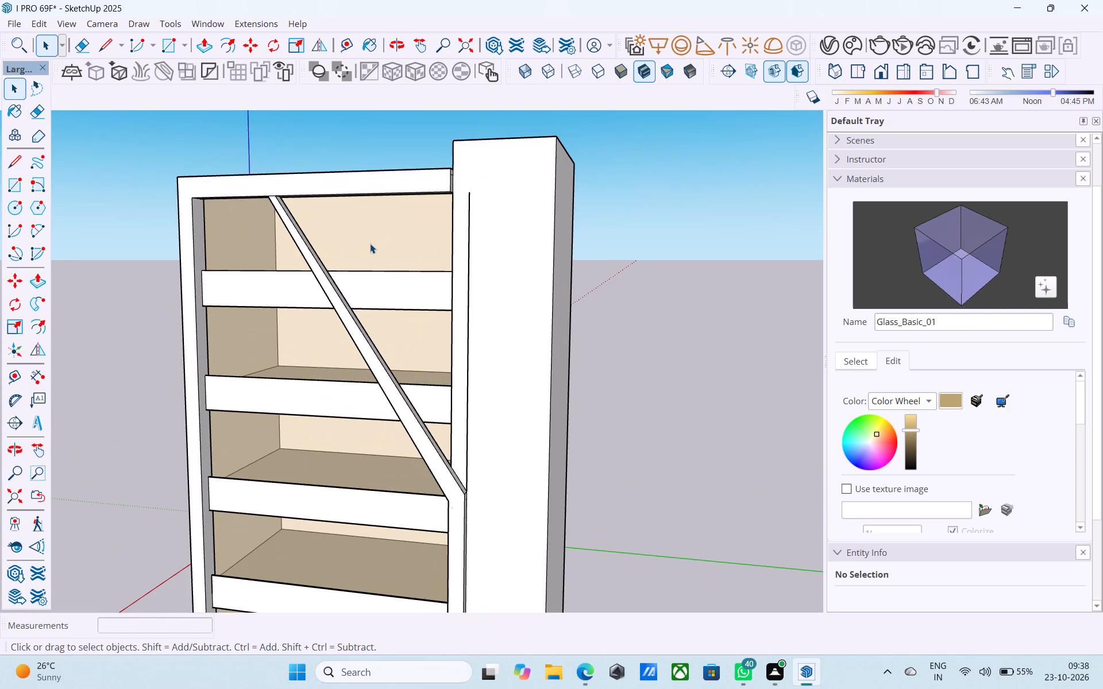
scroll(370, 243, up, 1)
middle_drag(370, 243, 542, 145)
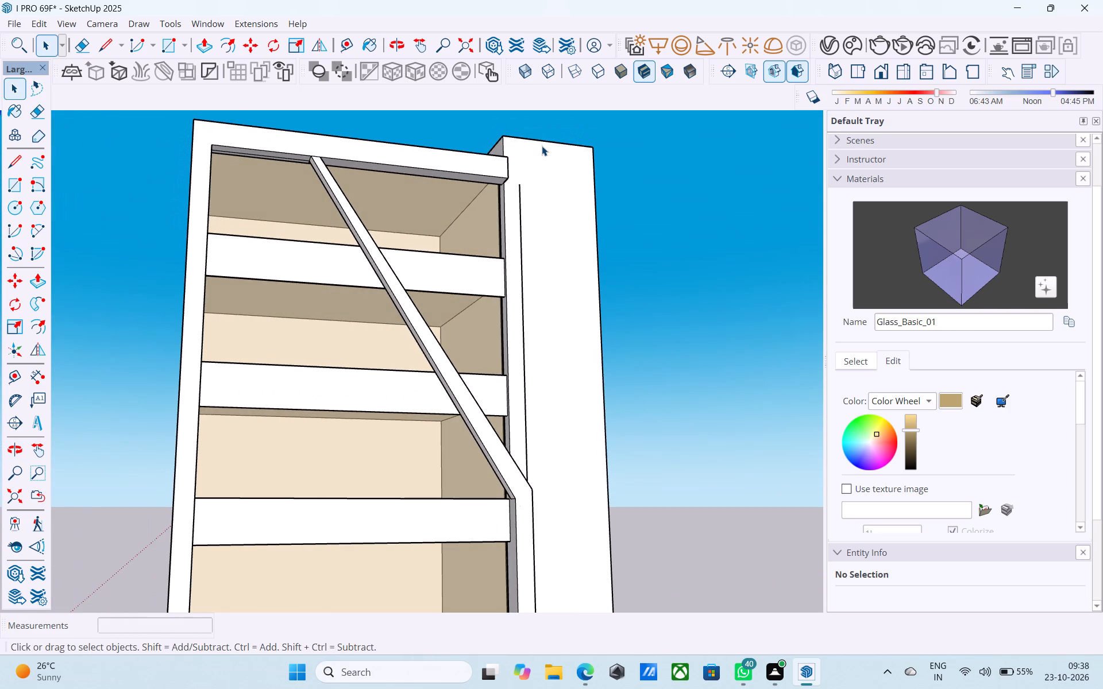
middle_drag(520, 157, 350, 323)
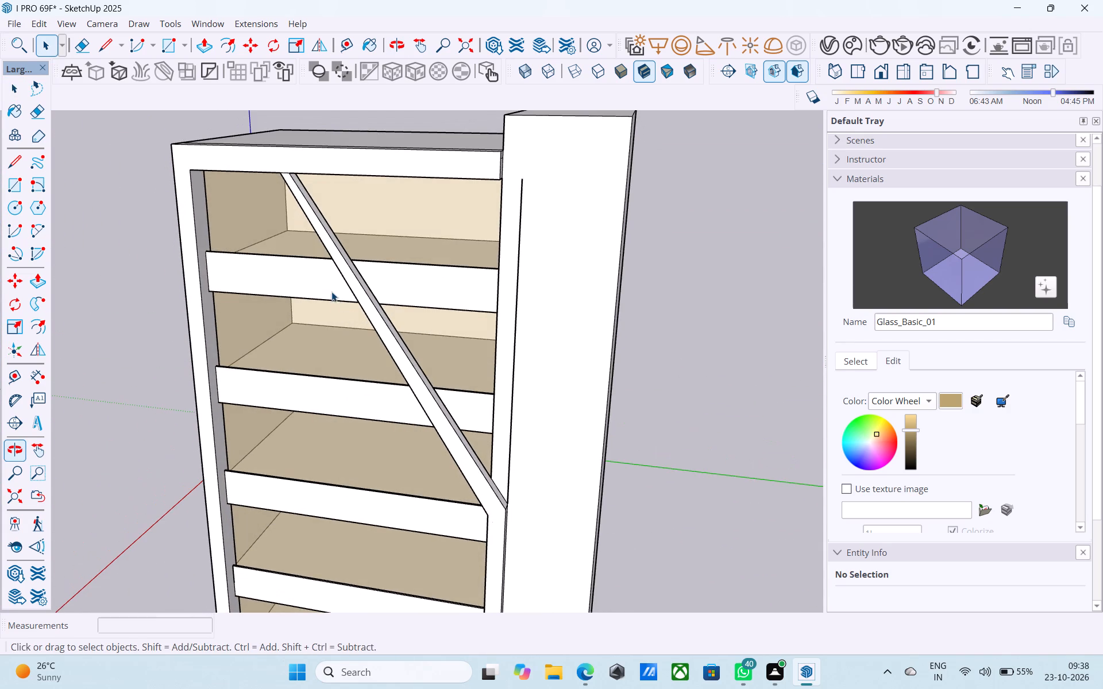
Draw a line across the top frame member's front face, extending the brace's long edge from its upper corner to the frame's top edge.
scroll(261, 160, up, 10)
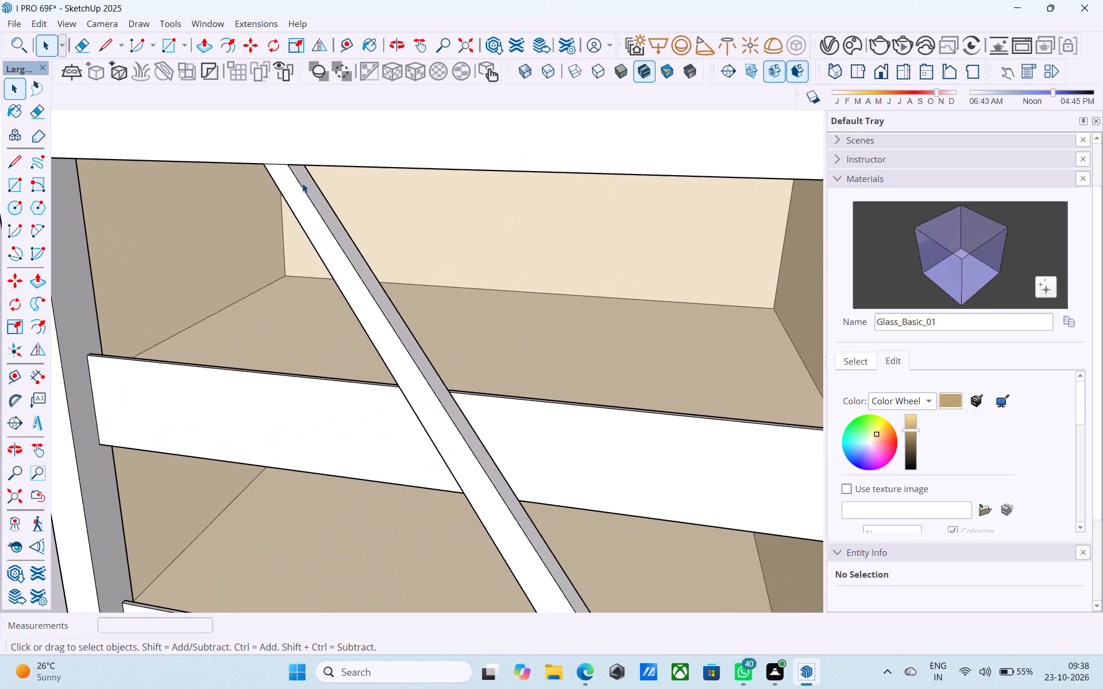
middle_drag(300, 180, 441, 367)
key(l)
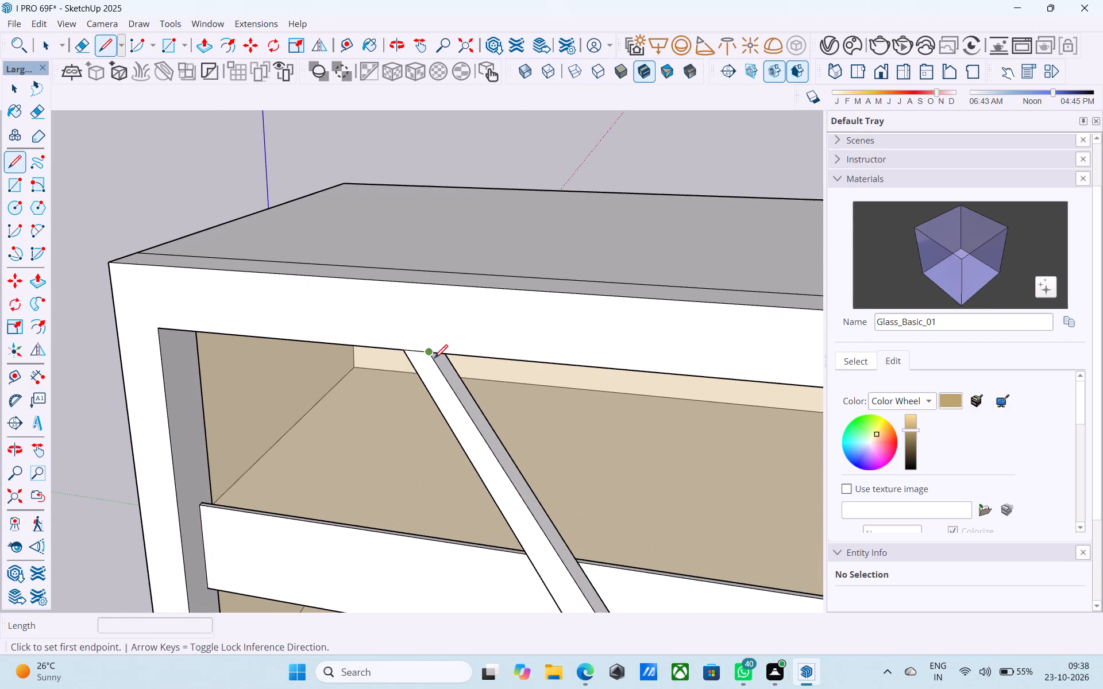
click(429, 350)
click(379, 273)
middle_drag(419, 349, 379, 317)
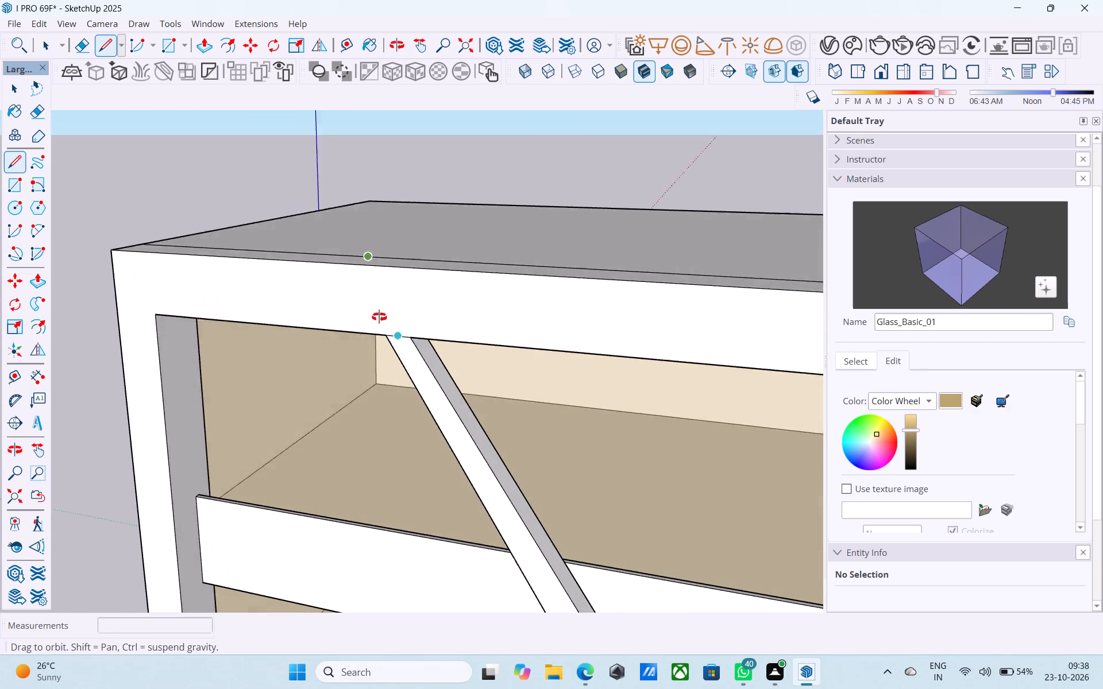
middle_drag(379, 317, 364, 302)
click(383, 318)
scroll(356, 243, up, 4)
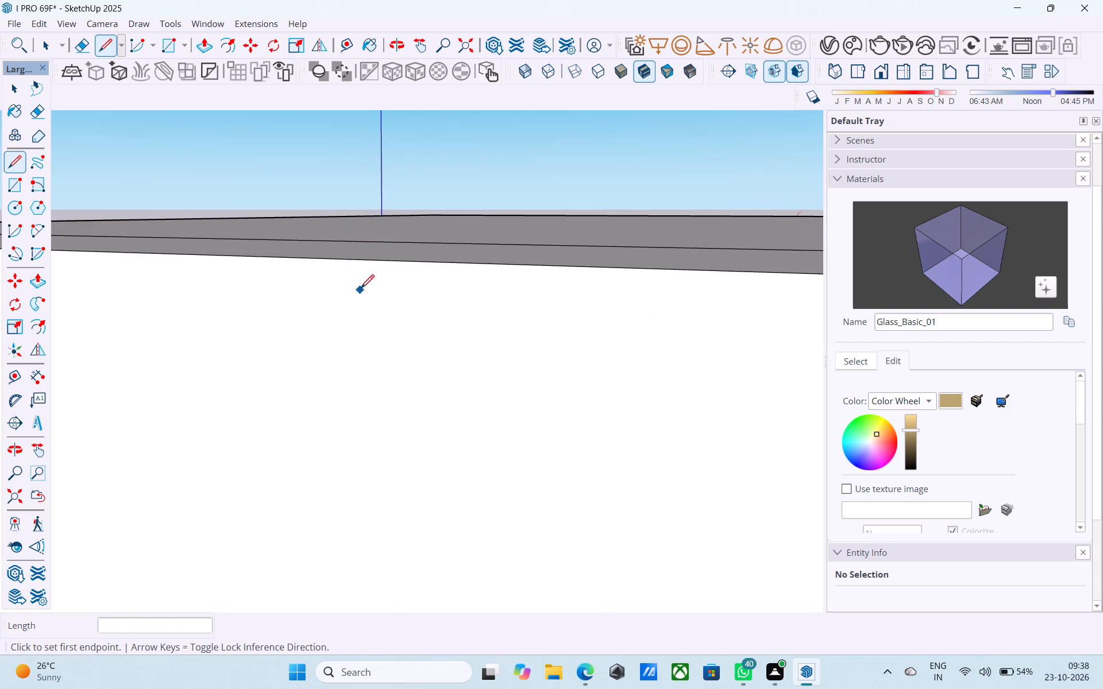
scroll(361, 289, down, 5)
scroll(361, 288, up, 1)
scroll(363, 293, down, 9)
middle_drag(396, 342, 308, 381)
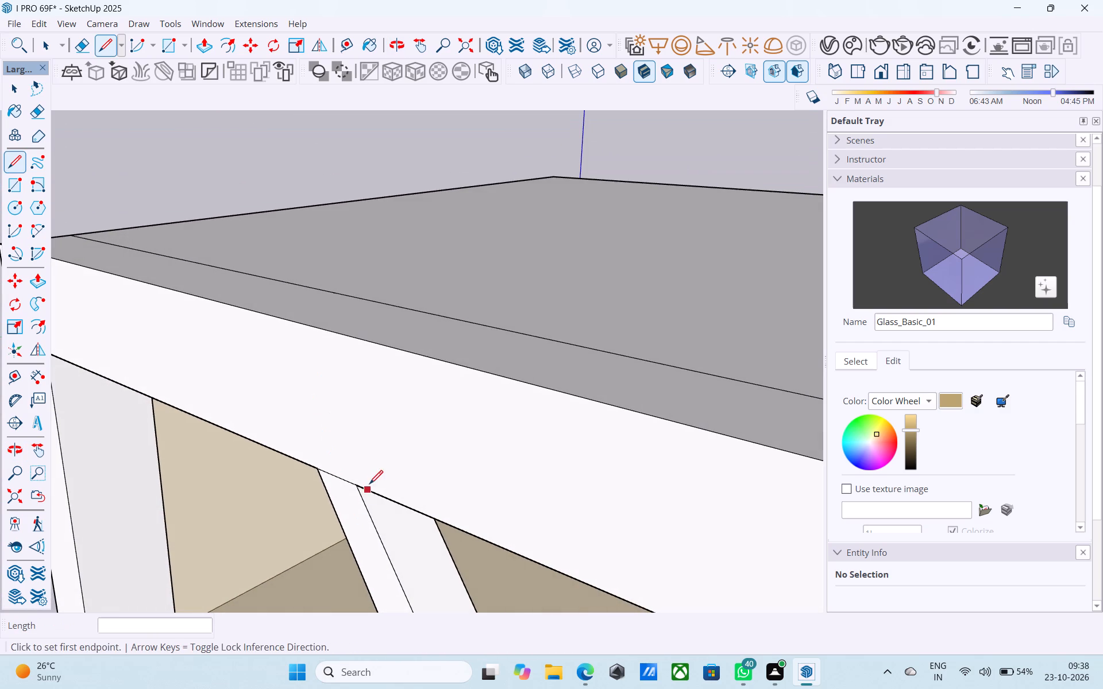
click(359, 486)
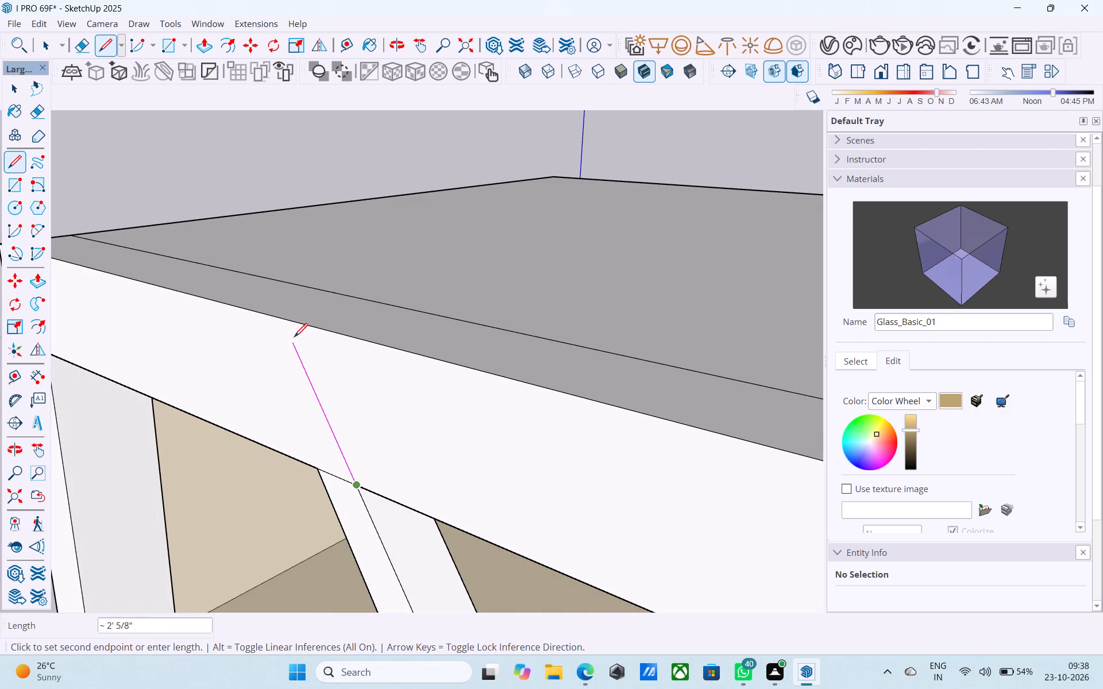
click(279, 322)
key(space)
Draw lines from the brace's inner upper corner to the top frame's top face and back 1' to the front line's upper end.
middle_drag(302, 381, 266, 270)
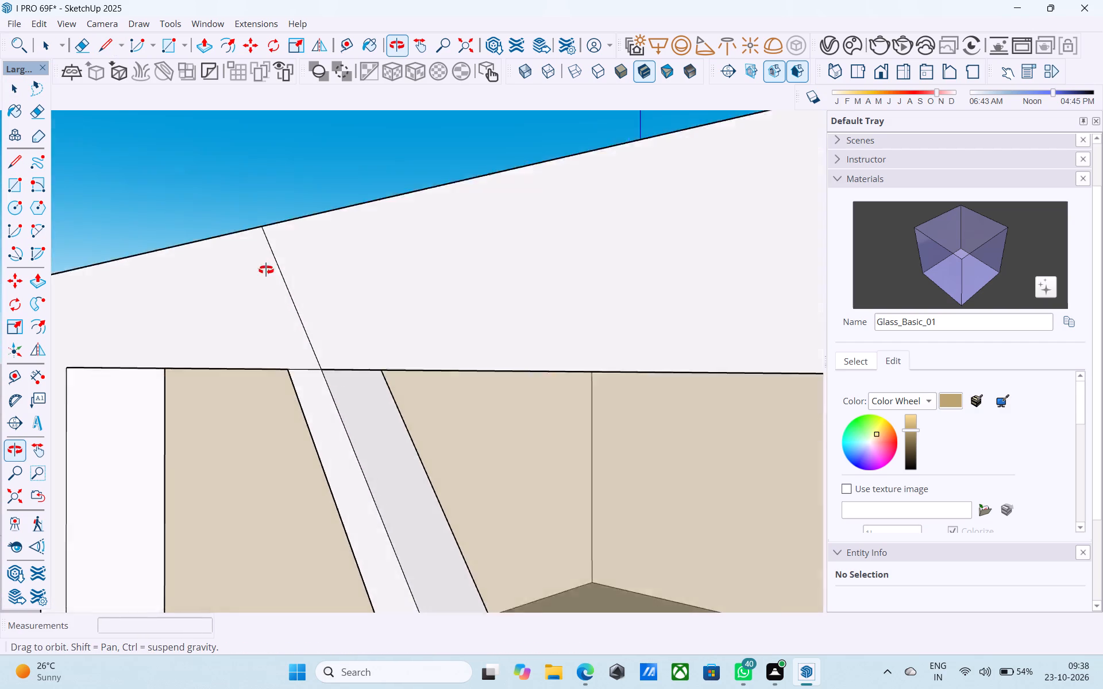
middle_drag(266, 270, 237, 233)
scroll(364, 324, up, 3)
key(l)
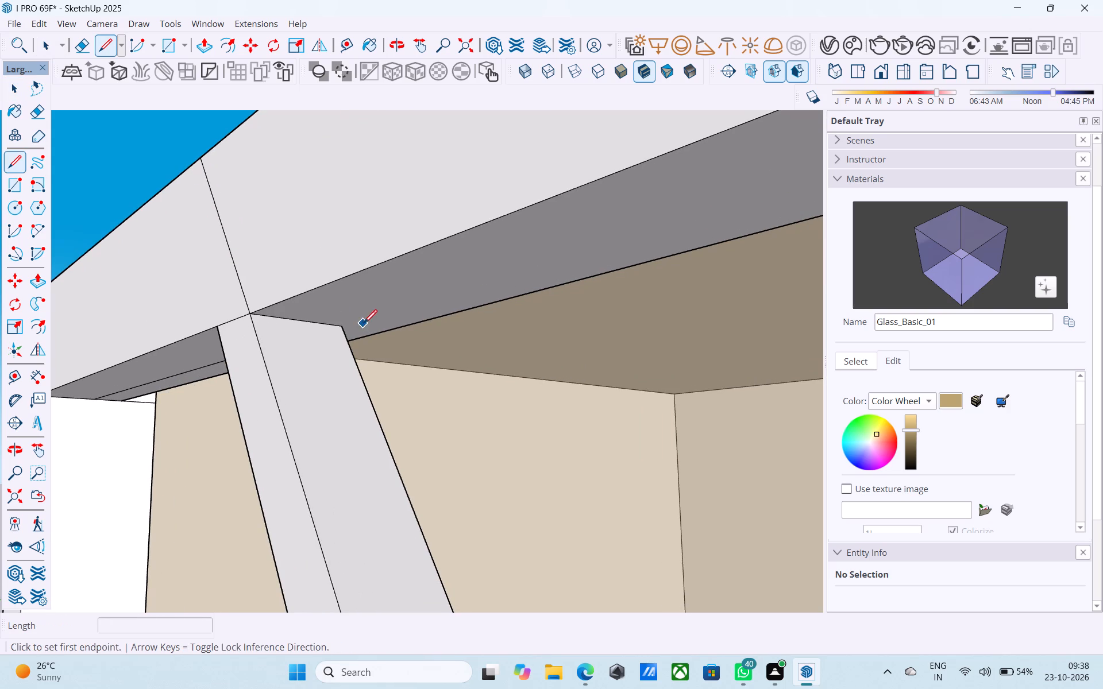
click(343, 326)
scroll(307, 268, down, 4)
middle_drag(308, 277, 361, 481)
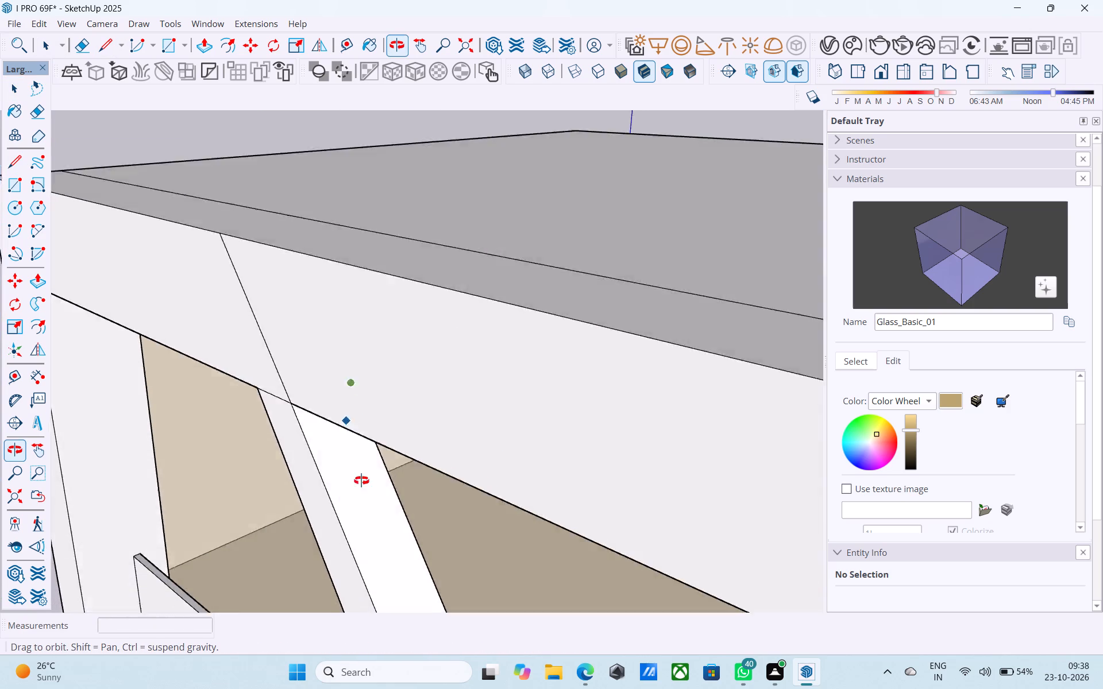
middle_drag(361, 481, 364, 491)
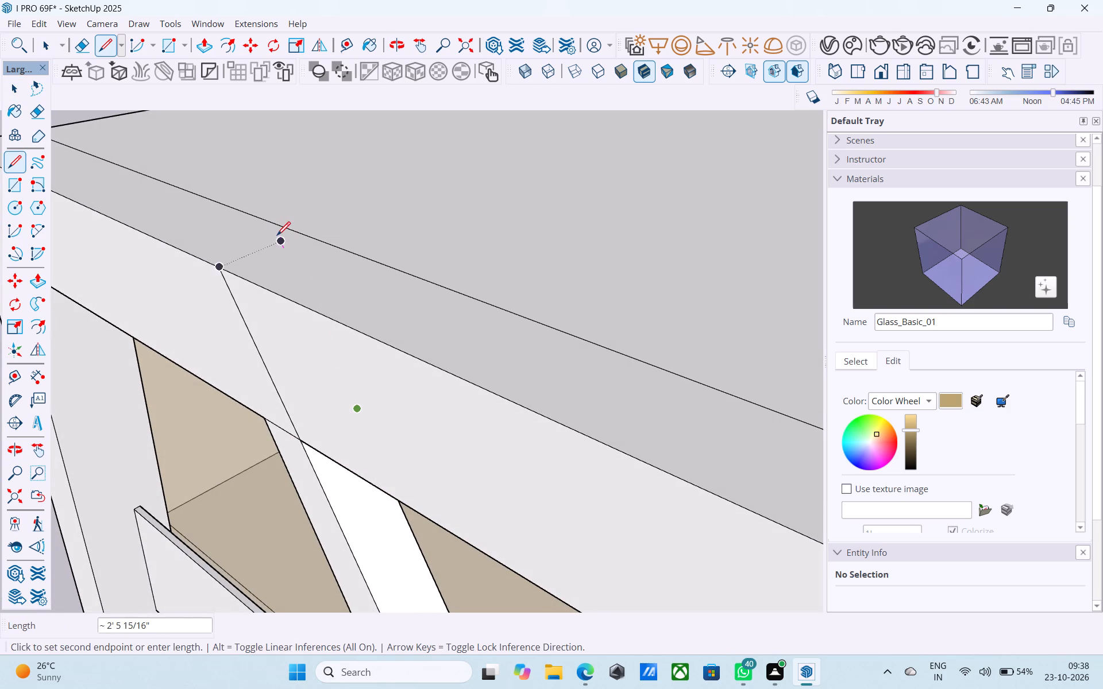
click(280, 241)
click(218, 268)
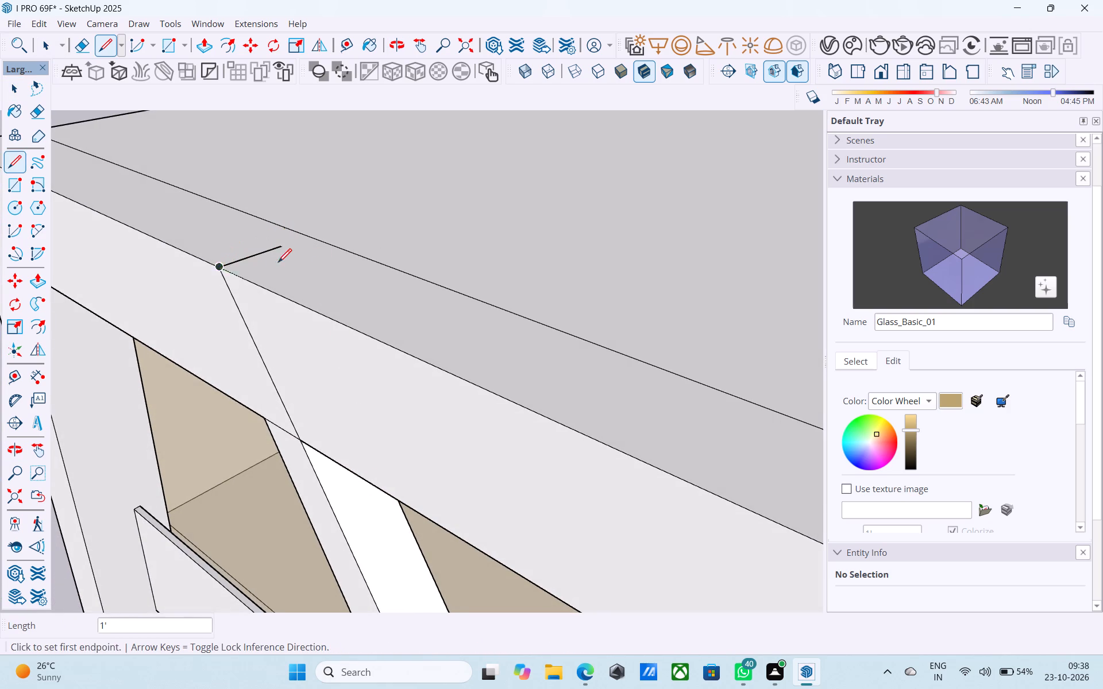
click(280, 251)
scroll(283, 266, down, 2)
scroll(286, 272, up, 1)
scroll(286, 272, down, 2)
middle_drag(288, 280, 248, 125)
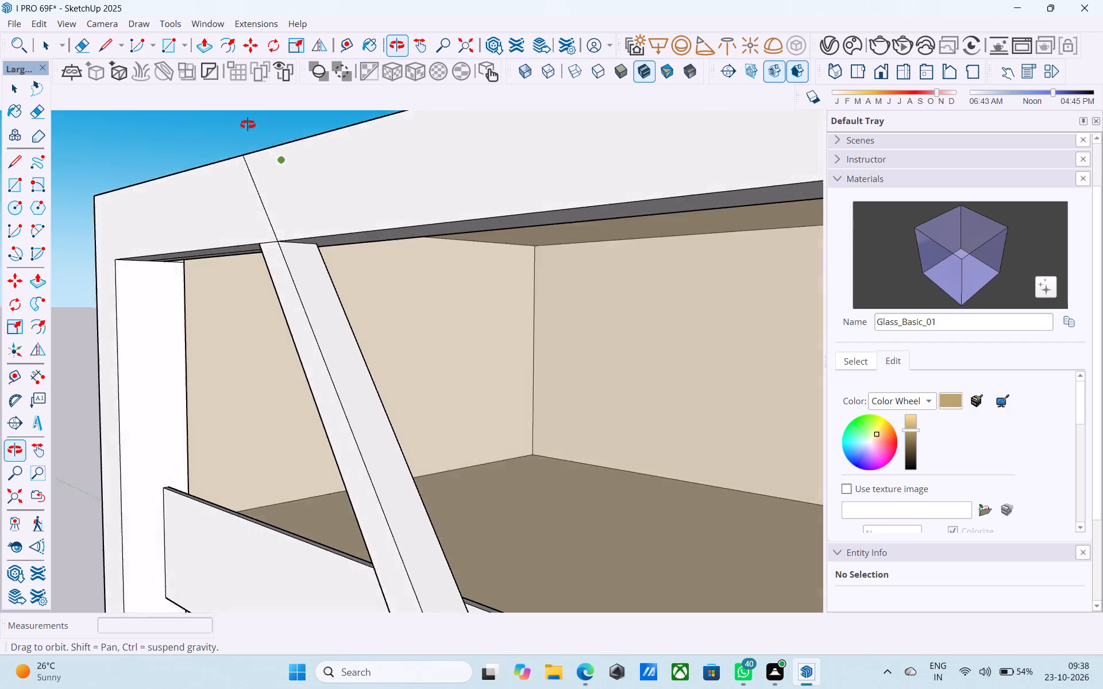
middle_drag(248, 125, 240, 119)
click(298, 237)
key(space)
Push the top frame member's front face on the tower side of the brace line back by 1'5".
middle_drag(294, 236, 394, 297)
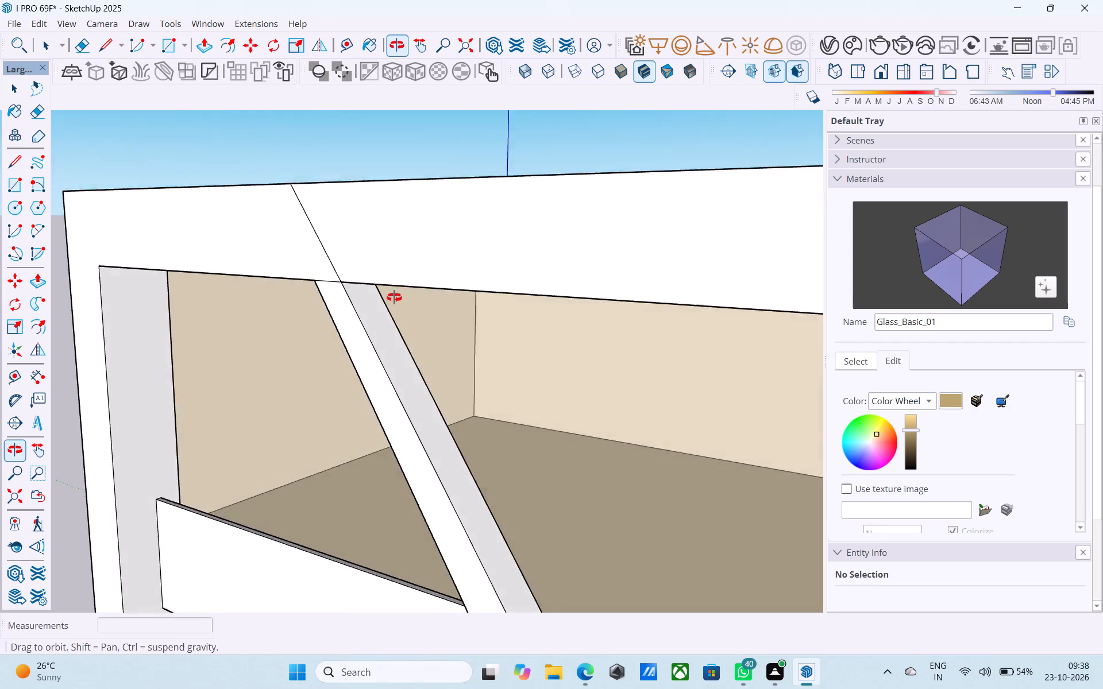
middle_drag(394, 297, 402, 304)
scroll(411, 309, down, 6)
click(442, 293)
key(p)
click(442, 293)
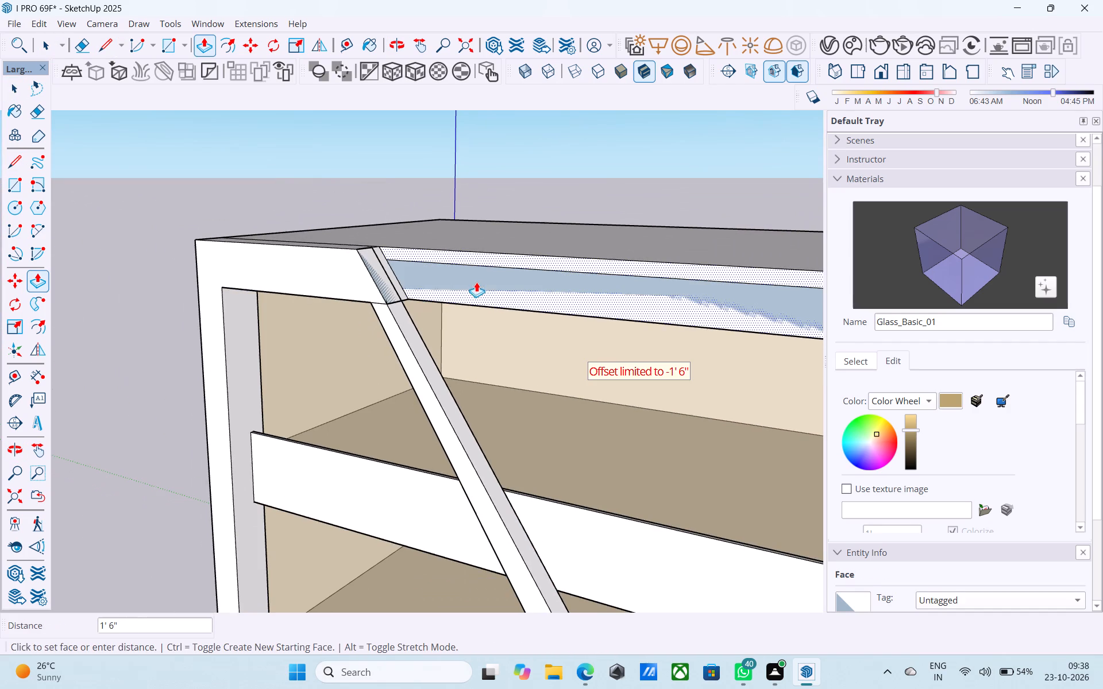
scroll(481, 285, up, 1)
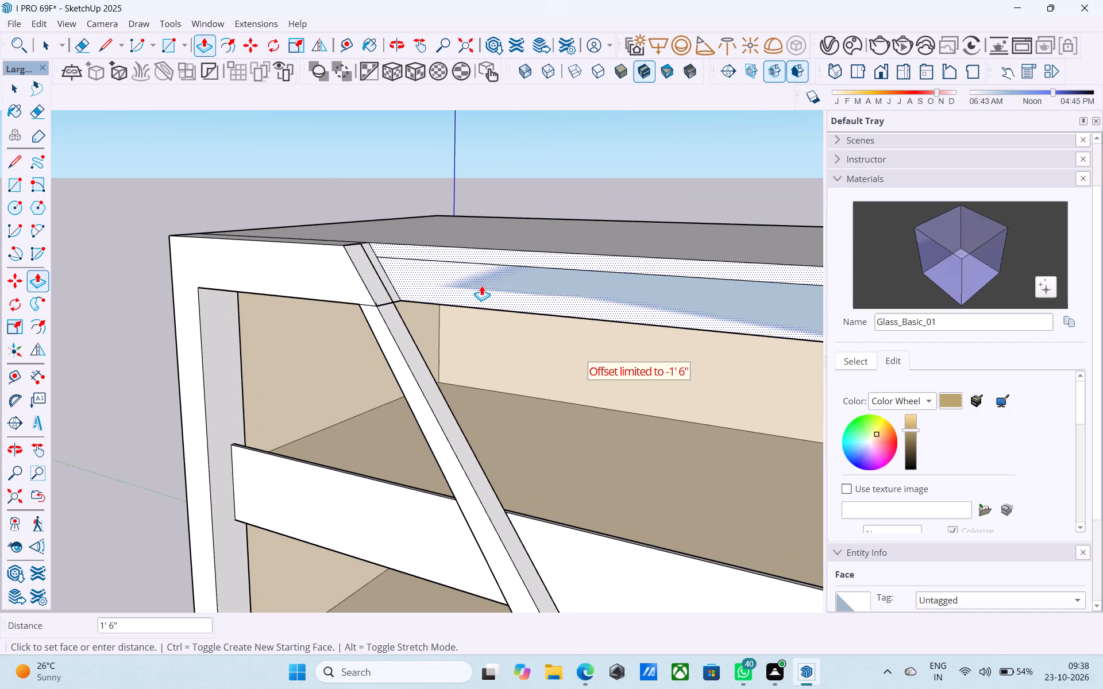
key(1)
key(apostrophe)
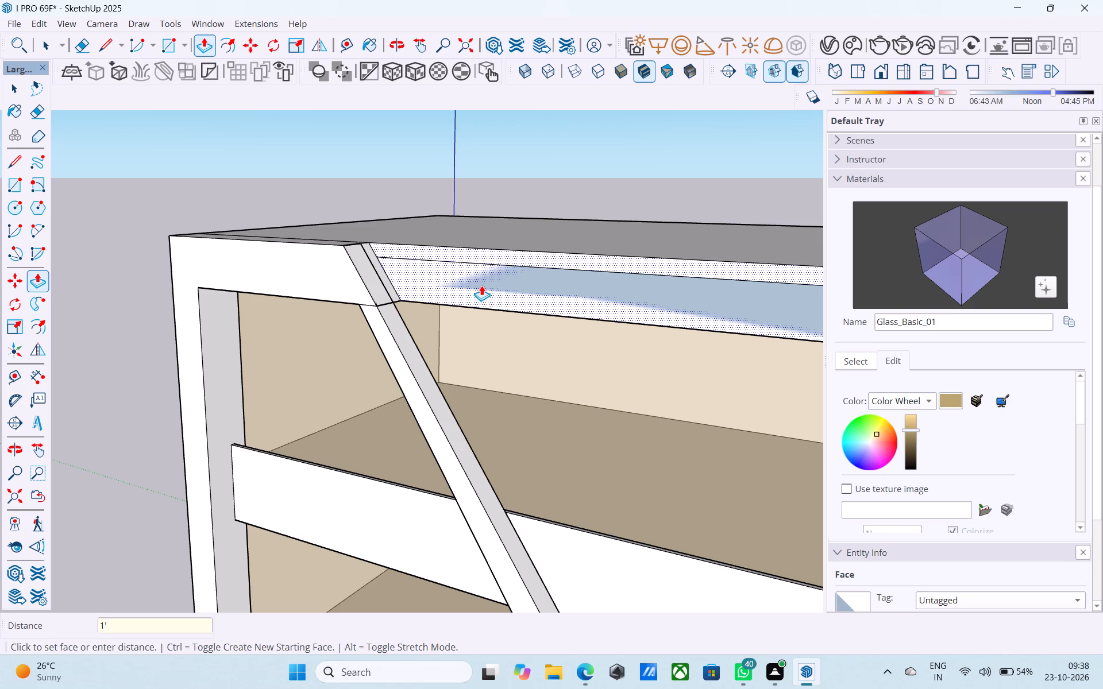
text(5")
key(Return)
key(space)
Examine the recessed top frame member and the brace's upper end from above and from the front.
scroll(449, 276, down, 8)
middle_drag(392, 269, 321, 366)
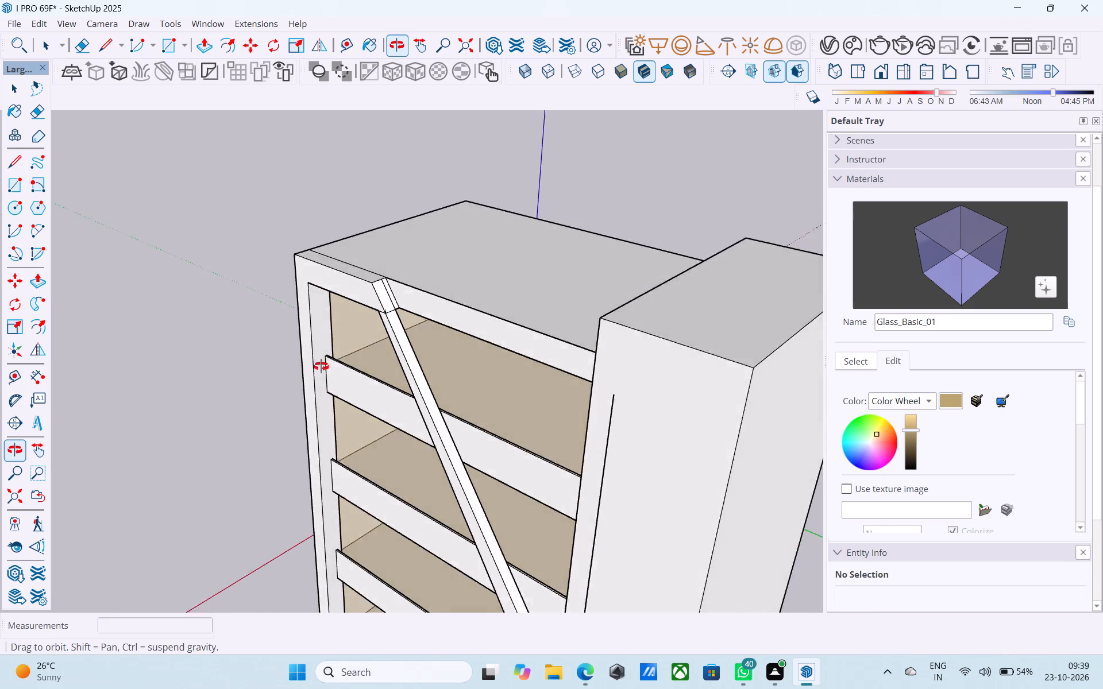
middle_drag(321, 366, 268, 419)
scroll(398, 326, up, 6)
middle_drag(392, 324, 300, 362)
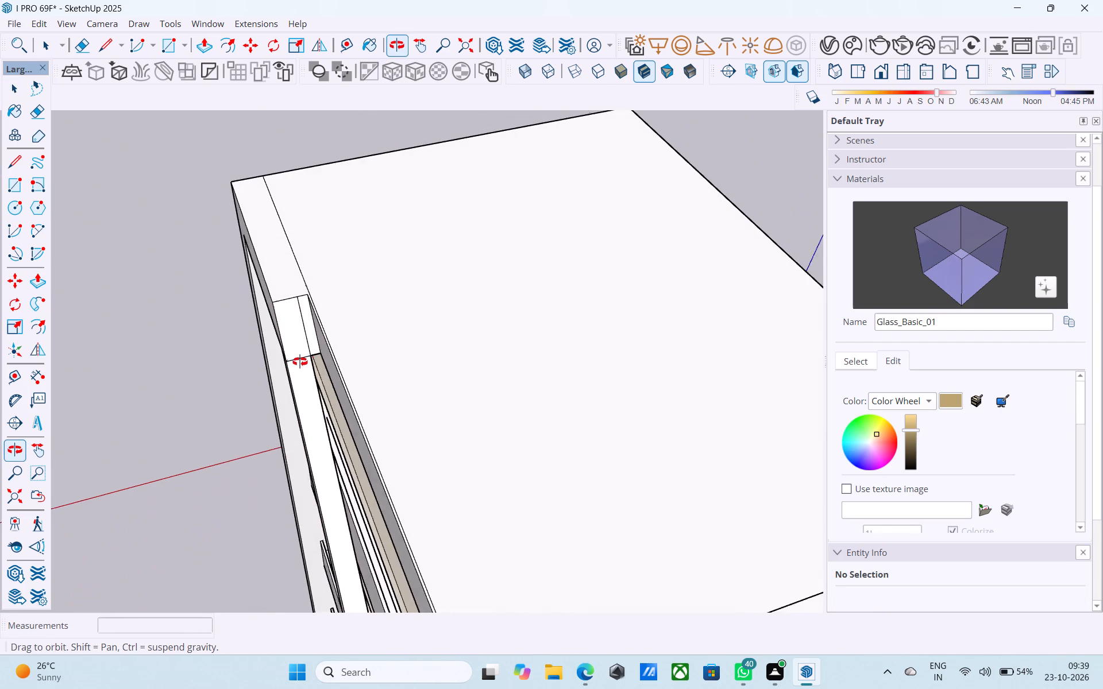
middle_drag(300, 362, 366, 358)
scroll(327, 311, down, 6)
middle_drag(364, 374, 460, 311)
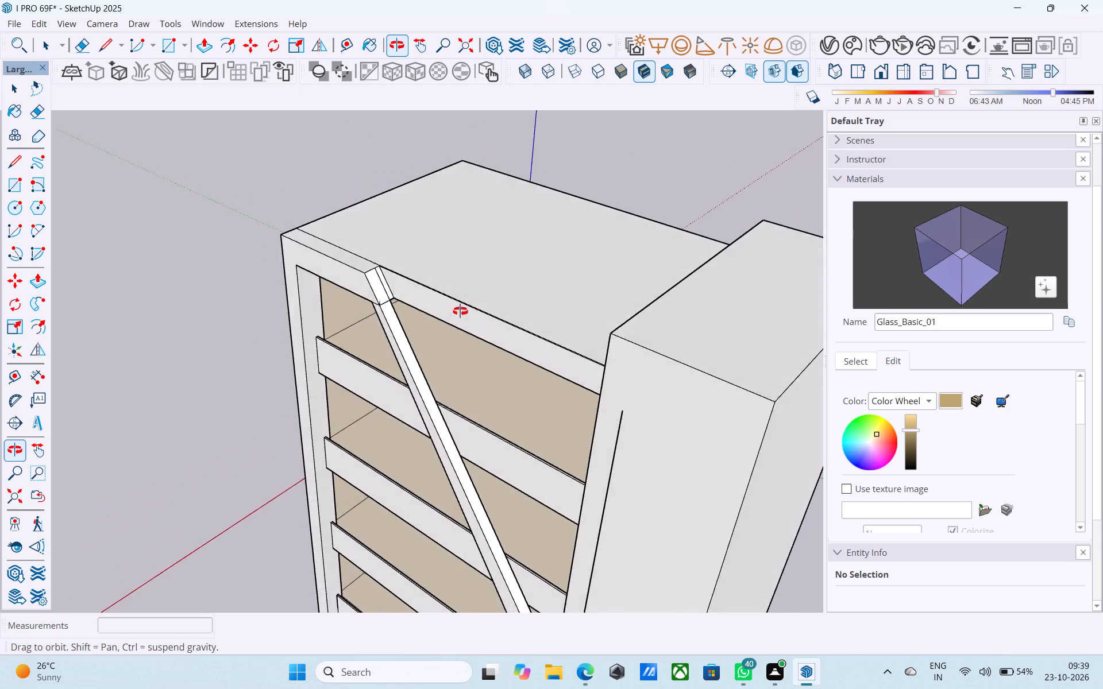
middle_drag(460, 311, 496, 292)
scroll(301, 251, down, 5)
middle_drag(333, 258, 508, 171)
middle_drag(506, 171, 313, 244)
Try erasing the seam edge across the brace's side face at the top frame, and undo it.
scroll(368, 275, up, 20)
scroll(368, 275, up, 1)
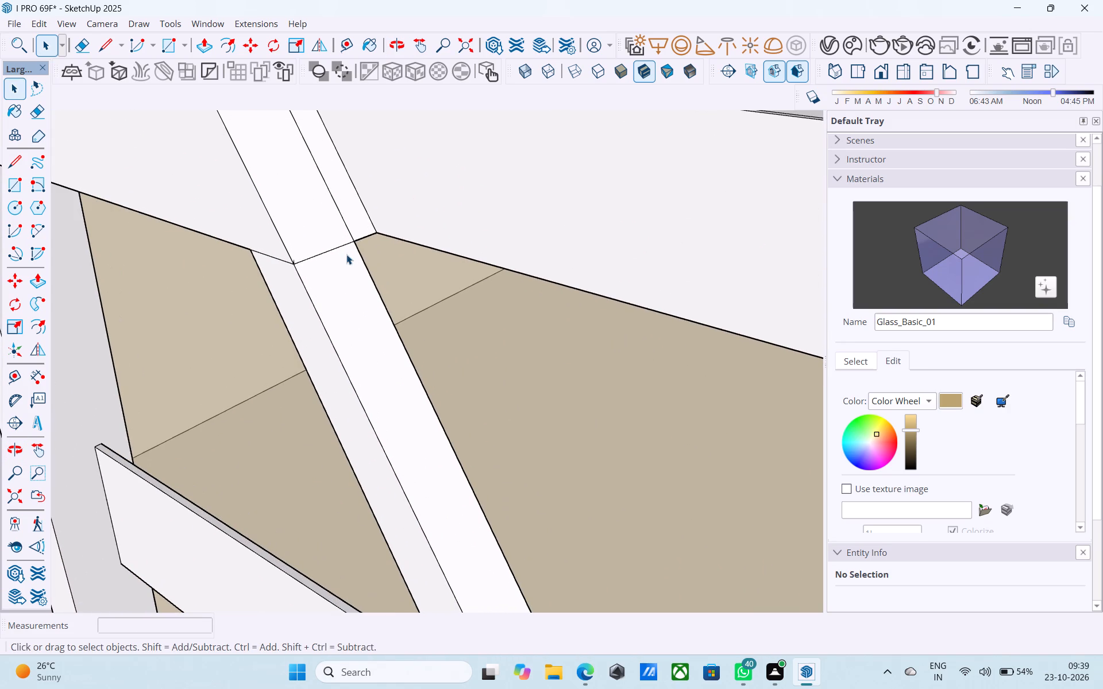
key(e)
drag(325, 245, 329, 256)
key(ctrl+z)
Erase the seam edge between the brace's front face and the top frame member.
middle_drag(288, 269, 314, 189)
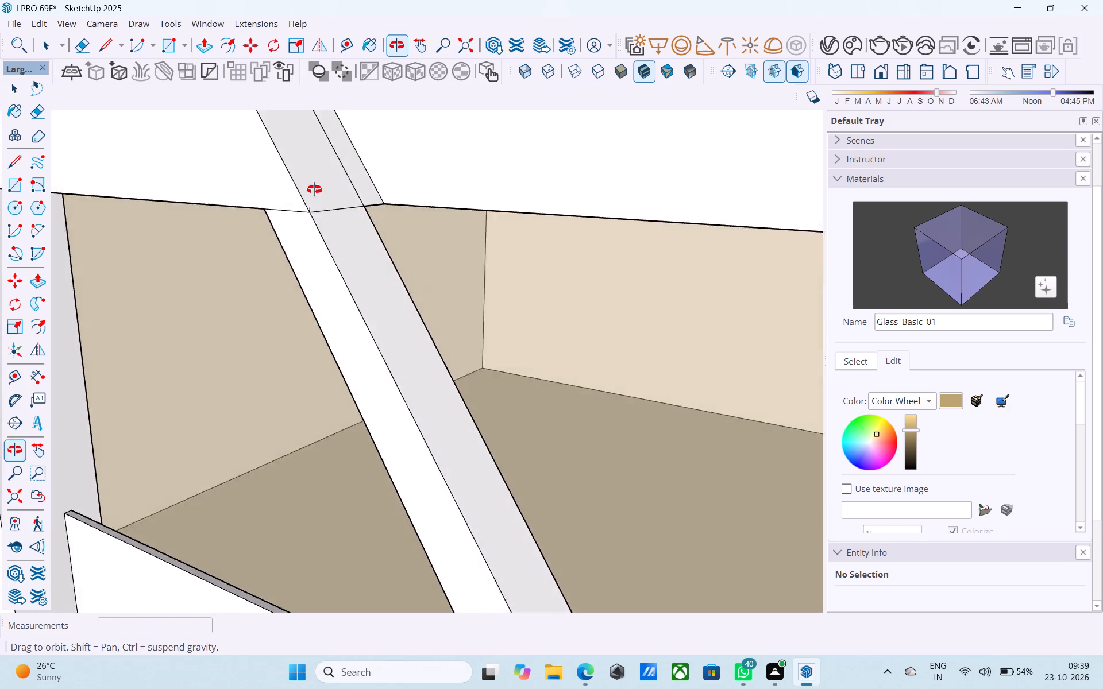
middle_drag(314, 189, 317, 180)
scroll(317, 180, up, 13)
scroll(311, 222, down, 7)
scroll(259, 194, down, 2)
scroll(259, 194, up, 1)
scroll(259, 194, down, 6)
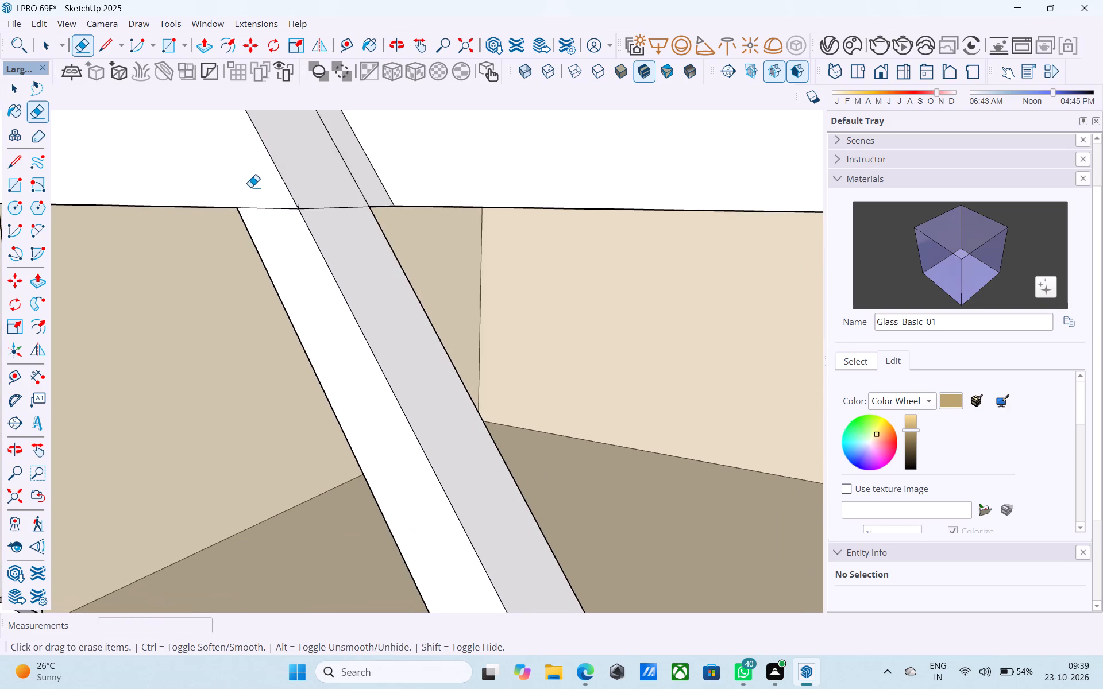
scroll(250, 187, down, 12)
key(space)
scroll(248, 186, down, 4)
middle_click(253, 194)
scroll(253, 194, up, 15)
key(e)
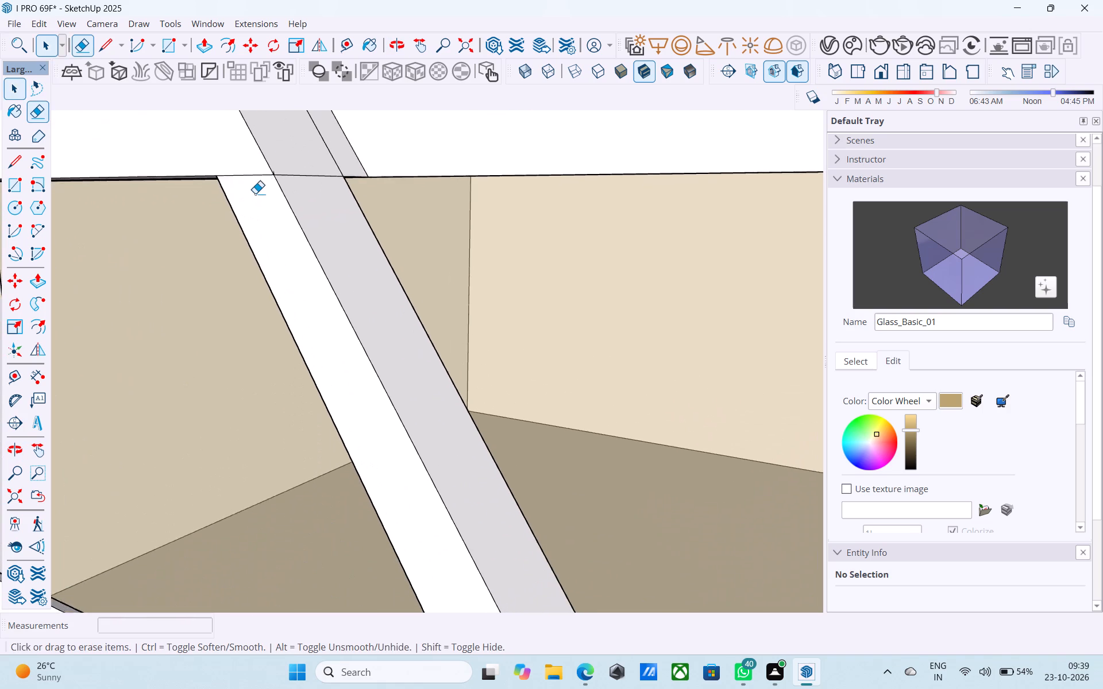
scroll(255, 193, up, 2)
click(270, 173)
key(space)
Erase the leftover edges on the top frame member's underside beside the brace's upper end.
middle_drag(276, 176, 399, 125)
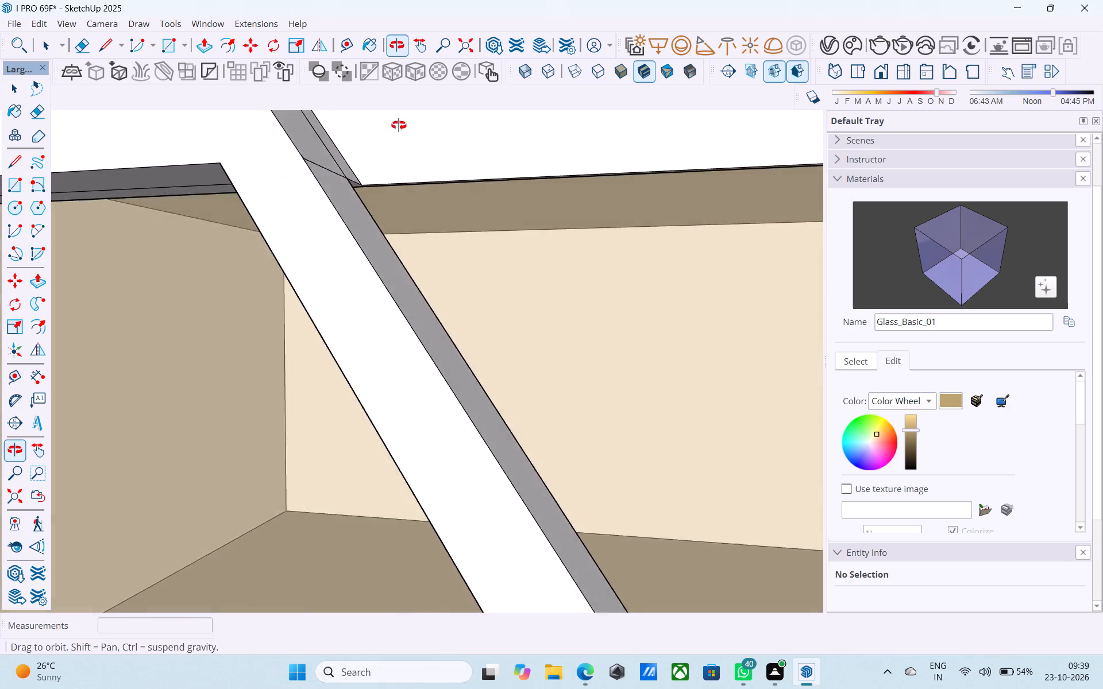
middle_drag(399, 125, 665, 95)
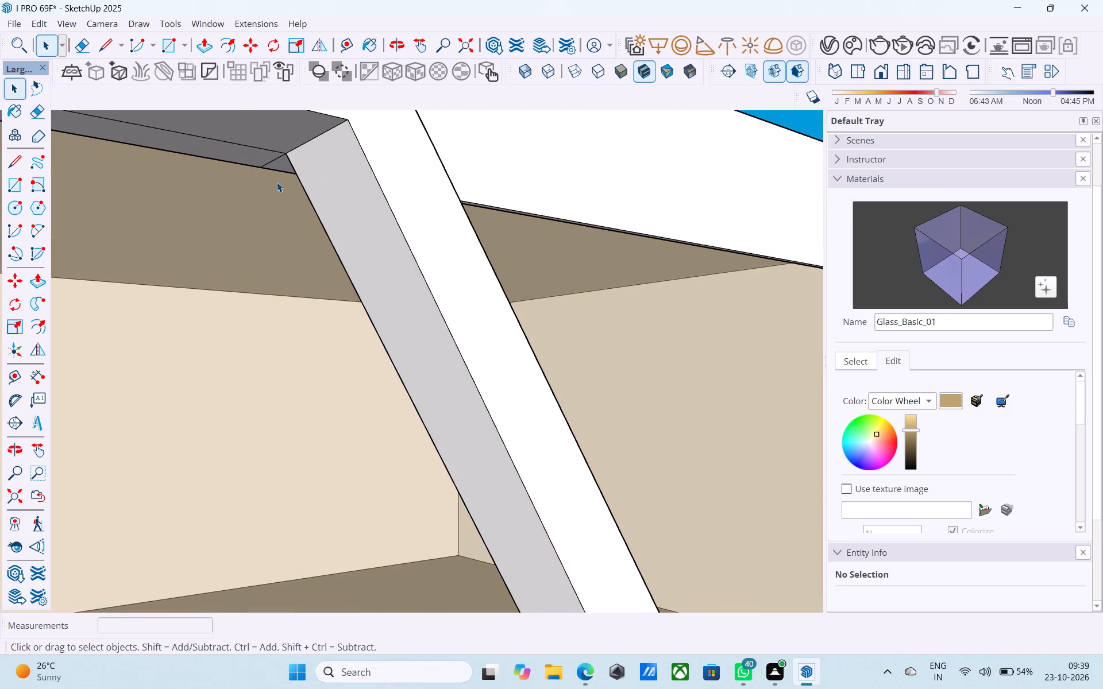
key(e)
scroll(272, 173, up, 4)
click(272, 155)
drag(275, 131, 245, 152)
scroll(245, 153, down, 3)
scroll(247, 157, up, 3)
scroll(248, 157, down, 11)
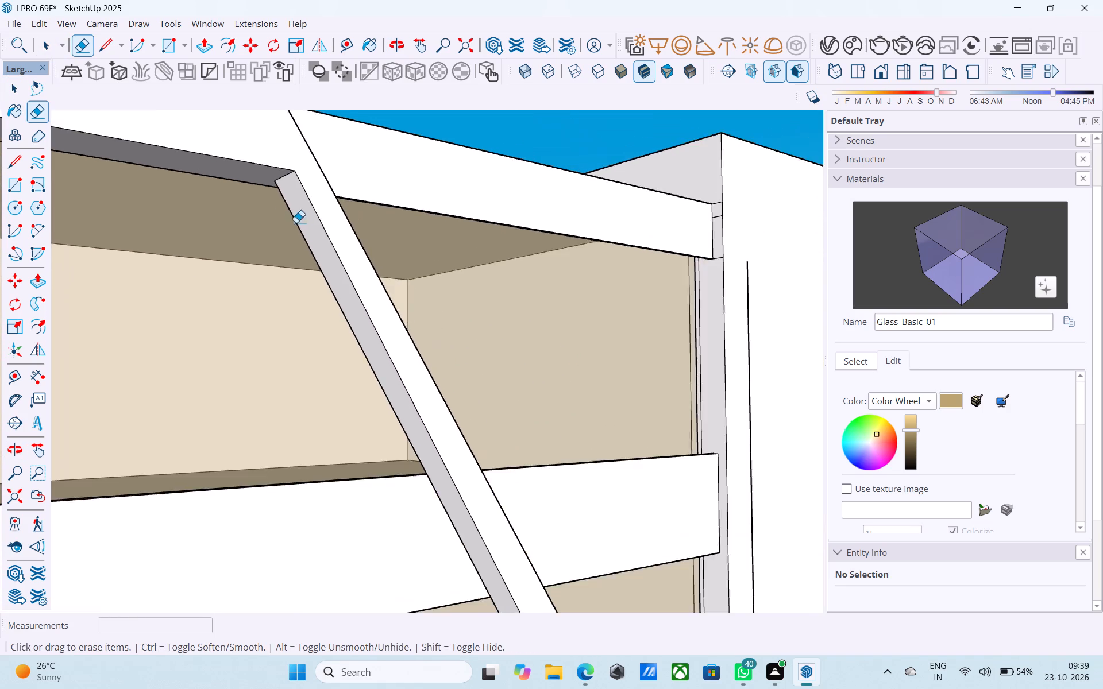
Examine the facade from the front, checking how the brace runs through the top frame member.
scroll(296, 223, down, 6)
scroll(357, 193, up, 1)
scroll(358, 193, down, 12)
middle_drag(370, 210, 234, 291)
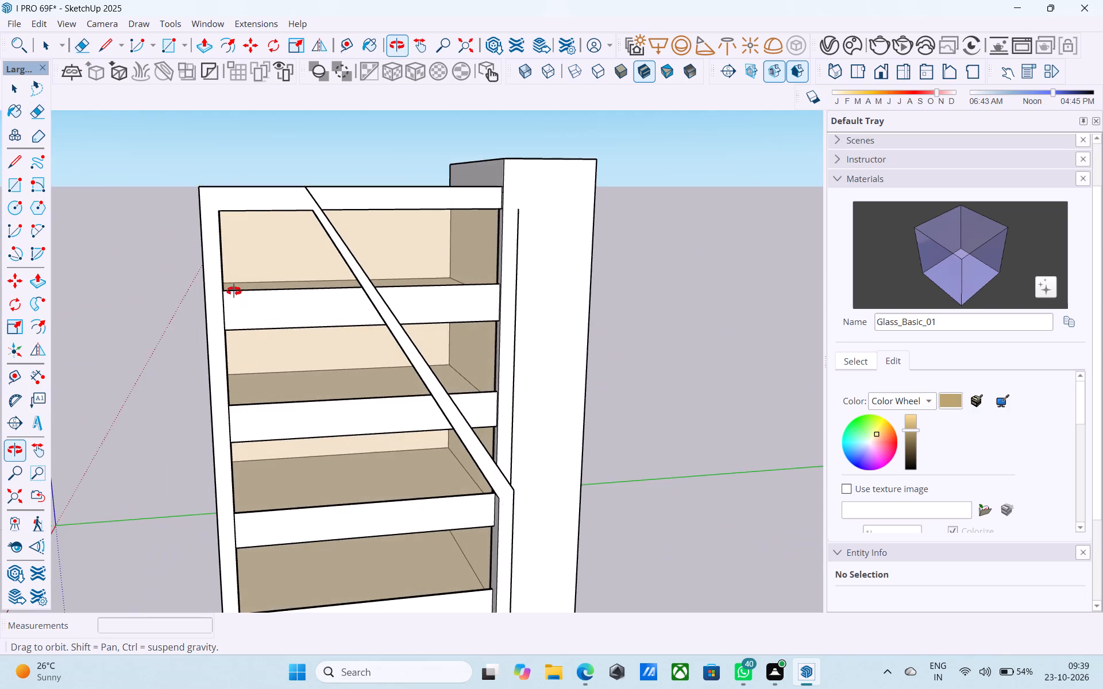
middle_drag(234, 291, 233, 291)
scroll(237, 288, down, 5)
middle_drag(247, 299, 264, 266)
scroll(264, 266, up, 6)
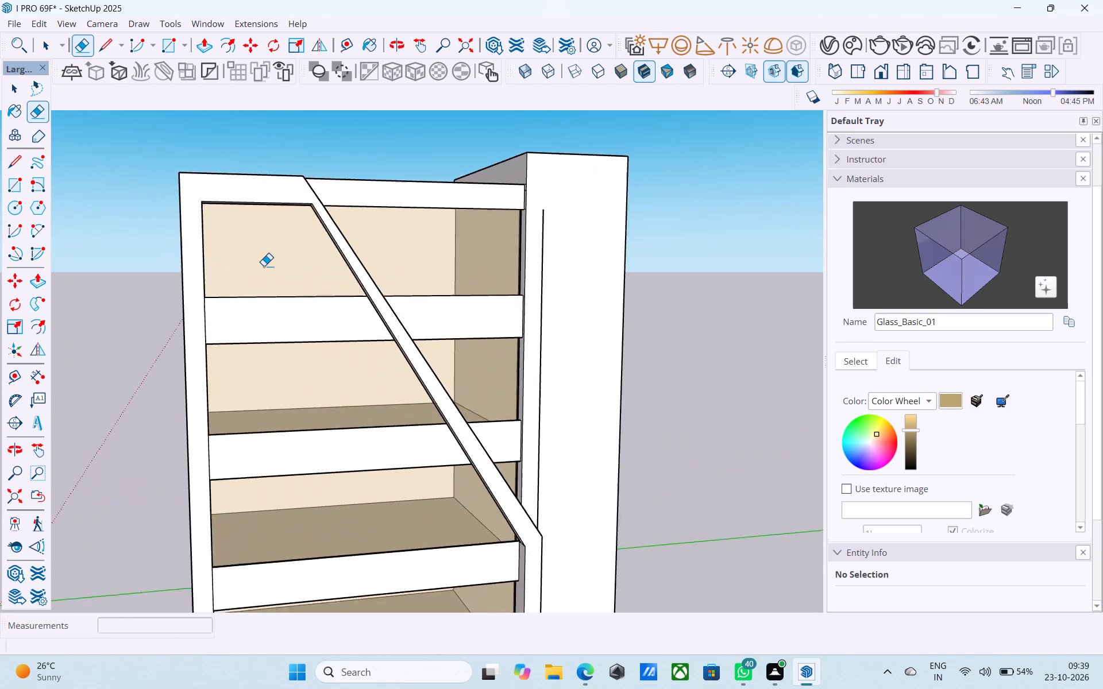
scroll(264, 266, down, 3)
scroll(264, 266, up, 1)
scroll(264, 266, down, 7)
middle_drag(264, 266, 255, 253)
scroll(281, 252, up, 9)
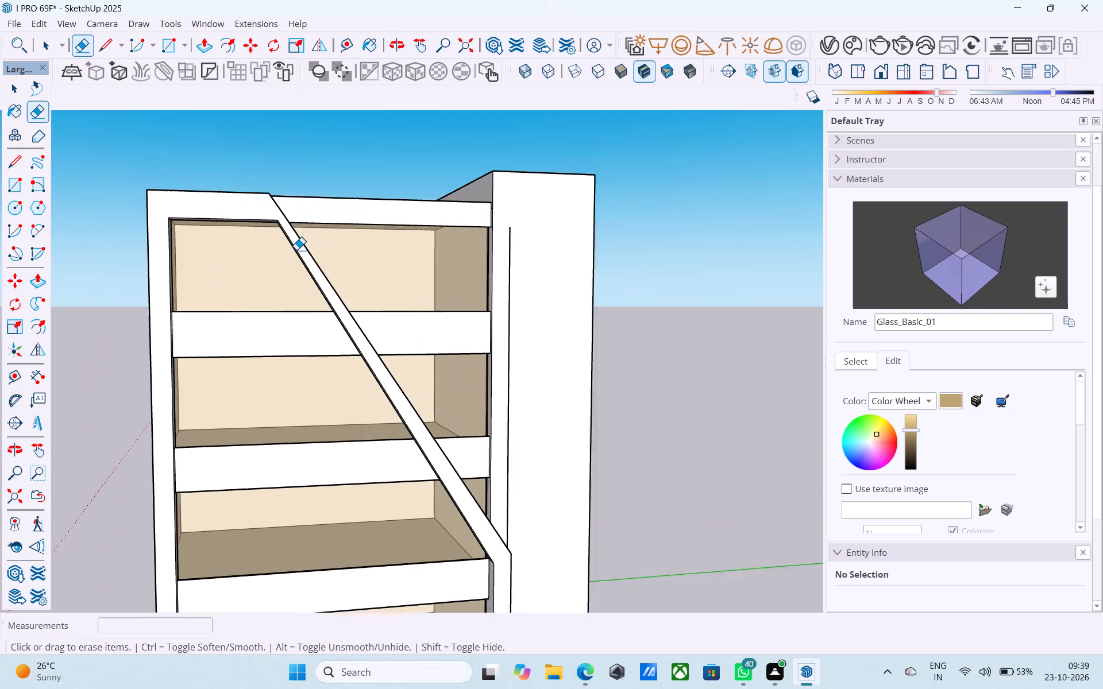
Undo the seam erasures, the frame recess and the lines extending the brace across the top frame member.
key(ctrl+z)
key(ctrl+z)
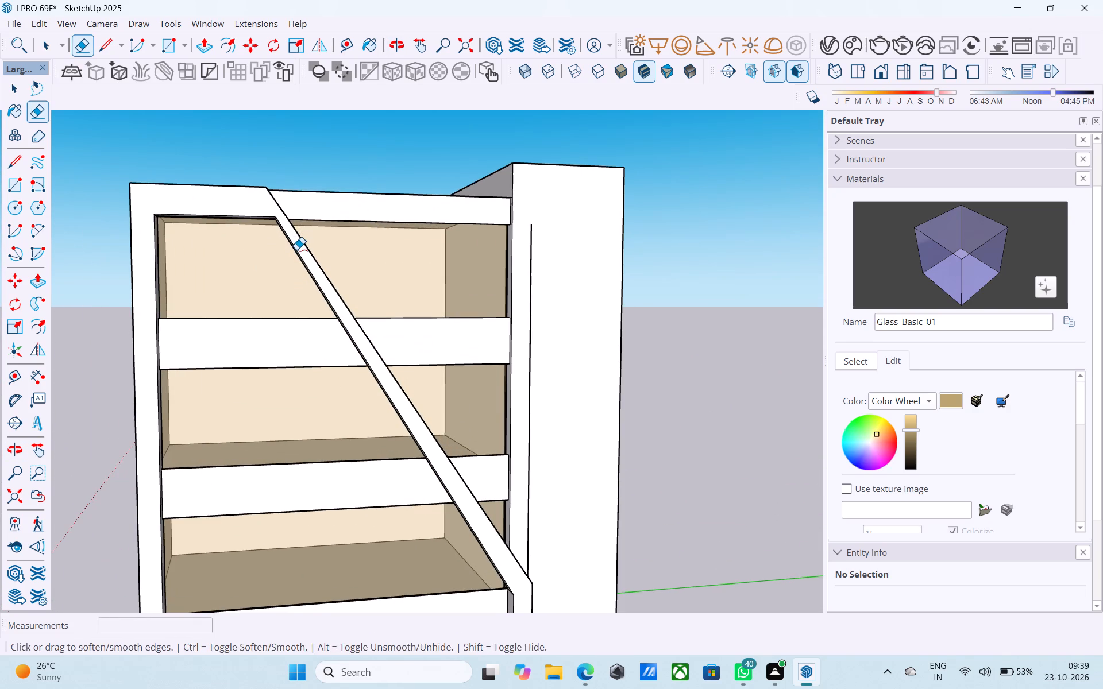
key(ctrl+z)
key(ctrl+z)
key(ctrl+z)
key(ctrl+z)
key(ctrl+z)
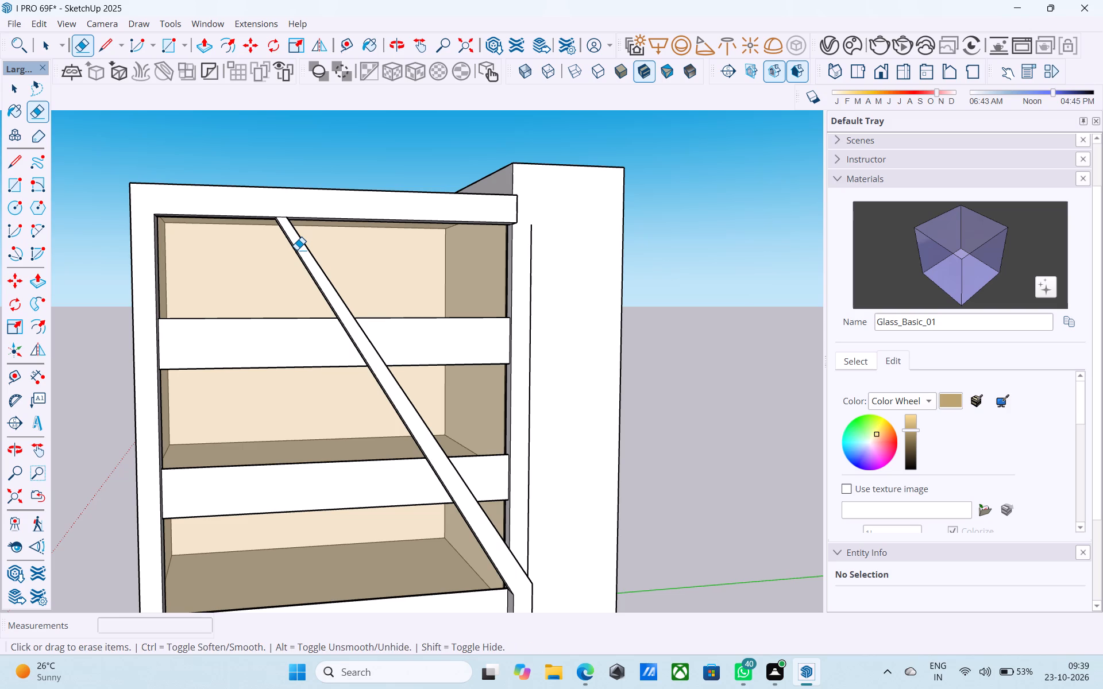
Examine the brace's lower joint with the short post from below and from the side.
middle_drag(349, 281, 314, 237)
scroll(308, 229, down, 6)
scroll(412, 413, up, 7)
scroll(437, 454, down, 1)
middle_drag(437, 454, 460, 377)
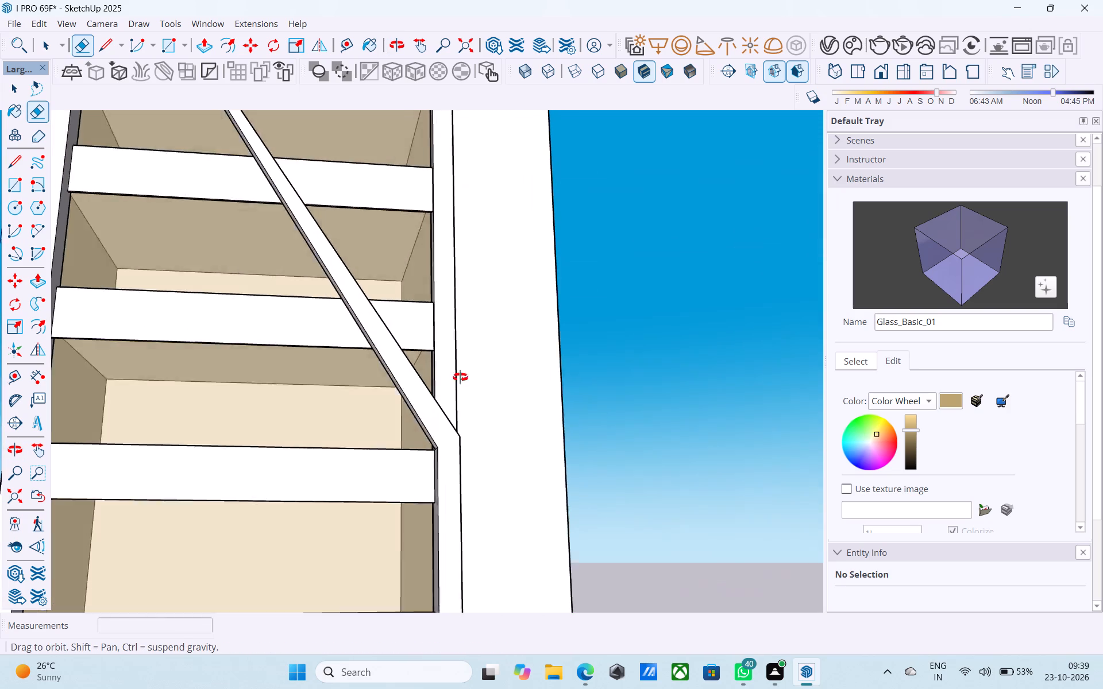
middle_drag(460, 377, 539, 388)
middle_drag(514, 418, 497, 427)
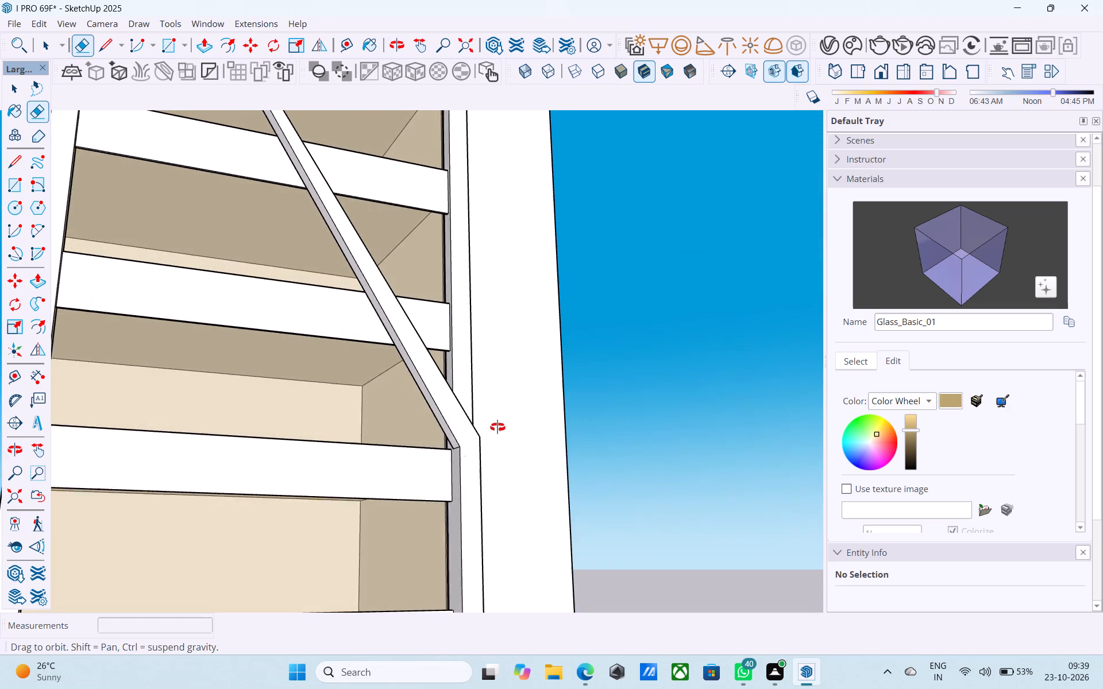
middle_drag(497, 427, 493, 438)
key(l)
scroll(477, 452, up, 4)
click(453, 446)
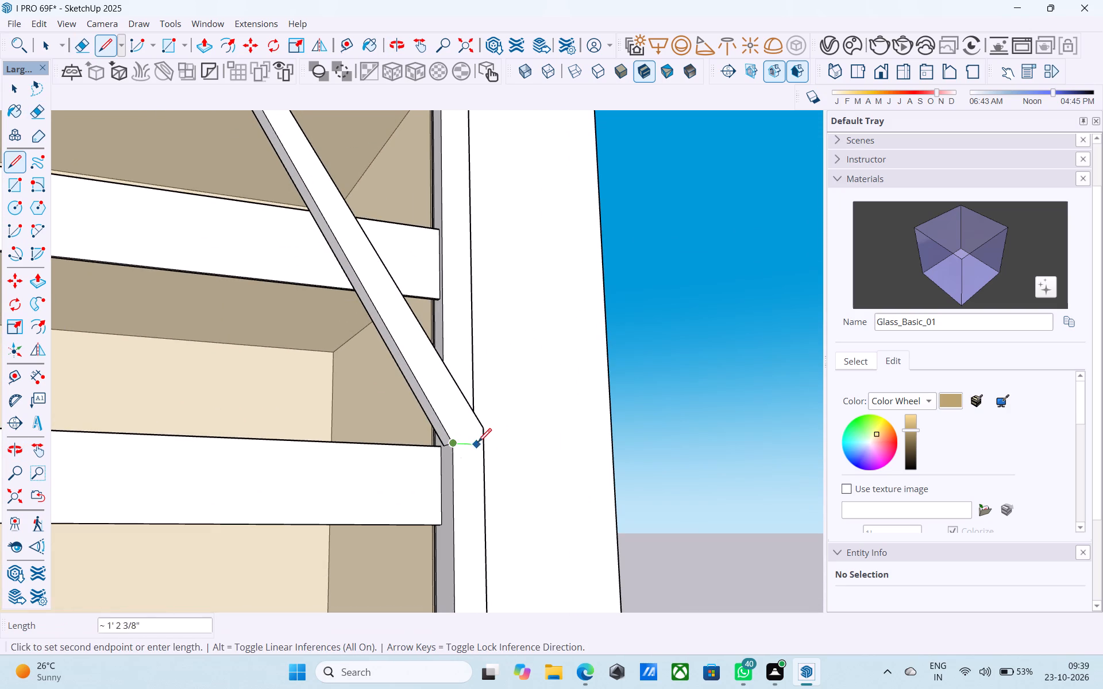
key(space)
Undo the earlier edits that widened the diagonal brace and merged it with the short post, back to its thin strip.
scroll(483, 443, down, 11)
middle_drag(483, 443, 450, 494)
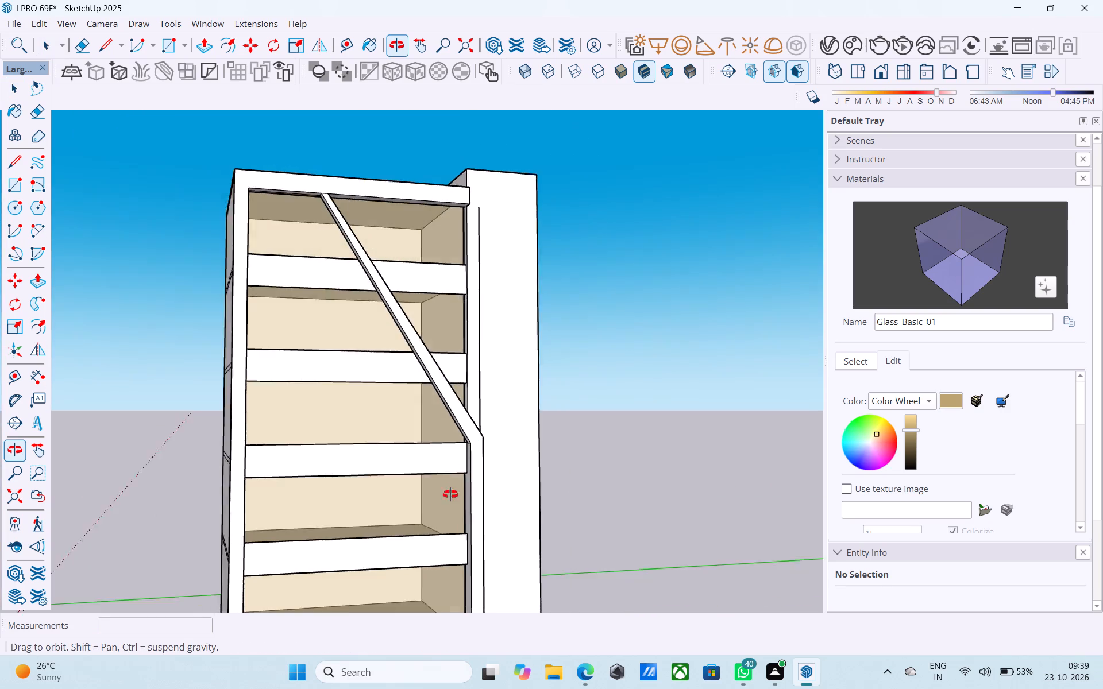
middle_drag(450, 494, 407, 559)
scroll(378, 230, up, 4)
key(ctrl+z)
key(ctrl+z)
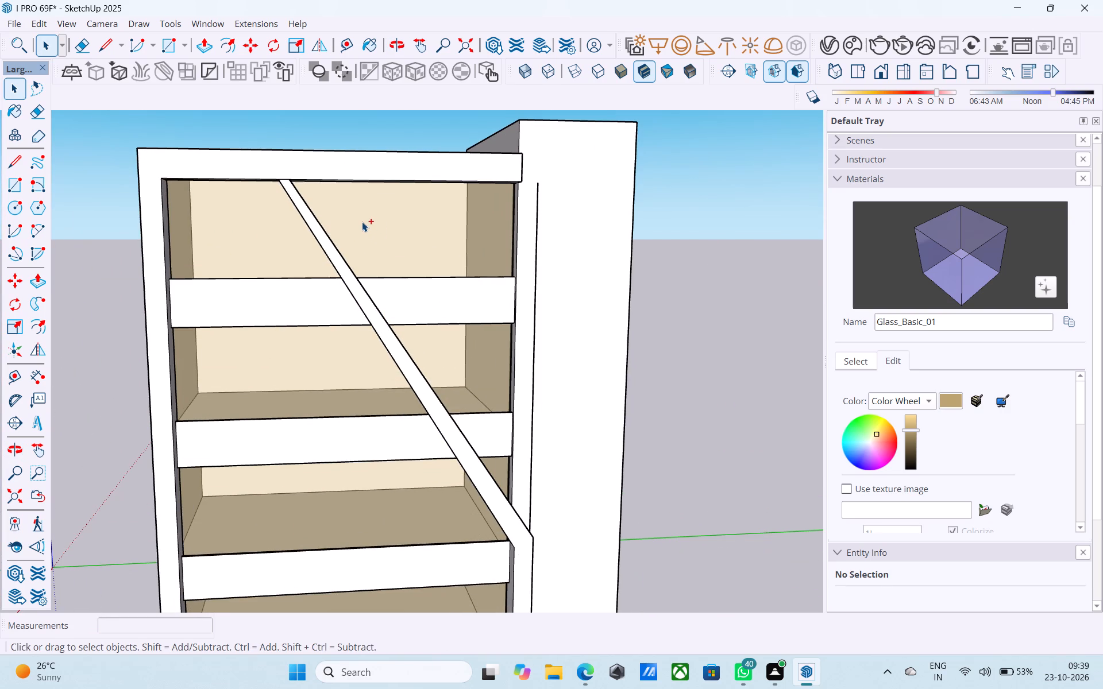
key(ctrl+z)
key(ctrl+z)
key(ctrl+z)
Draw a 1.5' line along the top frame member's lower front edge, starting at the brace's top front corner.
ctrl+scroll(362, 222, up, 1)
scroll(361, 223, down, 5)
middle_drag(359, 226, 256, 179)
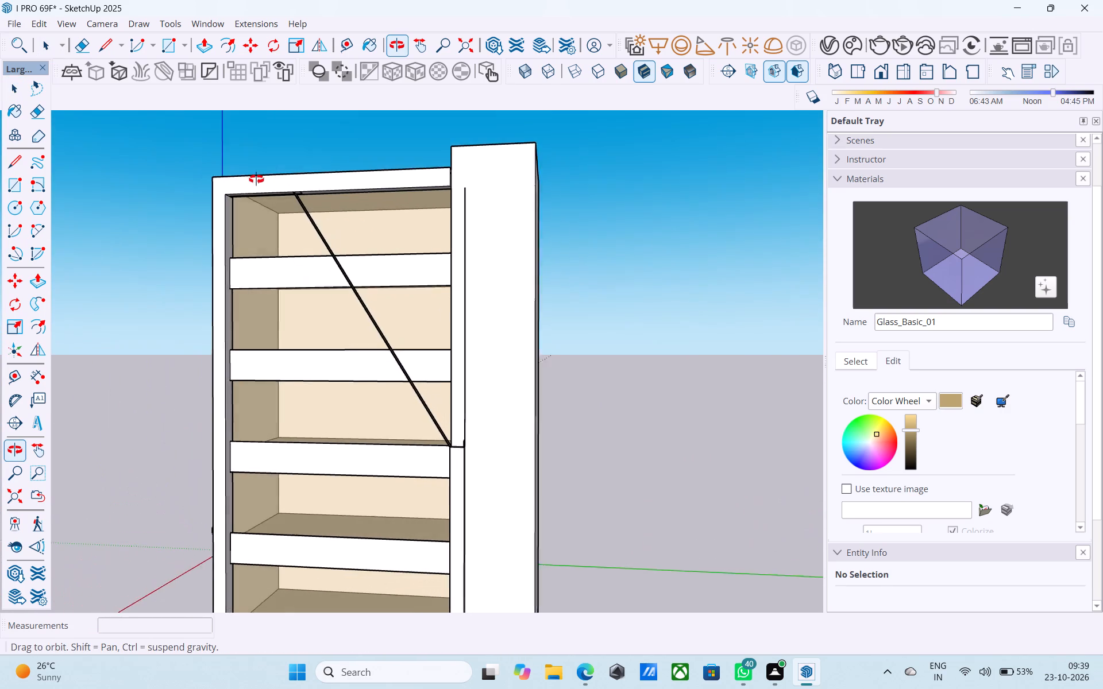
middle_drag(256, 179, 251, 179)
shift+middle_drag(308, 214, 266, 254)
scroll(286, 315, up, 6)
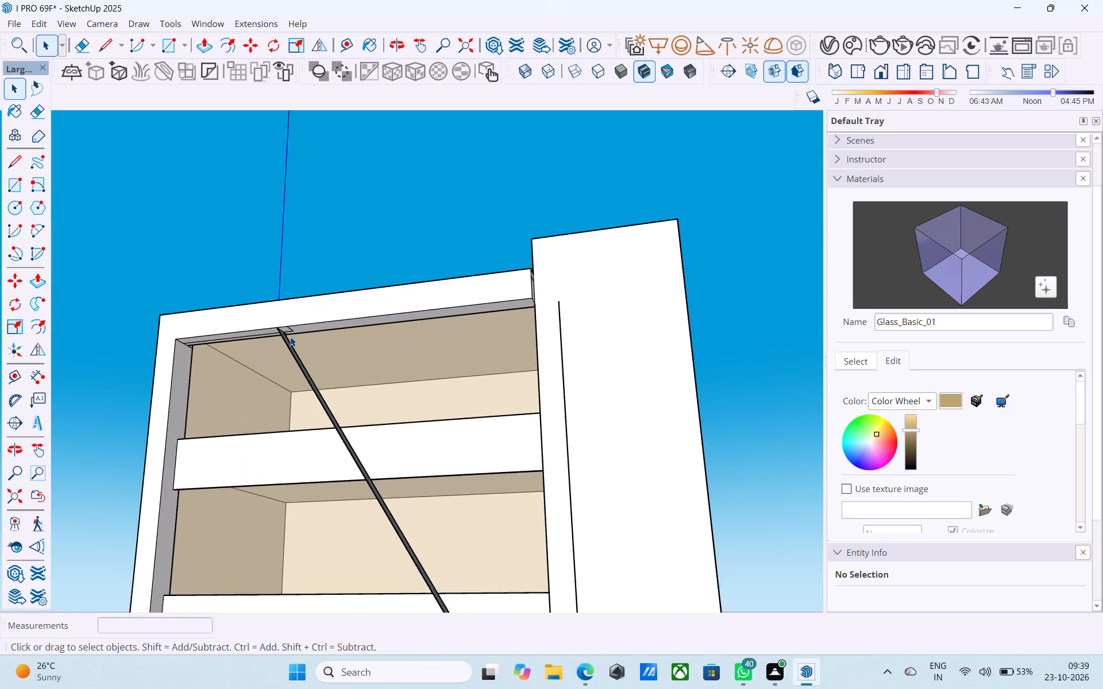
scroll(290, 336, up, 13)
key(l)
click(259, 305)
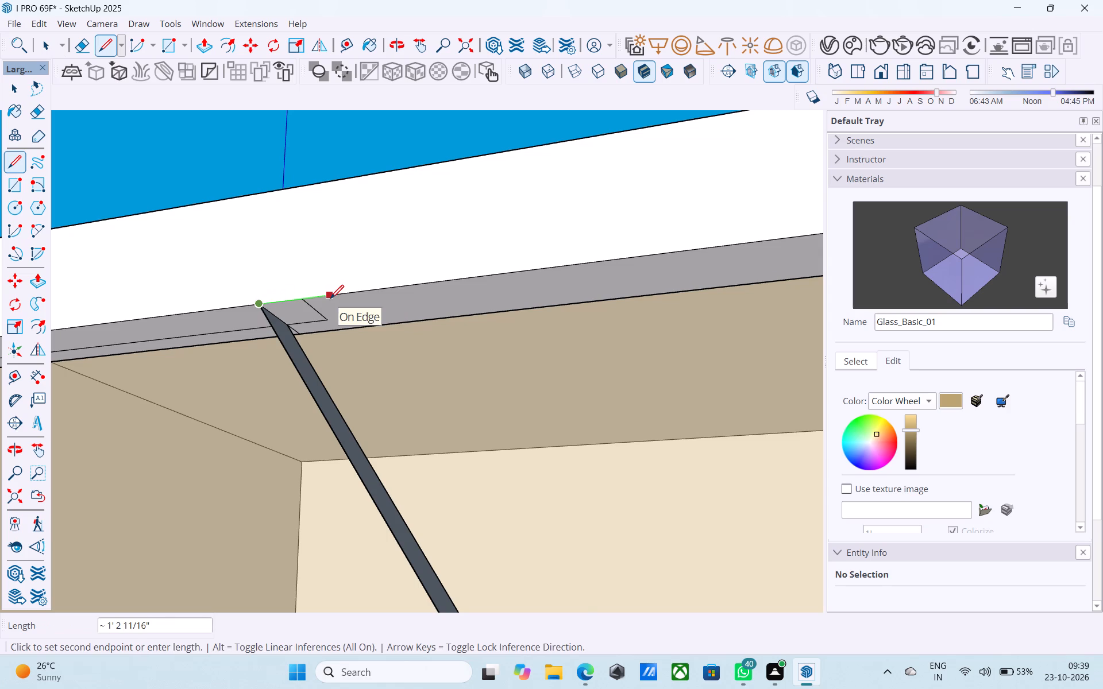
text(1.5')
key(Return)
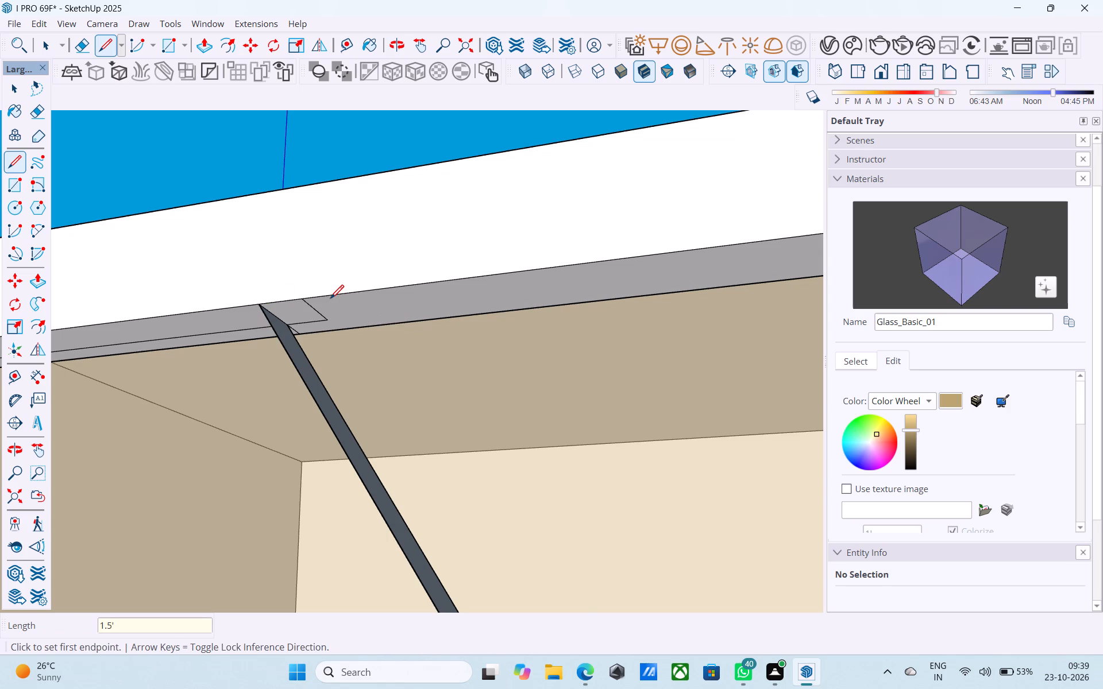
click(257, 305)
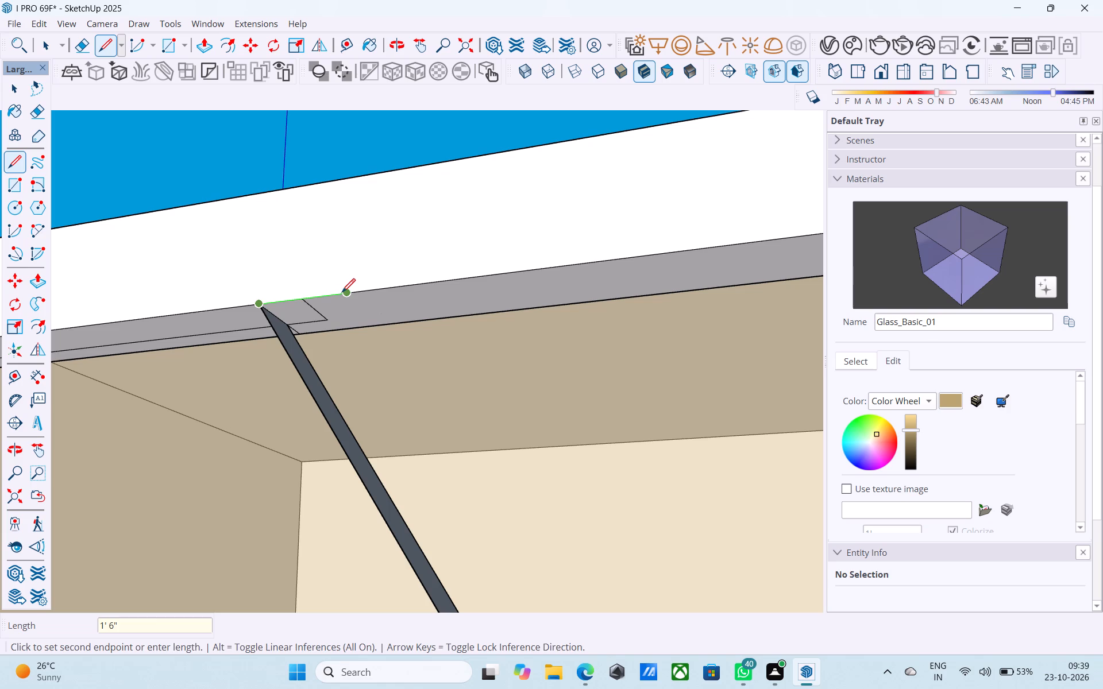
click(342, 293)
Draw a 1' 6" line from the end of the 1.5' mark straight back across the frame member's underside.
click(348, 299)
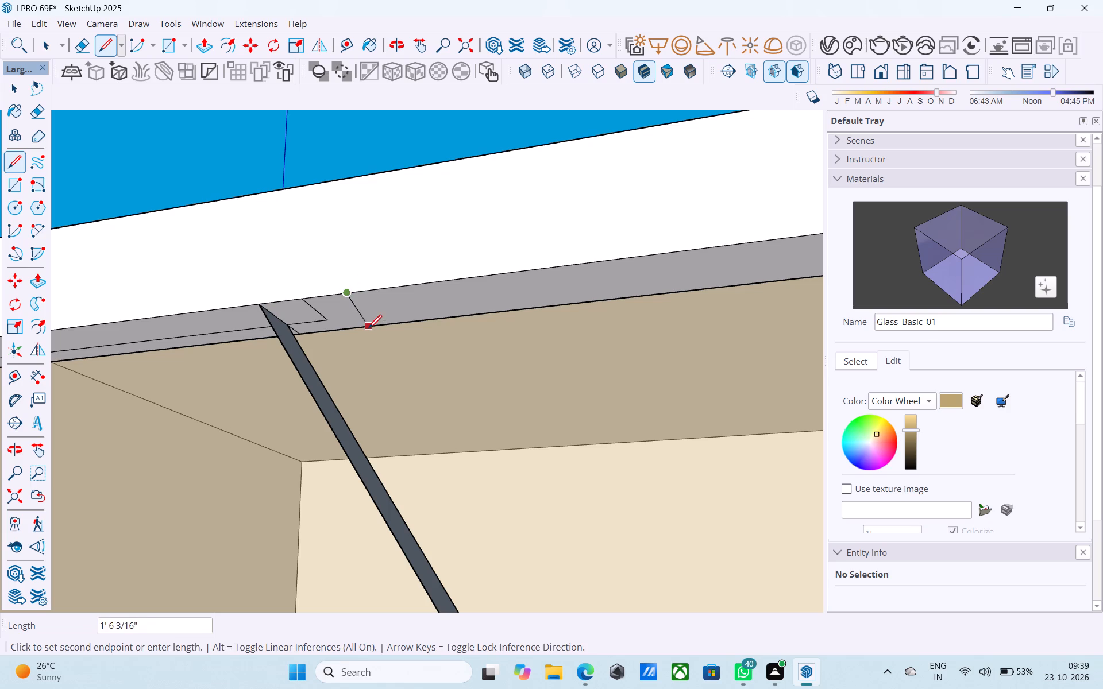
middle_drag(365, 327, 213, 287)
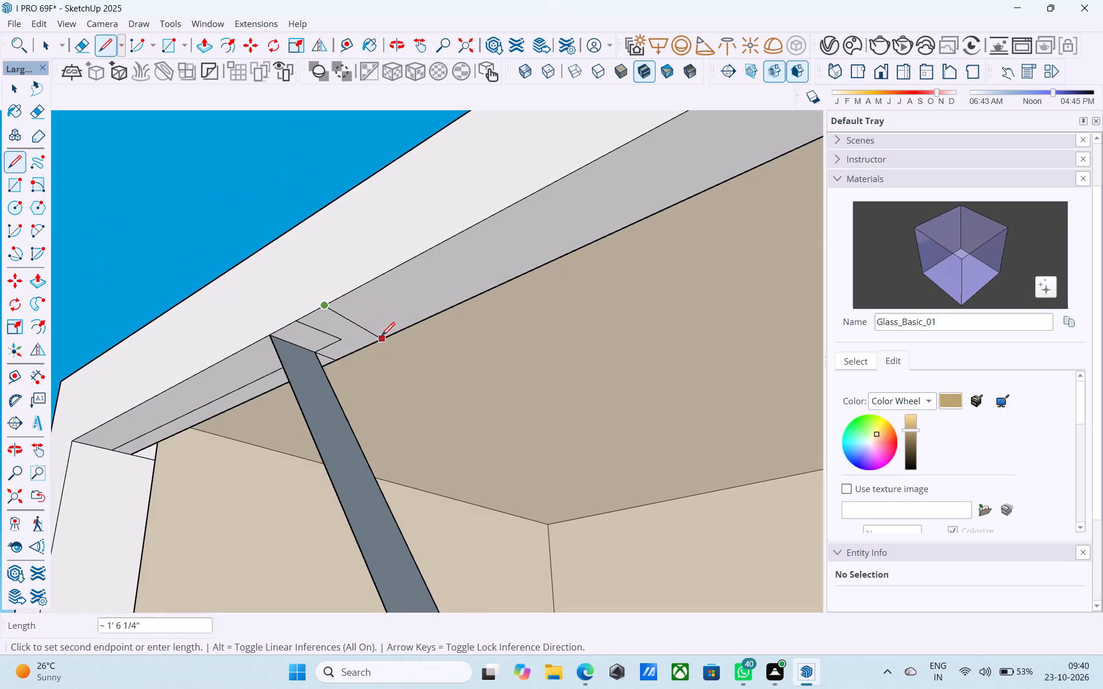
click(400, 327)
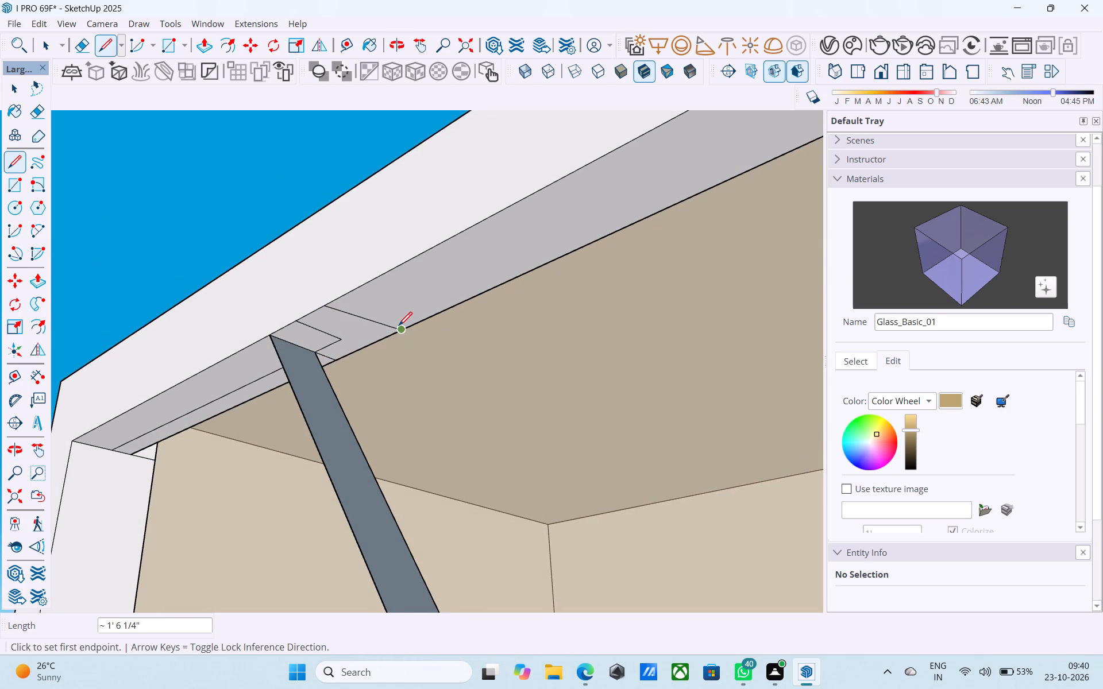
key(ctrl+z)
click(328, 305)
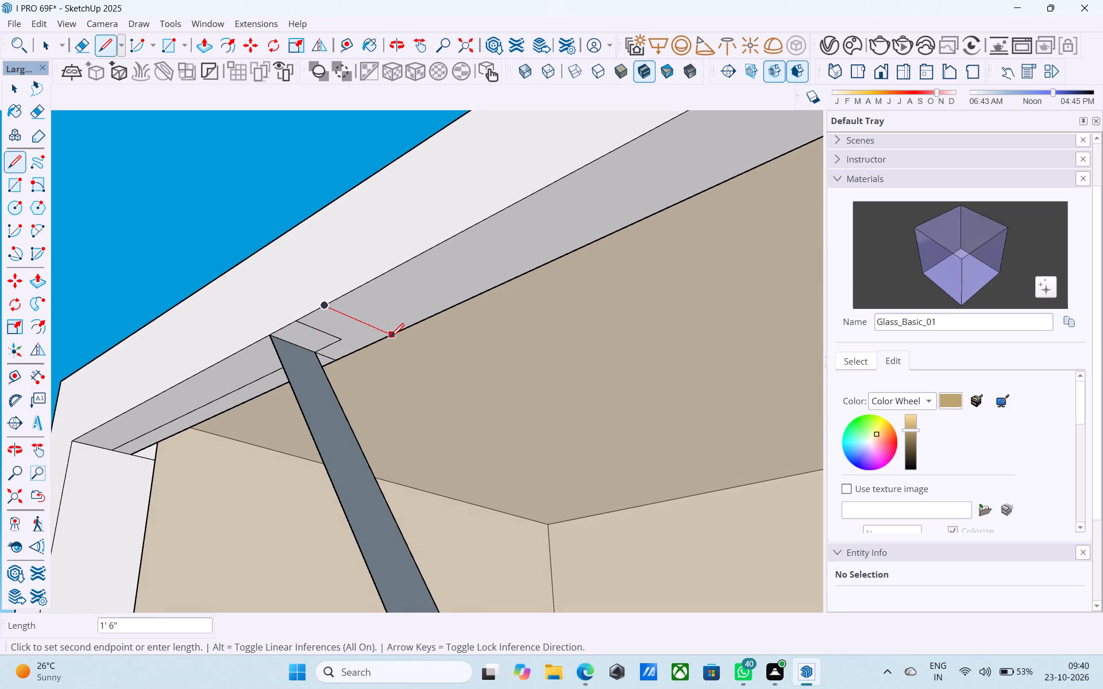
click(391, 338)
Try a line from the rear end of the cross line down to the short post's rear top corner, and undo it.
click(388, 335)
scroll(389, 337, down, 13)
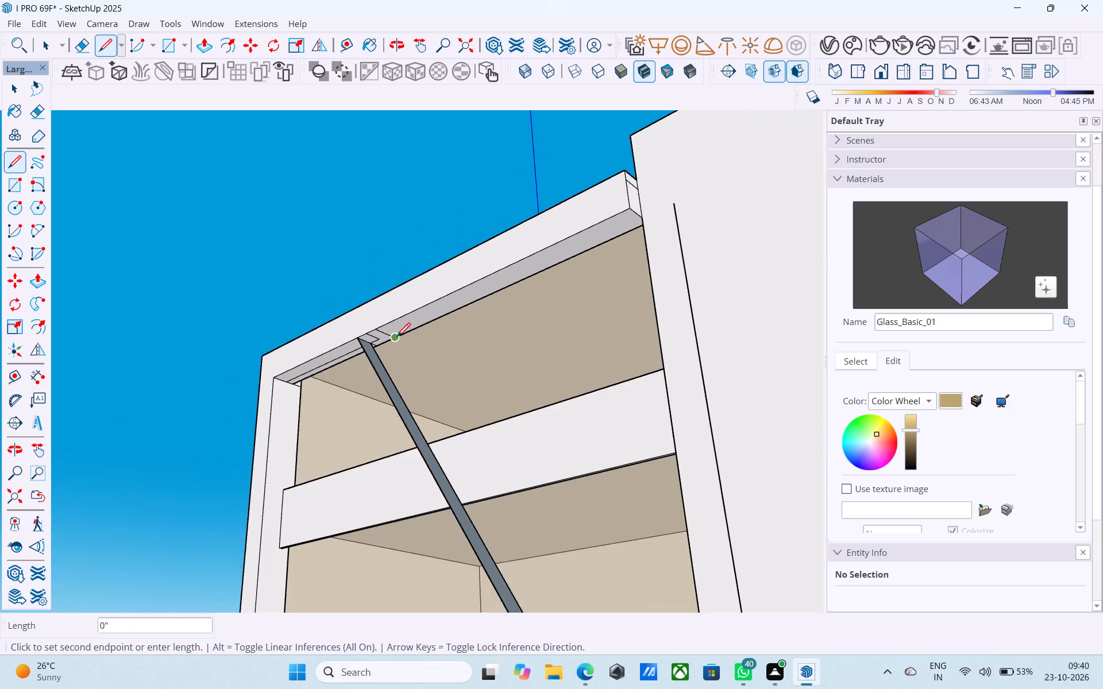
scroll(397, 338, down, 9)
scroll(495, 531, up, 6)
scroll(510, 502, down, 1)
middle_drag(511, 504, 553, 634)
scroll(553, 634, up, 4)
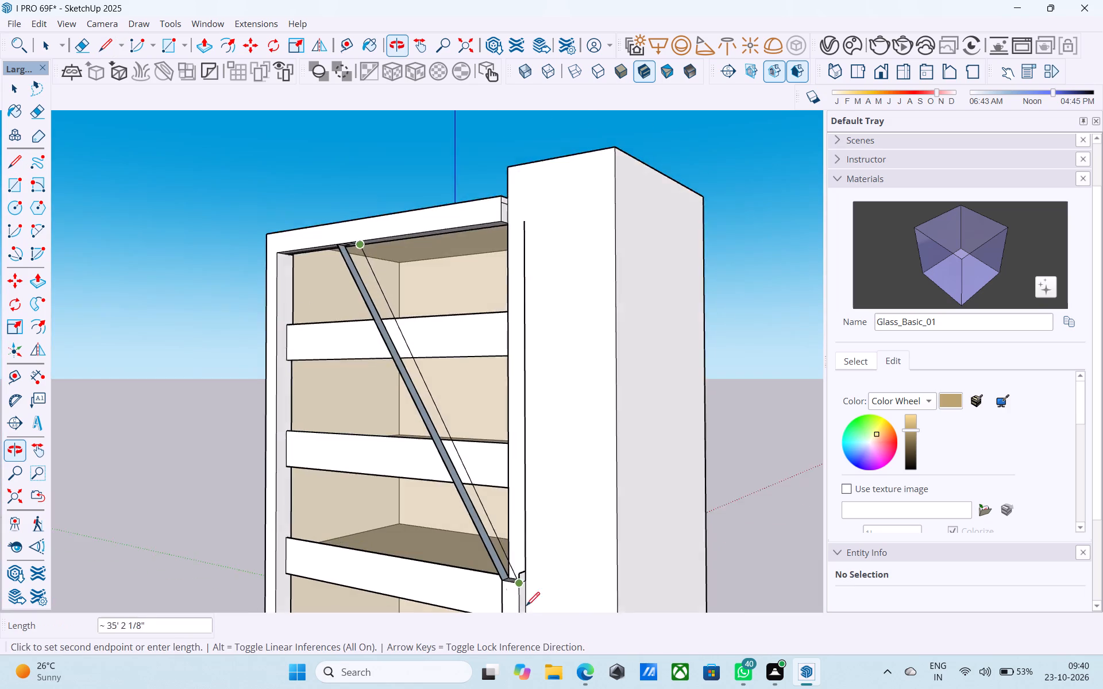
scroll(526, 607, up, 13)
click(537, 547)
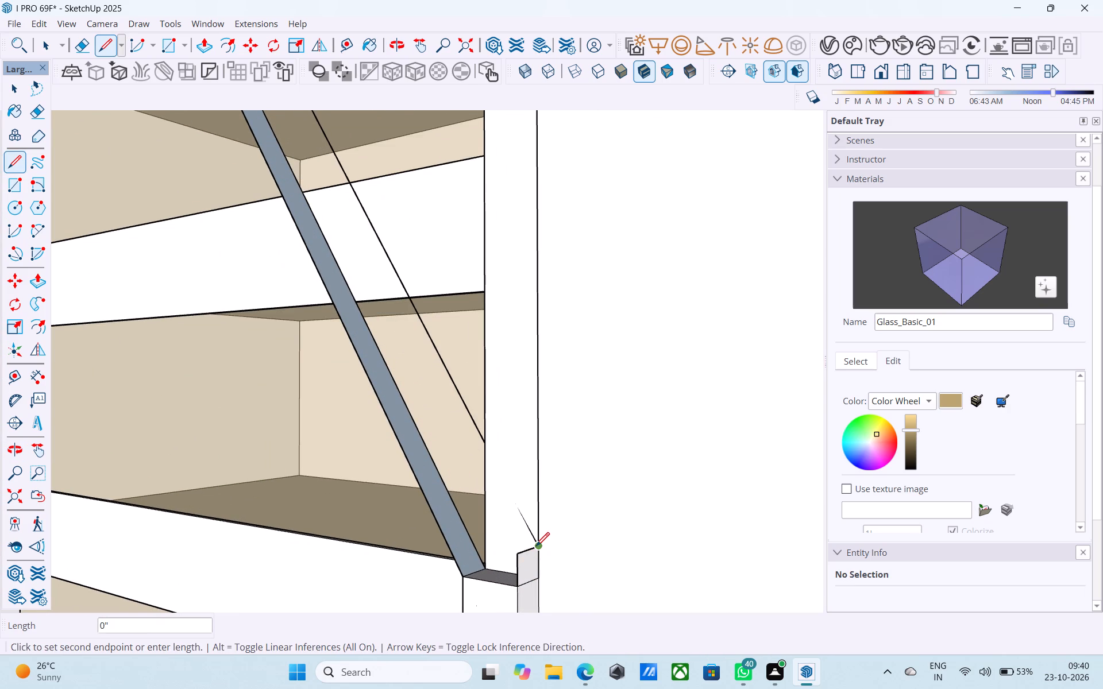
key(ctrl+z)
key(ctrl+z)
Extend the seam line on the top frame member's underside to meet the new cross line.
scroll(450, 457, down, 5)
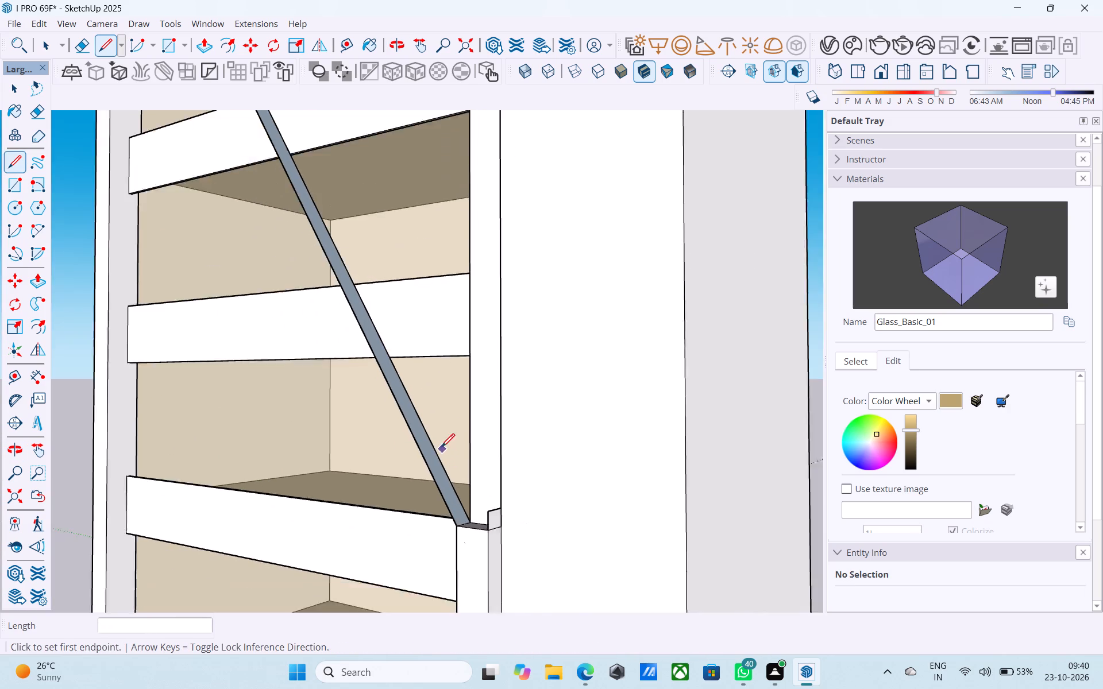
shift+middle_drag(441, 448, 482, 626)
scroll(482, 626, up, 1)
shift+middle_drag(314, 258, 311, 319)
scroll(284, 250, up, 9)
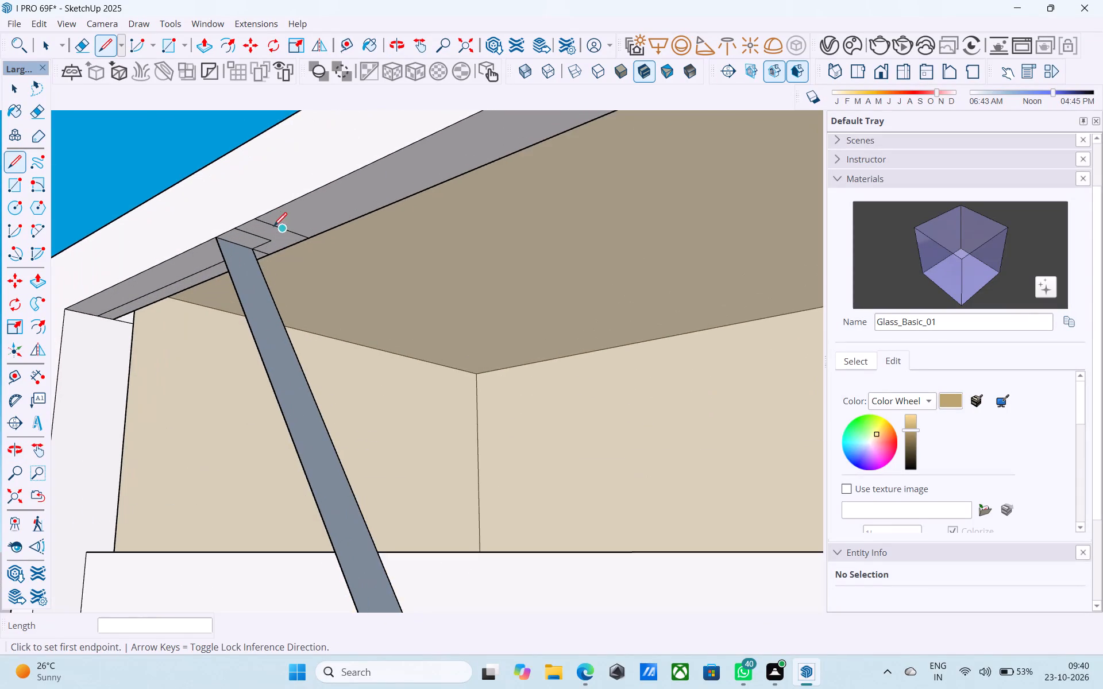
scroll(272, 238, up, 3)
click(272, 238)
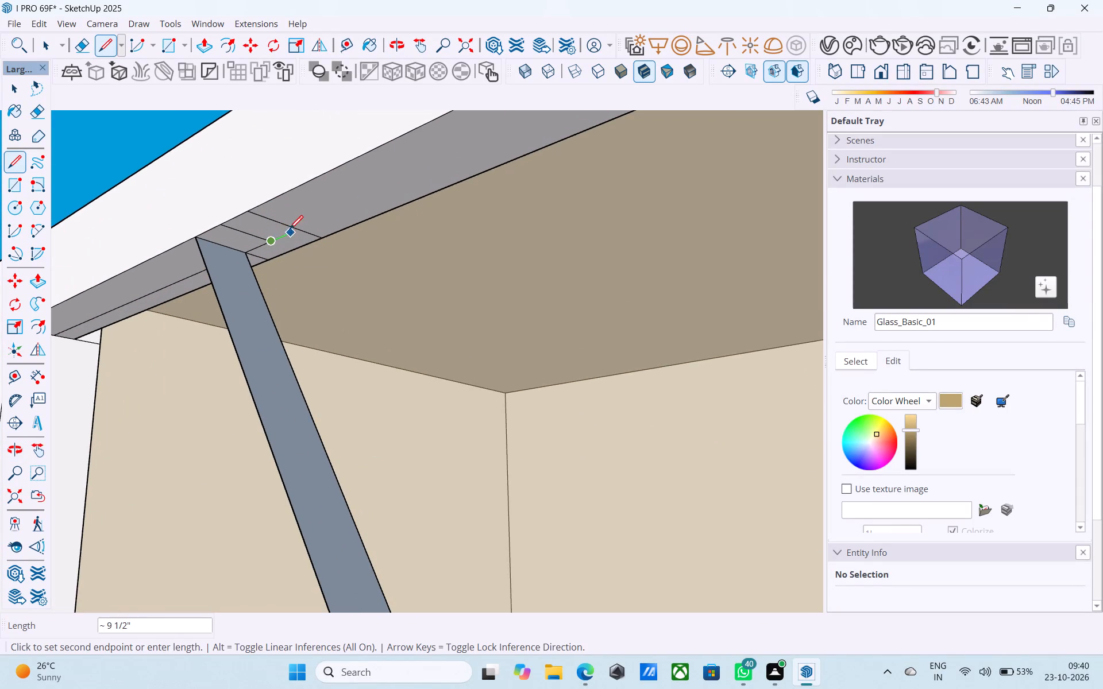
click(296, 231)
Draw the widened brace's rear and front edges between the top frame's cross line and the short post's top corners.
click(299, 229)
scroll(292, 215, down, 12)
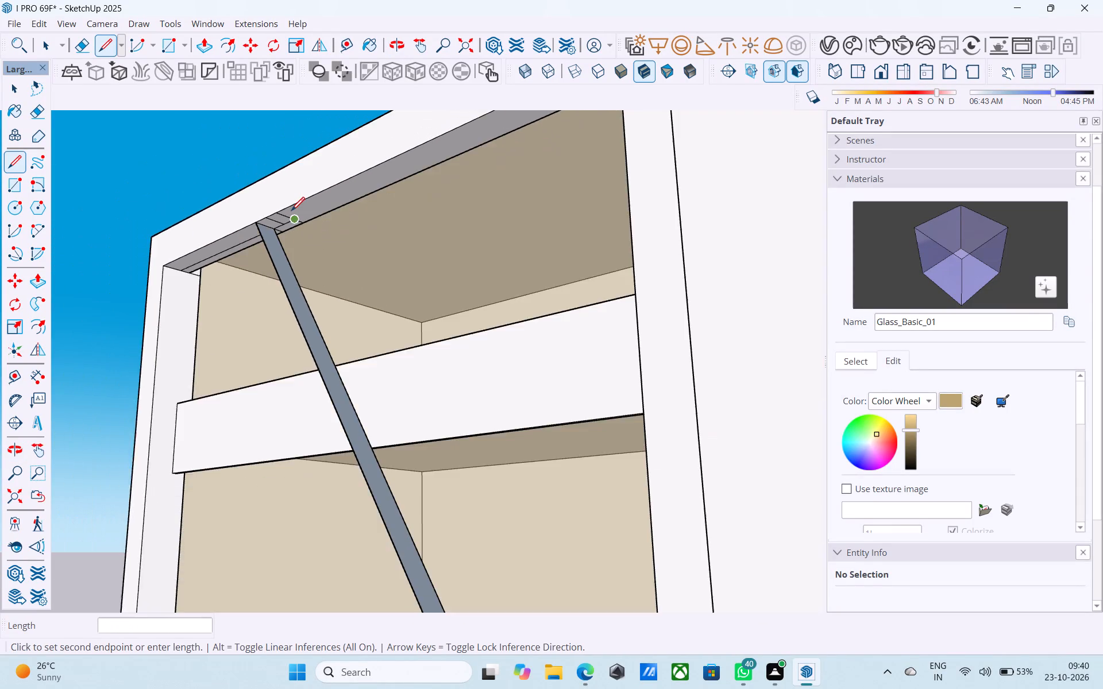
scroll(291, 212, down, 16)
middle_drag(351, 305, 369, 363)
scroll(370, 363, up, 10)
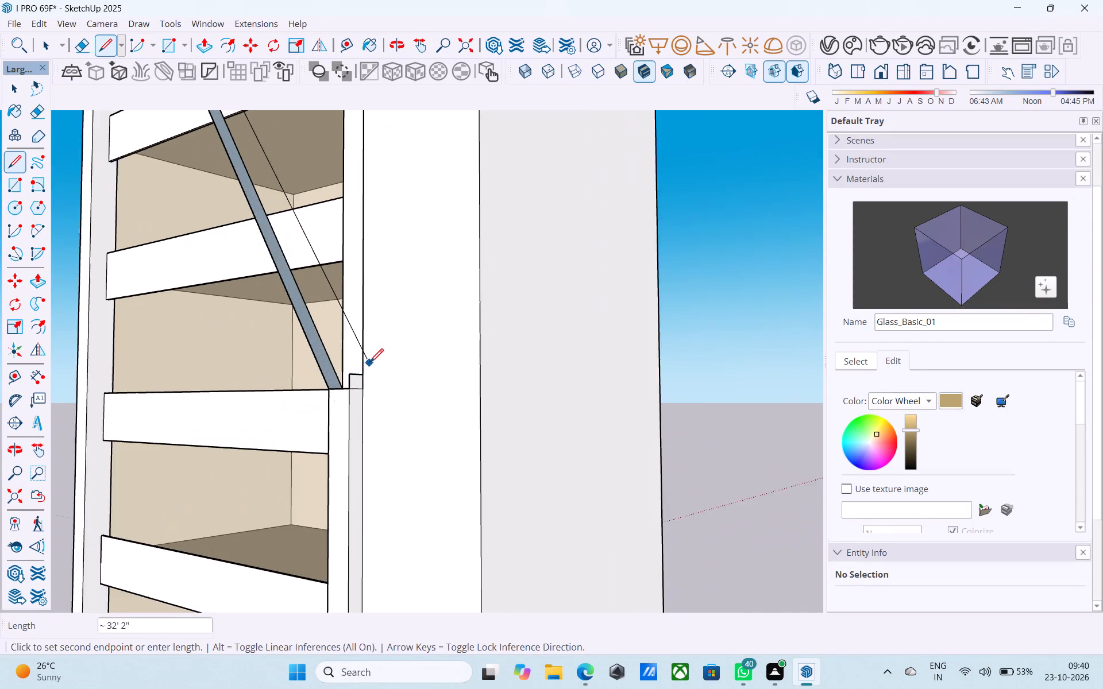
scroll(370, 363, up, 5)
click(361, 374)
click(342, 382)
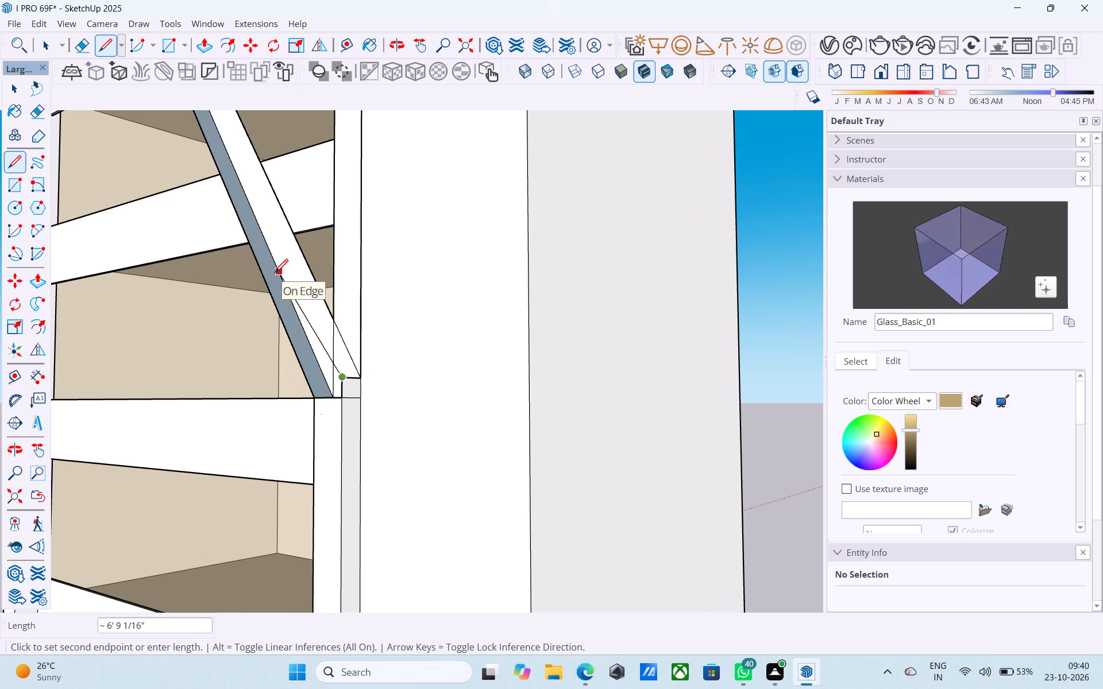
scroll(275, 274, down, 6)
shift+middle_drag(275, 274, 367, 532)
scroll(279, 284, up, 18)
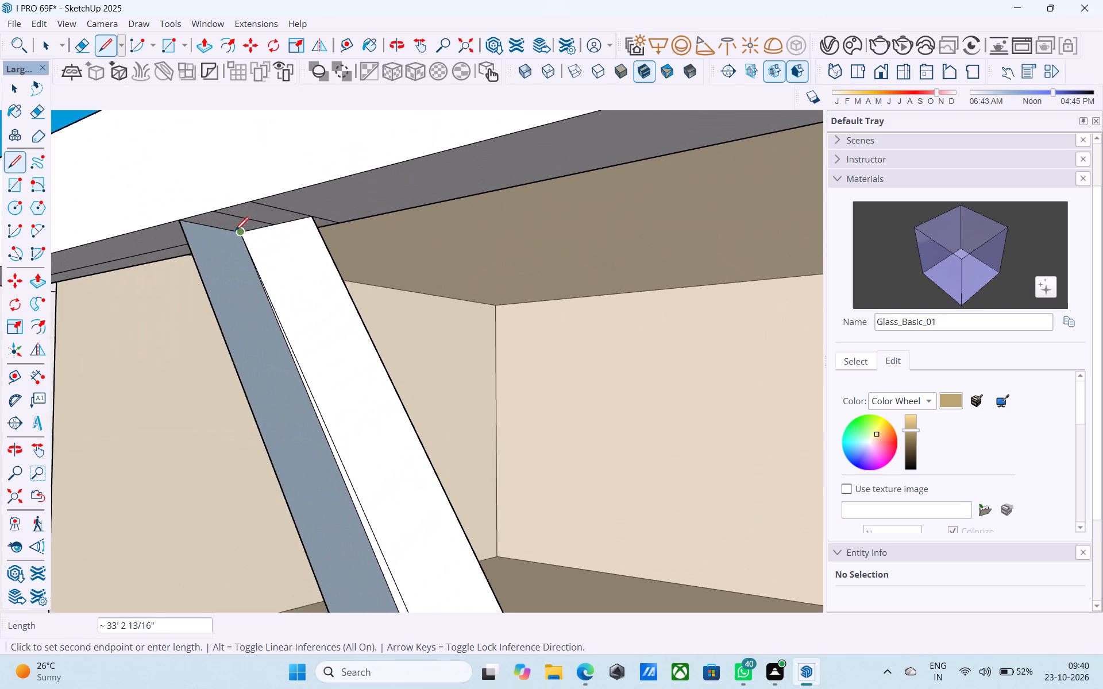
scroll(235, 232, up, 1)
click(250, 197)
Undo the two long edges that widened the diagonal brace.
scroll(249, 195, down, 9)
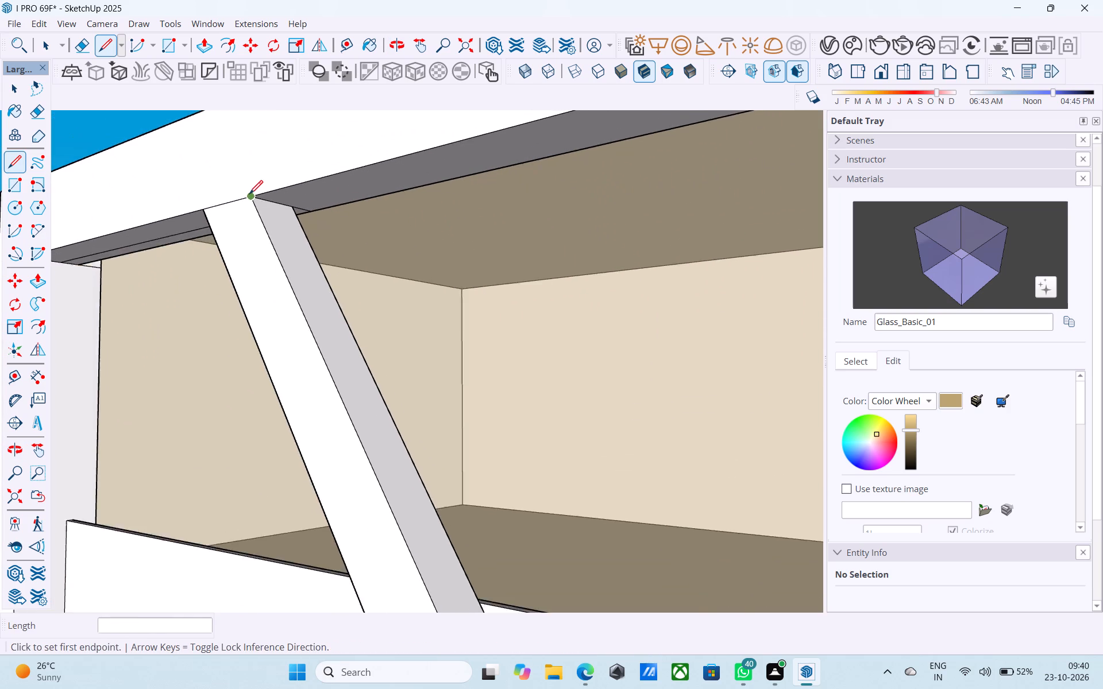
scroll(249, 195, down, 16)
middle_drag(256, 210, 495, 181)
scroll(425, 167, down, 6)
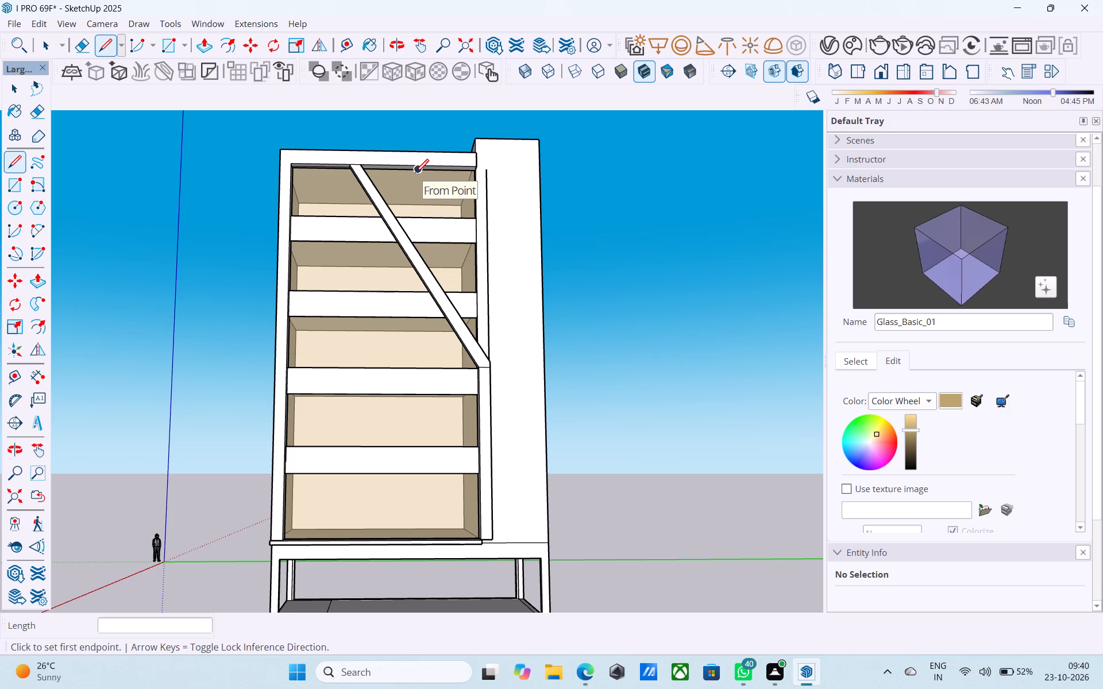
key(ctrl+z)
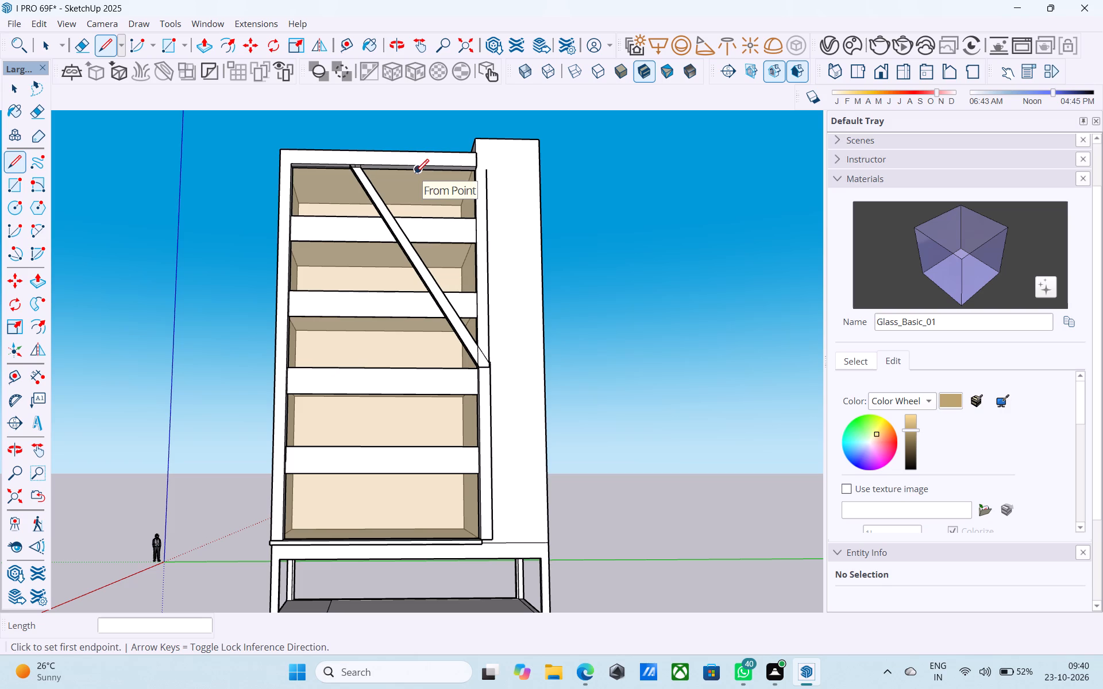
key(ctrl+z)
Erase the small leftover piece rising above the short post's top at the brace's lower joint.
middle_drag(395, 195, 306, 271)
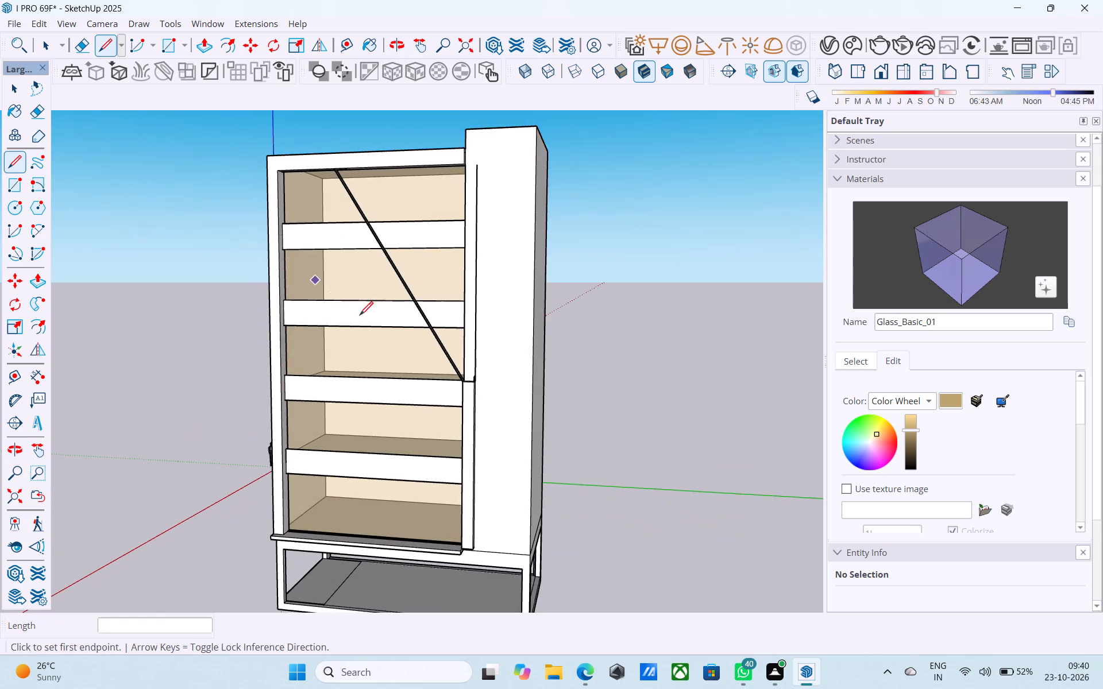
scroll(466, 377, up, 10)
key(space)
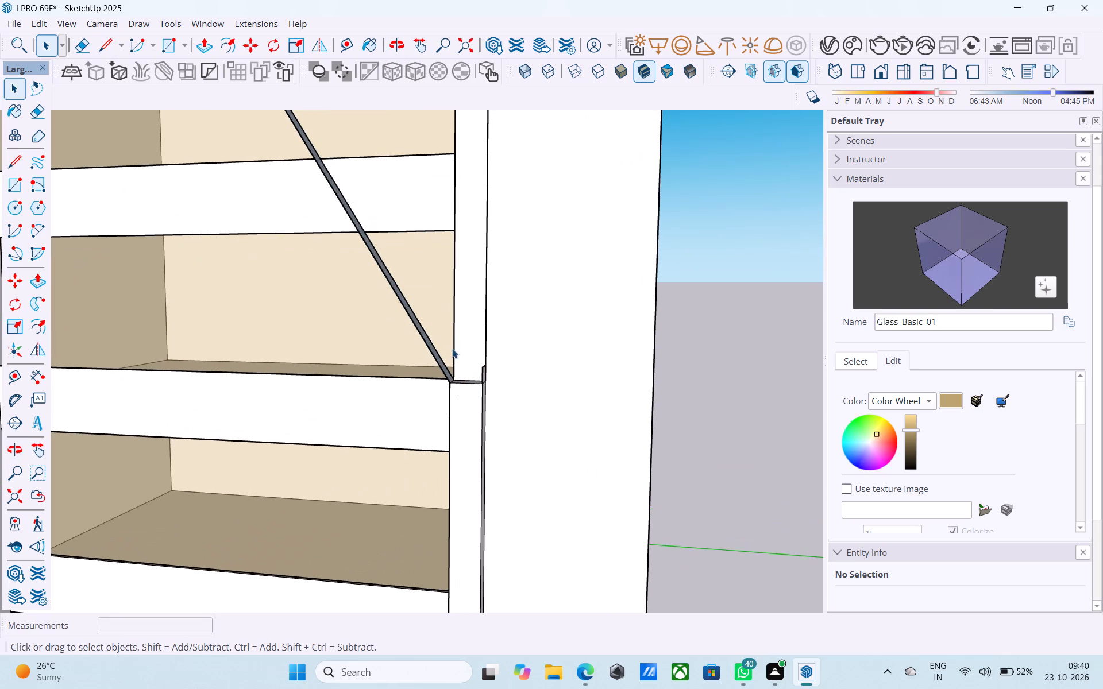
scroll(452, 349, down, 5)
shift+middle_drag(452, 349, 470, 471)
scroll(470, 471, up, 5)
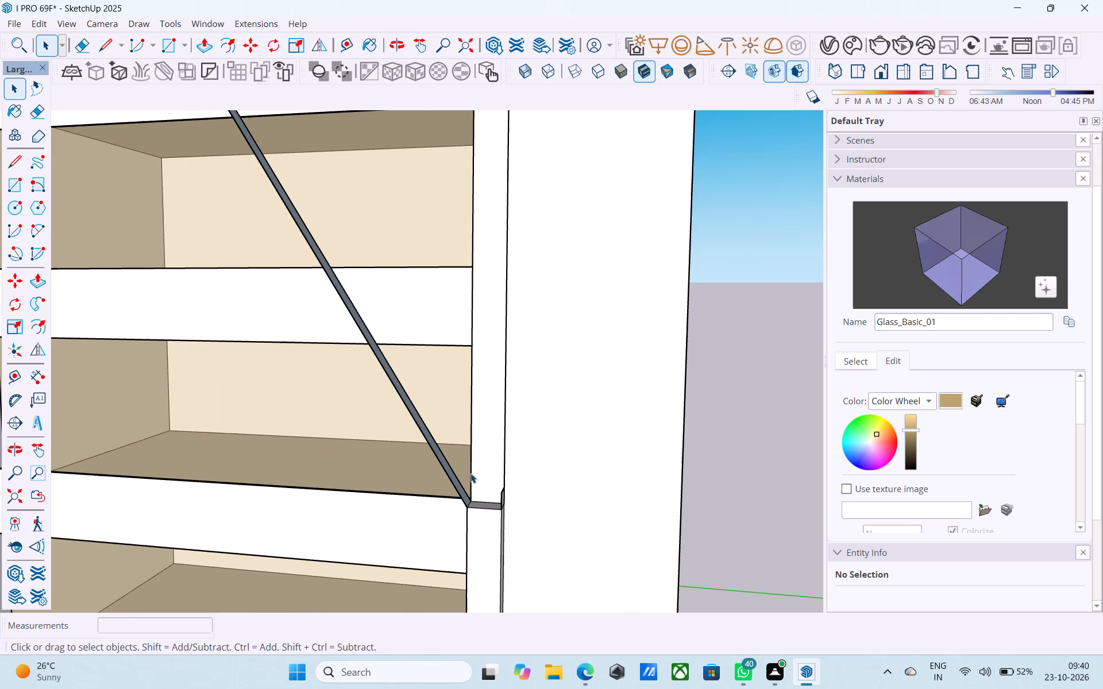
key(l)
scroll(460, 543, up, 6)
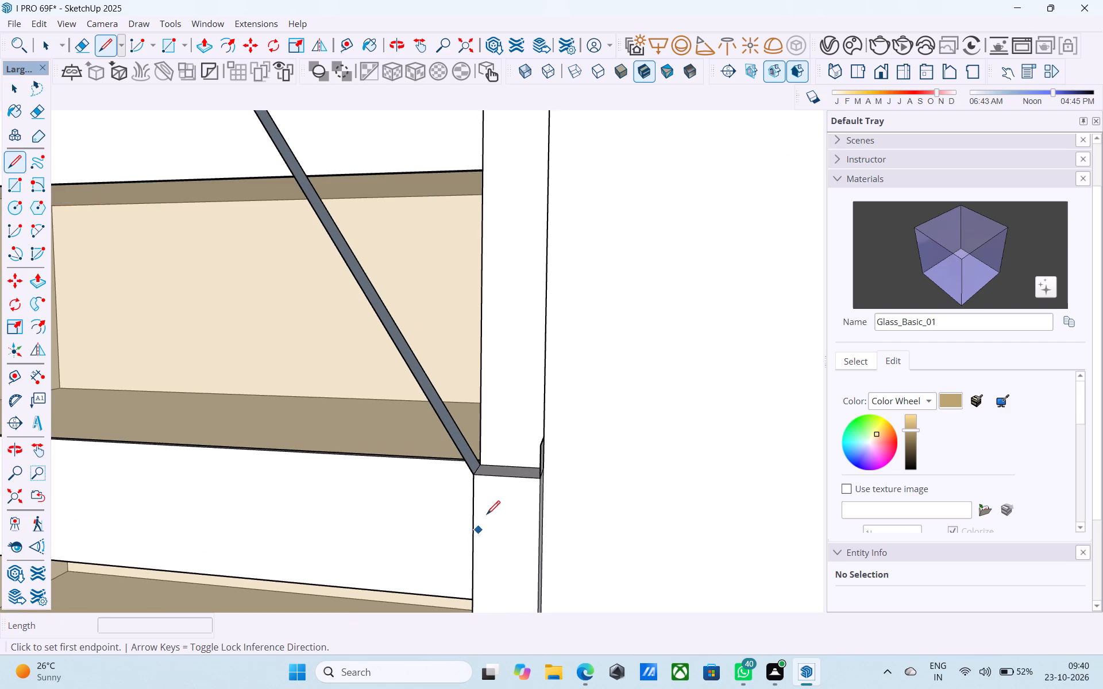
middle_drag(489, 509, 437, 510)
key(e)
click(530, 454)
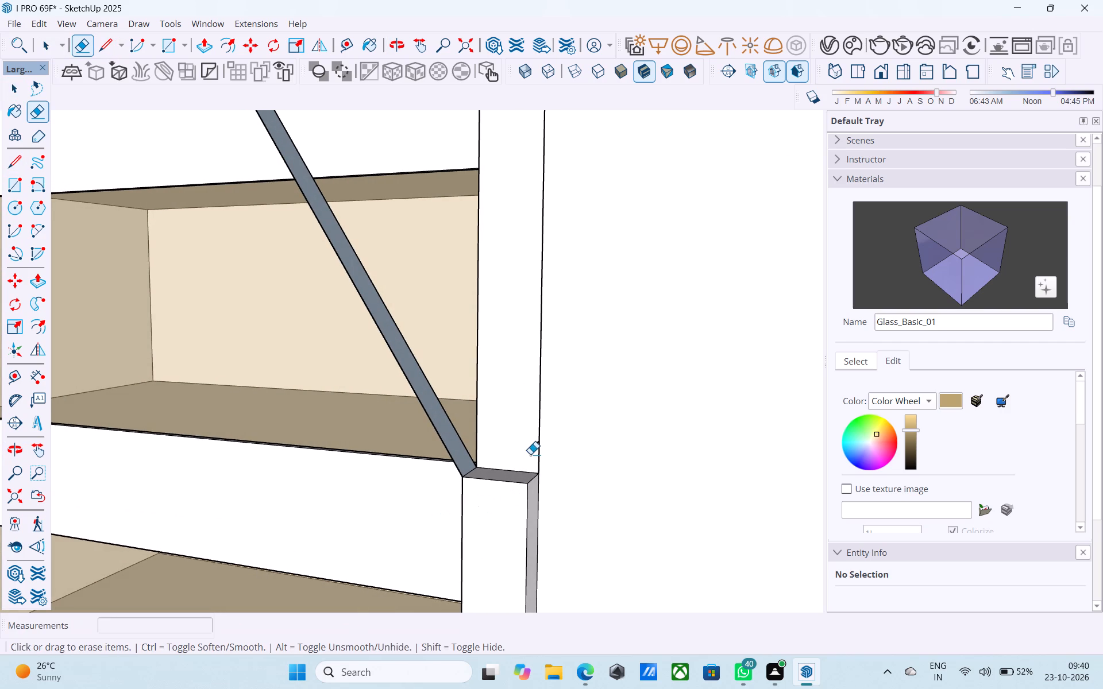
click(531, 446)
drag(531, 445, 537, 455)
key(space)
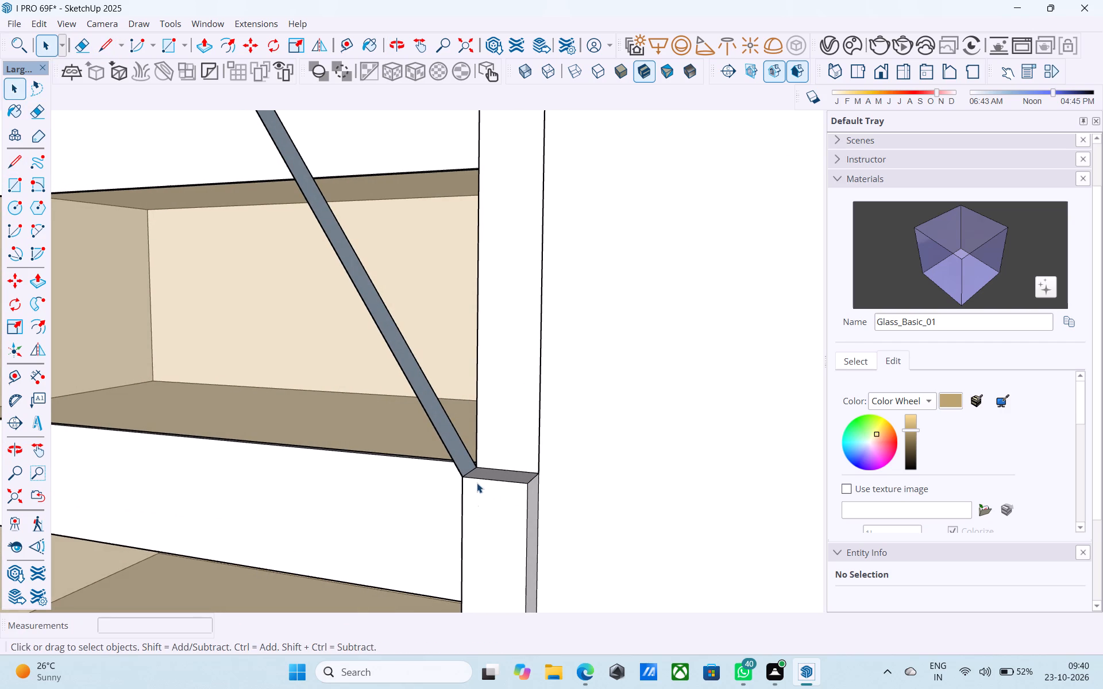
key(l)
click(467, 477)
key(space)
Erase the two short cross lines in front of the seam on the top frame member's underside, beside the brace's top.
scroll(409, 416, down, 5)
middle_drag(405, 413, 431, 659)
shift+middle_drag(326, 342, 521, 566)
shift+middle_drag(337, 341, 303, 296)
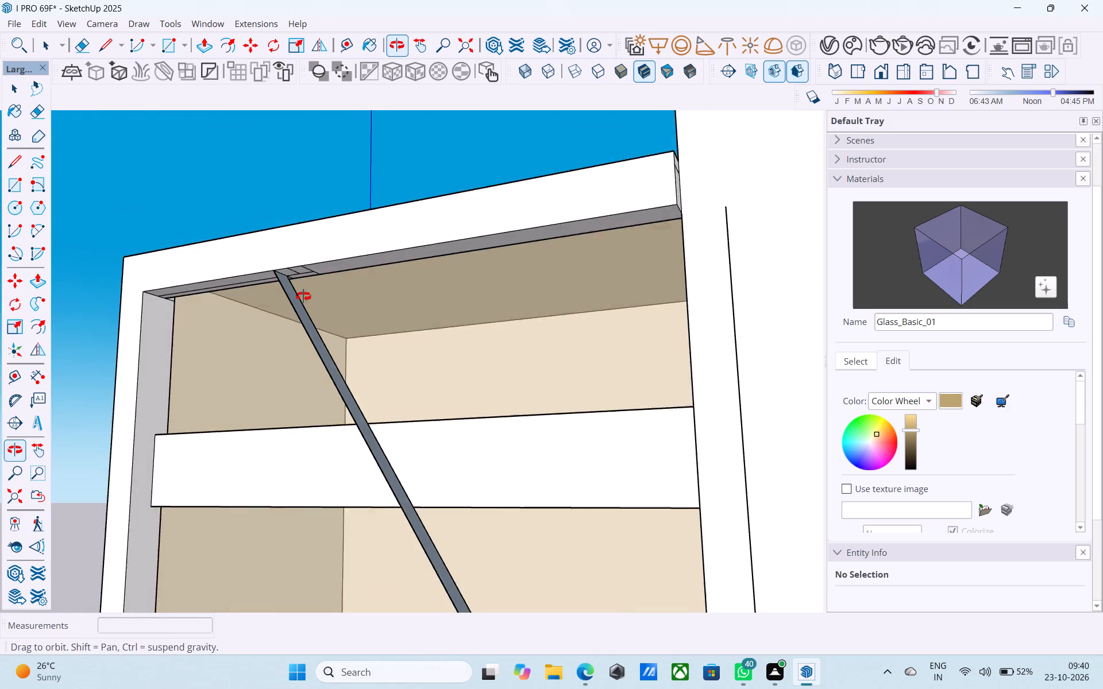
shift+middle_drag(303, 296, 295, 278)
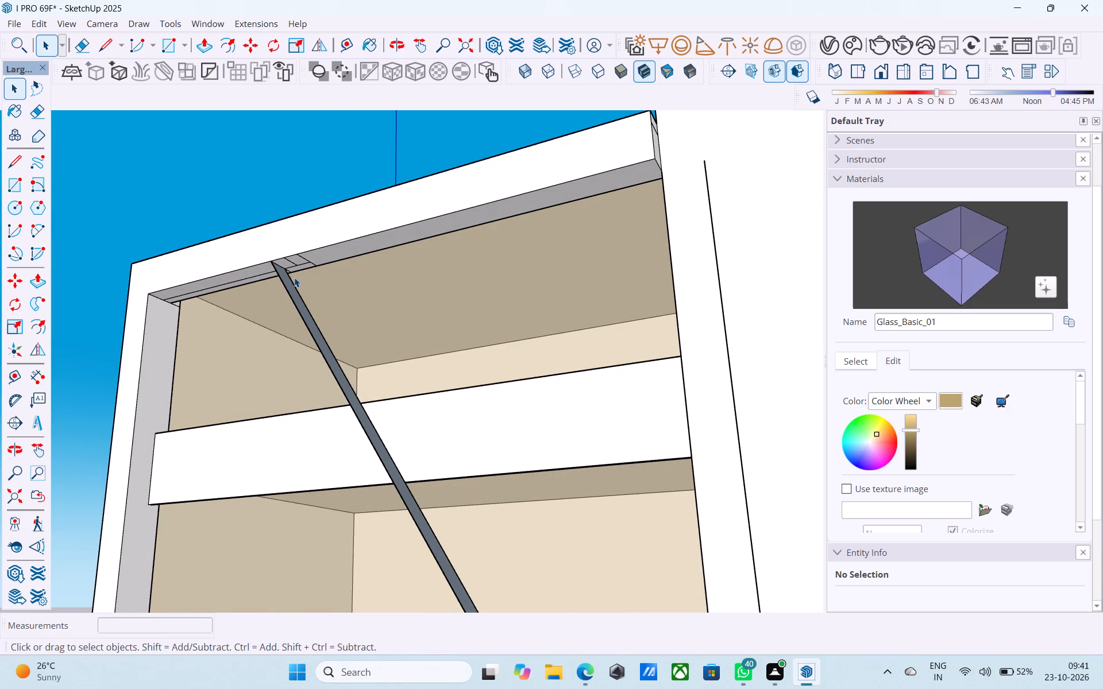
middle_drag(294, 276, 302, 249)
scroll(260, 242, up, 6)
key(l)
scroll(286, 269, up, 4)
click(286, 269)
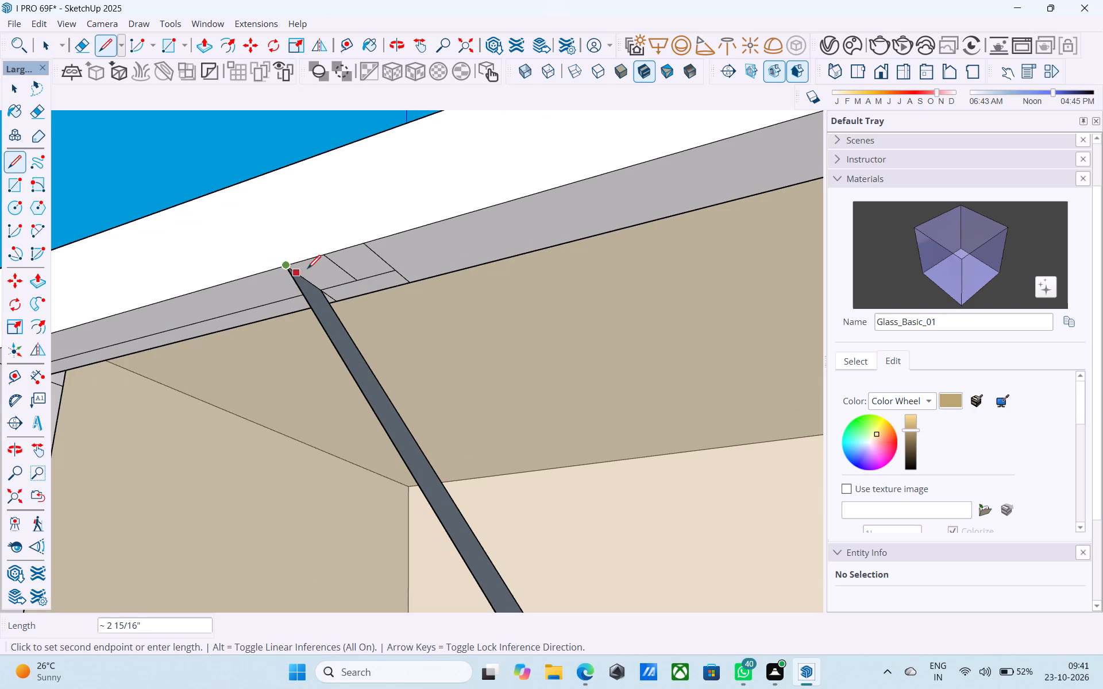
key(e)
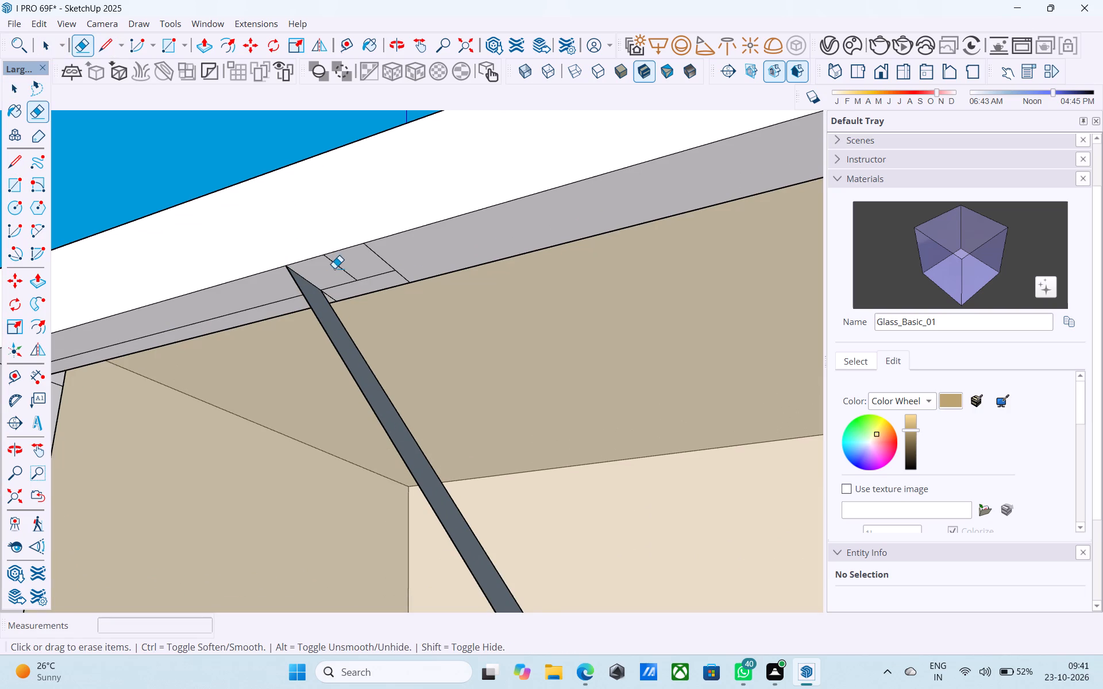
click(334, 266)
drag(377, 260, 389, 258)
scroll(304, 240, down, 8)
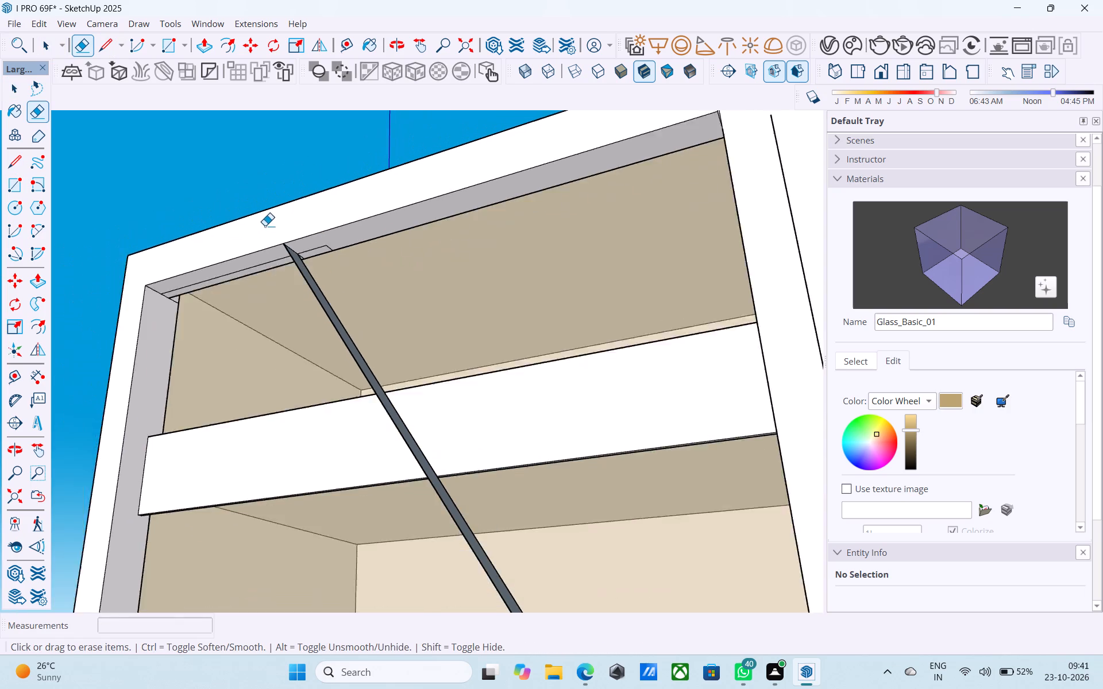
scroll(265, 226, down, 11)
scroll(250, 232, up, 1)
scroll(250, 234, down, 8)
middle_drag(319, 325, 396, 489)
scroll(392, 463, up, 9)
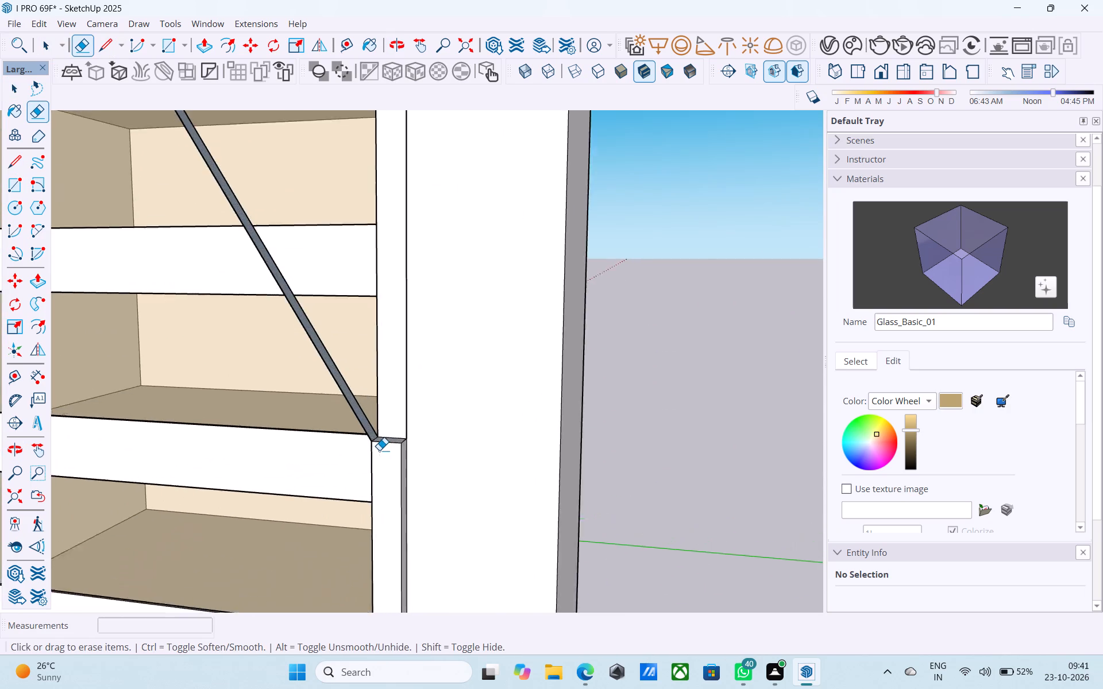
Measure the width of the short post's top front edge at the brace's lower joint.
scroll(379, 450, up, 7)
key(l)
click(364, 436)
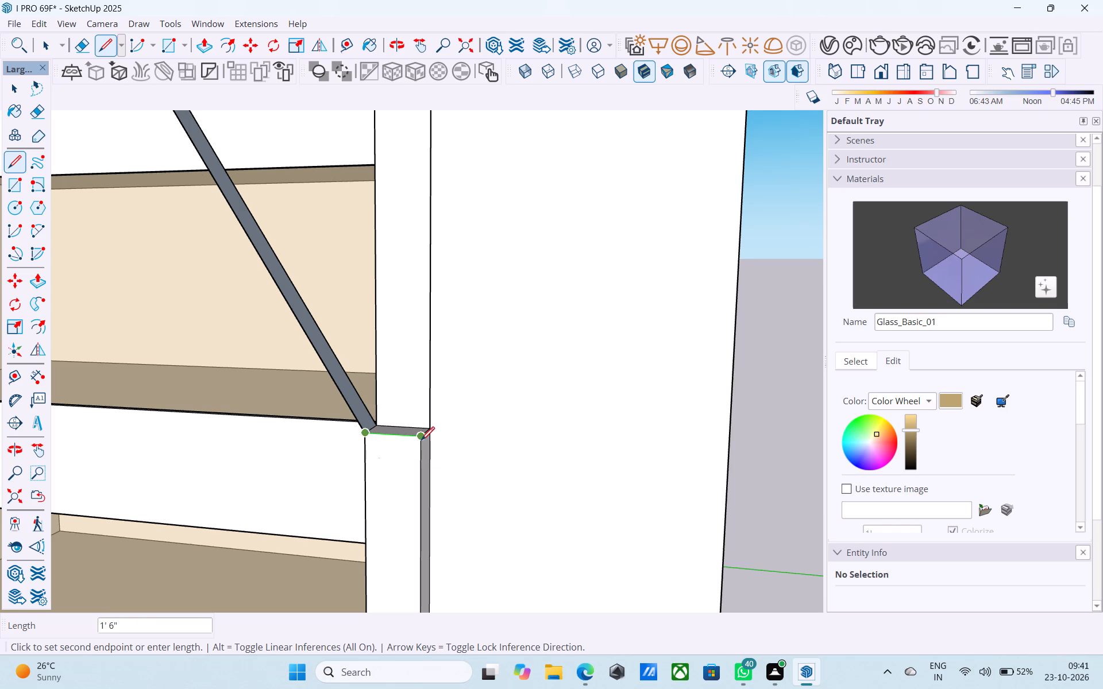
key(space)
Mark 1.5' along the top frame's lower front edge from the brace's top corner and draw a cross line over the underside.
scroll(260, 282, down, 6)
middle_drag(266, 299, 411, 614)
shift+middle_drag(268, 261, 436, 486)
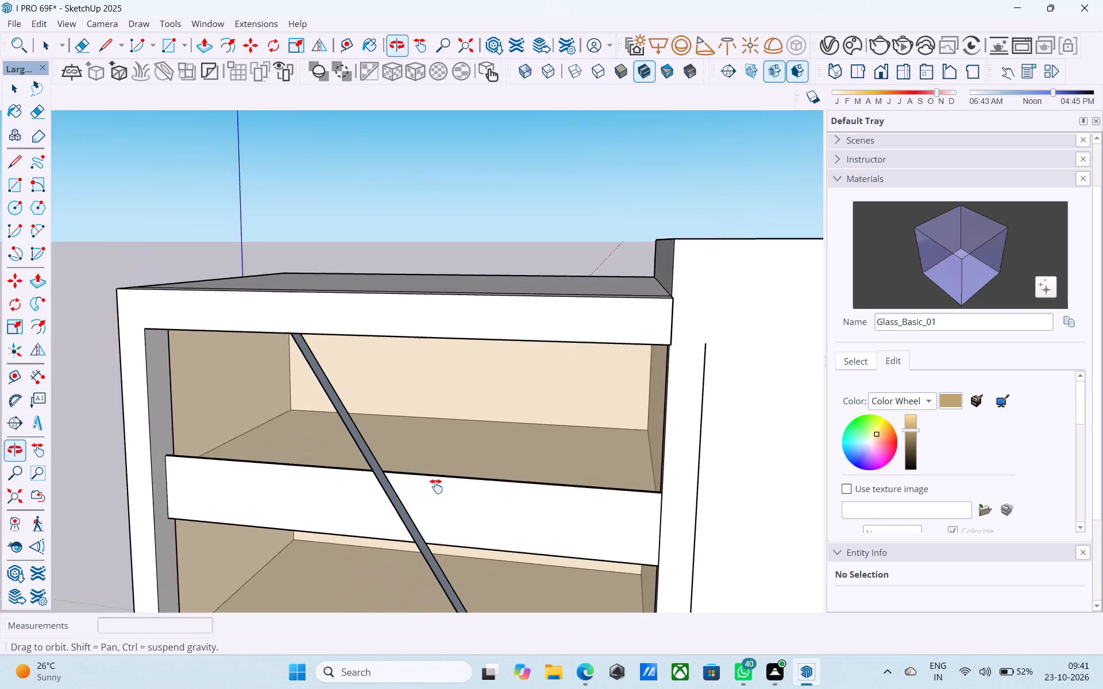
shift+middle_drag(436, 486, 346, 304)
scroll(265, 291, up, 8)
key(l)
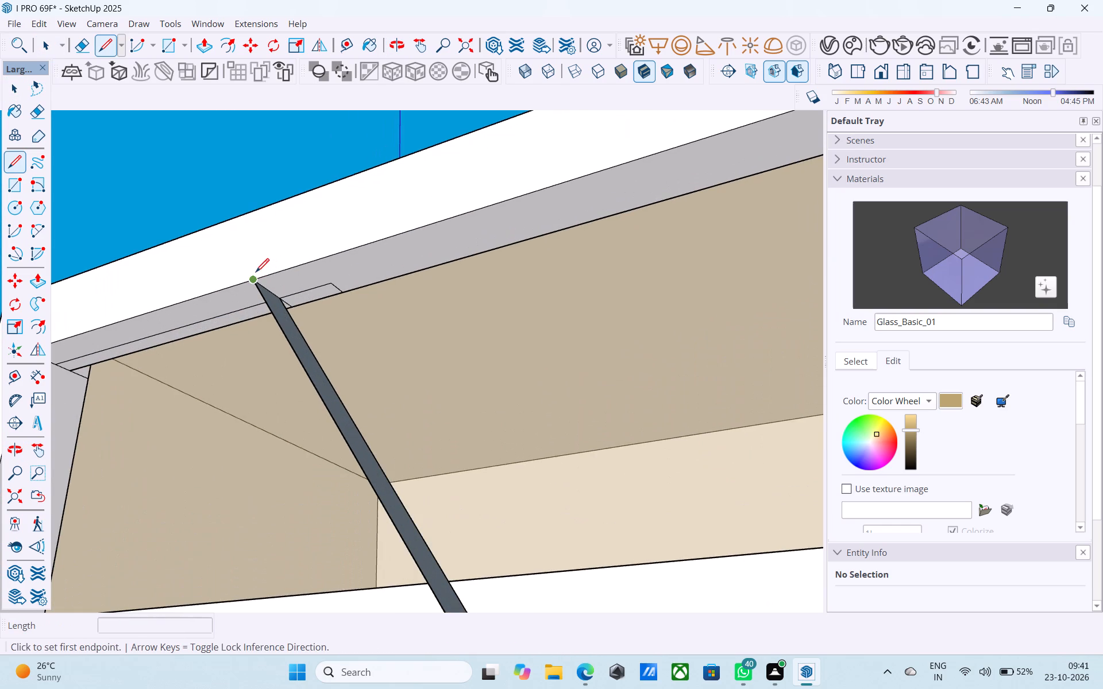
click(256, 272)
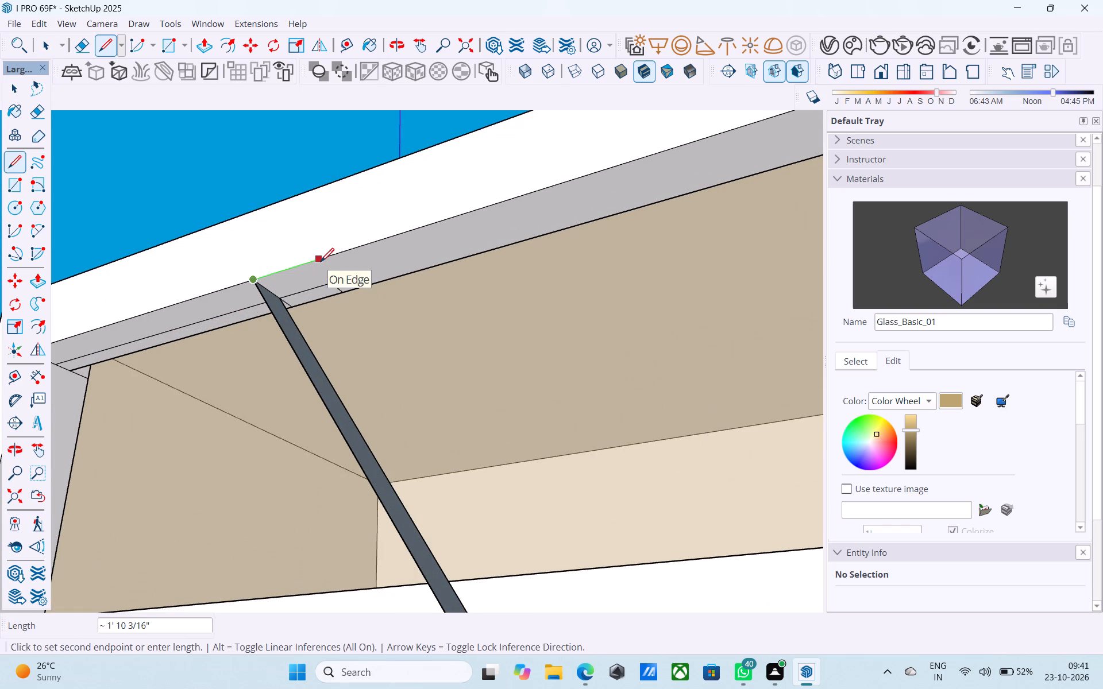
text(1.5')
key(Return)
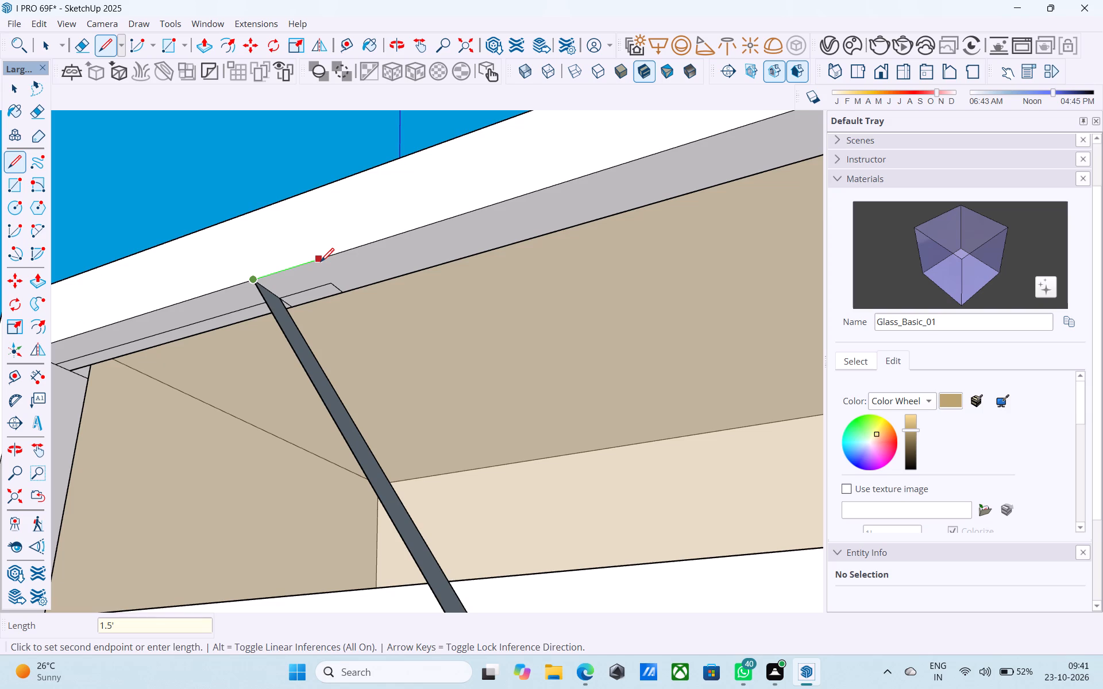
click(259, 283)
click(302, 268)
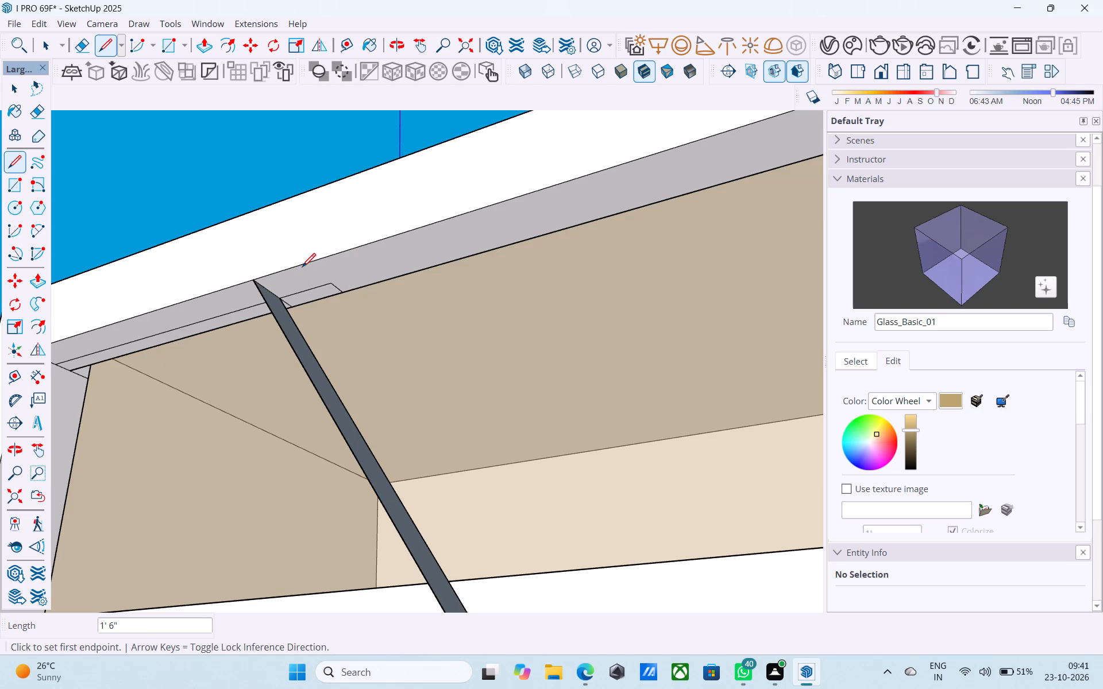
click(308, 267)
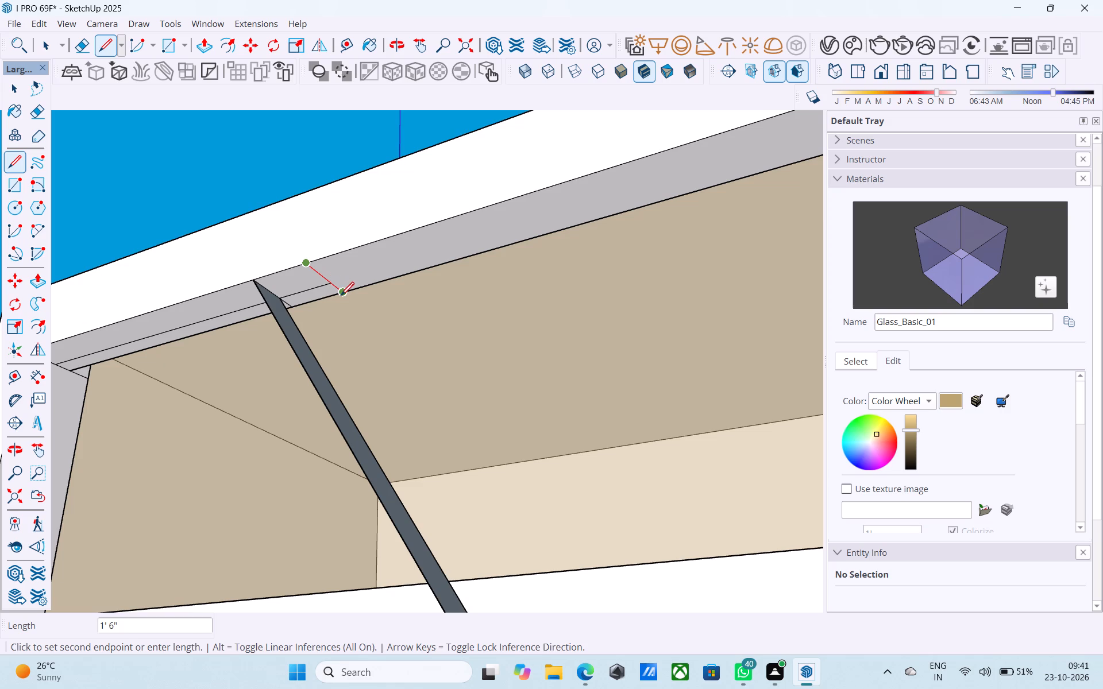
click(342, 297)
key(space)
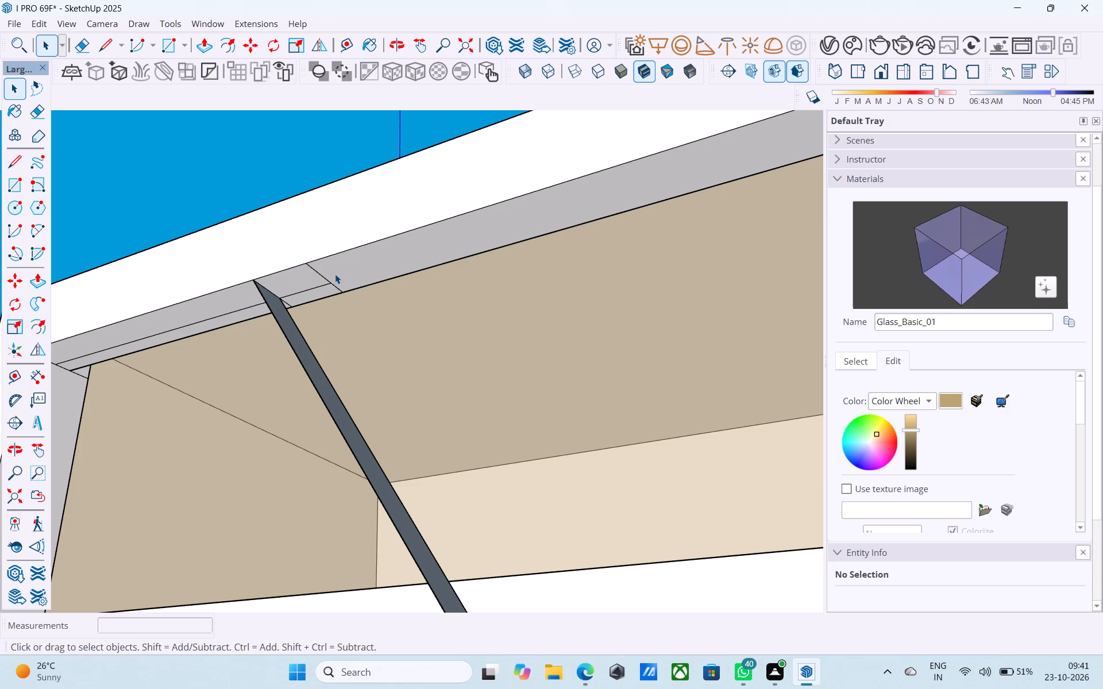
Draw the widened brace's rear edge from the cross line's rear end down to the short post's outer rear top corner.
key(l)
click(333, 280)
scroll(240, 194, down, 2)
scroll(238, 193, up, 1)
scroll(238, 192, down, 5)
scroll(231, 188, up, 1)
scroll(231, 188, down, 2)
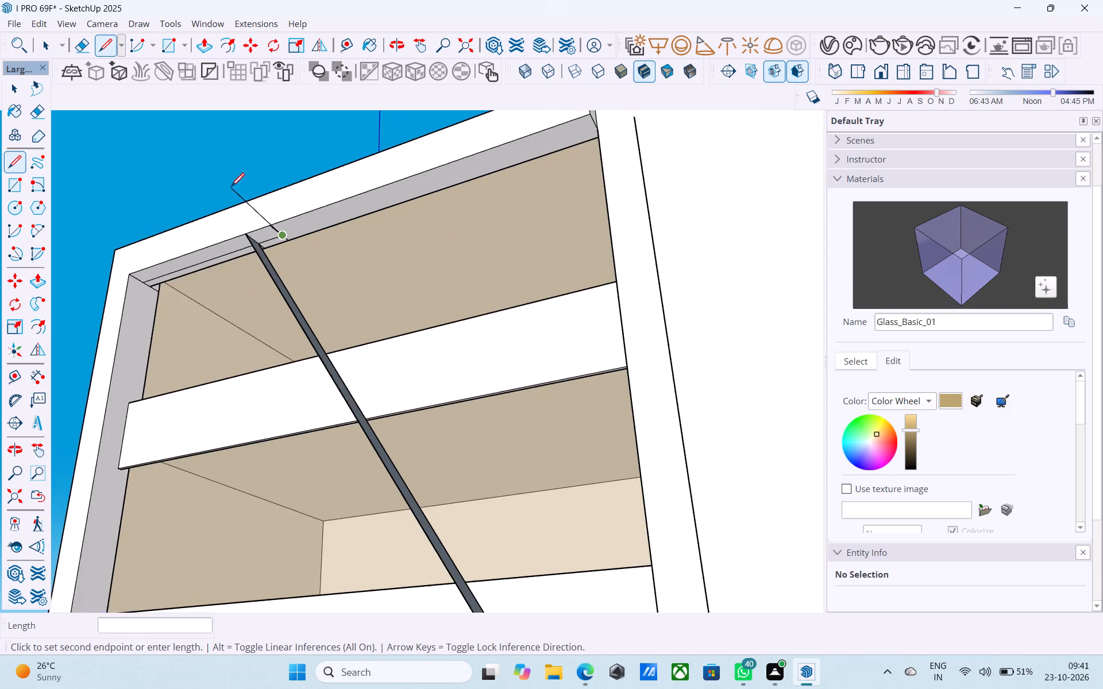
scroll(231, 188, down, 7)
middle_drag(318, 290, 358, 469)
scroll(358, 469, up, 17)
middle_drag(405, 393, 338, 512)
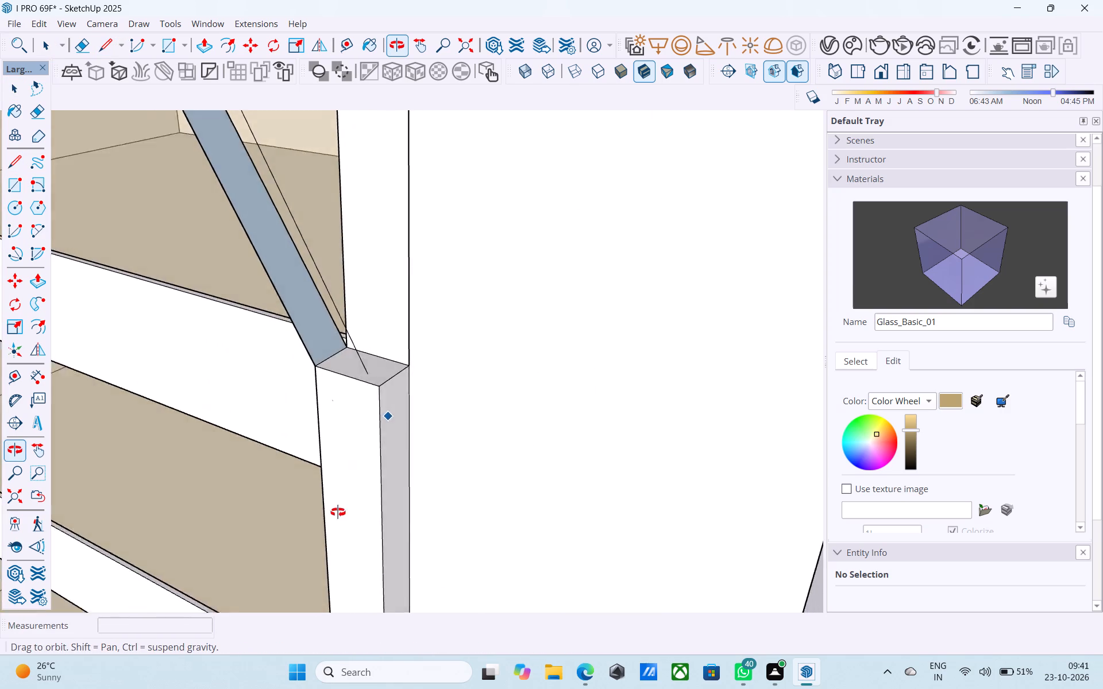
middle_drag(338, 512, 336, 516)
scroll(336, 516, up, 1)
middle_drag(422, 374, 336, 460)
scroll(370, 405, up, 4)
click(410, 366)
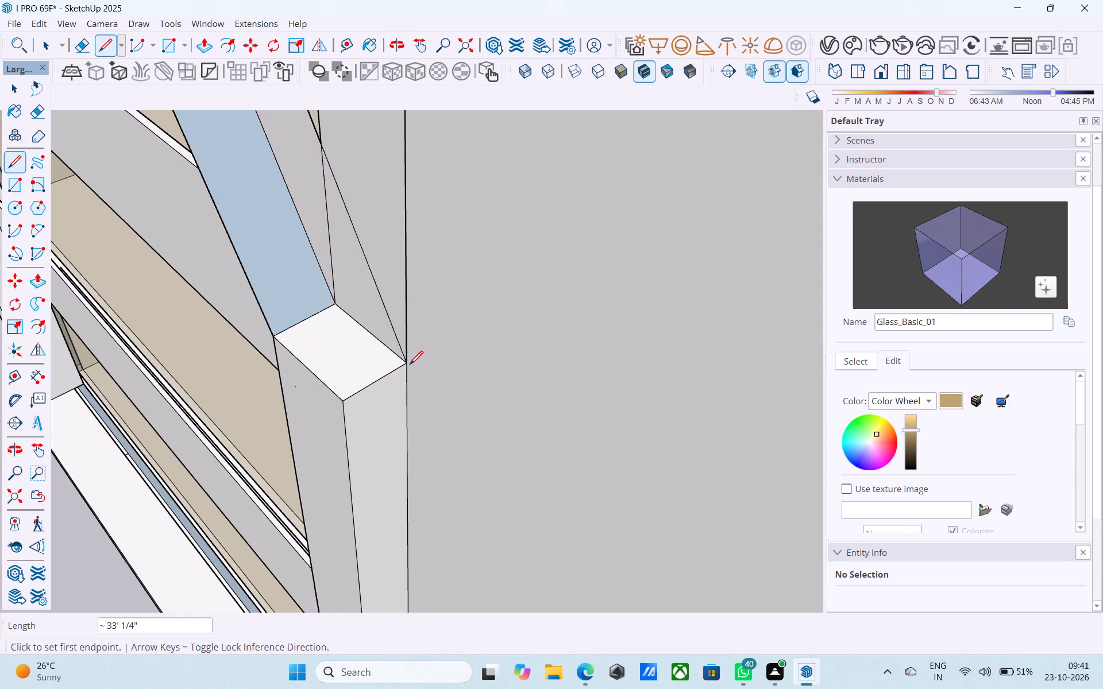
Draw the widened brace's front edge from the short post's outer front top corner up to the cross line's front end.
scroll(309, 325, down, 16)
middle_drag(297, 315, 313, 363)
click(329, 385)
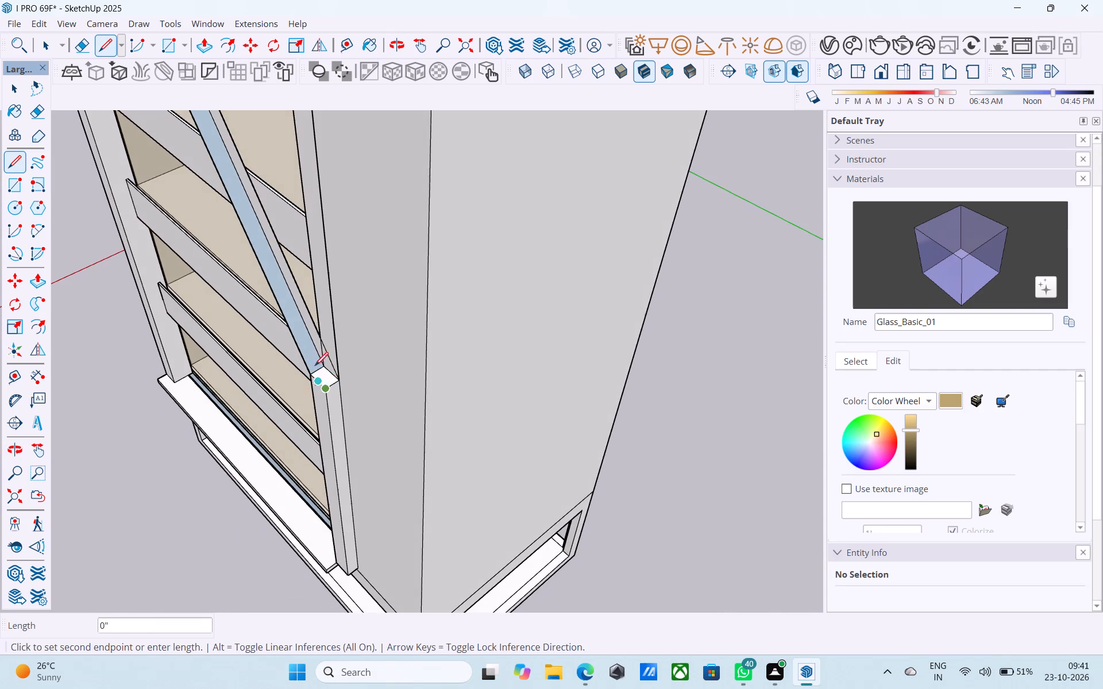
scroll(265, 256, down, 5)
middle_drag(261, 250, 313, 367)
scroll(218, 231, up, 9)
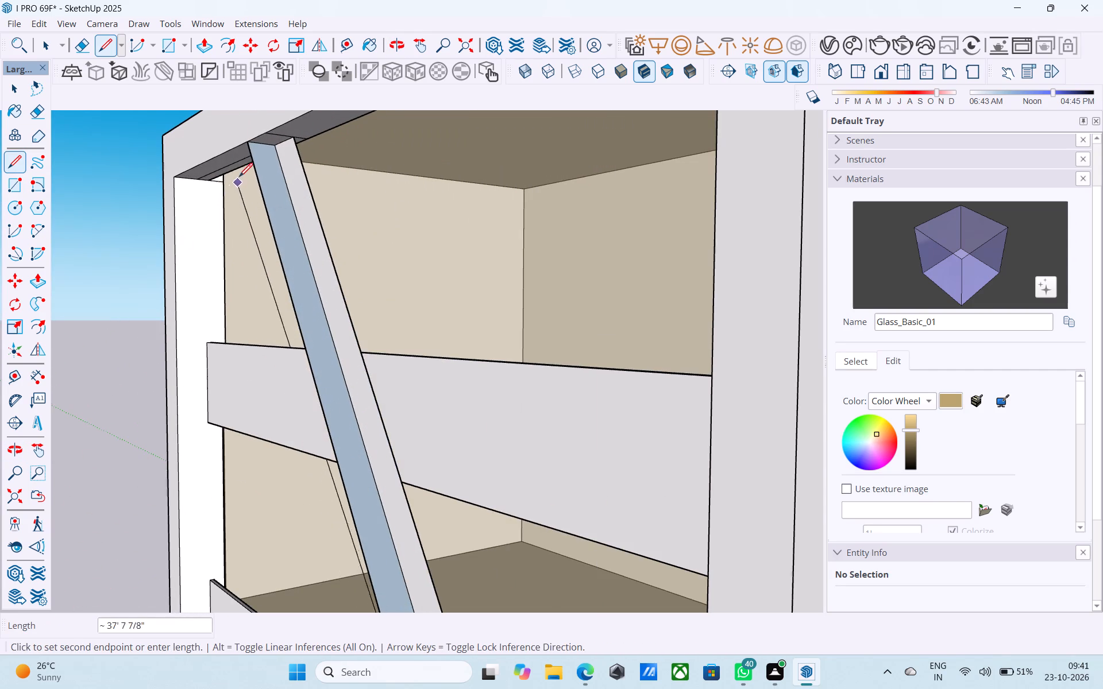
click(261, 136)
scroll(261, 136, down, 12)
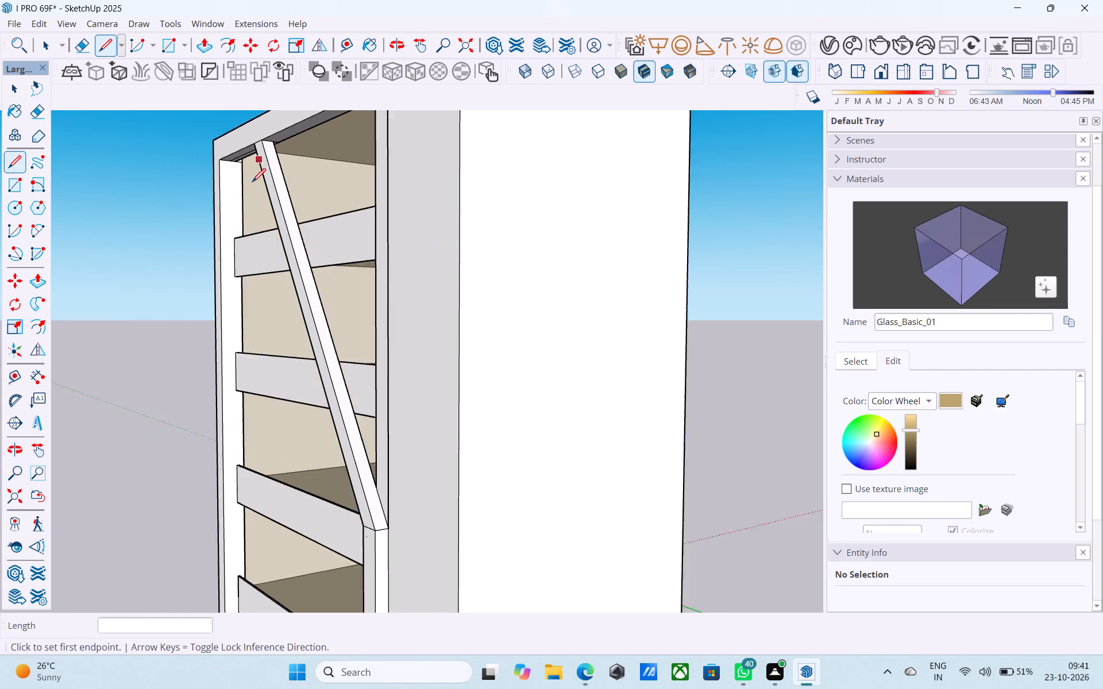
Erase the seam between the diagonal brace and the short post on their front faces.
middle_drag(241, 196, 461, 171)
scroll(482, 186, down, 7)
middle_drag(480, 199, 537, 256)
scroll(537, 256, down, 1)
scroll(268, 263, down, 3)
scroll(414, 289, up, 5)
middle_drag(445, 308, 293, 315)
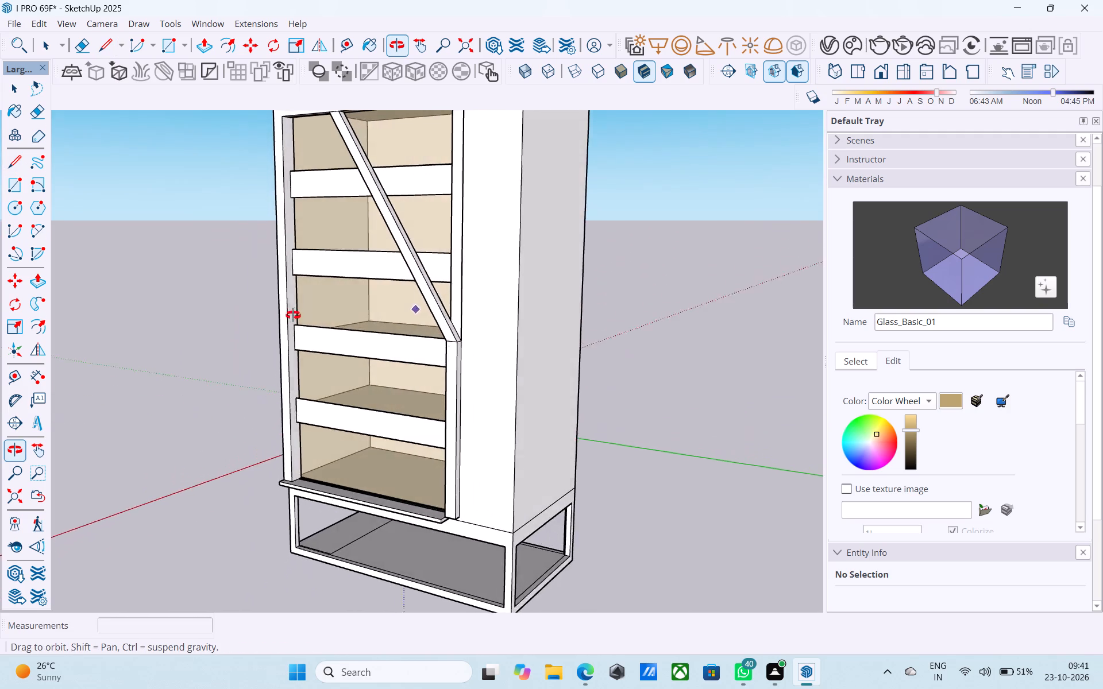
middle_drag(293, 315, 544, 310)
scroll(527, 325, up, 11)
key(e)
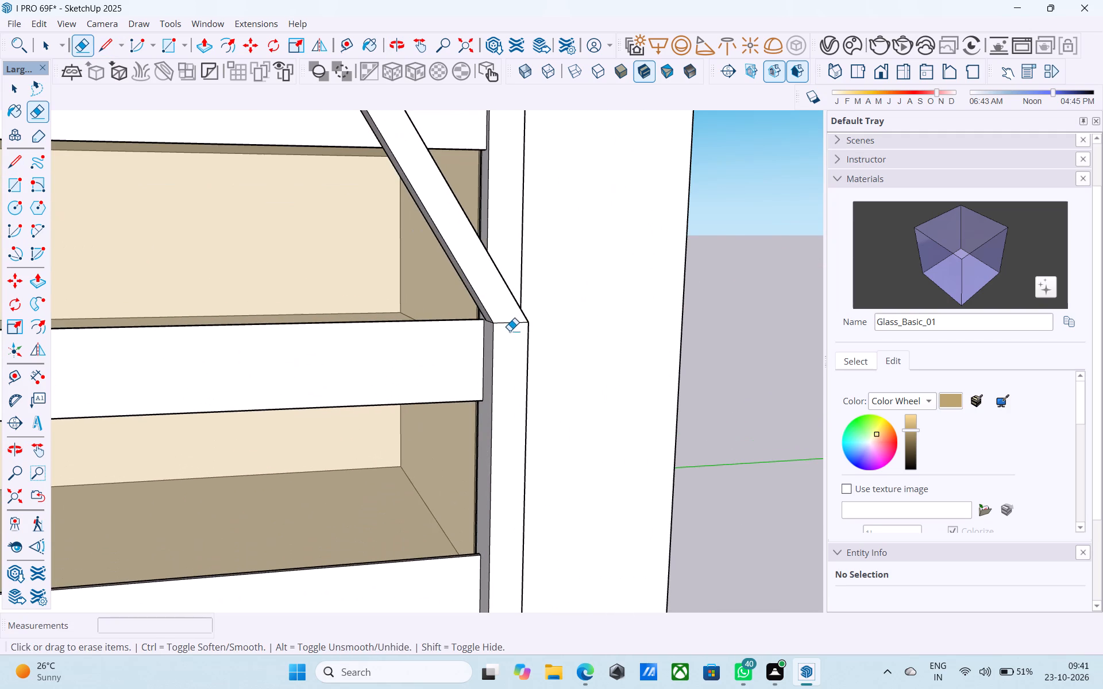
drag(510, 330, 508, 321)
Erase the seam between the brace's top end and the top frame member on the front face.
scroll(502, 323, up, 5)
middle_drag(514, 324, 312, 416)
scroll(341, 365, down, 2)
scroll(341, 365, up, 1)
scroll(341, 365, down, 20)
scroll(341, 365, down, 3)
scroll(304, 311, up, 9)
scroll(243, 253, down, 1)
scroll(228, 232, up, 8)
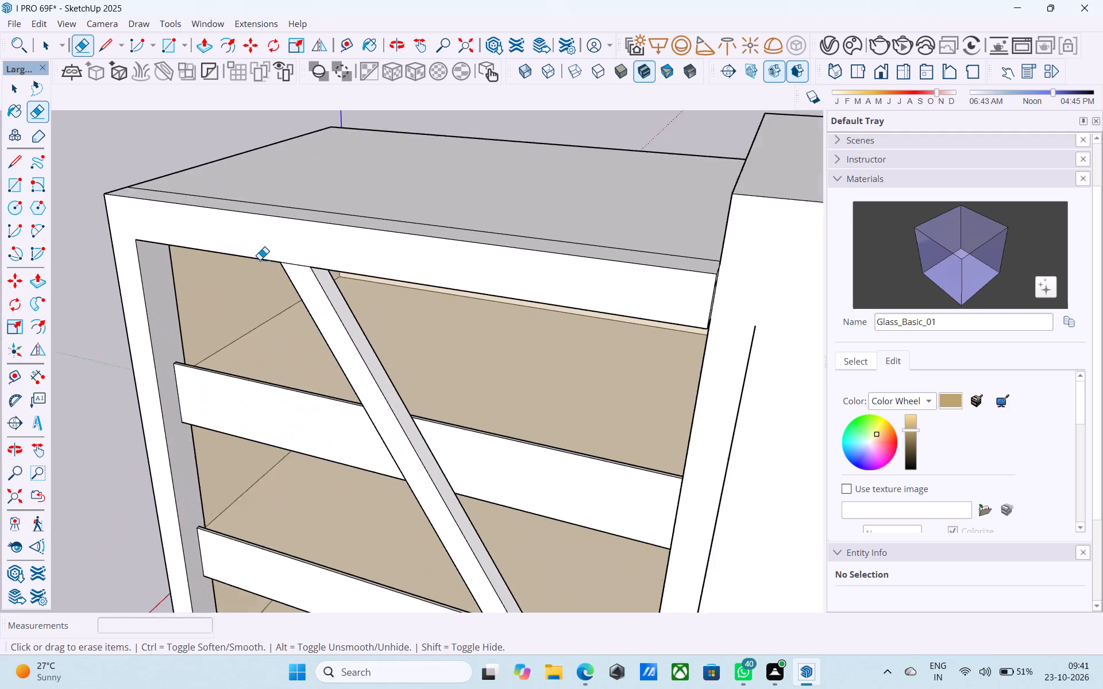
scroll(260, 260, up, 5)
click(295, 262)
key(space)
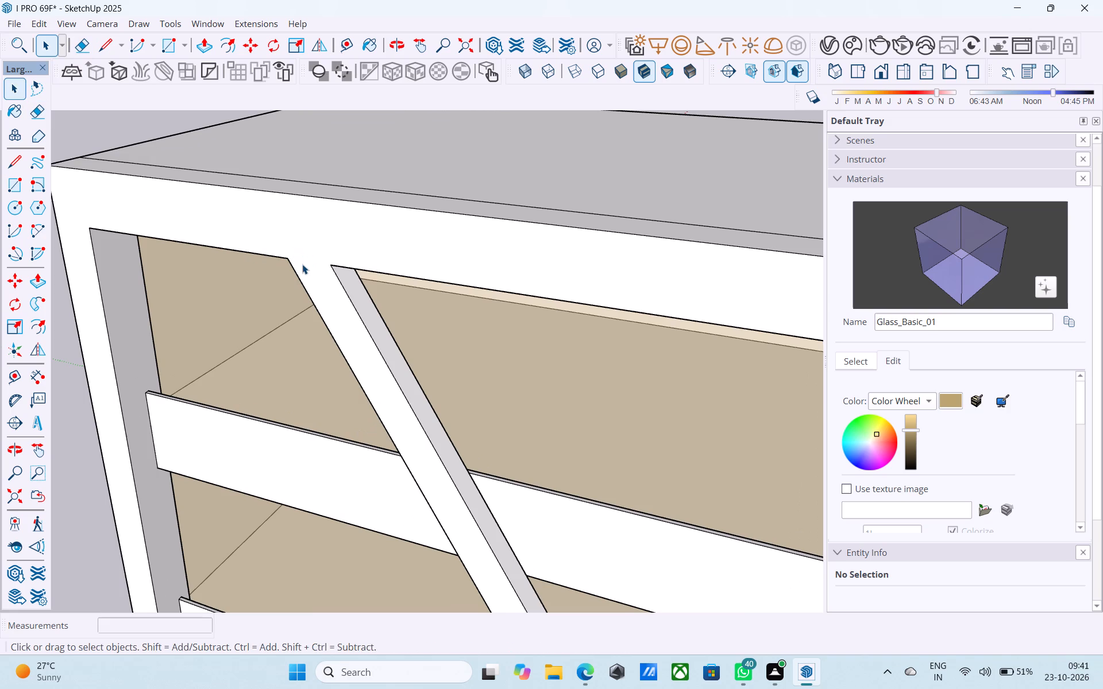
Extend the brace's outer front and rear edges up through the top frame member and join them with a 1' line across its top.
key(l)
click(328, 264)
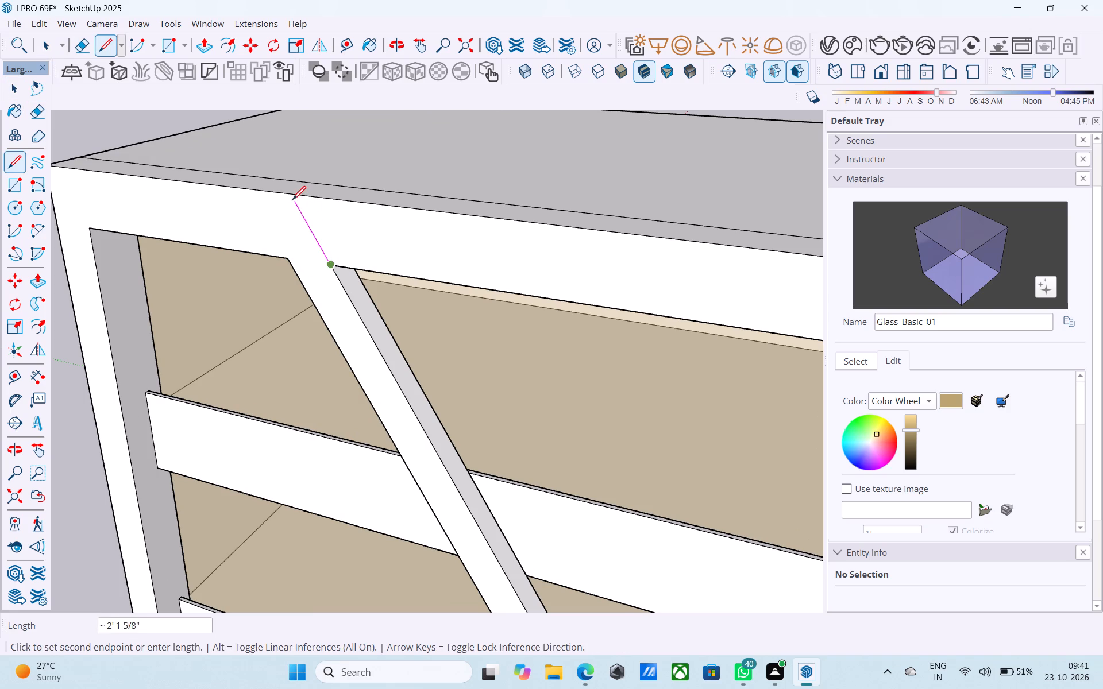
click(291, 196)
middle_drag(352, 286, 275, 193)
scroll(275, 193, up, 4)
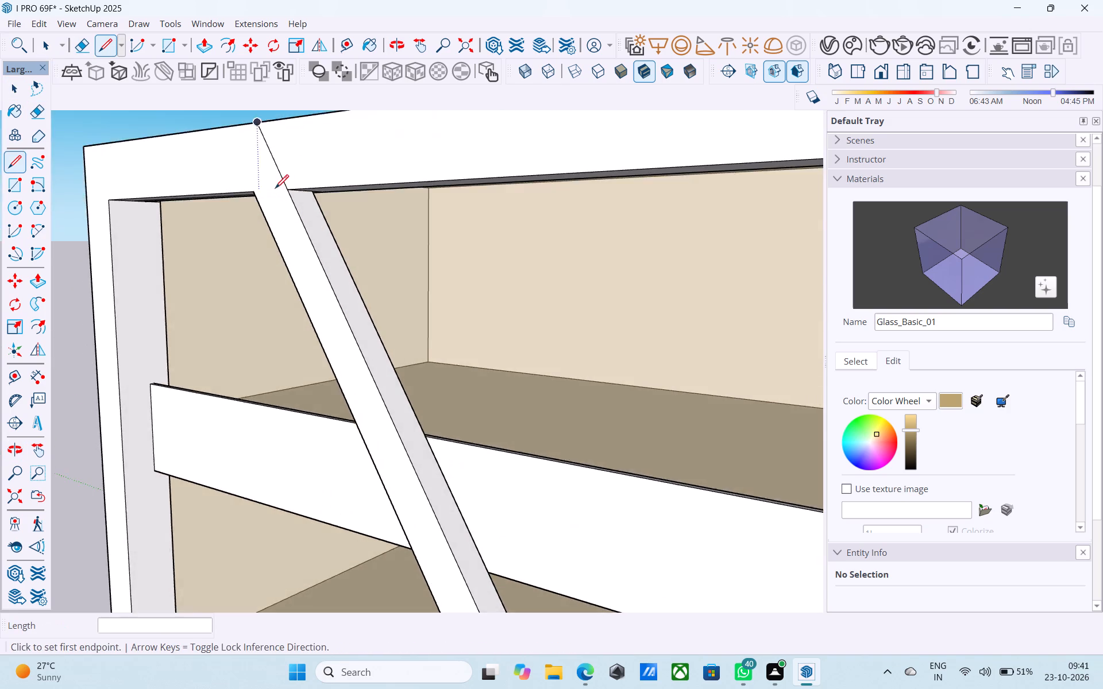
scroll(275, 189, up, 10)
click(358, 186)
scroll(350, 180, down, 4)
middle_drag(359, 203, 372, 346)
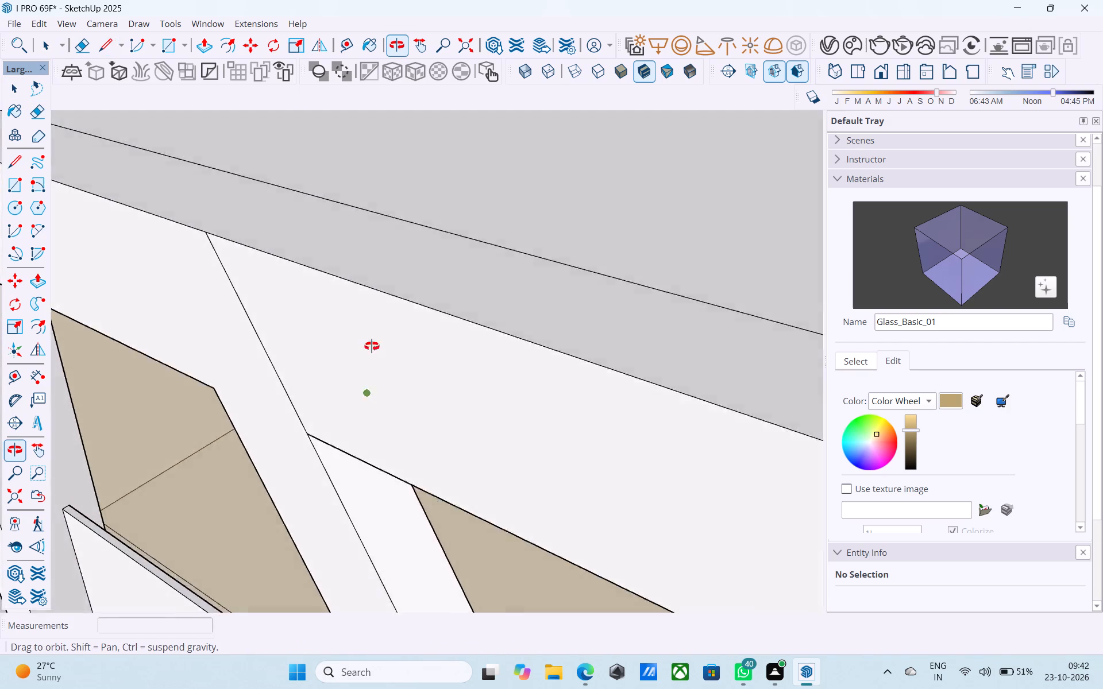
middle_drag(372, 346, 375, 360)
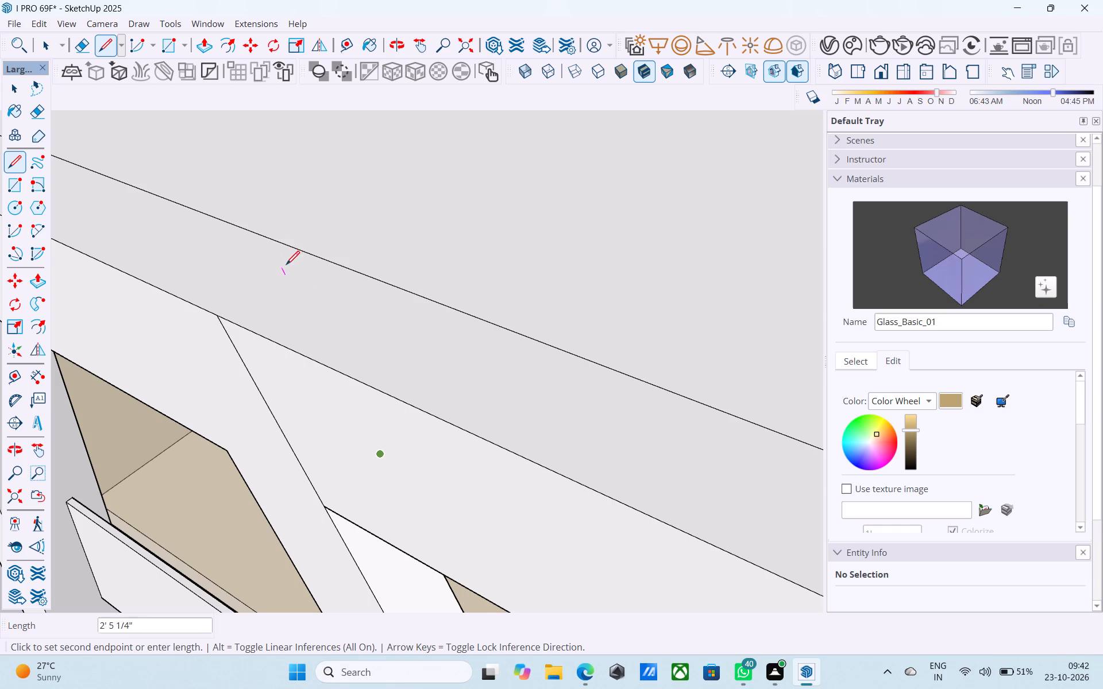
click(288, 269)
click(219, 315)
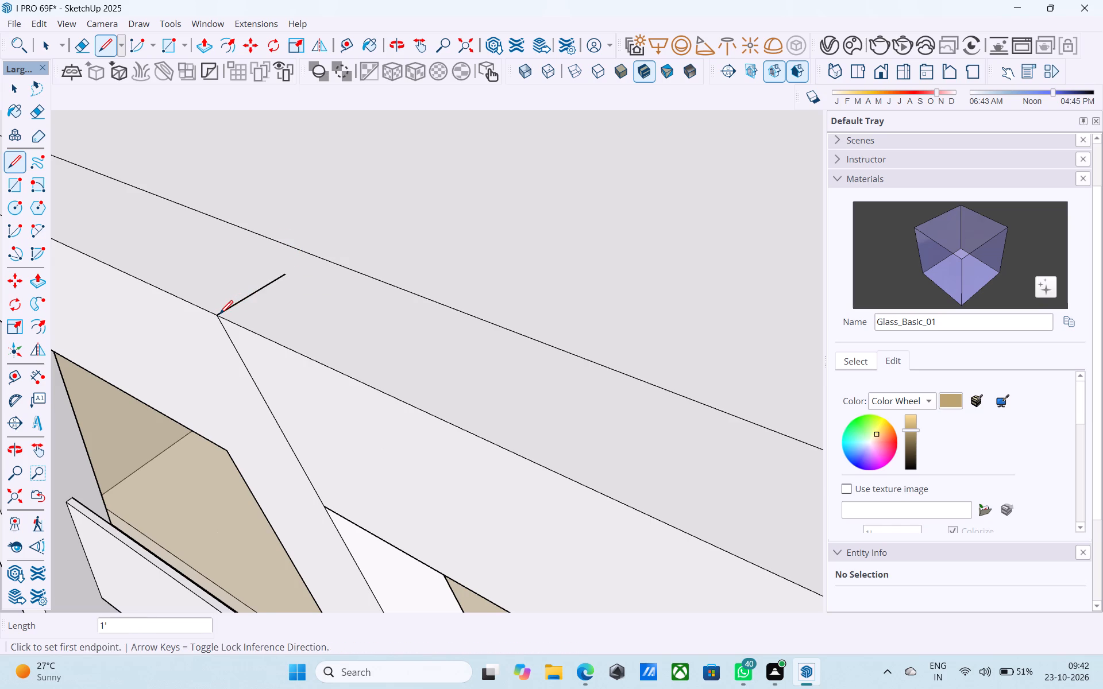
Push the top frame member's front face between the brace and the tower back by about 1'.
scroll(285, 281, down, 6)
key(space)
click(306, 338)
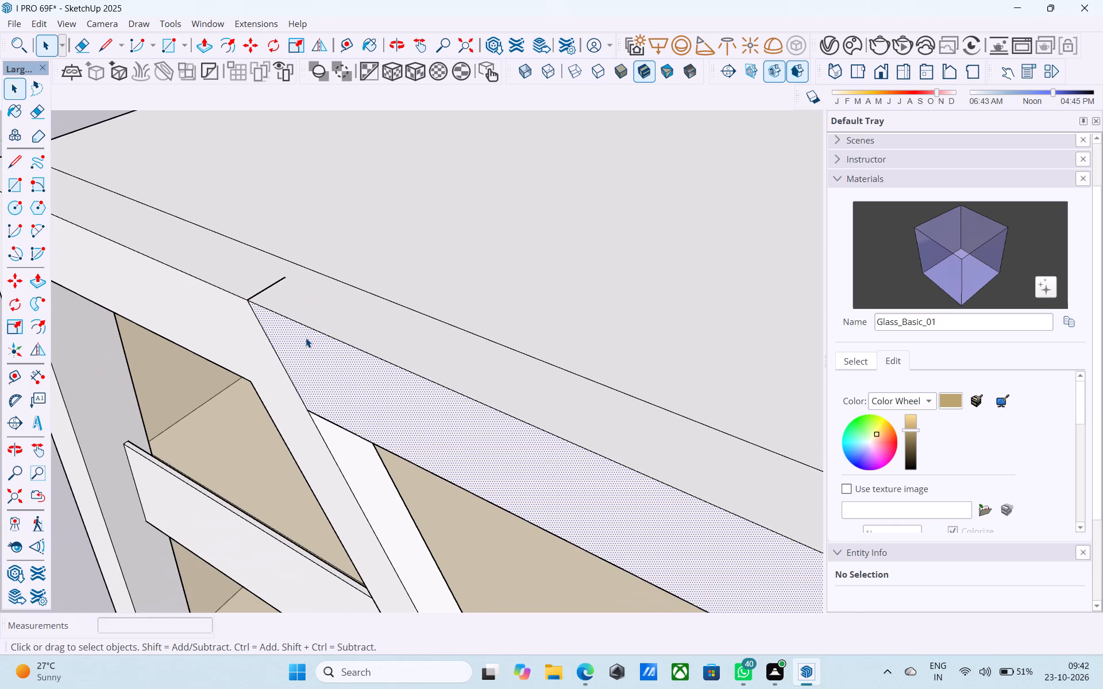
key(p)
click(306, 338)
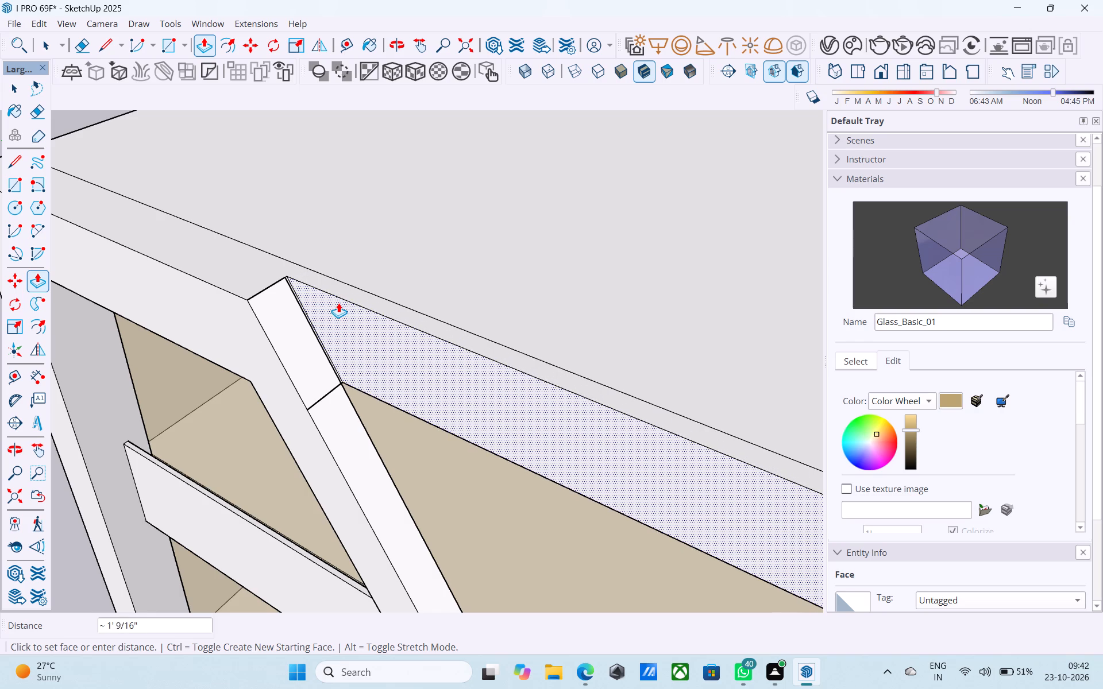
click(335, 303)
key(space)
Erase the seam across the brace's sloping side where it meets its extension through the top frame.
scroll(267, 328, down, 5)
middle_drag(266, 335, 346, 204)
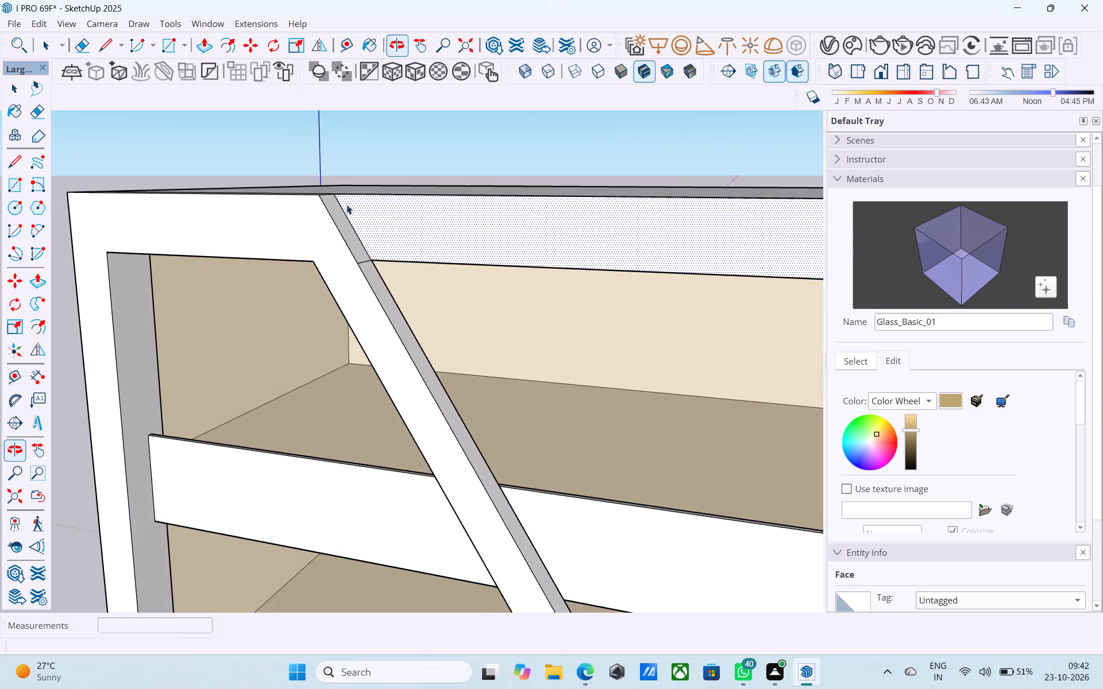
middle_drag(346, 212, 283, 263)
key(e)
drag(319, 289, 322, 296)
scroll(276, 269, down, 8)
key(space)
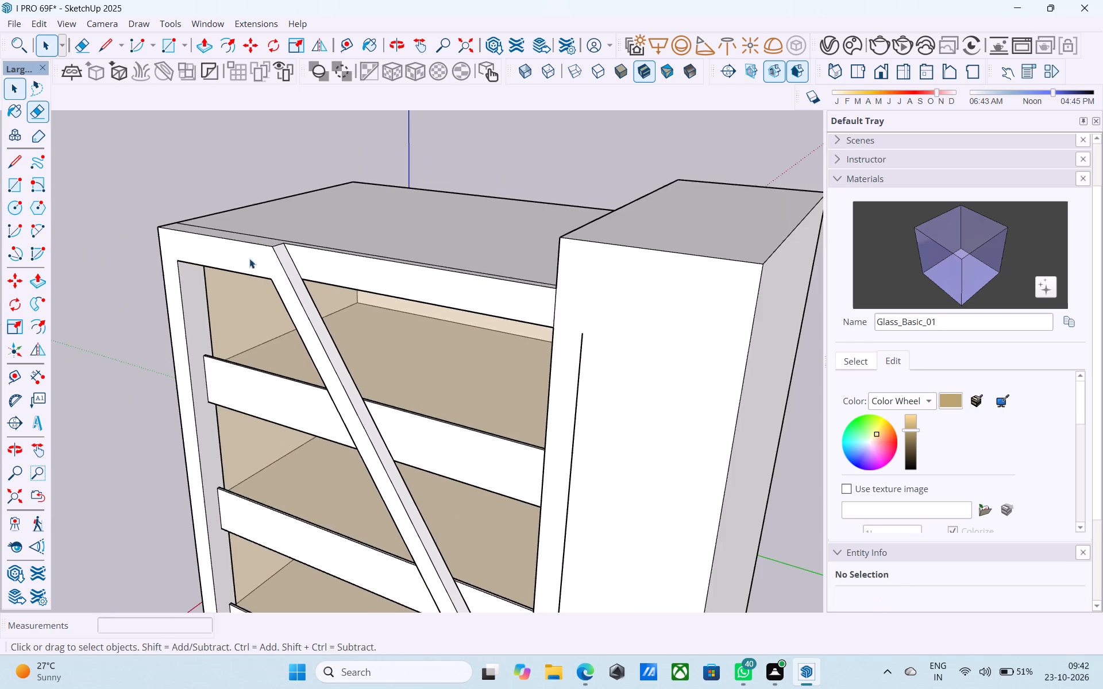
Inspect the rebuilt diagonal brace and its joints with the top frame and short post from several sides.
middle_drag(219, 303, 290, 206)
scroll(261, 172, down, 11)
scroll(251, 185, up, 1)
scroll(252, 187, down, 1)
middle_drag(263, 233, 408, 344)
middle_drag(373, 305, 708, 279)
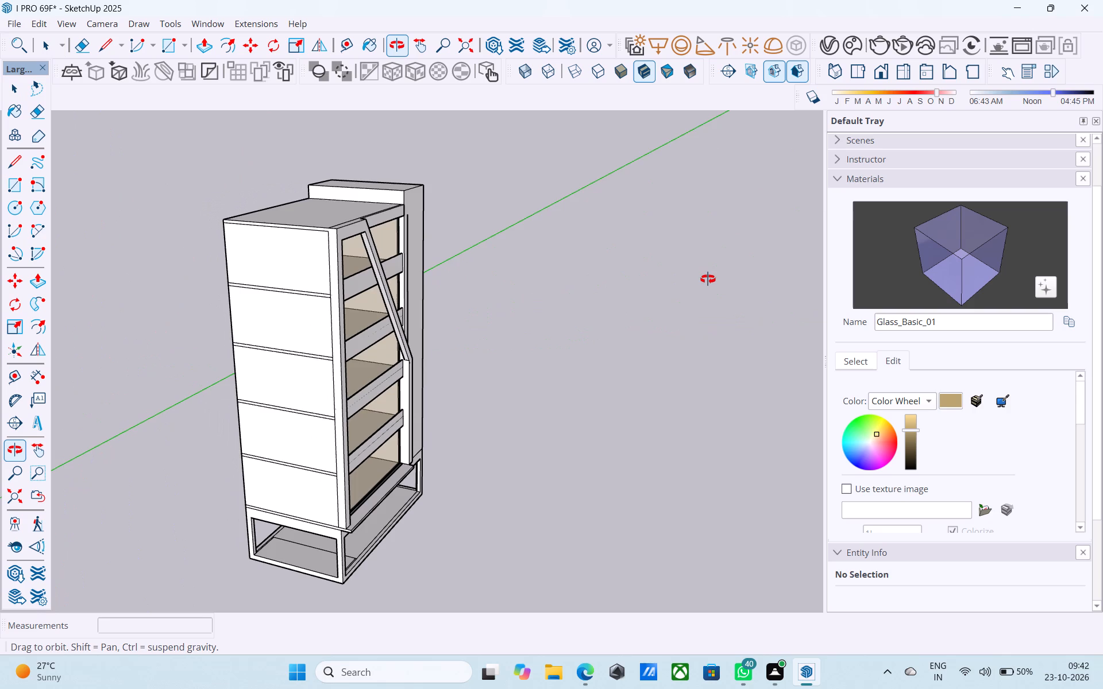
middle_drag(708, 279, 639, 281)
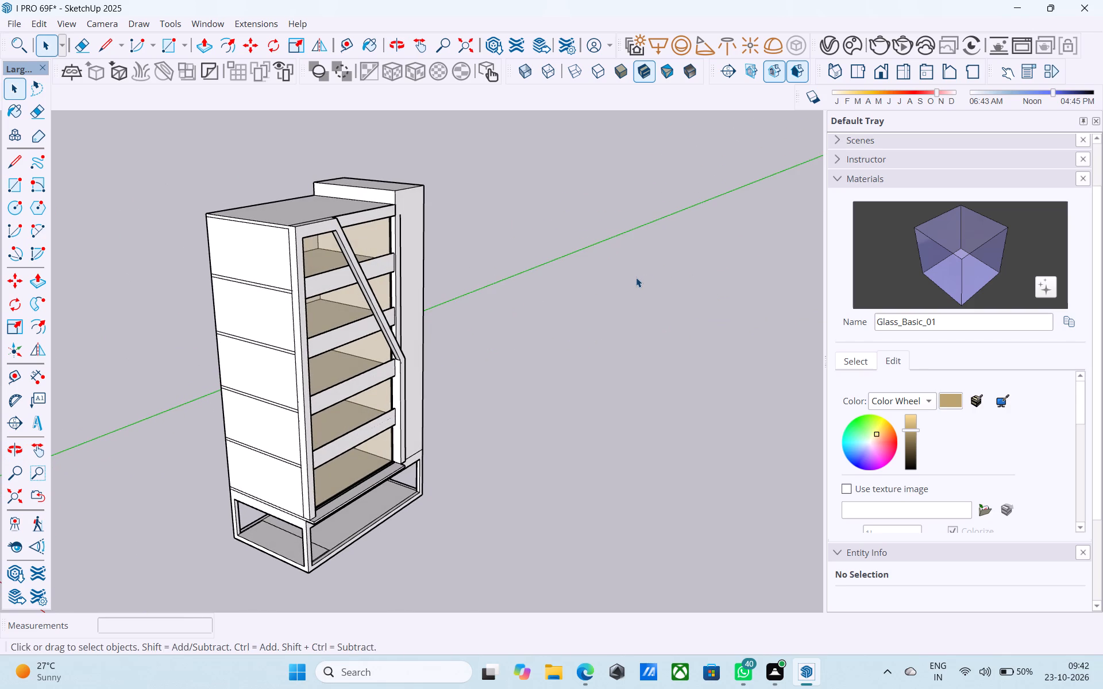
middle_drag(631, 287, 83, 269)
scroll(449, 247, up, 9)
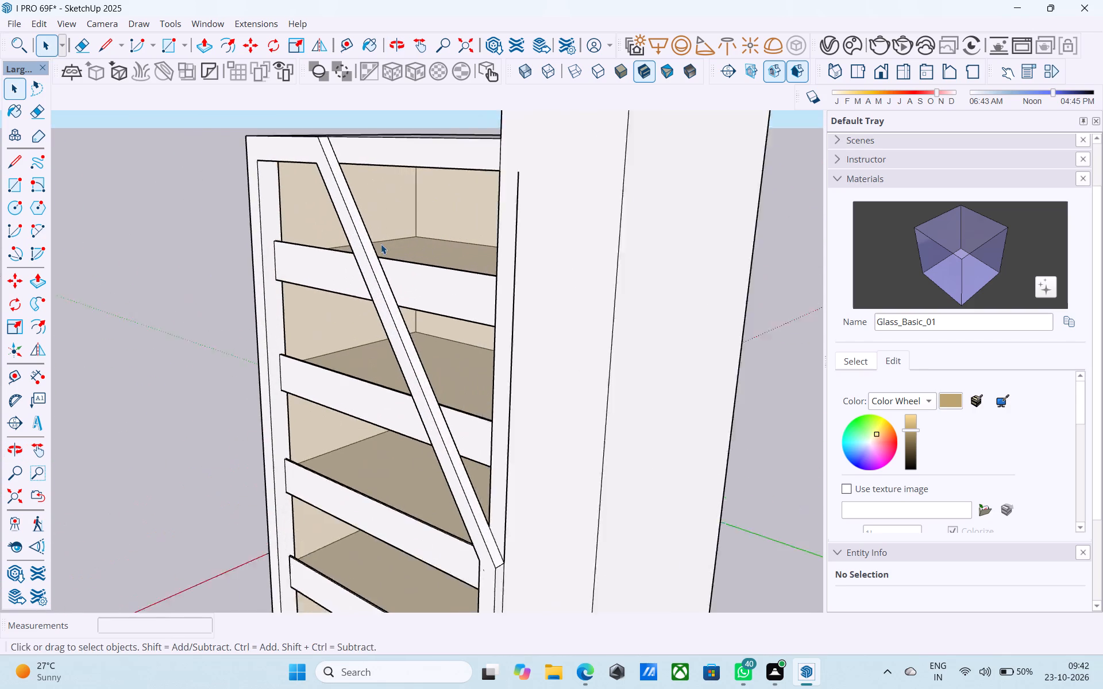
scroll(381, 244, up, 3)
scroll(381, 244, down, 4)
middle_drag(381, 247, 469, 262)
scroll(464, 305, up, 2)
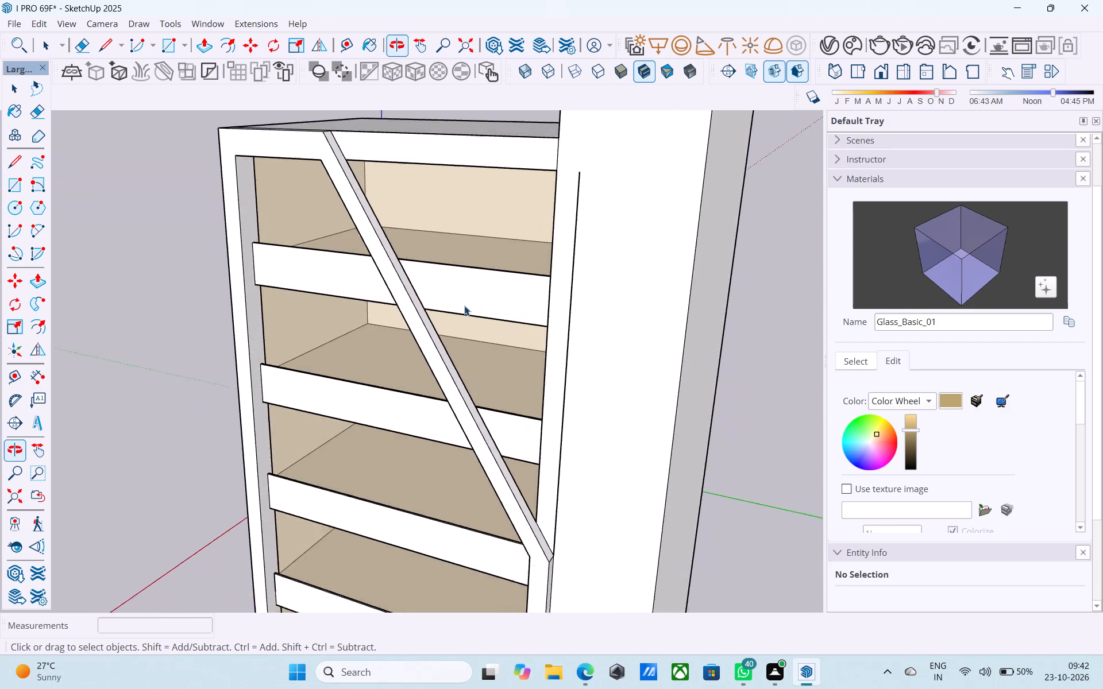
scroll(464, 305, up, 3)
scroll(464, 305, down, 5)
middle_drag(464, 305, 1004, 270)
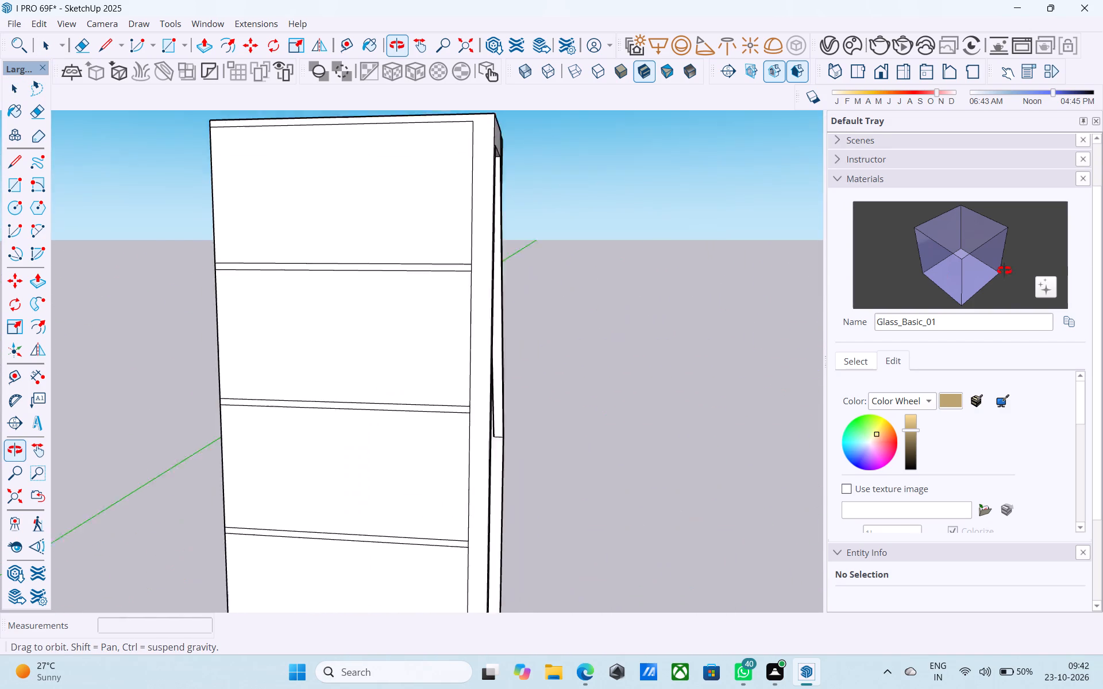
middle_drag(1004, 270, 337, 274)
scroll(434, 221, up, 4)
scroll(436, 217, down, 5)
middle_drag(436, 217, 375, 324)
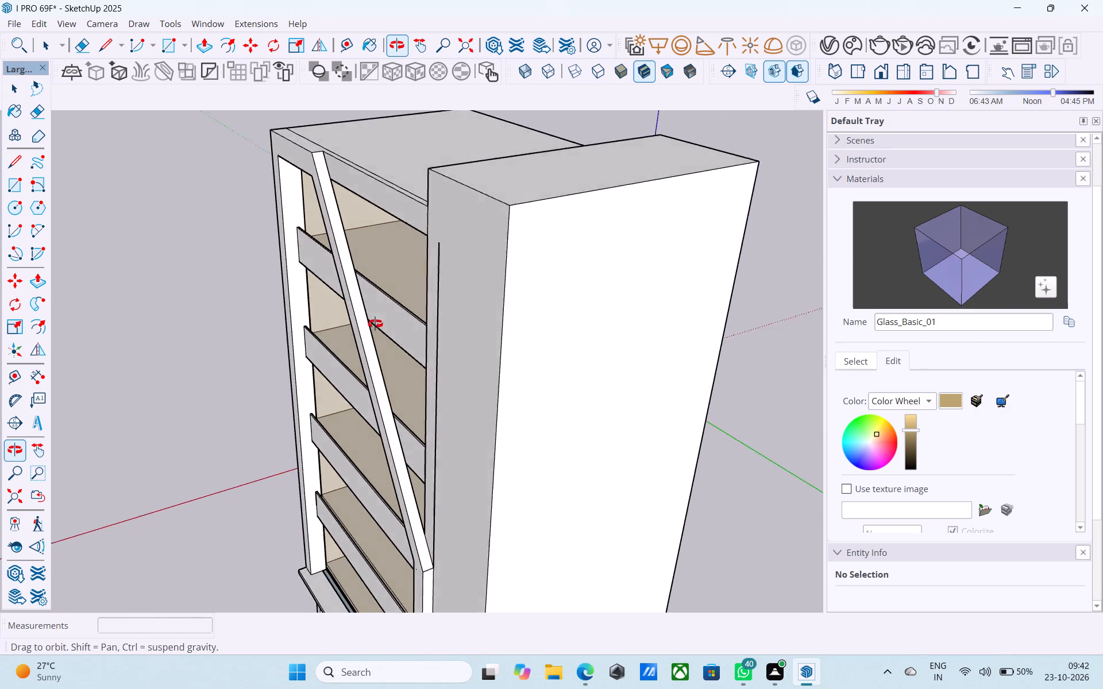
middle_drag(375, 324, 655, 357)
scroll(655, 357, up, 1)
scroll(664, 374, down, 3)
middle_drag(613, 285, 680, 407)
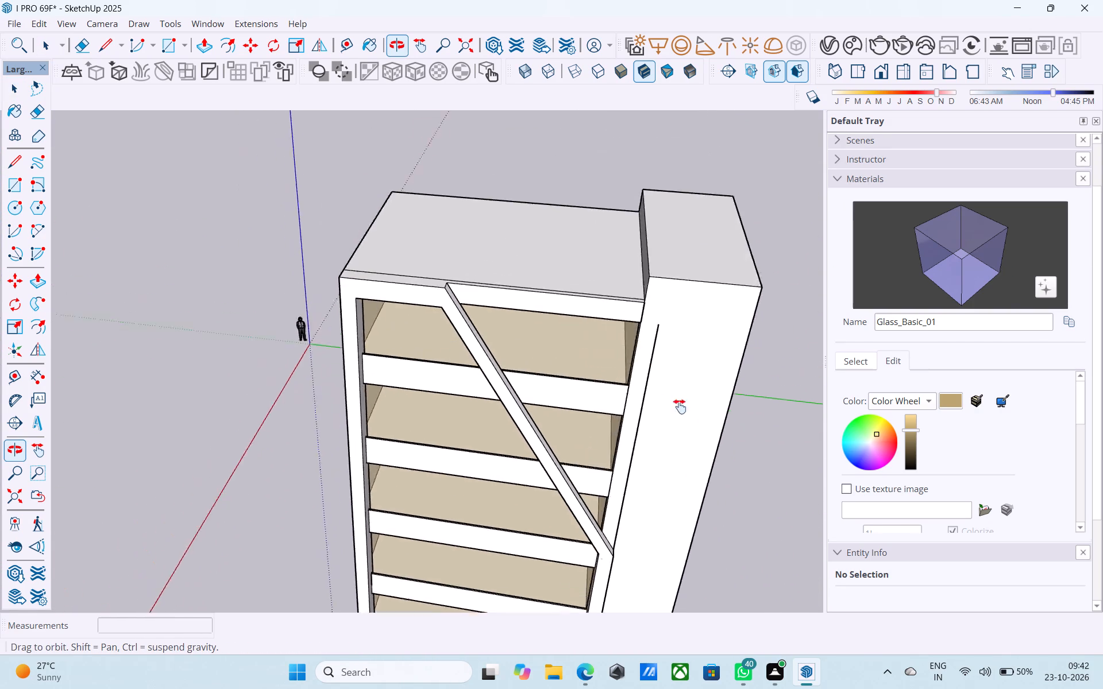
Save the building model.
middle_drag(680, 407, 711, 279)
key(ctrl+s)
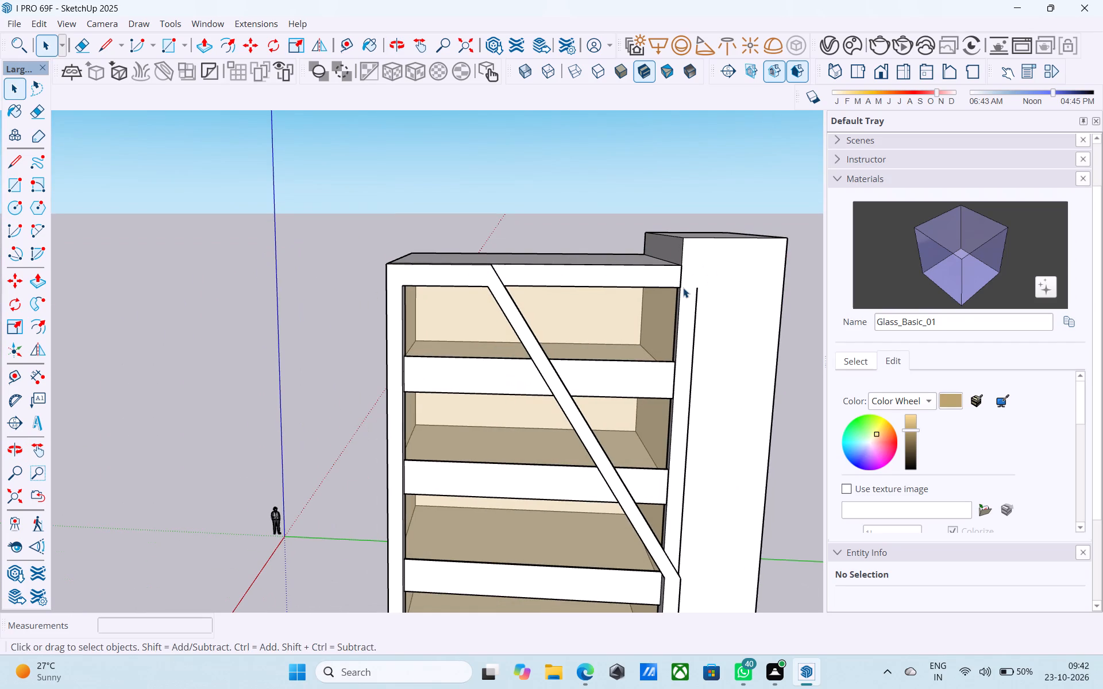
Erase the stray long vertical line on the tower's front face beside the glazed storeys.
middle_drag(594, 284, 773, 334)
scroll(679, 332, up, 1)
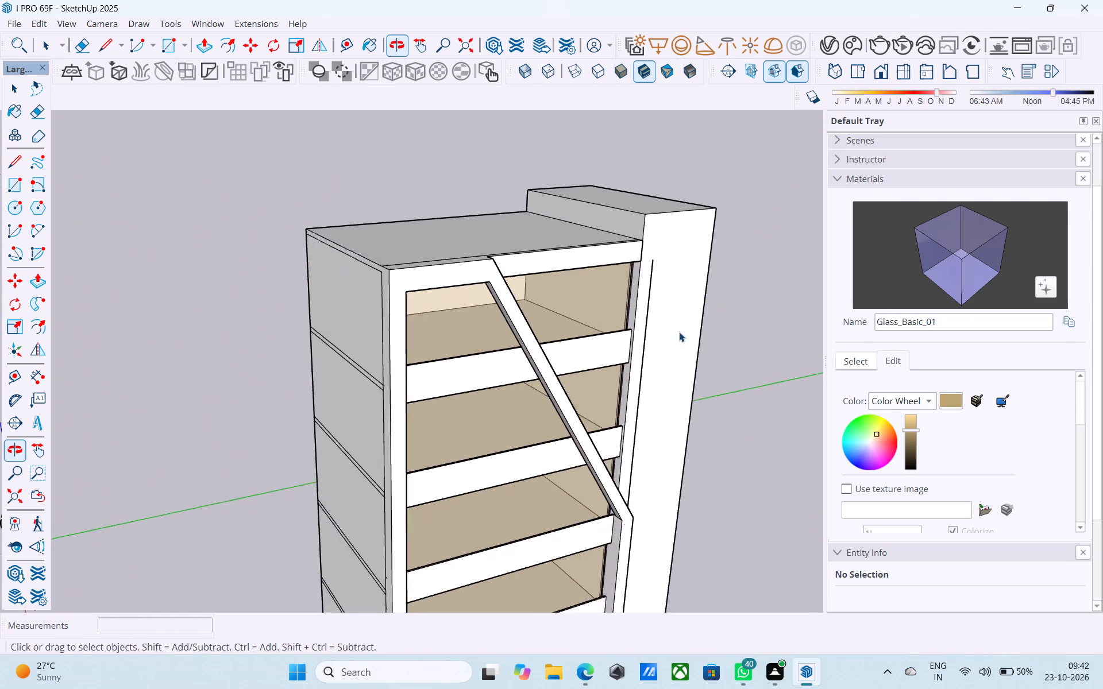
scroll(679, 332, up, 2)
key(e)
click(637, 352)
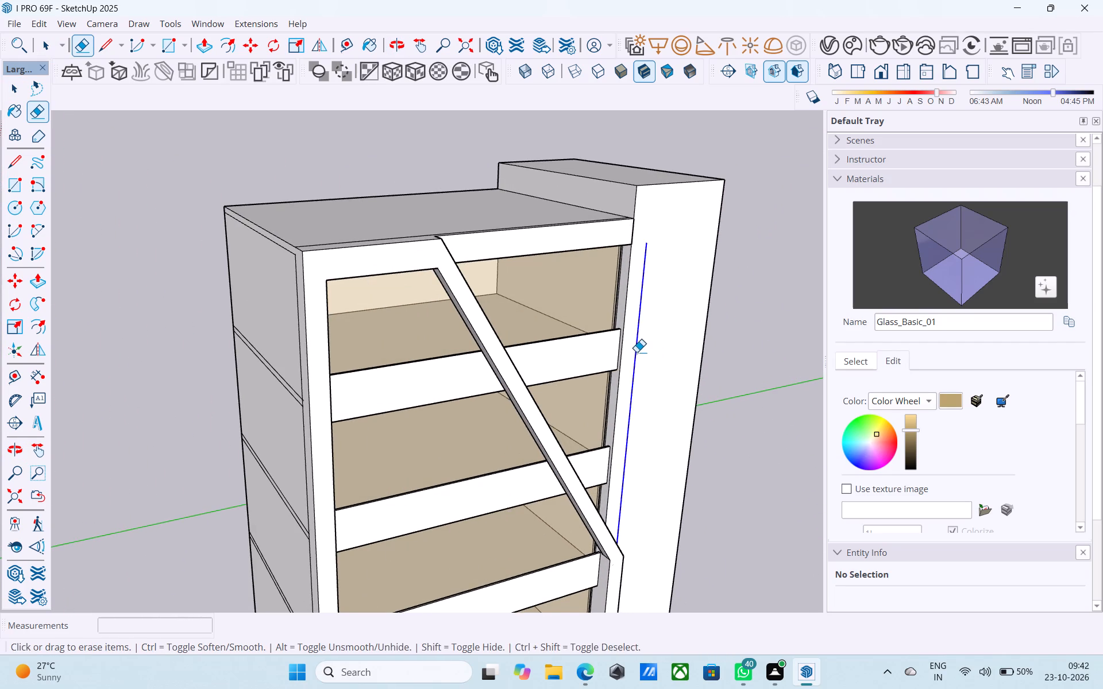
key(space)
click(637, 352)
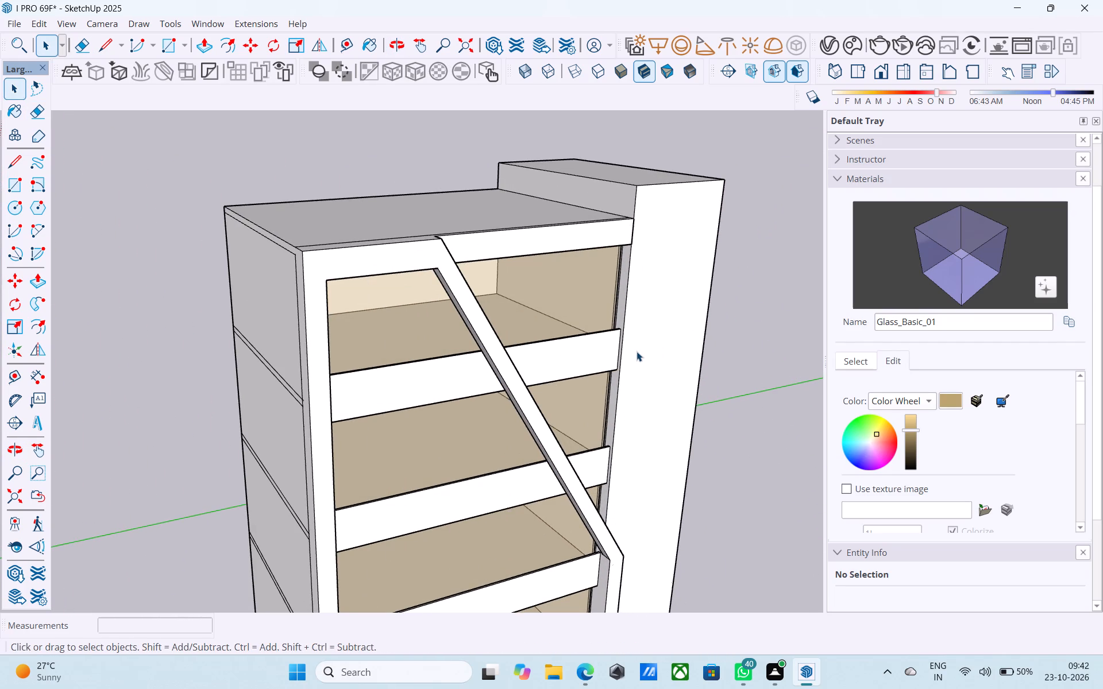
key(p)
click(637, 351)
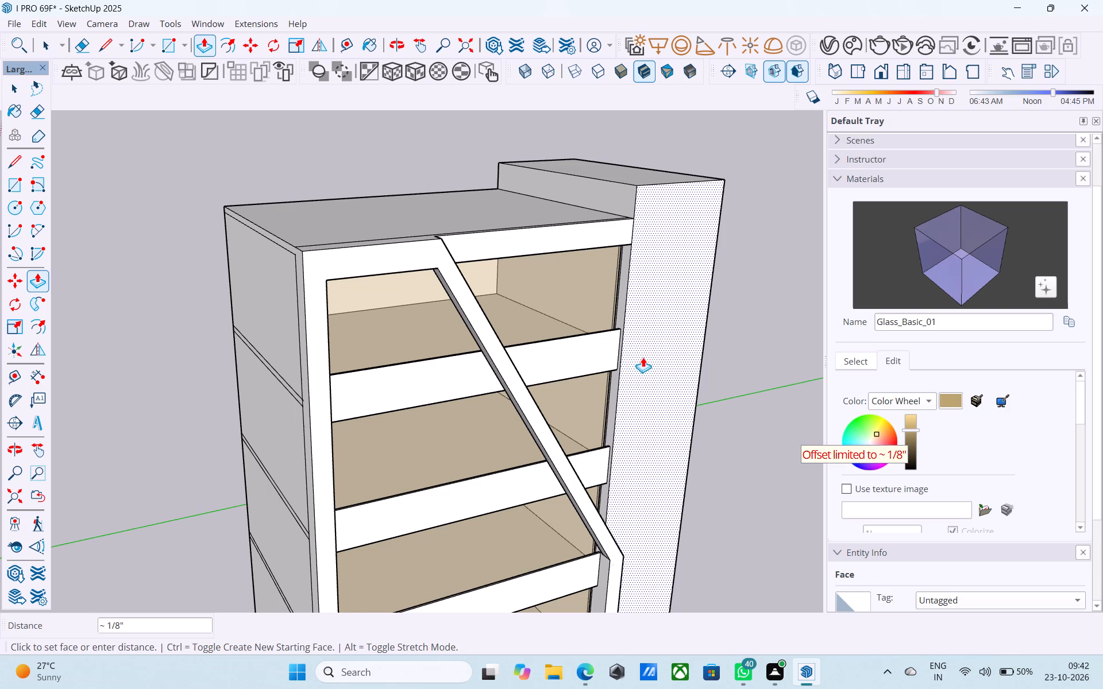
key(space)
Inspect the tower, brace and glazed storeys from several sides and from below.
middle_drag(642, 357, 414, 350)
scroll(406, 341, down, 5)
scroll(538, 431, down, 2)
middle_drag(544, 435, 457, 459)
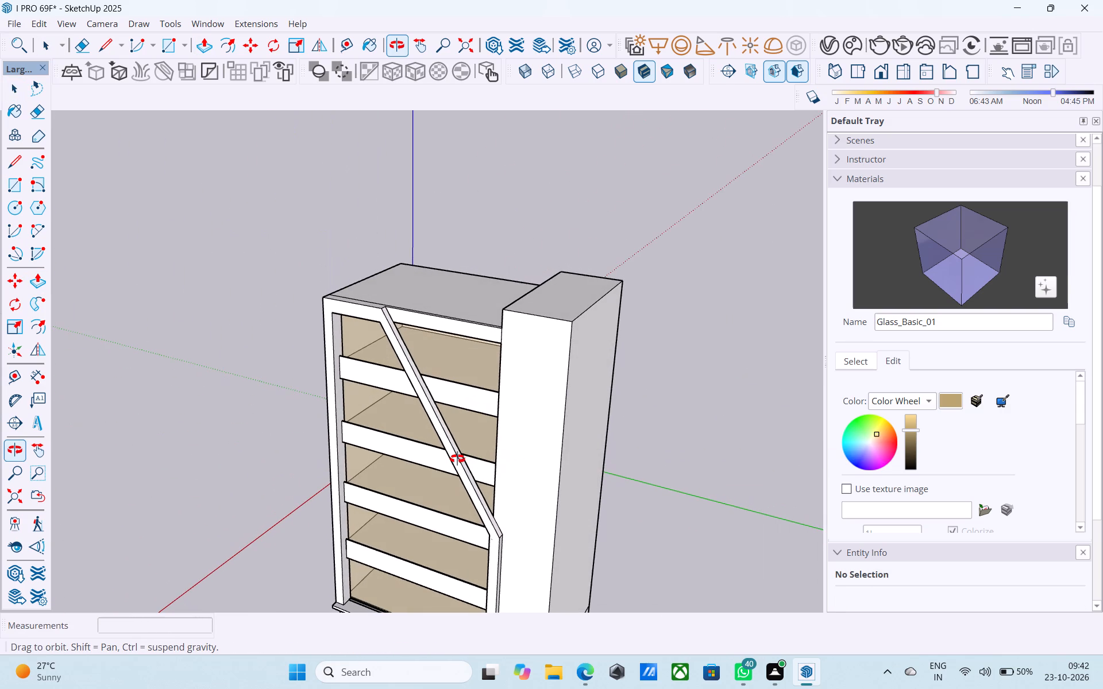
middle_drag(457, 459, 606, 429)
middle_drag(580, 446, 574, 432)
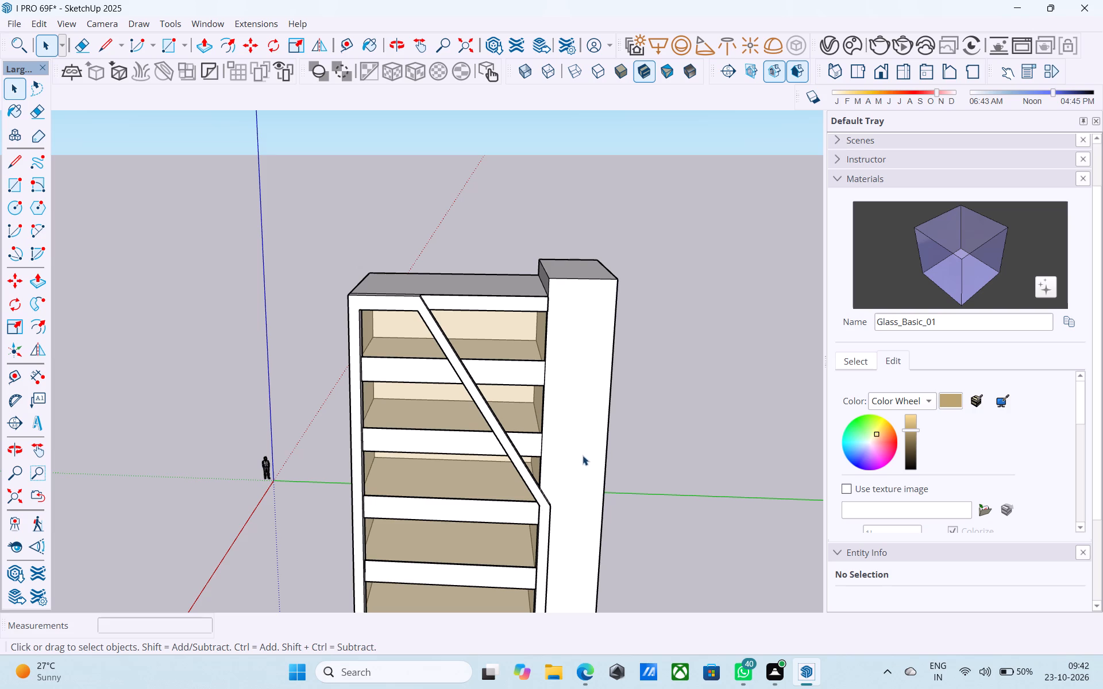
middle_drag(534, 513, 731, 382)
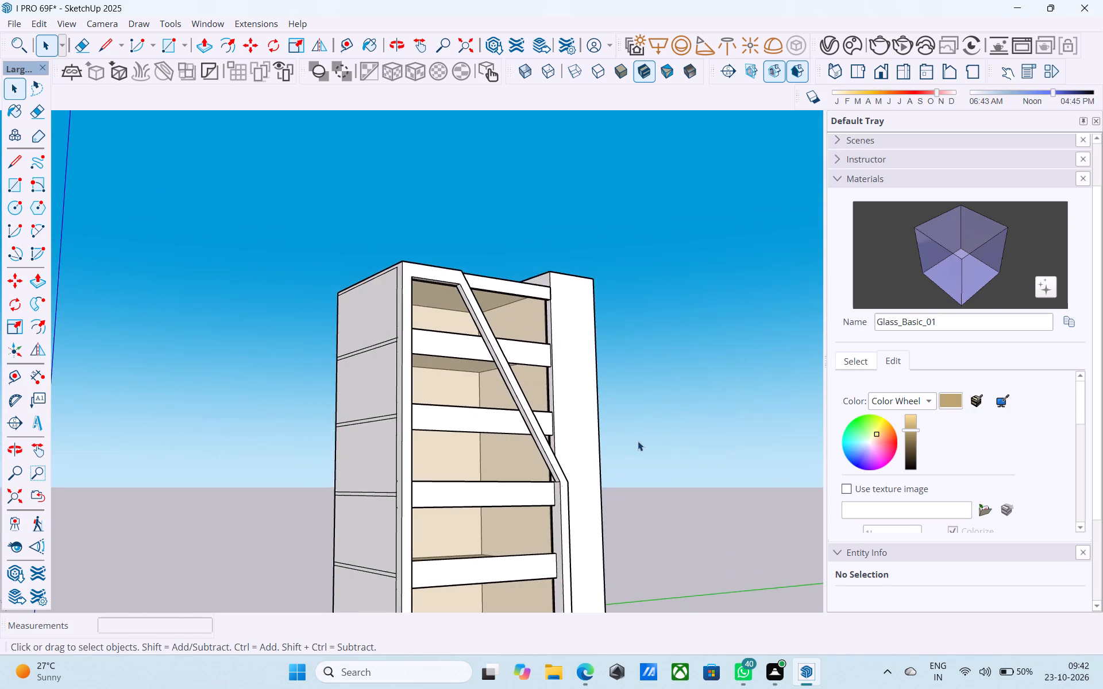
scroll(634, 443, up, 1)
scroll(634, 443, down, 9)
middle_drag(625, 415, 615, 415)
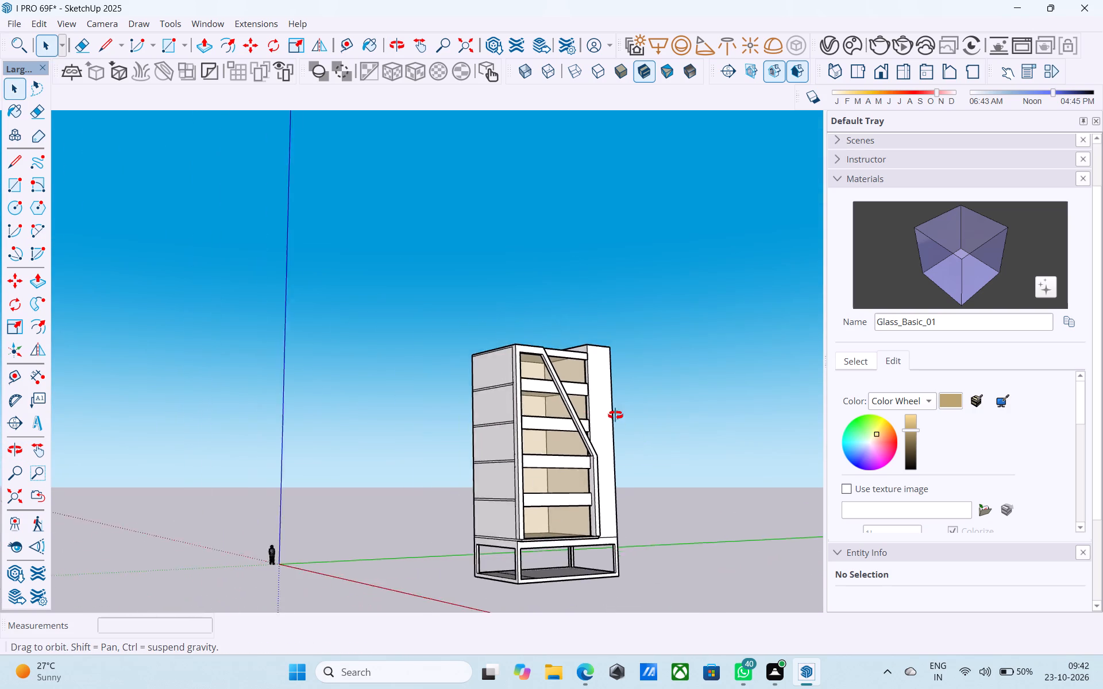
middle_drag(615, 415, 363, 432)
Push/Pull the diagonal brace's lower sloping side outward 6" to widen the brace.
scroll(587, 378, up, 8)
middle_drag(508, 425, 569, 367)
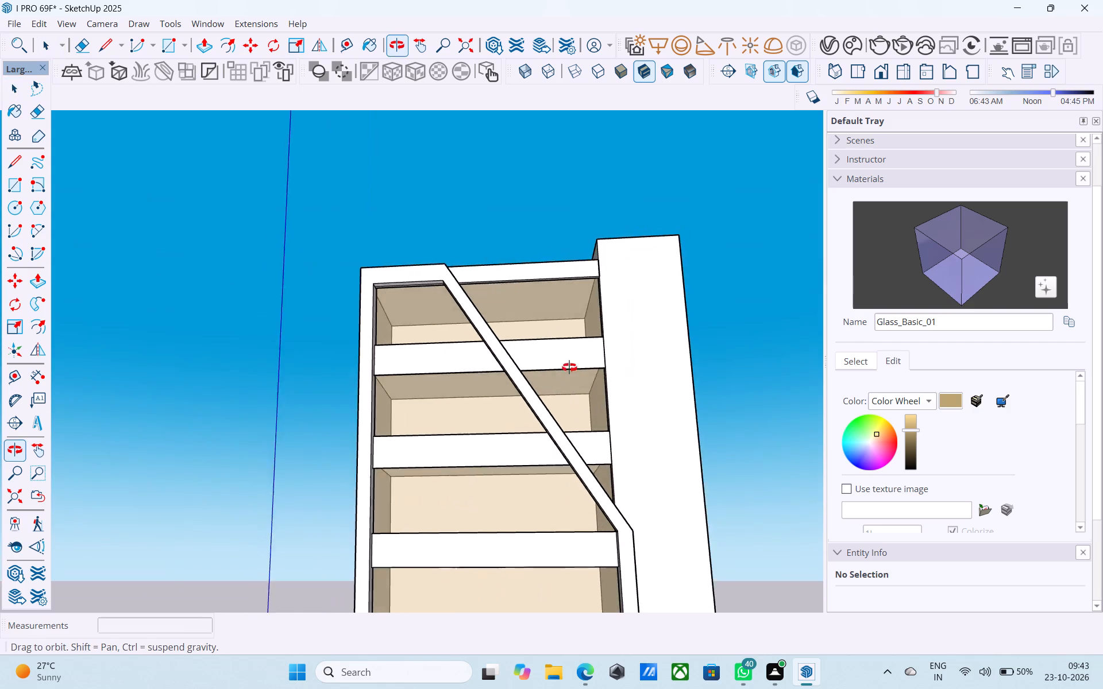
middle_drag(569, 367, 701, 342)
scroll(499, 407, up, 7)
click(519, 381)
click(521, 382)
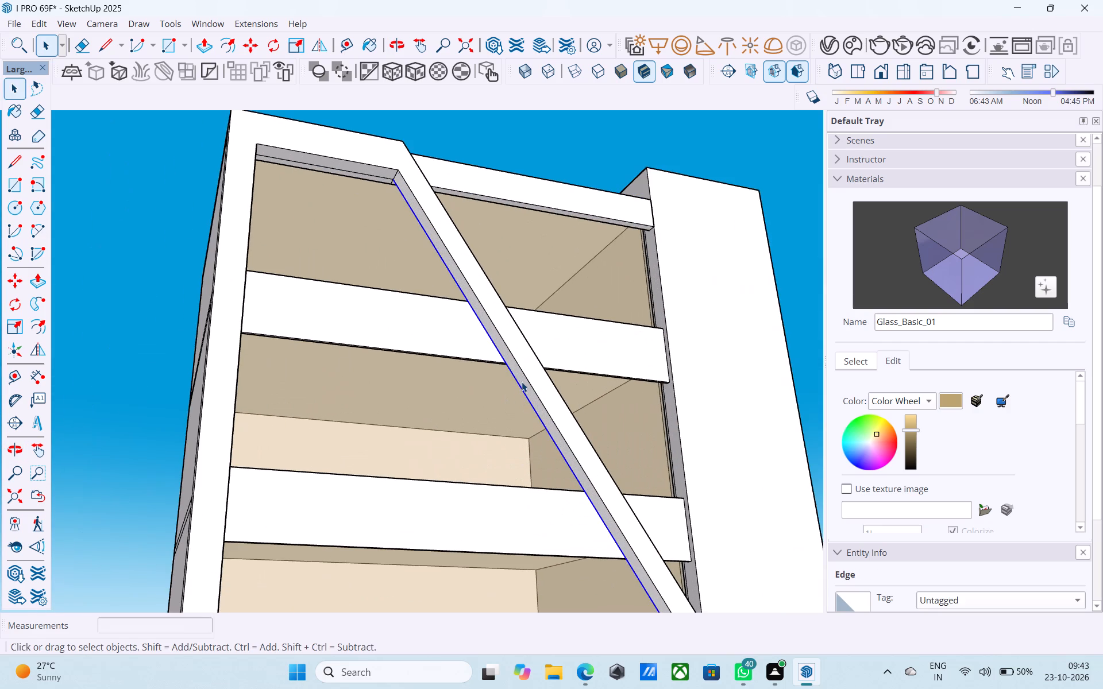
key(p)
click(522, 382)
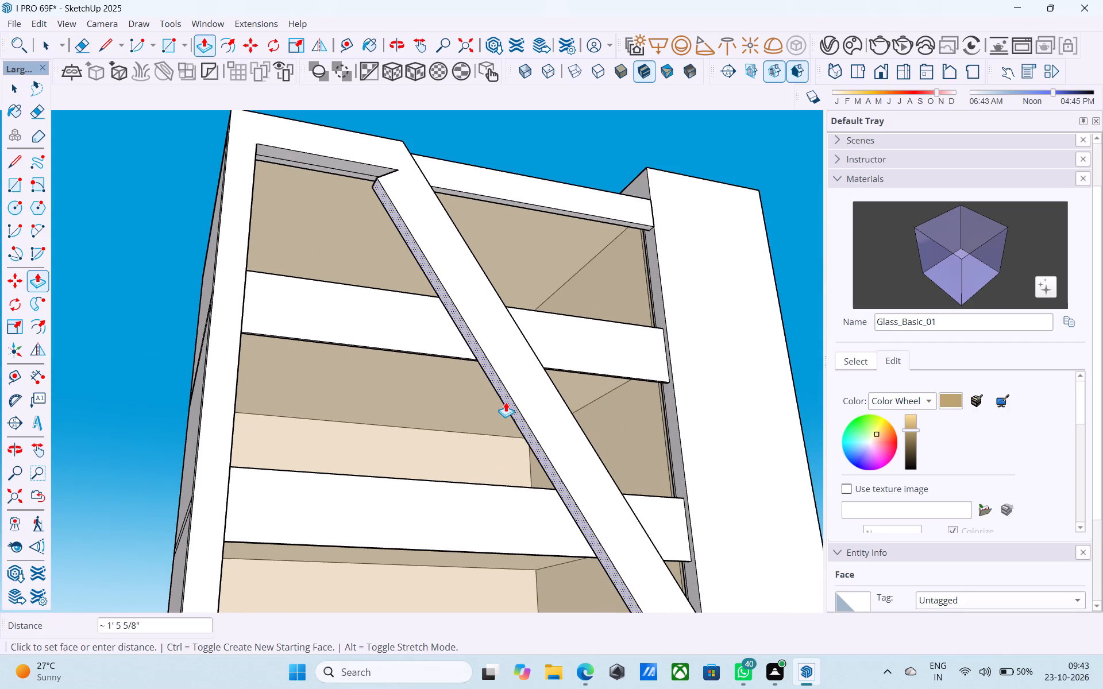
scroll(506, 402, down, 5)
text(6")
key(Return)
key(space)
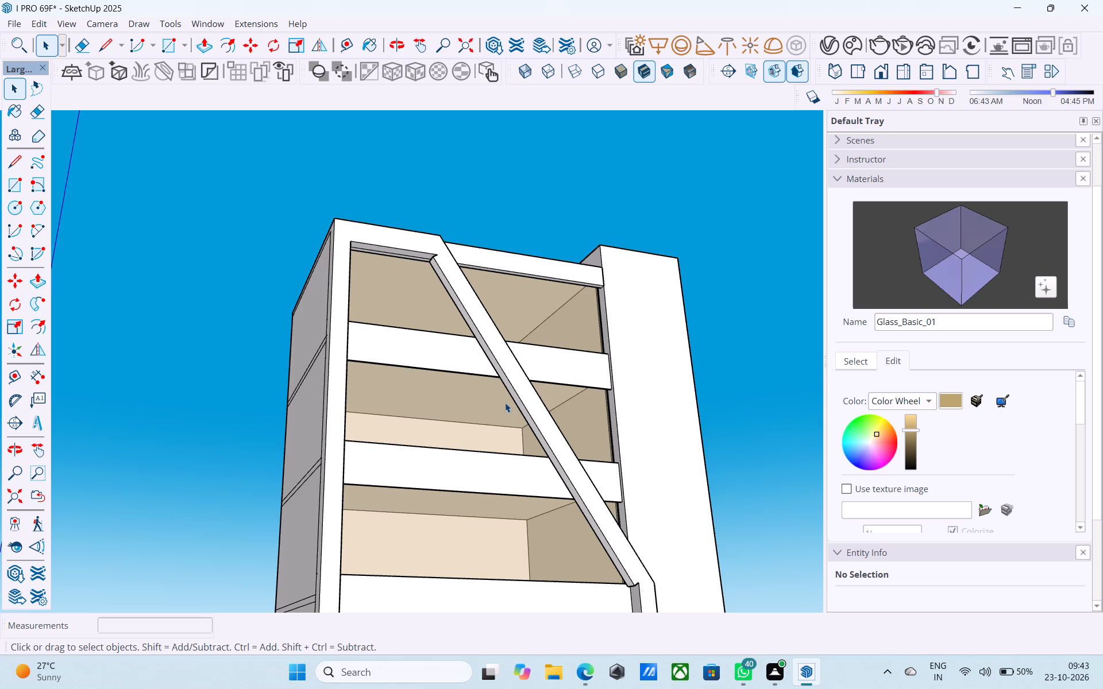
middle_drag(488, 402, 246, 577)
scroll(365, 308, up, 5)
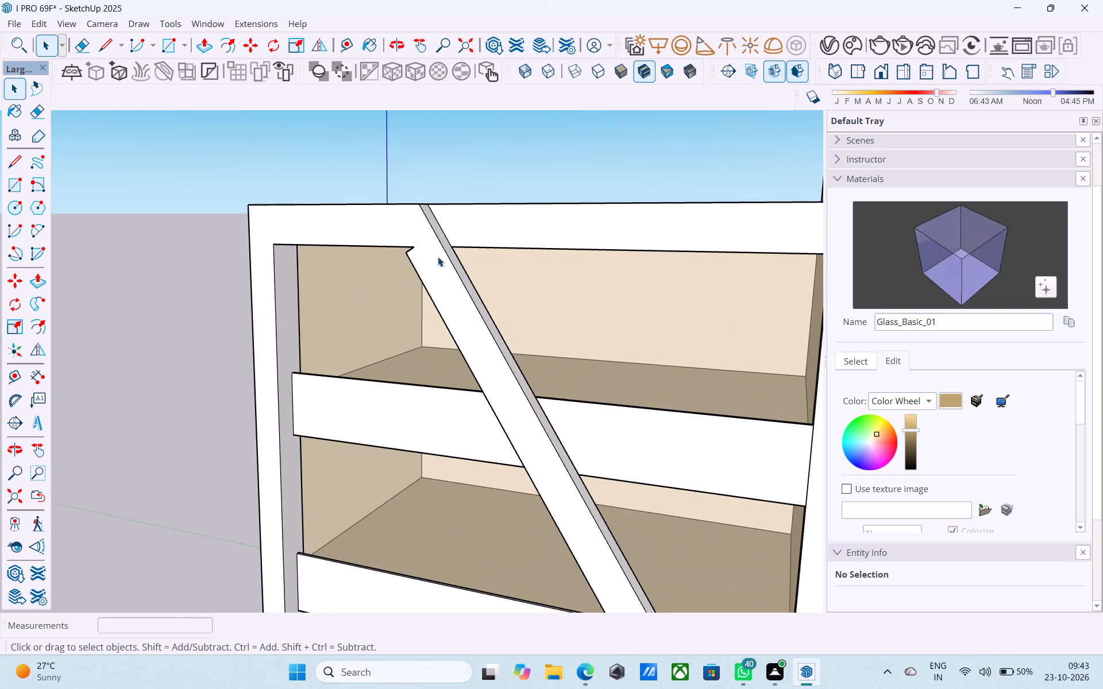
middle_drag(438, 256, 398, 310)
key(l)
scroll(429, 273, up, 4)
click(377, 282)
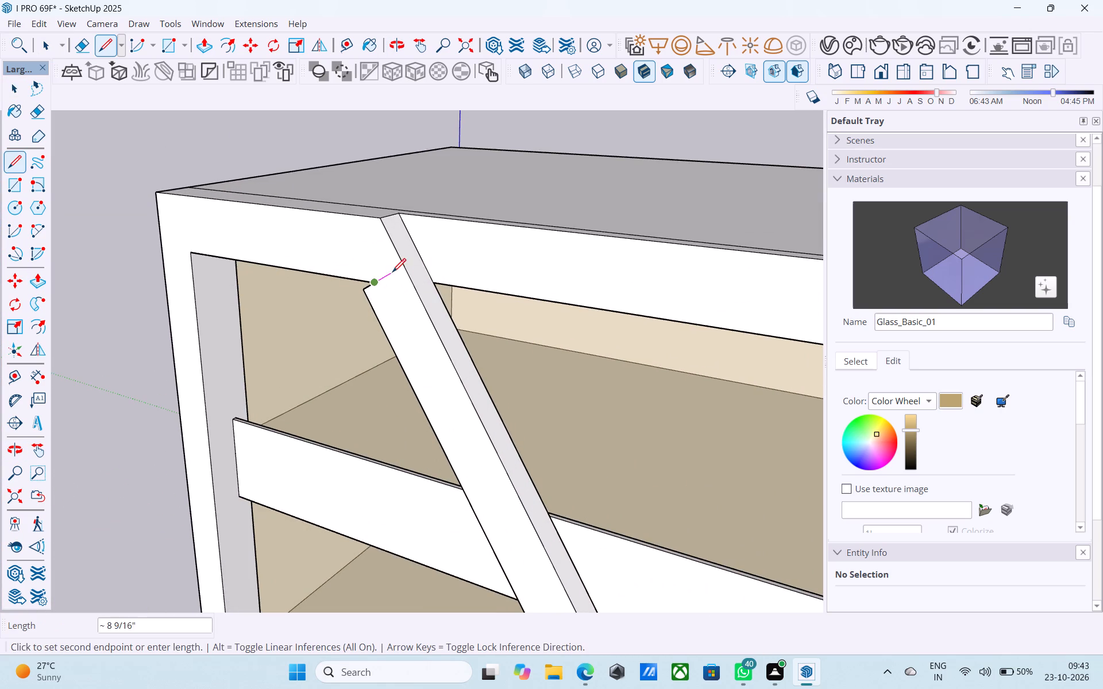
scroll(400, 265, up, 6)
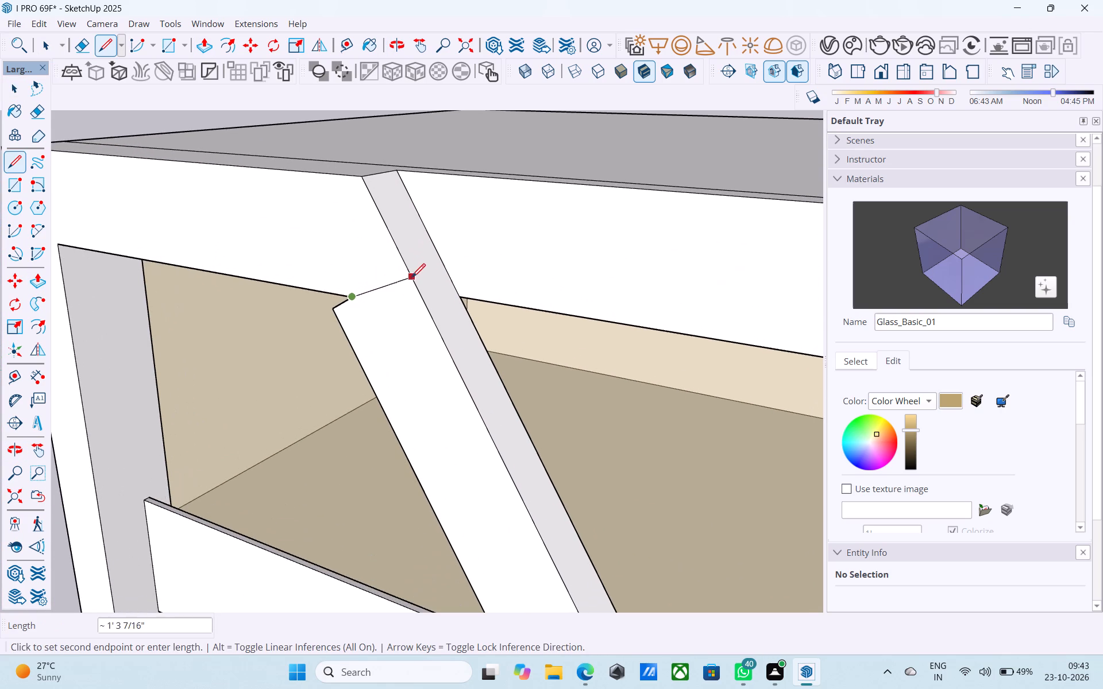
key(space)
Draw a line across the brace's front face from its upper inner corner at the top frame to its opposite edge.
middle_drag(406, 273, 674, 237)
key(l)
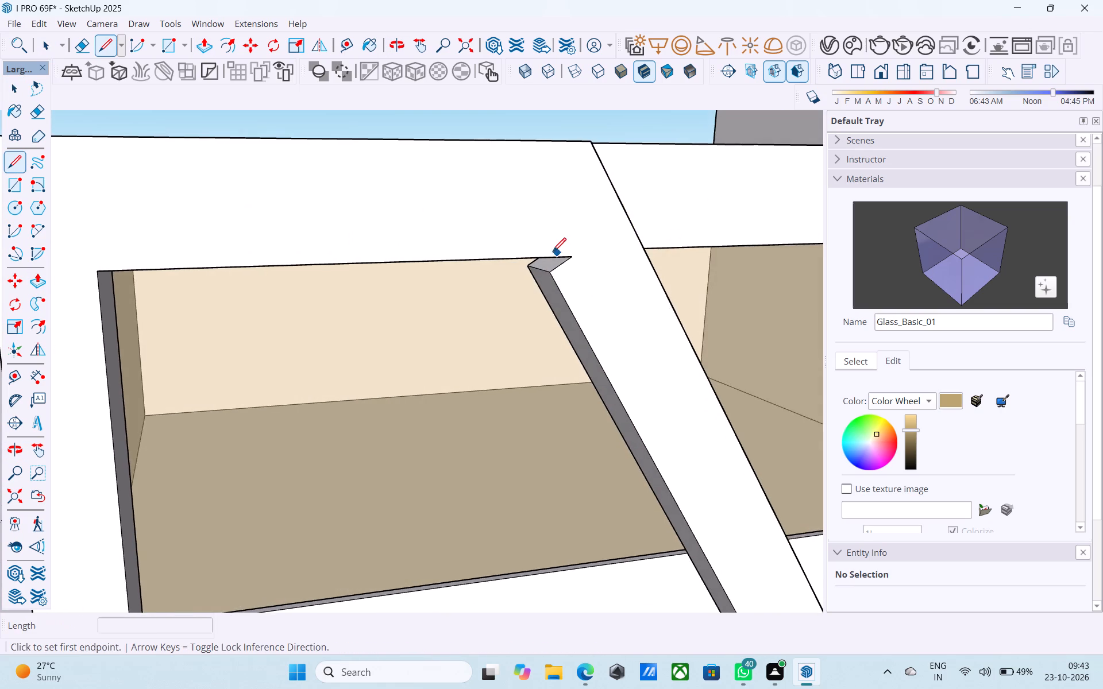
scroll(553, 253, up, 8)
click(588, 261)
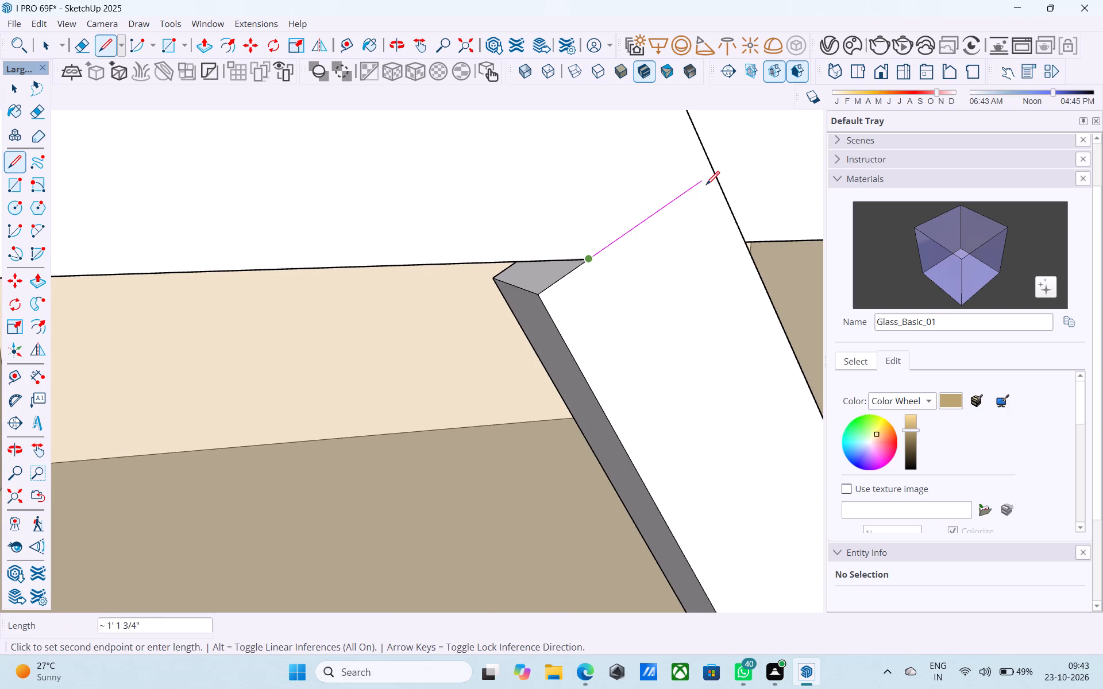
click(714, 172)
middle_drag(712, 171, 705, 168)
scroll(449, 169, down, 13)
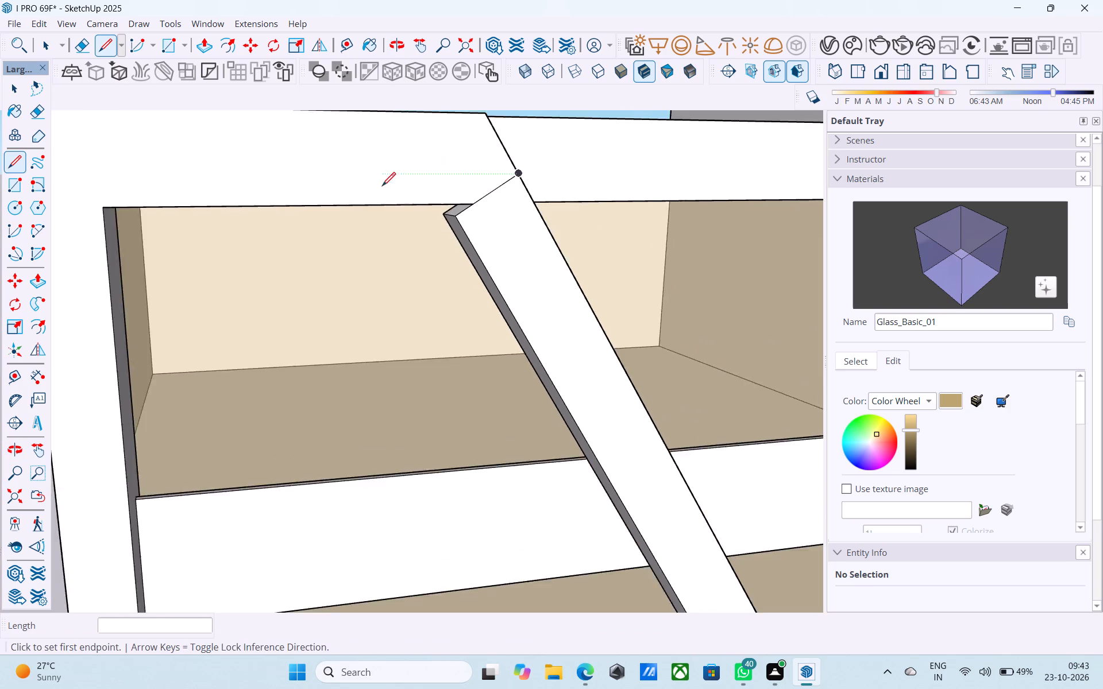
Draw a line about 1' 3" long across the brace's front face from the short post's inner corner to the outer edge.
scroll(382, 187, down, 16)
scroll(561, 432, up, 16)
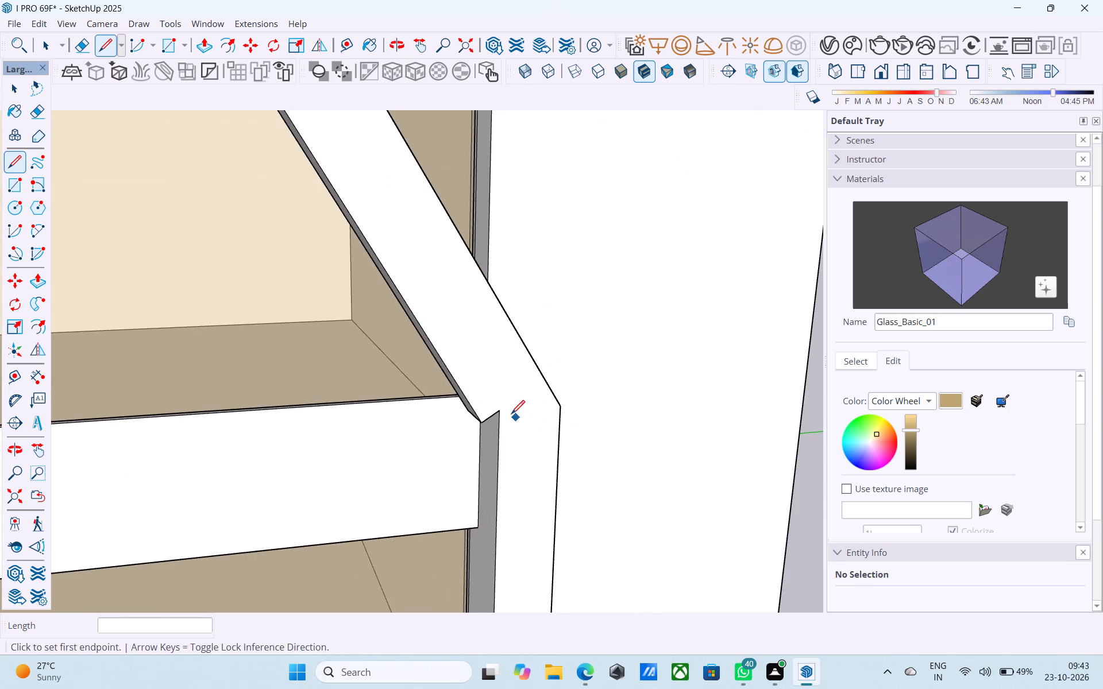
click(502, 409)
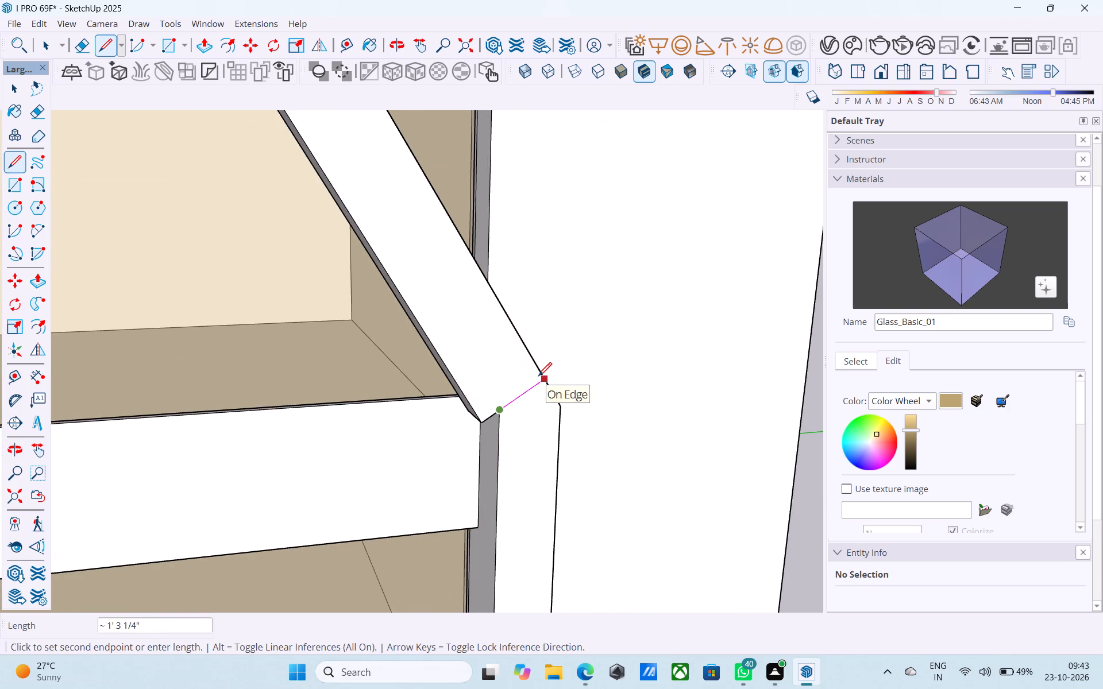
click(542, 381)
key(space)
Draw a line from the short post's inner corner straight up across the brace's front face to its outer edge.
middle_drag(533, 375, 472, 233)
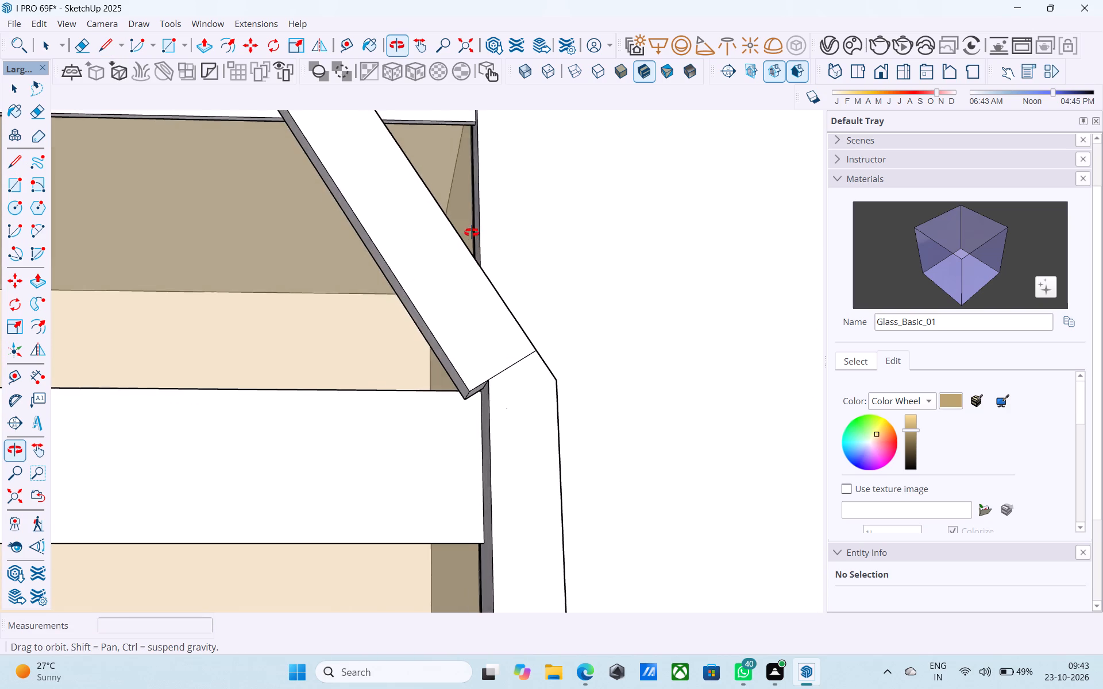
middle_drag(472, 233, 485, 233)
scroll(466, 297, down, 3)
scroll(451, 347, up, 6)
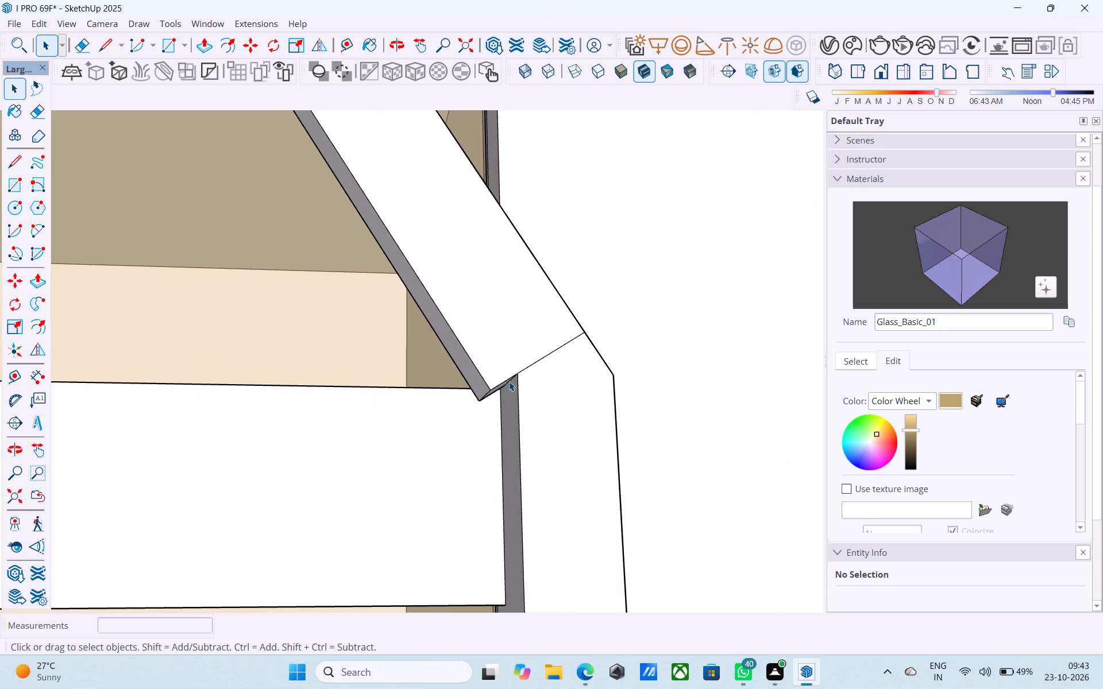
scroll(526, 393, down, 5)
scroll(519, 386, up, 2)
key(l)
click(527, 377)
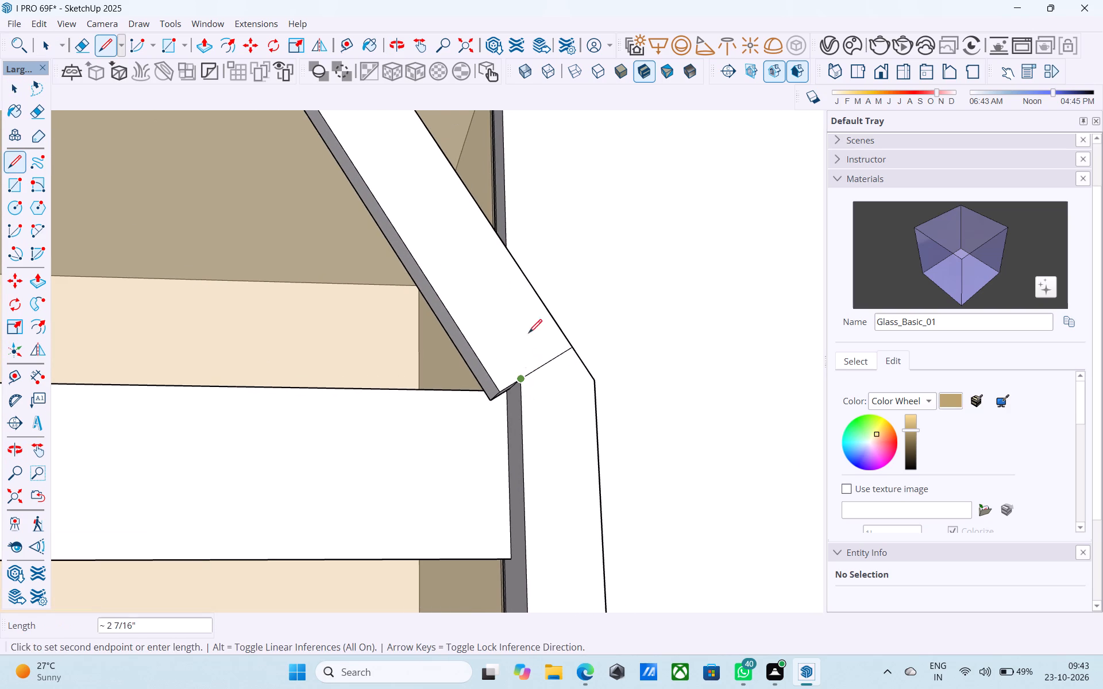
click(517, 260)
Examine the widened brace's joints with the top frame and the short post.
scroll(518, 261, down, 11)
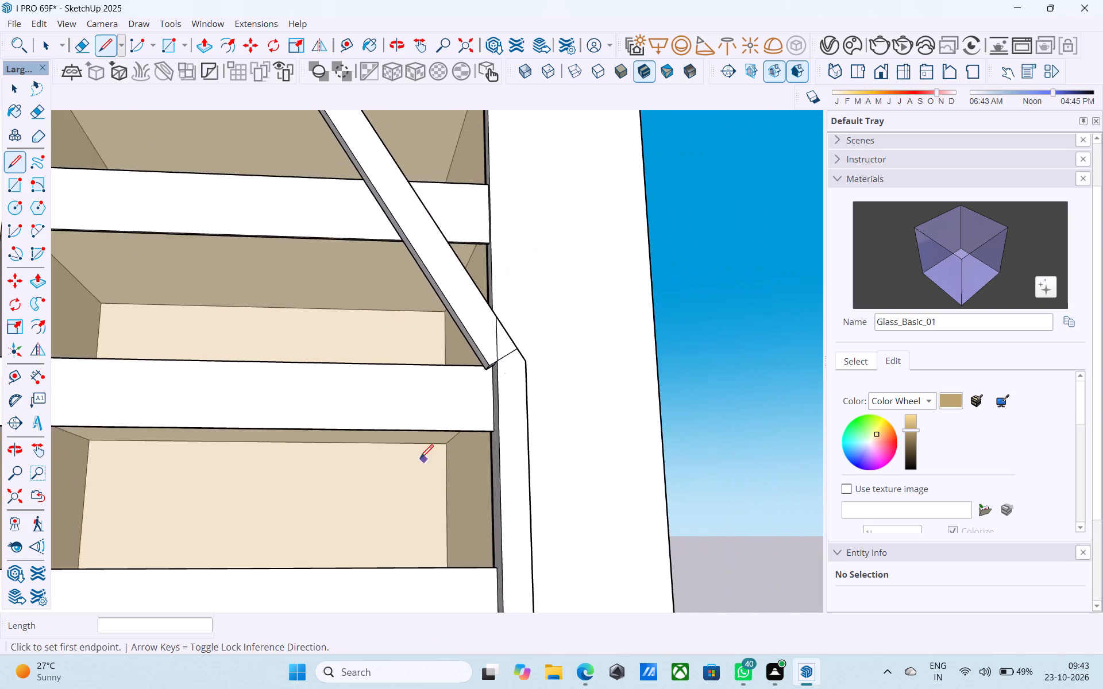
scroll(420, 459, down, 2)
scroll(416, 470, up, 1)
scroll(415, 473, down, 8)
middle_drag(345, 233, 371, 393)
scroll(371, 393, up, 9)
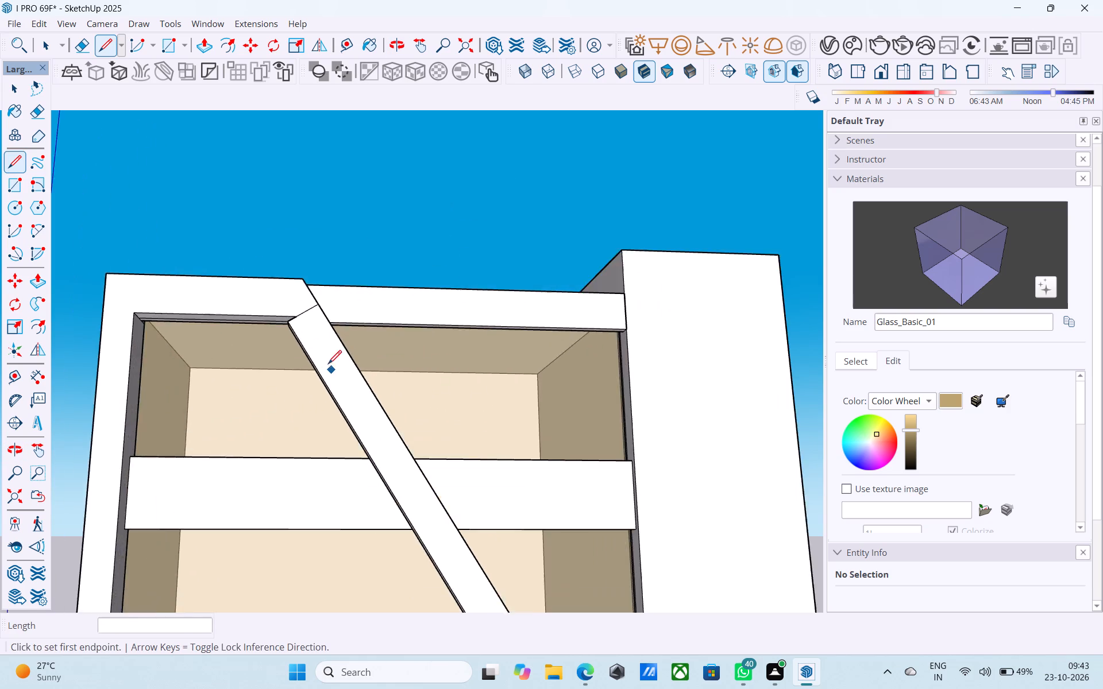
scroll(322, 344, down, 10)
scroll(319, 303, up, 1)
scroll(319, 302, down, 6)
scroll(335, 272, up, 1)
scroll(342, 277, down, 2)
scroll(427, 507, up, 9)
middle_drag(448, 448, 546, 443)
scroll(434, 435, up, 1)
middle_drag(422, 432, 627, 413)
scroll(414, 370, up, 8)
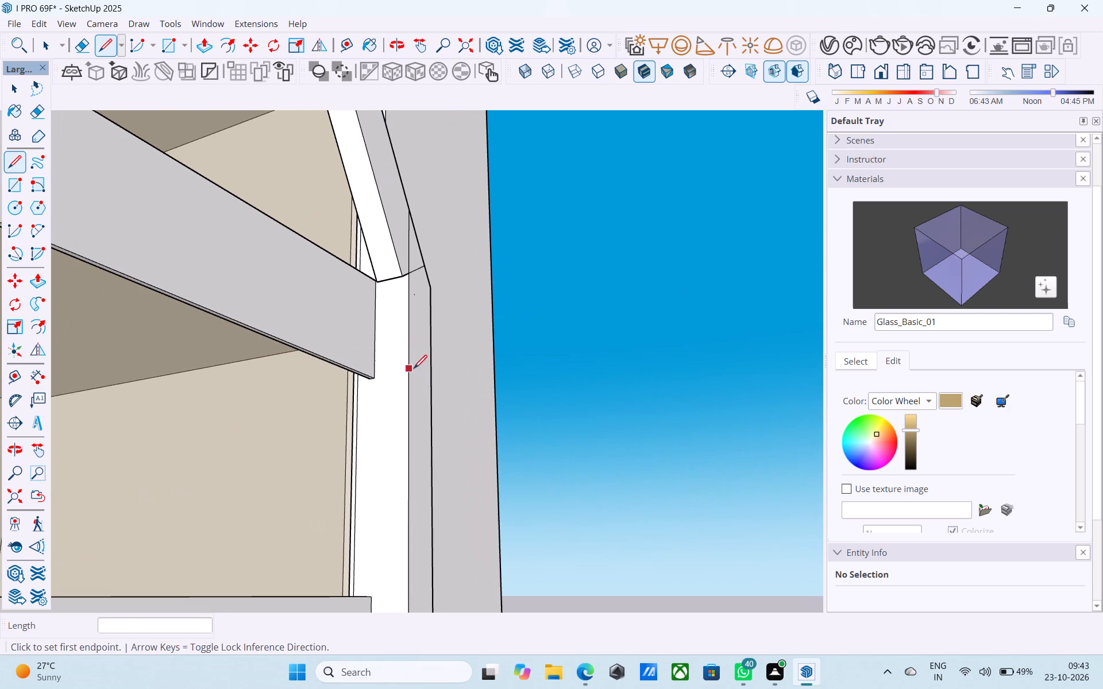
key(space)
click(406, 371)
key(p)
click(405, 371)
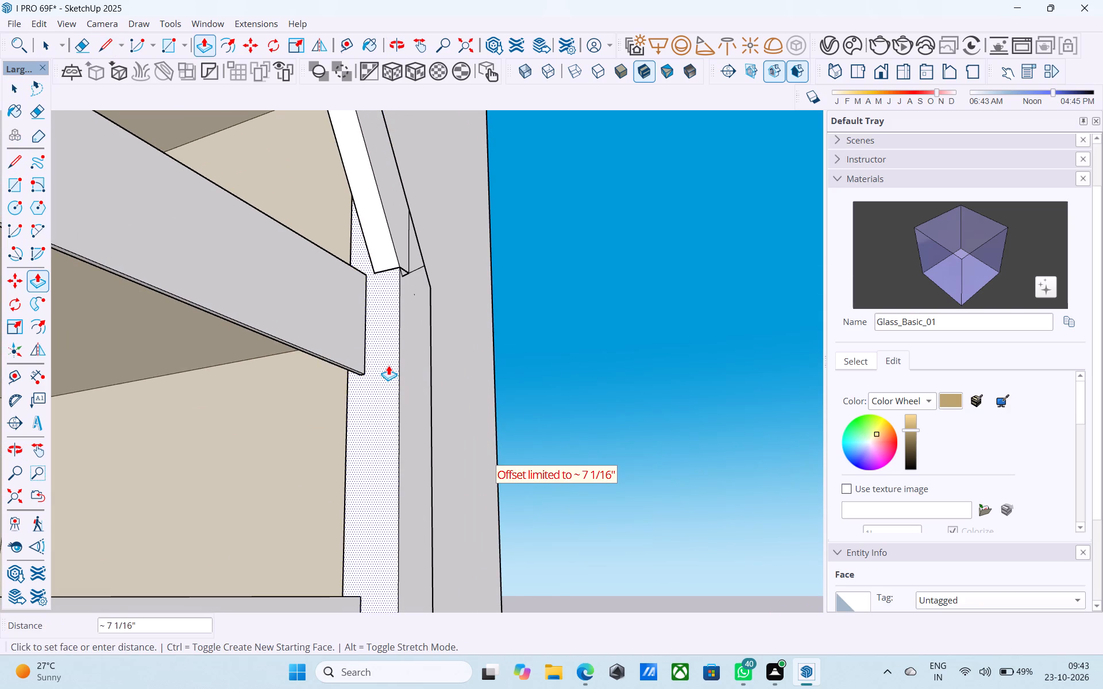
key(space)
Draw a line down the short post's inner side face from the brace's lower rear corner to the base slab.
middle_drag(388, 365, 446, 315)
key(l)
scroll(443, 305, up, 6)
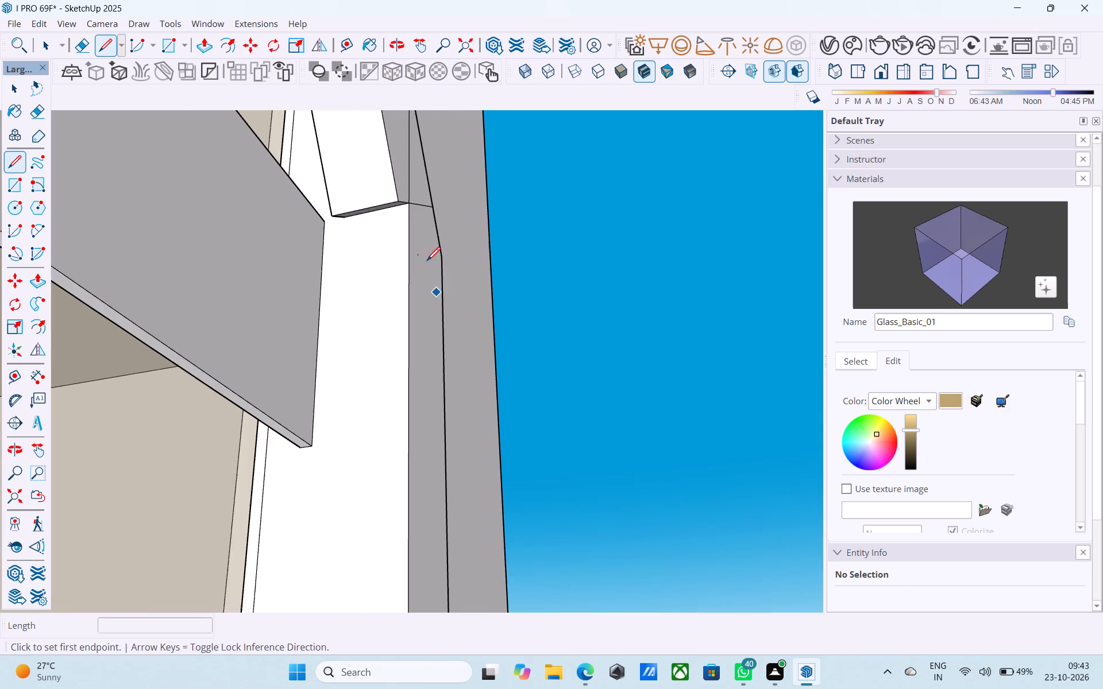
scroll(427, 262, up, 12)
middle_drag(346, 239, 333, 215)
click(330, 227)
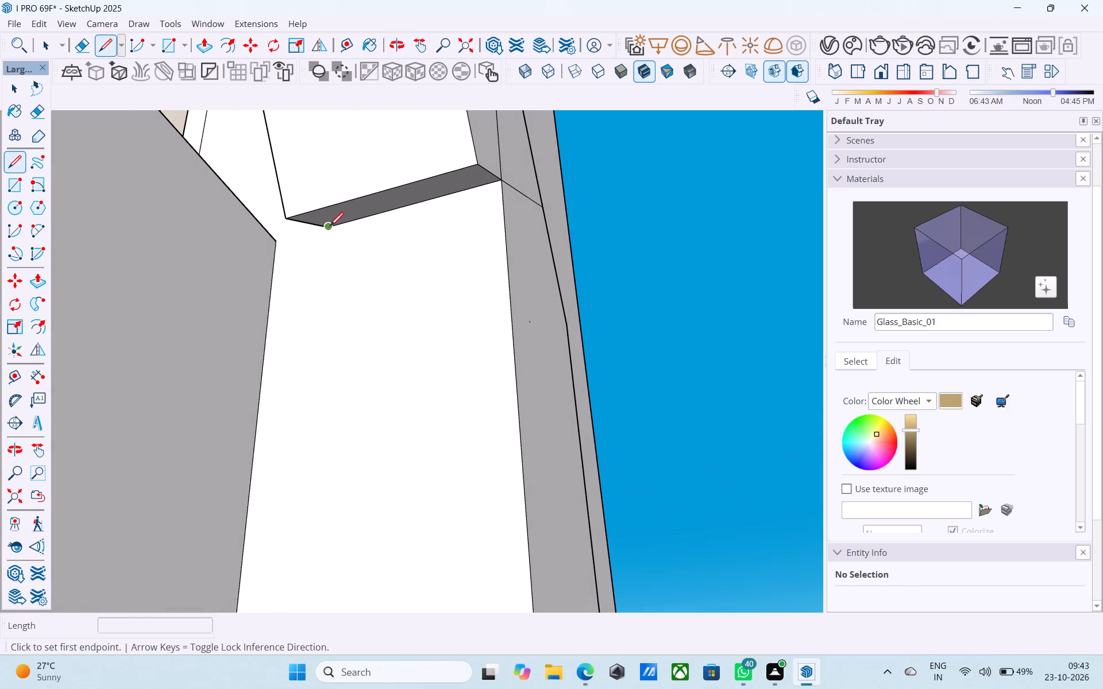
scroll(329, 218, down, 20)
scroll(329, 218, down, 2)
scroll(331, 223, up, 2)
scroll(331, 223, down, 12)
middle_drag(334, 243, 310, 497)
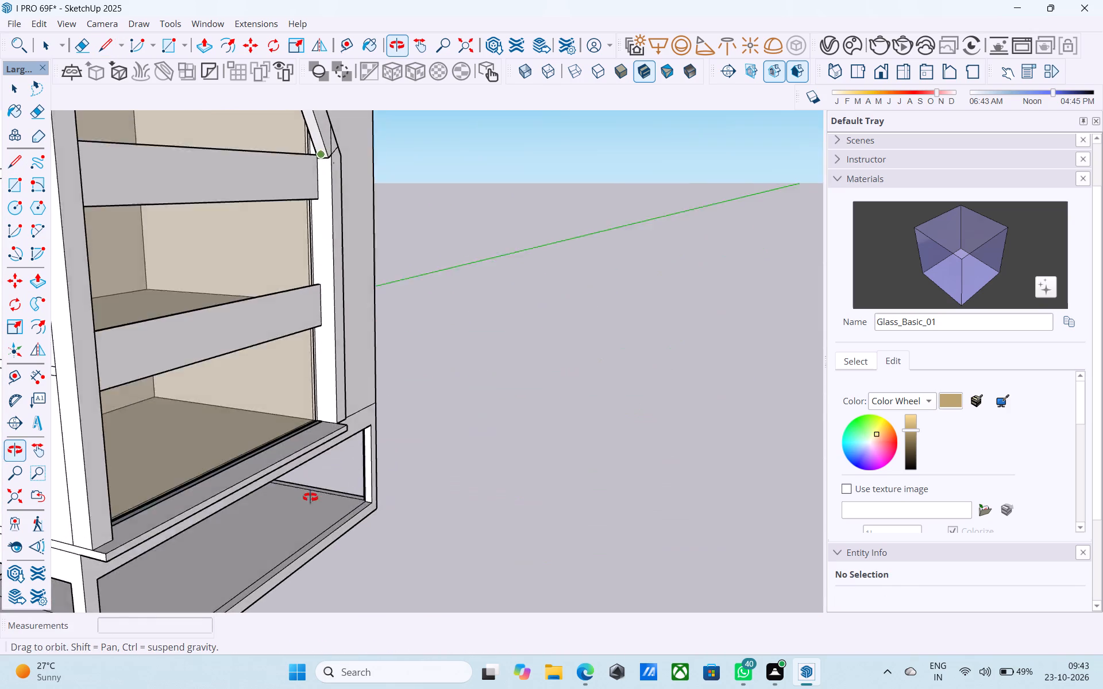
middle_drag(310, 497, 310, 513)
scroll(344, 421, up, 11)
click(307, 408)
scroll(302, 372, down, 3)
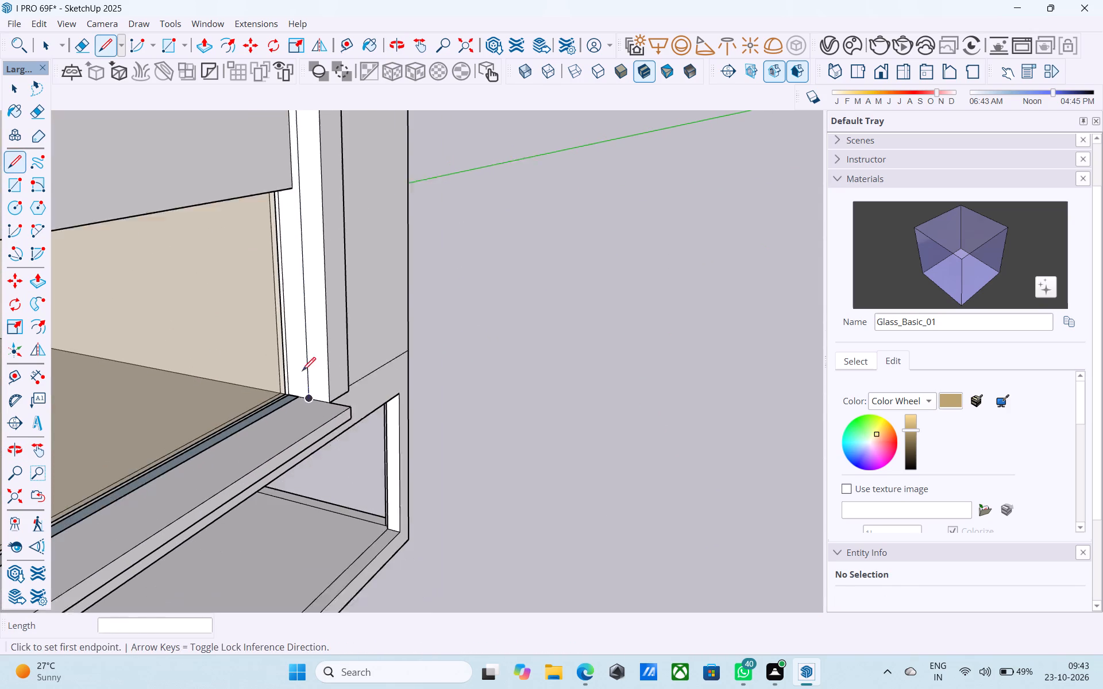
Push/Pull the front strip of the short post's inner side outward 1.5'.
scroll(302, 372, down, 3)
key(space)
click(313, 345)
key(p)
click(313, 344)
scroll(300, 360, down, 2)
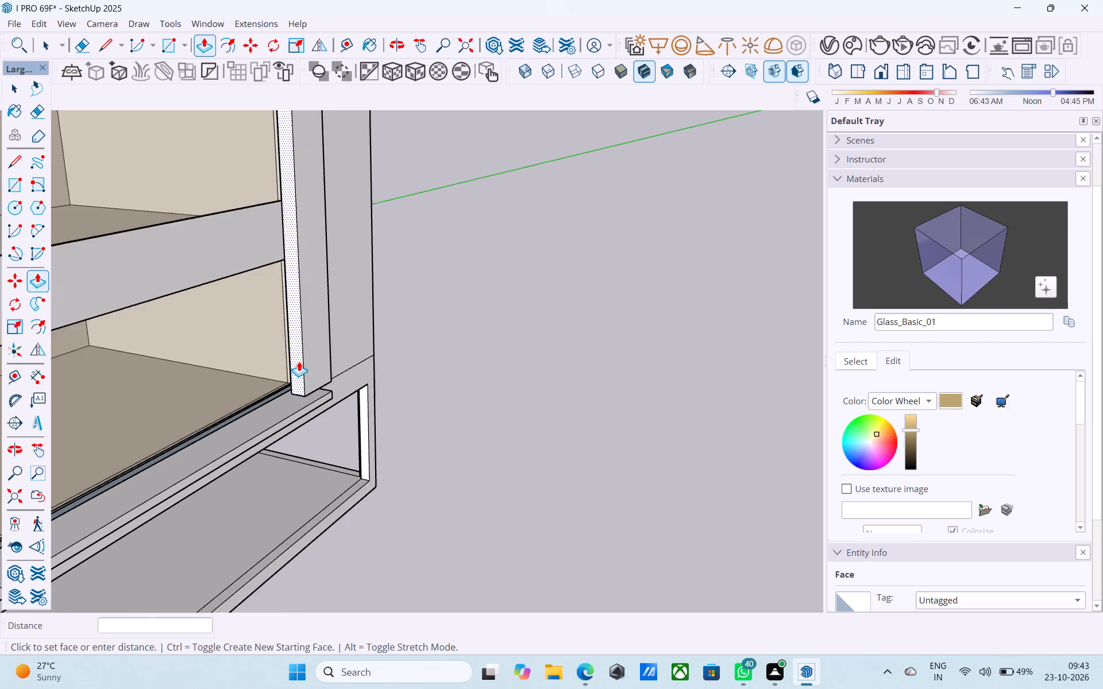
scroll(299, 361, down, 9)
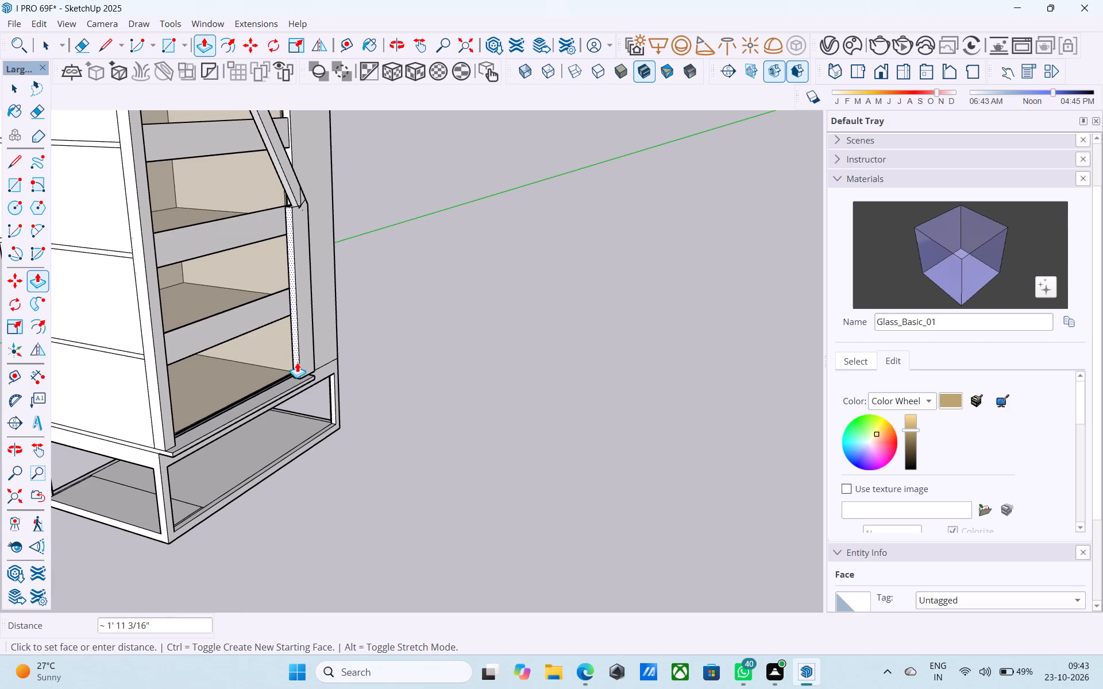
key(1)
text(.5')
key(Return)
key(space)
scroll(314, 304, up, 1)
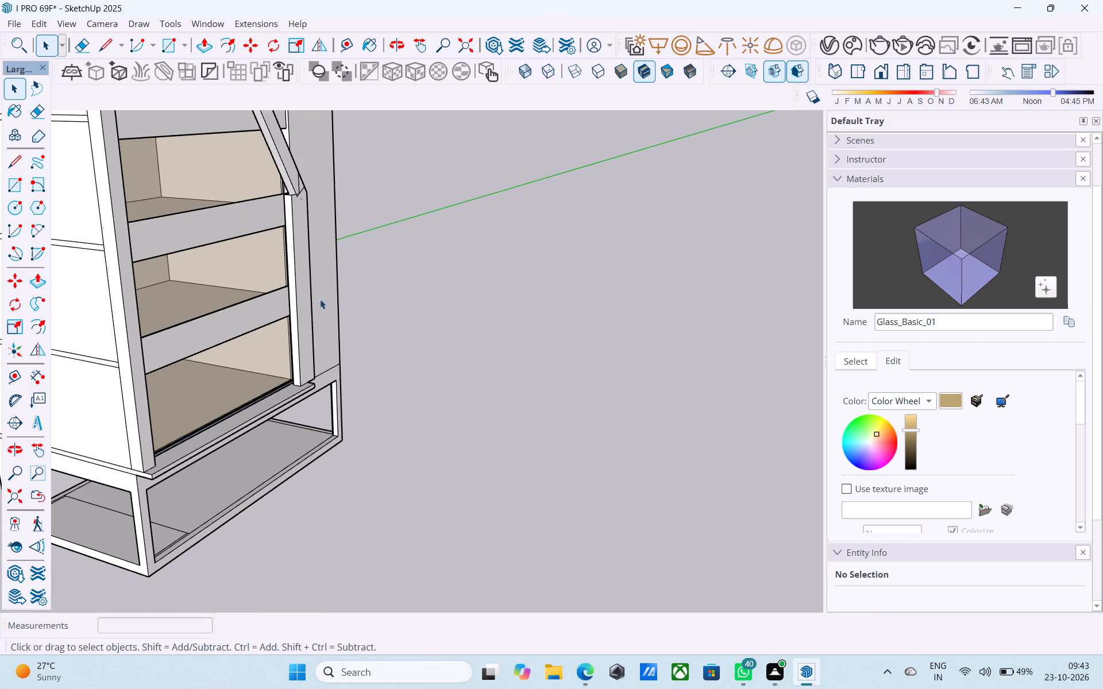
Push/Pull the short post's side face nearest the tower inward 1.5'.
shift+middle_drag(323, 280, 165, 374)
shift+scroll(323, 281, down, 1)
scroll(149, 349, down, 4)
scroll(388, 392, up, 10)
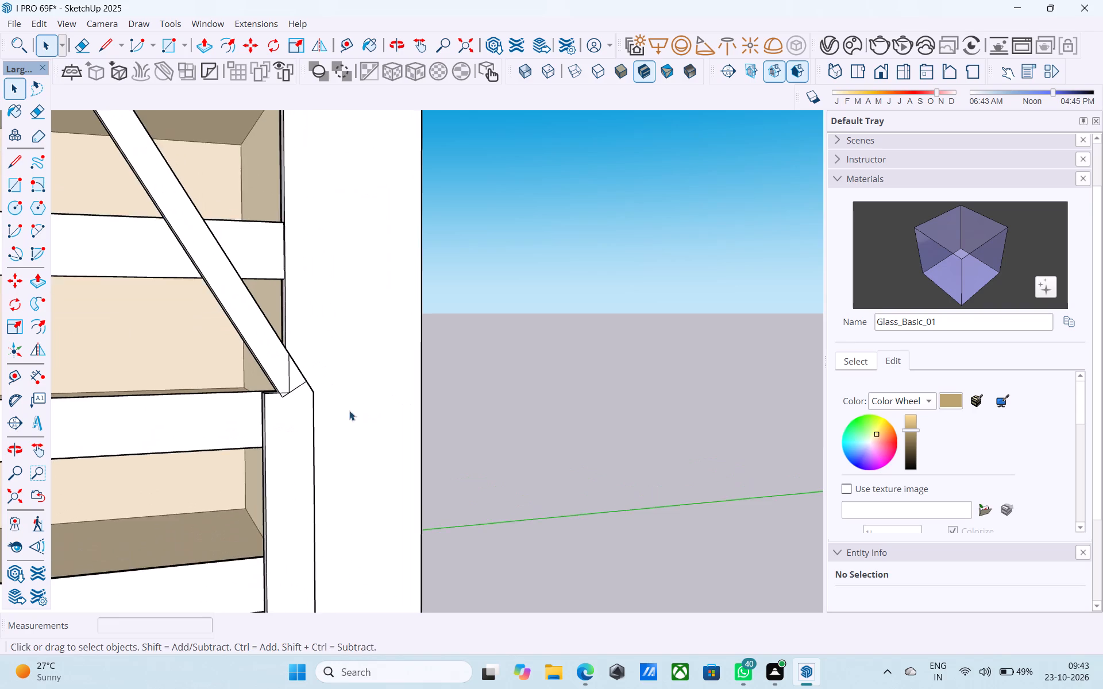
middle_drag(343, 411, 198, 355)
scroll(261, 436, up, 4)
middle_drag(284, 440, 165, 419)
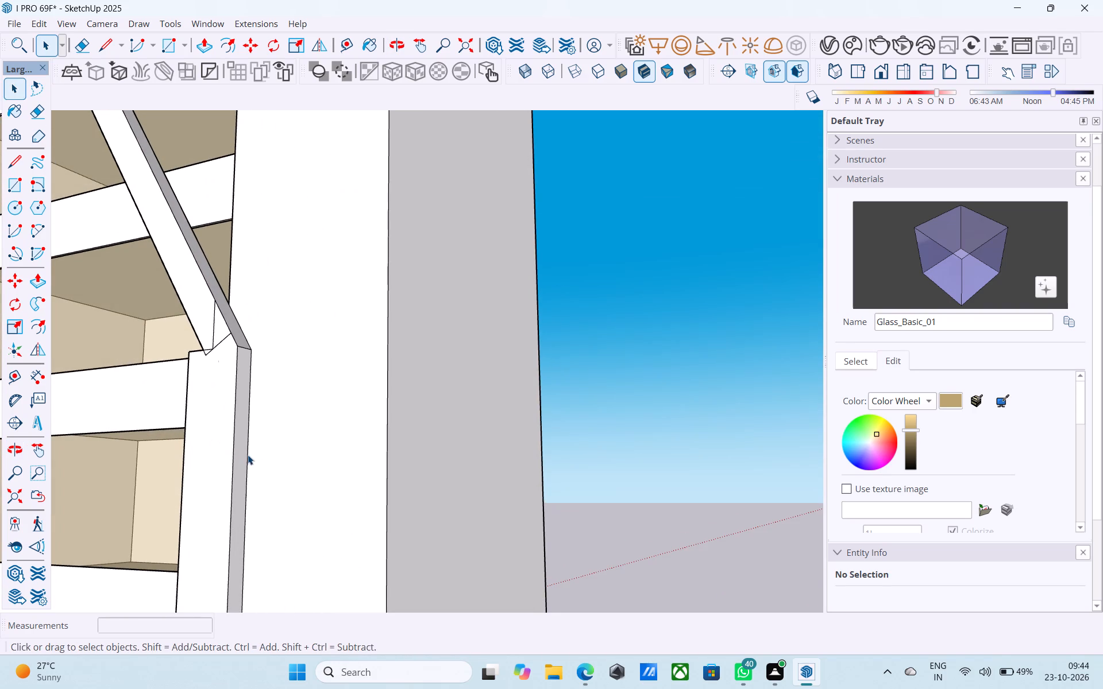
click(240, 451)
key(p)
click(238, 451)
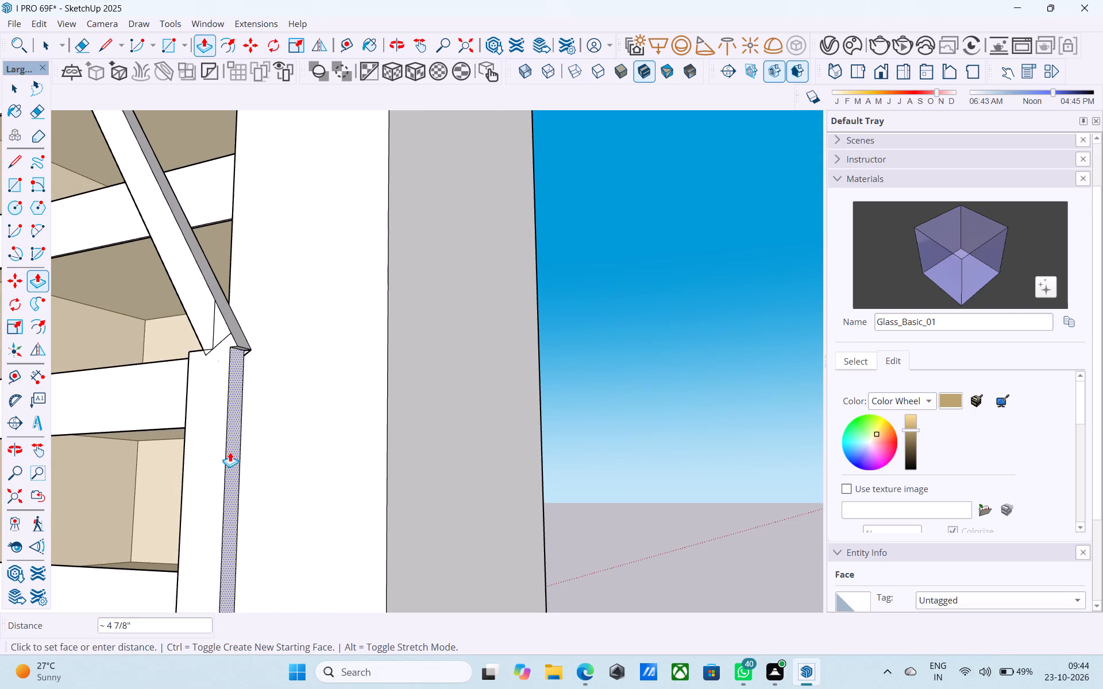
text(1.5")
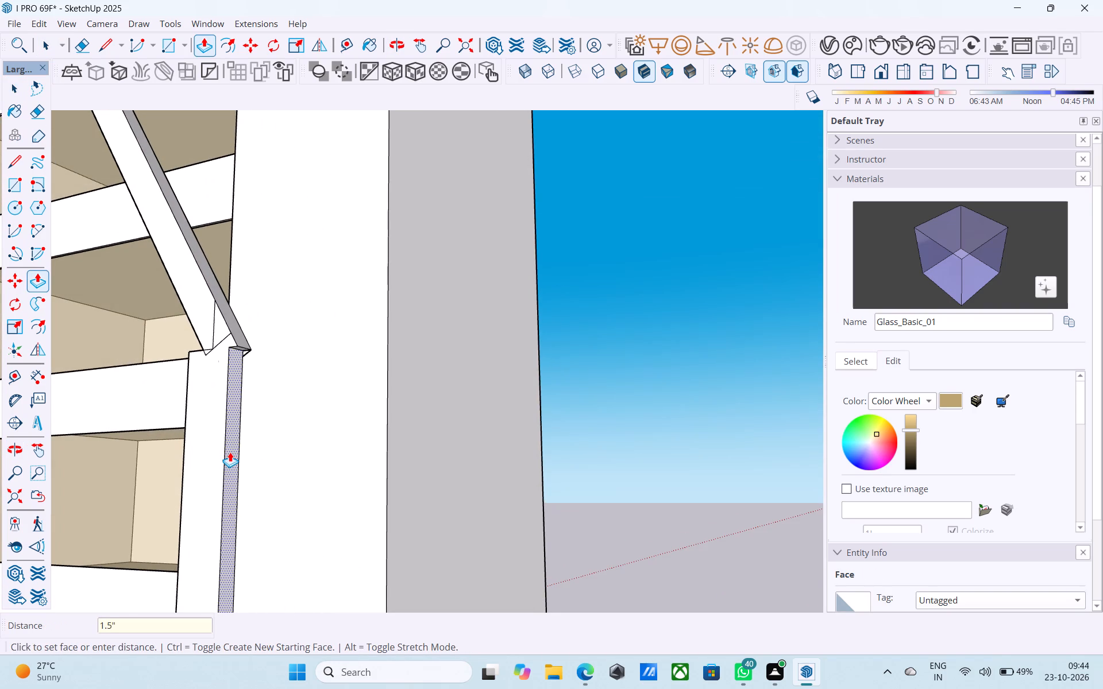
key(BackSpace)
key(apostrophe)
key(Return)
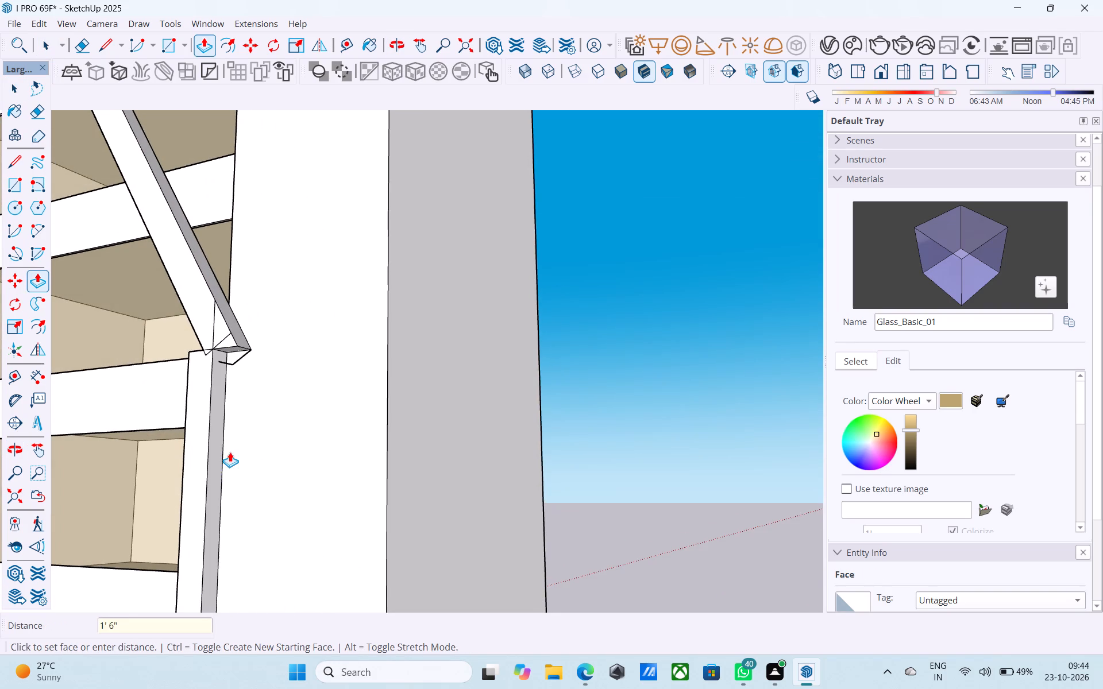
Erase the stray edges below the brace's lower end and the leftover construction lines crossing its front face.
middle_drag(230, 451, 461, 513)
key(space)
scroll(439, 433, up, 7)
middle_drag(453, 424, 453, 424)
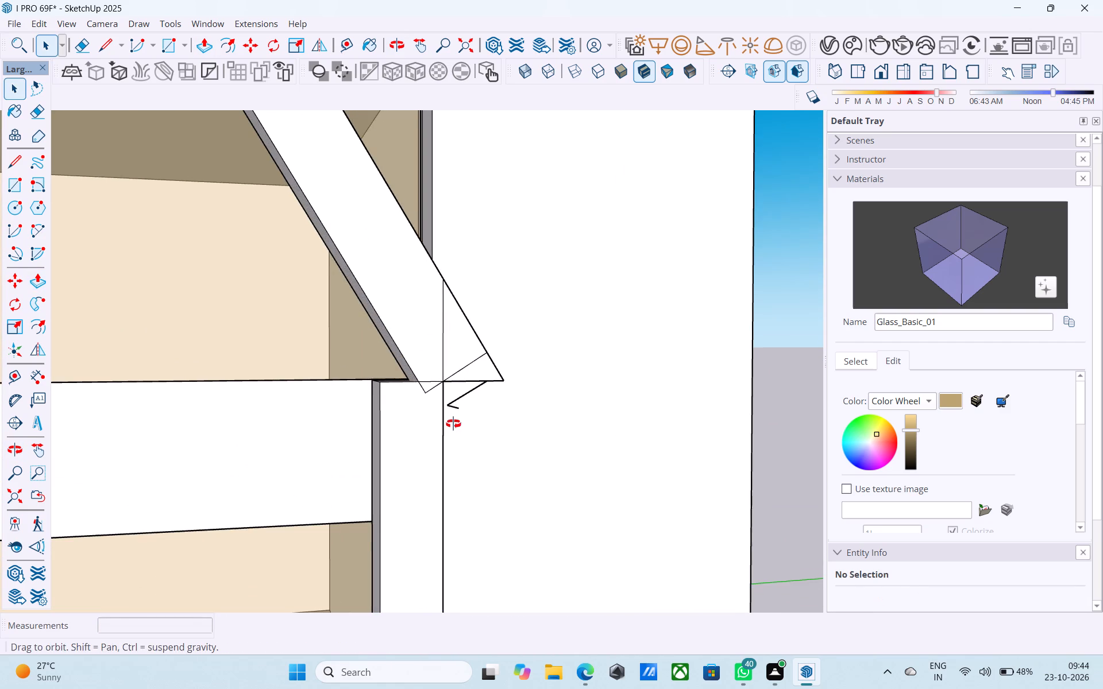
middle_drag(453, 424, 445, 416)
key(e)
click(466, 374)
key(ctrl+z)
middle_drag(466, 376, 391, 362)
scroll(417, 381, up, 4)
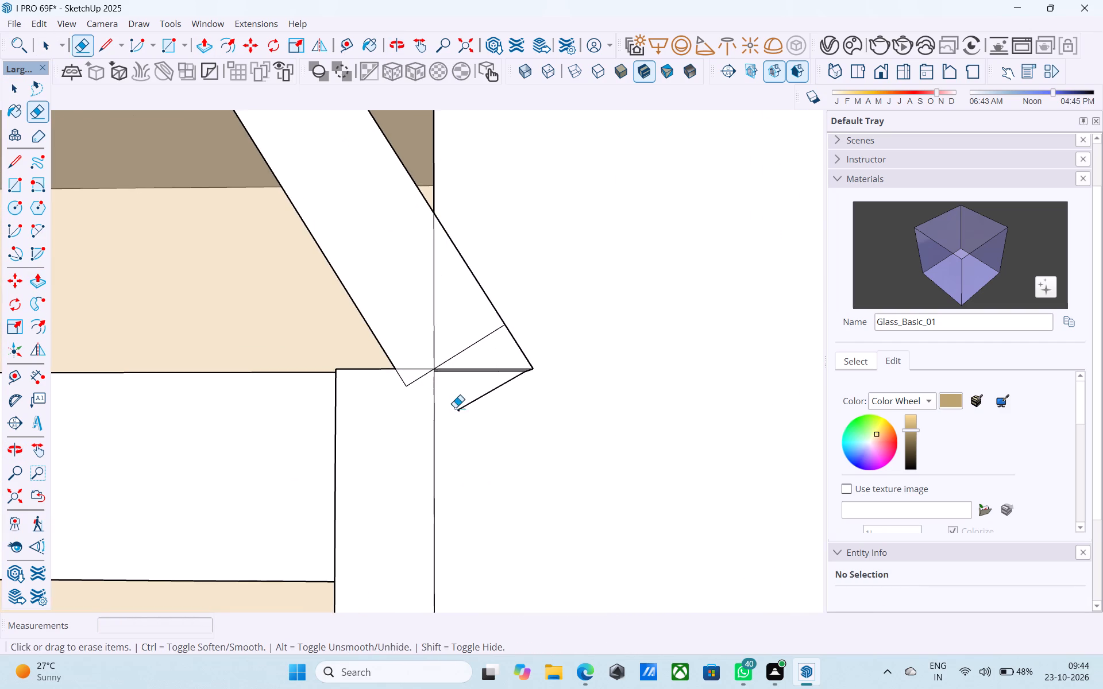
drag(459, 402, 462, 416)
middle_drag(479, 393, 426, 332)
drag(468, 343, 395, 299)
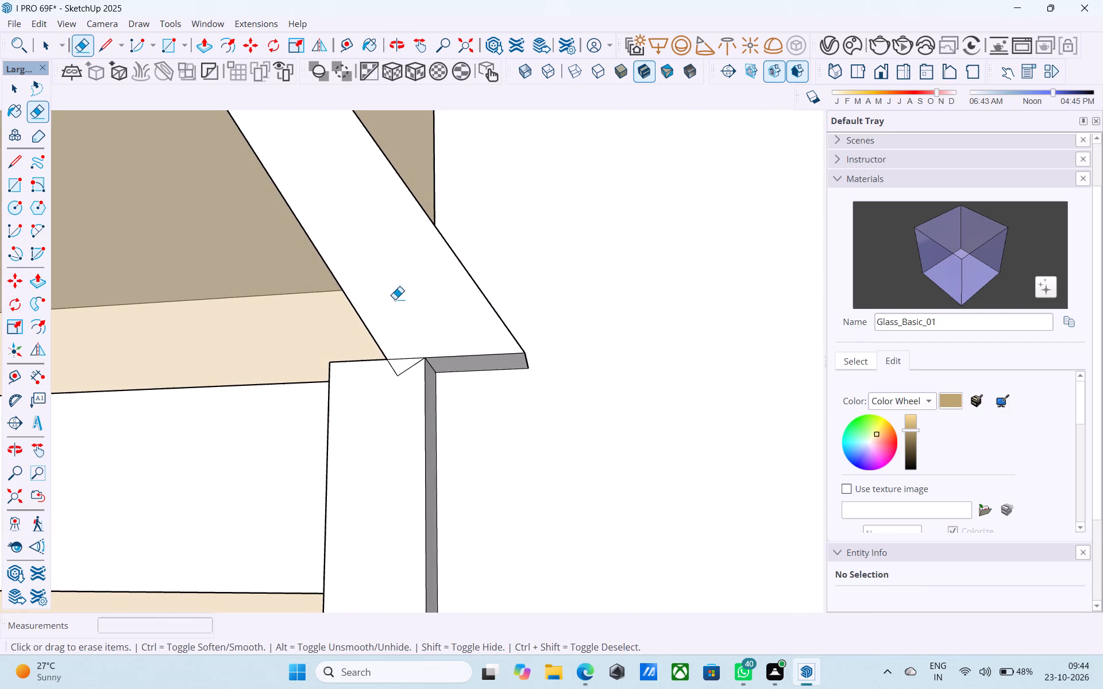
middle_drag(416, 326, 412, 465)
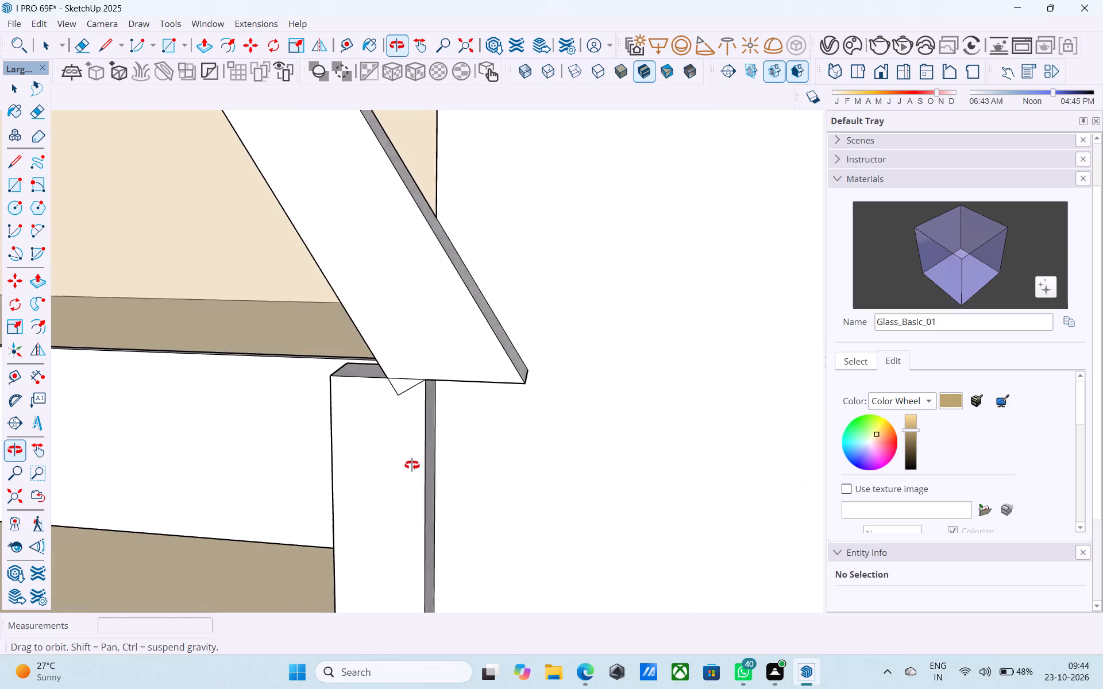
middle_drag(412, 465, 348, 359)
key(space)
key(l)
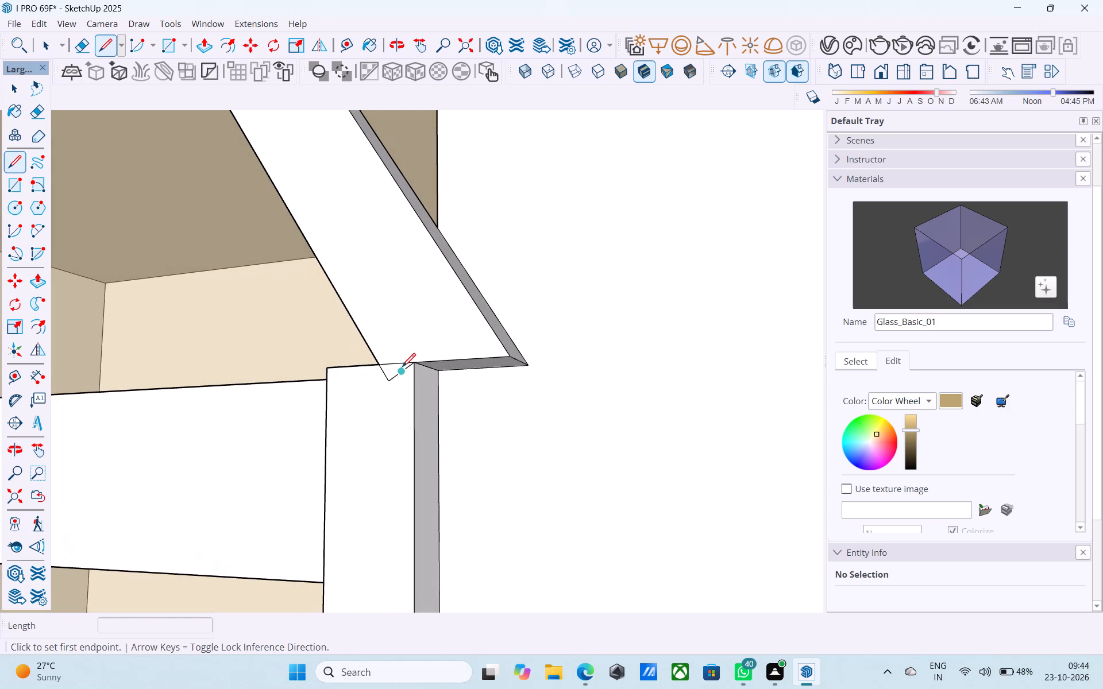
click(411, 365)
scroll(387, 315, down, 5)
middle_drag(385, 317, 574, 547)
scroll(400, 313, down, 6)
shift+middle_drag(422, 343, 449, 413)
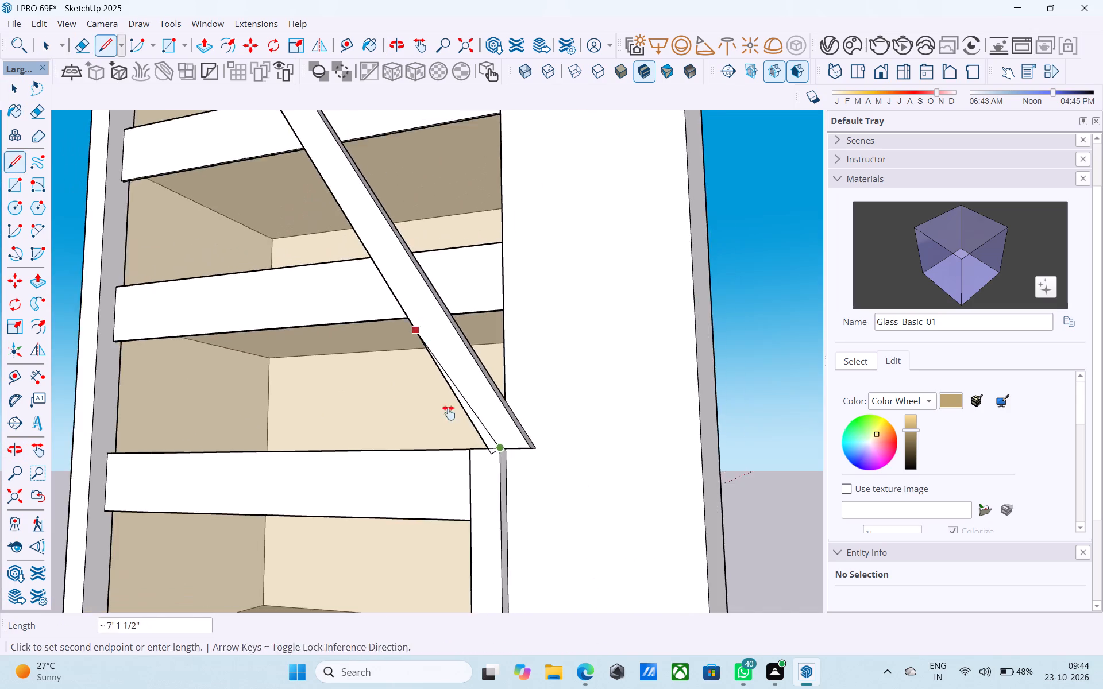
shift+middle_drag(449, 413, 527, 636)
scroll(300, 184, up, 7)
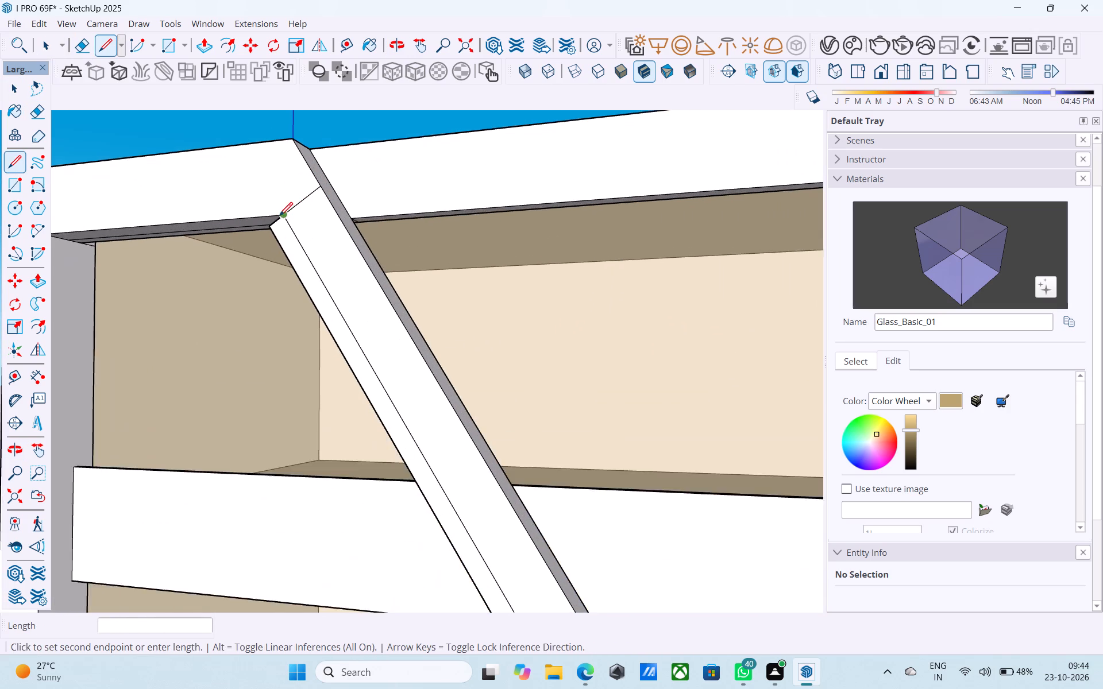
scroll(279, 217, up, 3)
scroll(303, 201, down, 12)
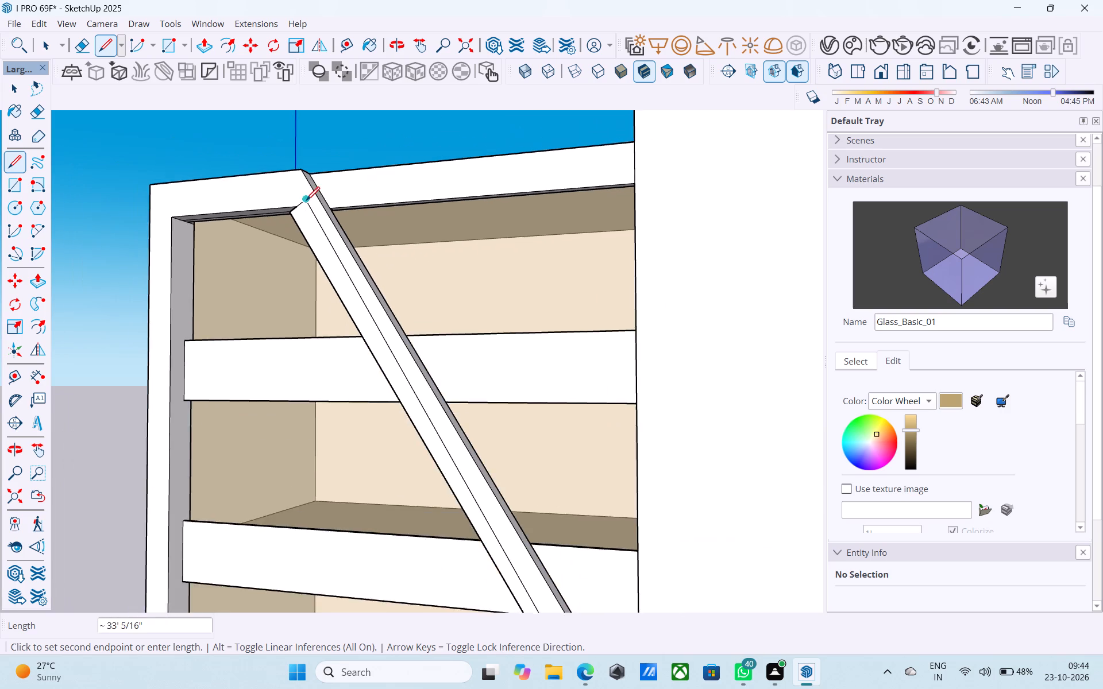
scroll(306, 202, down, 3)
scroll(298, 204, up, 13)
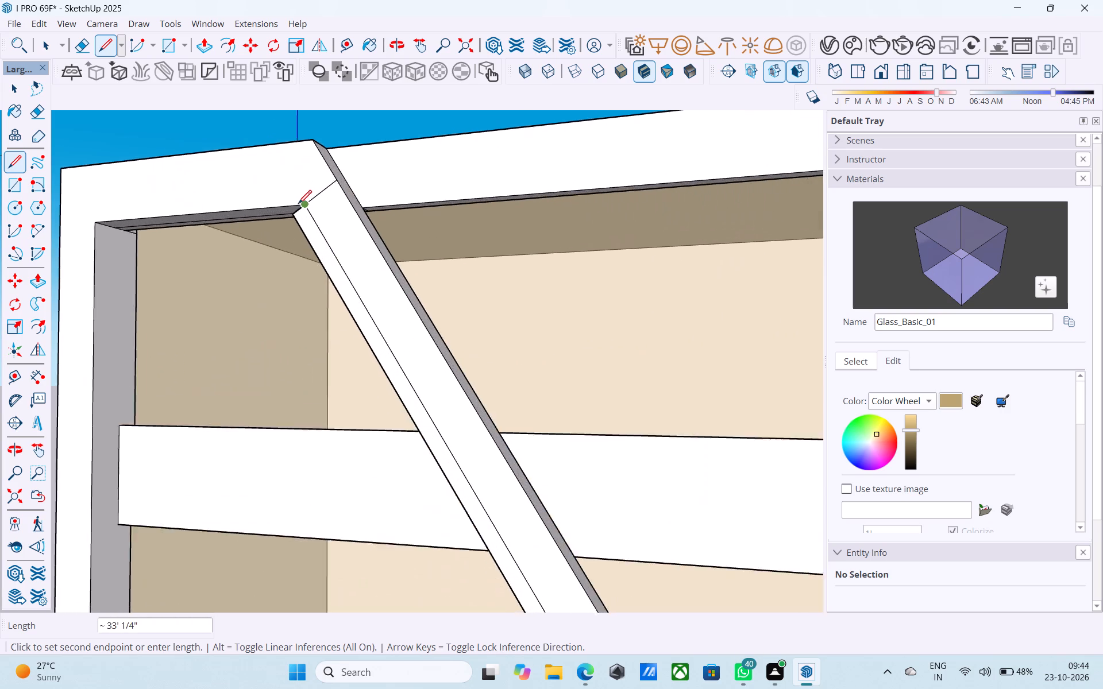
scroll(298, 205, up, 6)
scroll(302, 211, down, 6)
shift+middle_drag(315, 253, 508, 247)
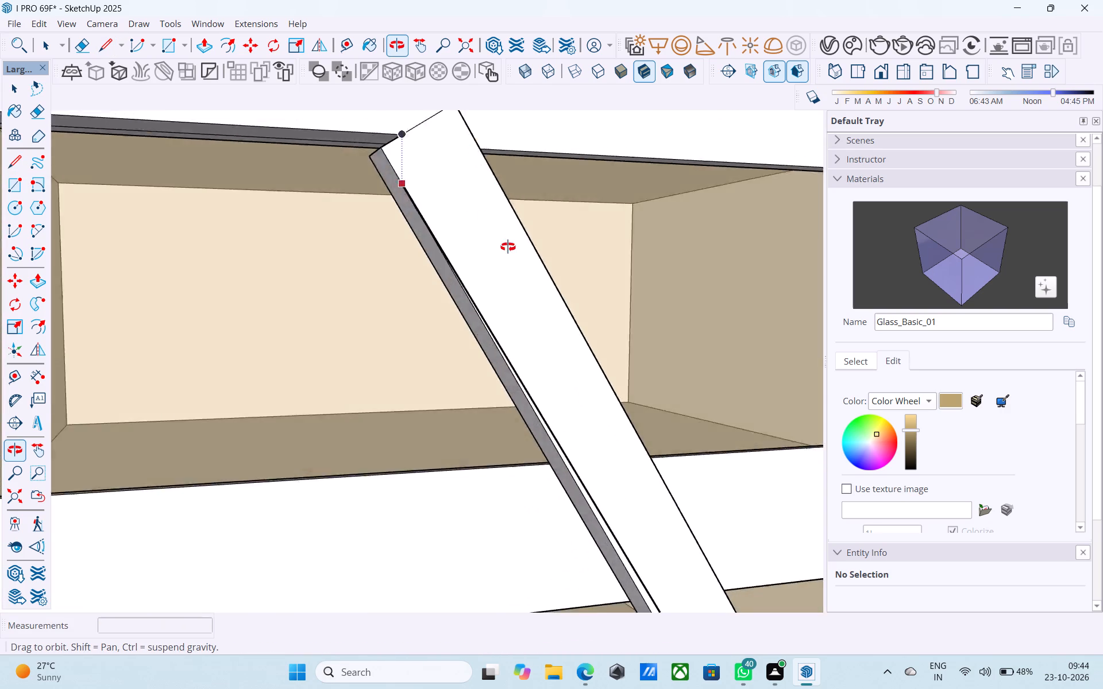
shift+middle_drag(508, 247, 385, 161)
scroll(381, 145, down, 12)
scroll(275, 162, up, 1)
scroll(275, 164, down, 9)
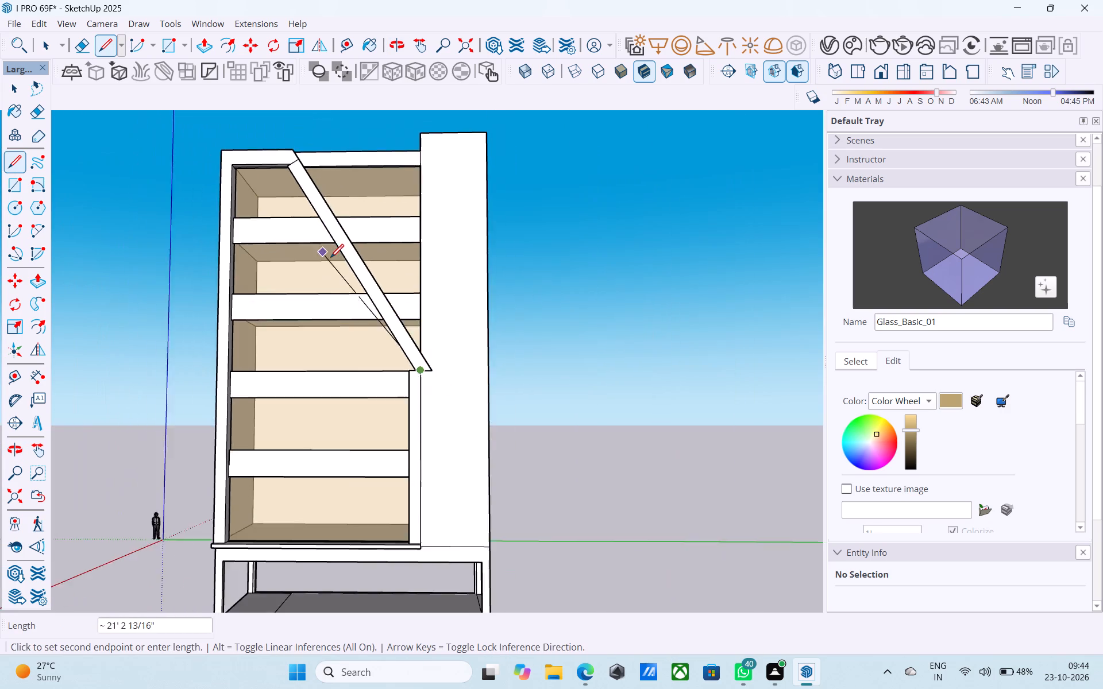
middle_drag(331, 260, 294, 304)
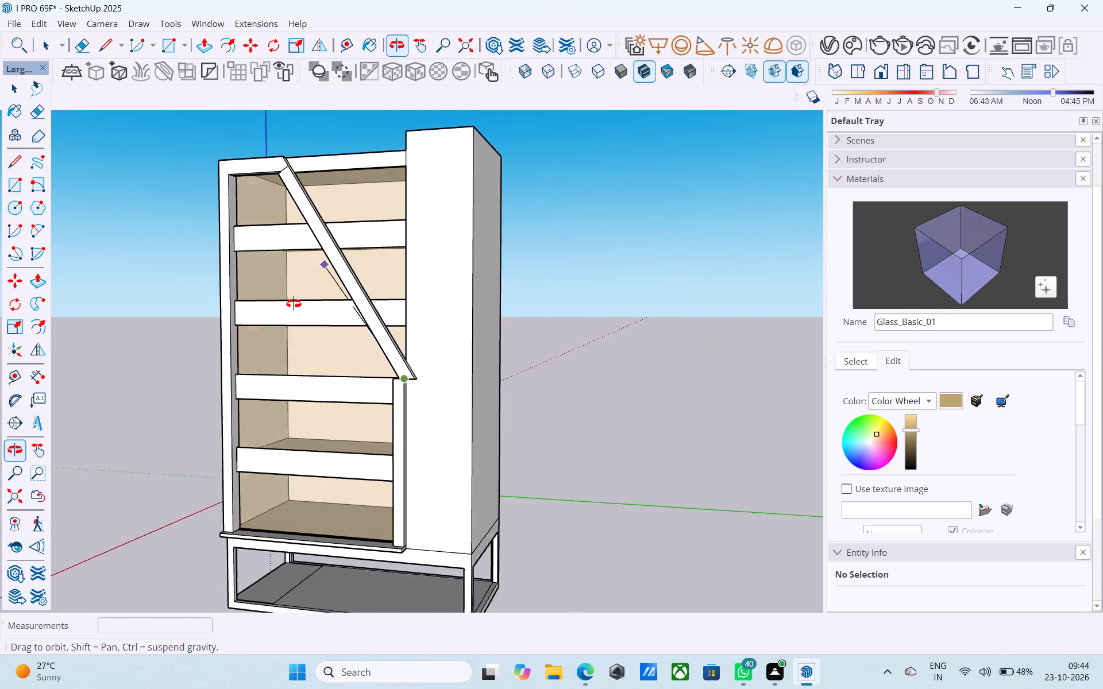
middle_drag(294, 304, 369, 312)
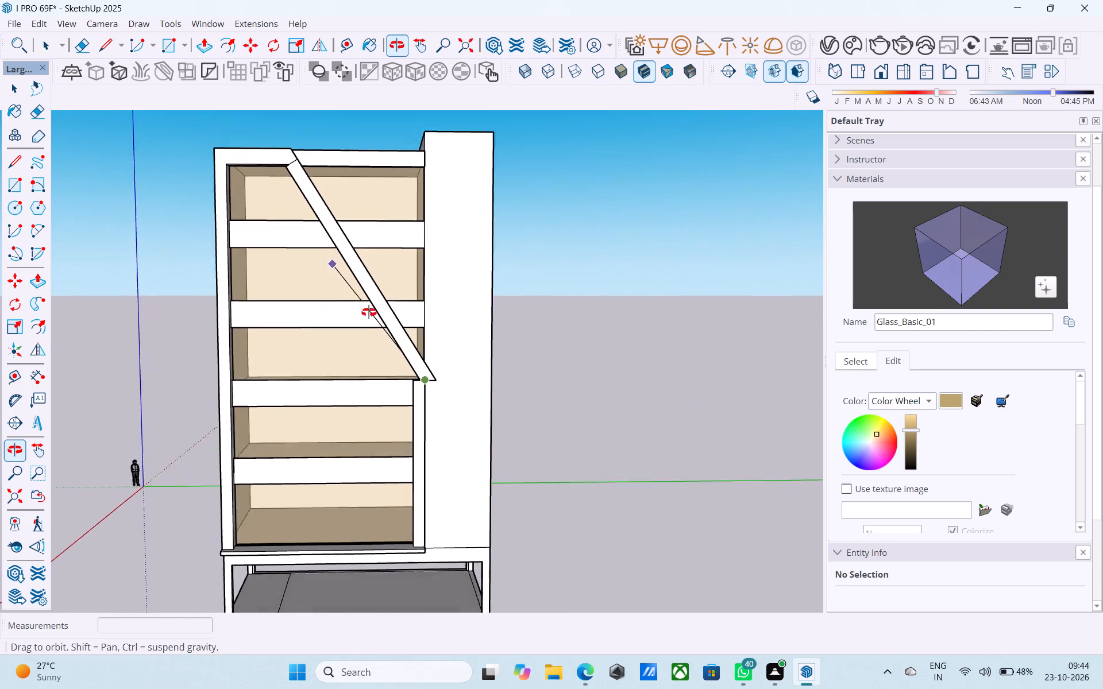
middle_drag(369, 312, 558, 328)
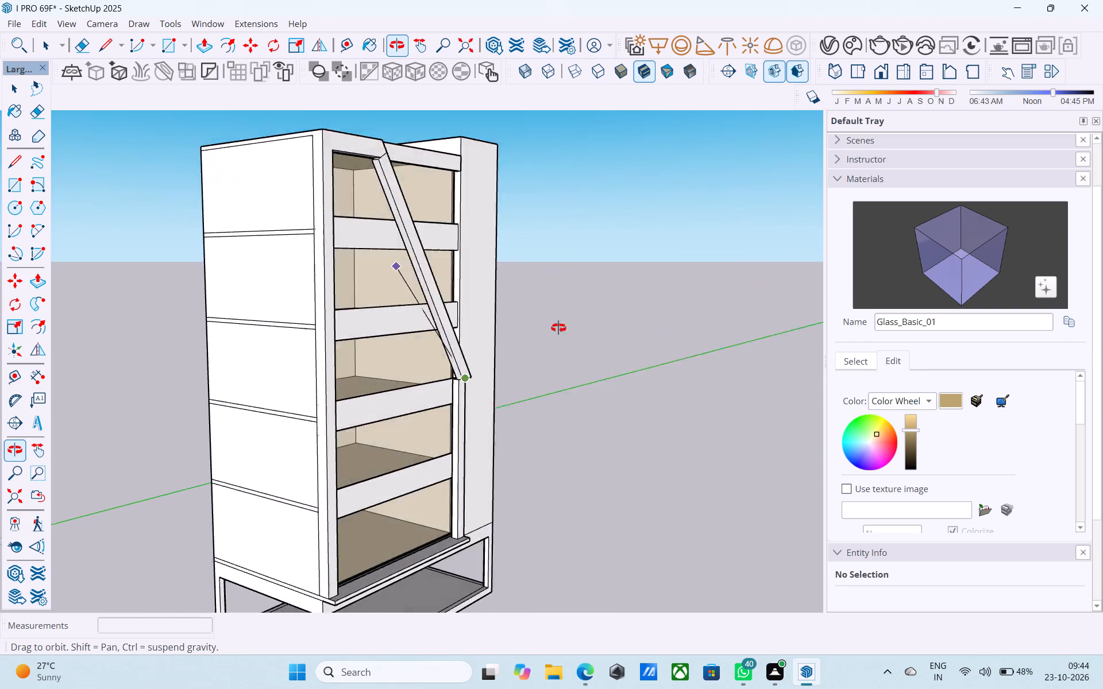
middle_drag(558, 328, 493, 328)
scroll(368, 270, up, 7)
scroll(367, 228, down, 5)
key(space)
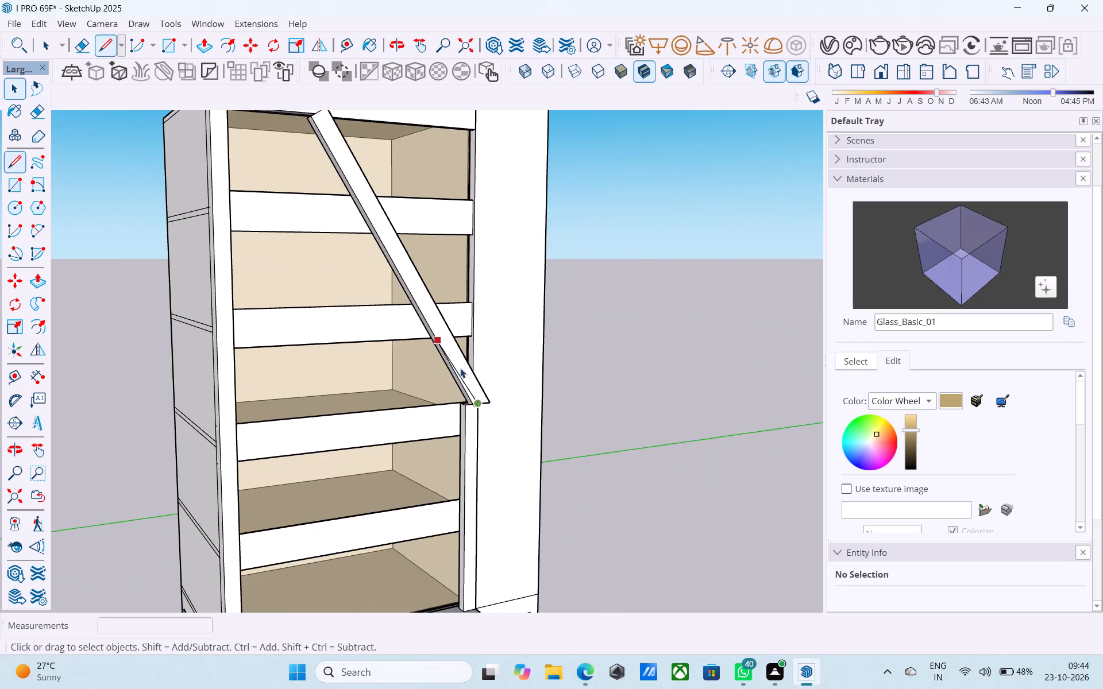
Push/Pull the small end face at the brace's upper inner corner up into the top frame.
scroll(481, 391, up, 8)
scroll(454, 415, down, 13)
middle_drag(451, 429, 435, 419)
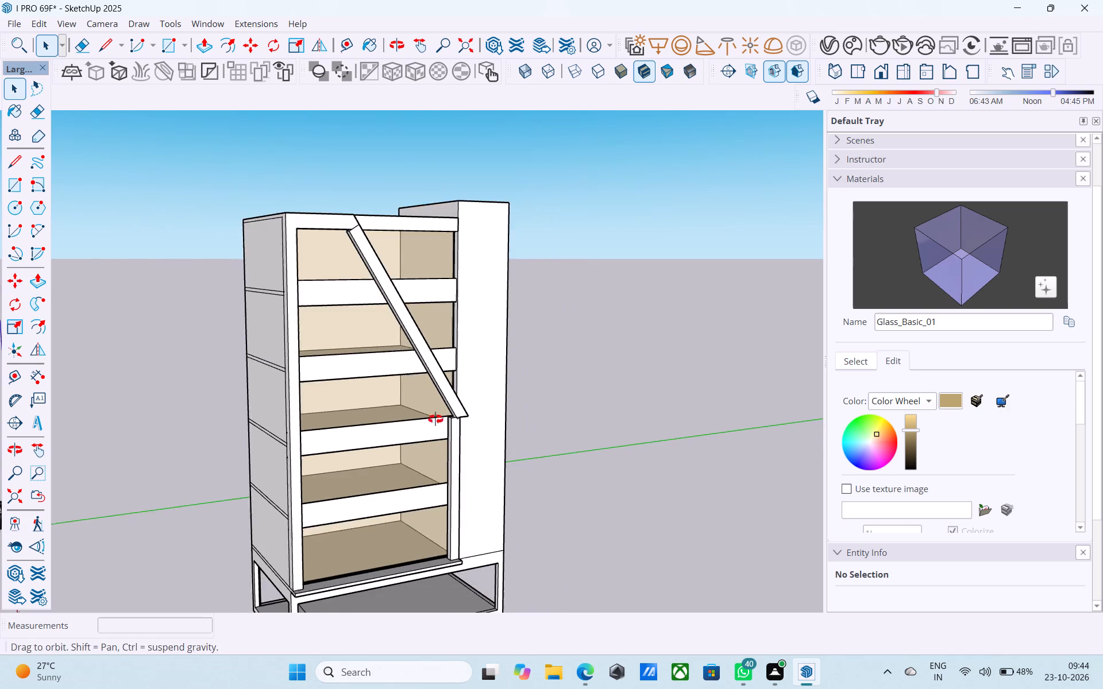
middle_drag(435, 419, 429, 416)
scroll(322, 306, up, 20)
middle_drag(400, 173, 438, 245)
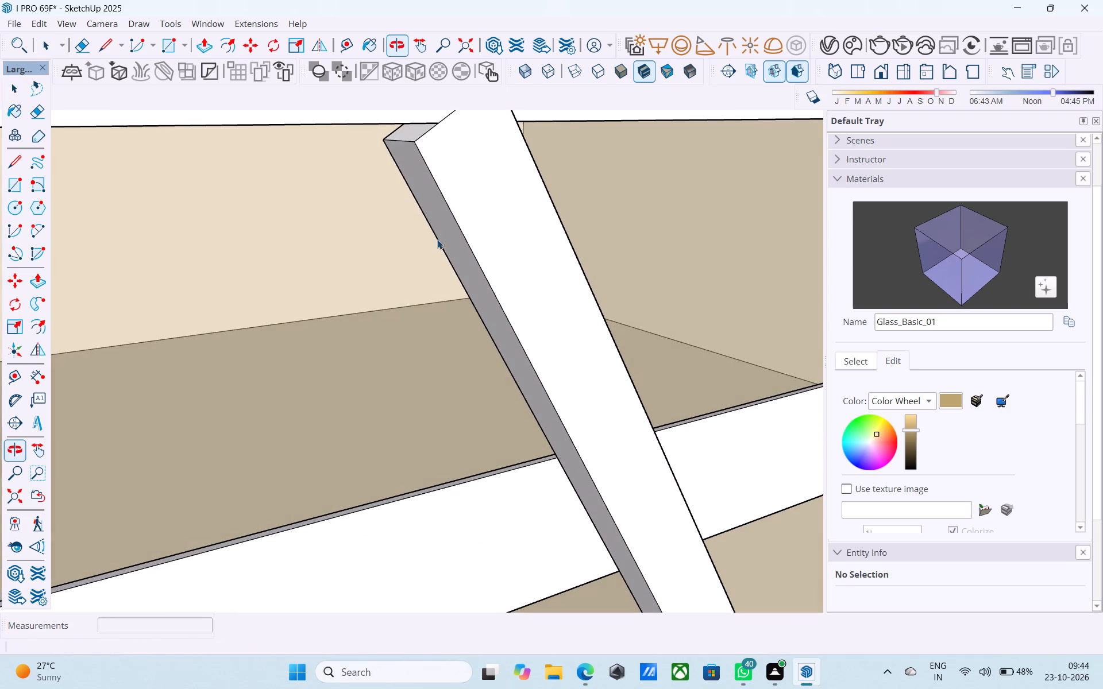
click(410, 131)
key(p)
click(411, 131)
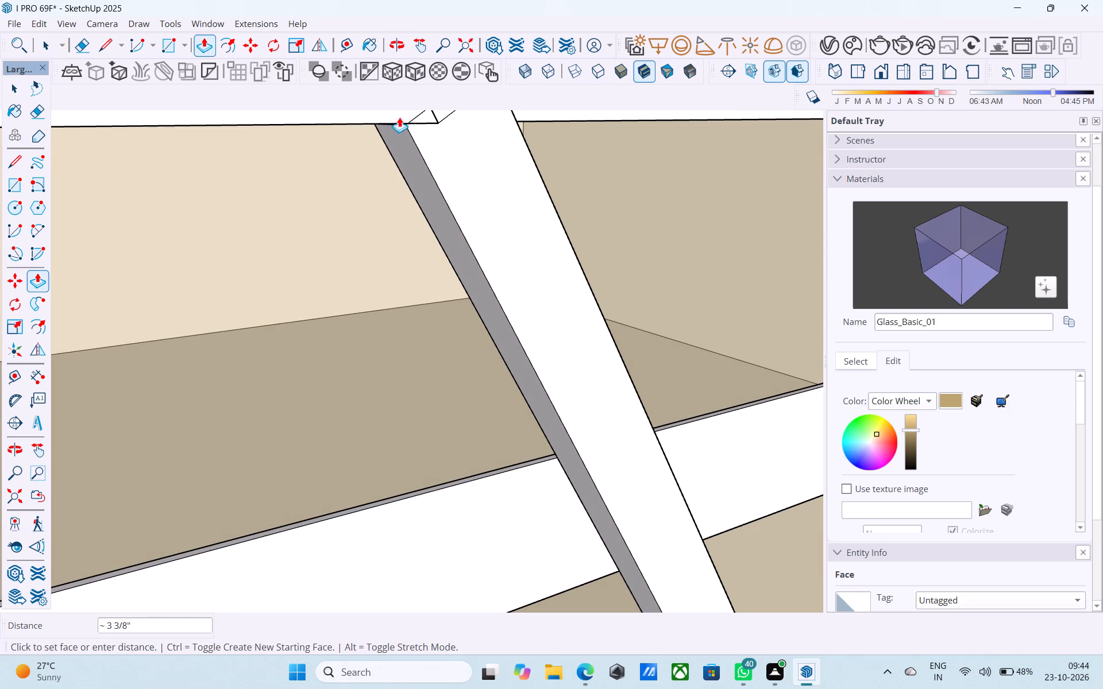
click(394, 113)
Erase the leftover seam edges on the front face where the brace's upper end joins the top frame.
scroll(334, 122, down, 1)
scroll(334, 122, up, 2)
scroll(334, 122, down, 9)
middle_drag(331, 130, 333, 136)
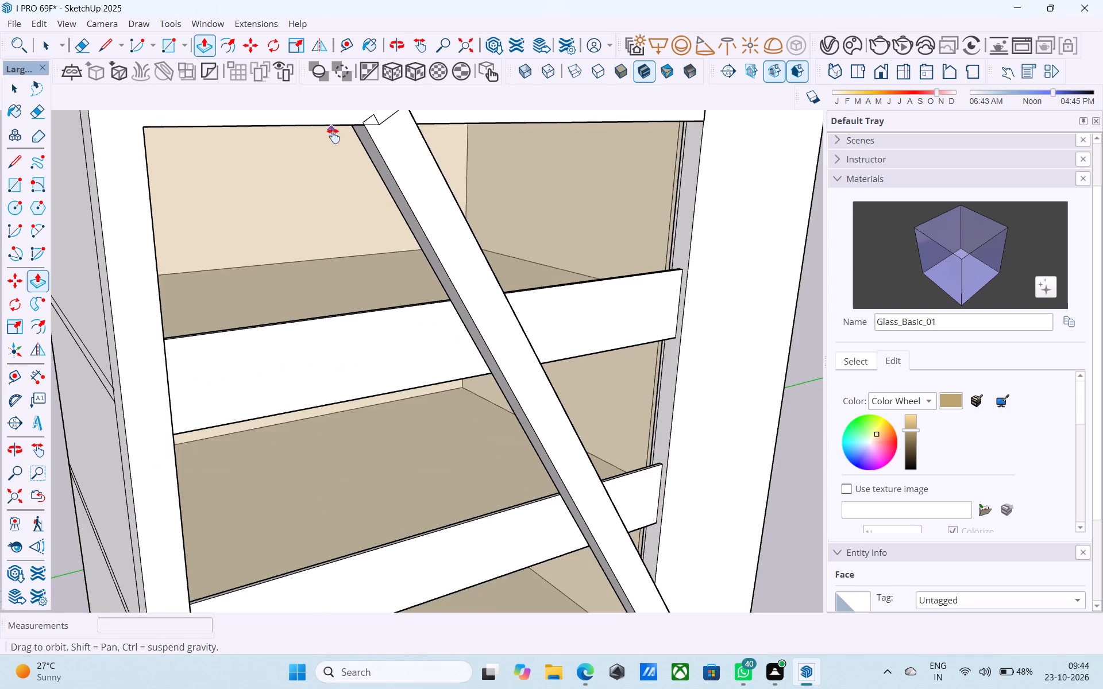
middle_drag(333, 136, 257, 230)
scroll(350, 233, up, 8)
key(e)
drag(313, 210, 299, 212)
drag(291, 225, 284, 227)
scroll(263, 157, down, 6)
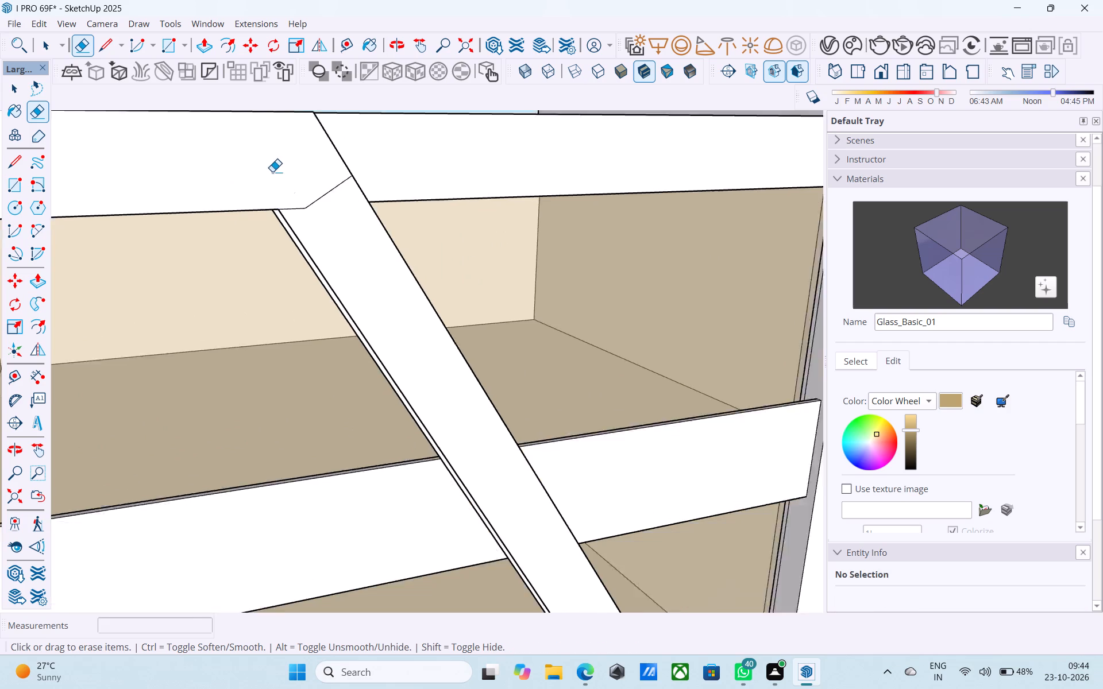
middle_drag(286, 203, 298, 166)
key(ctrl+z)
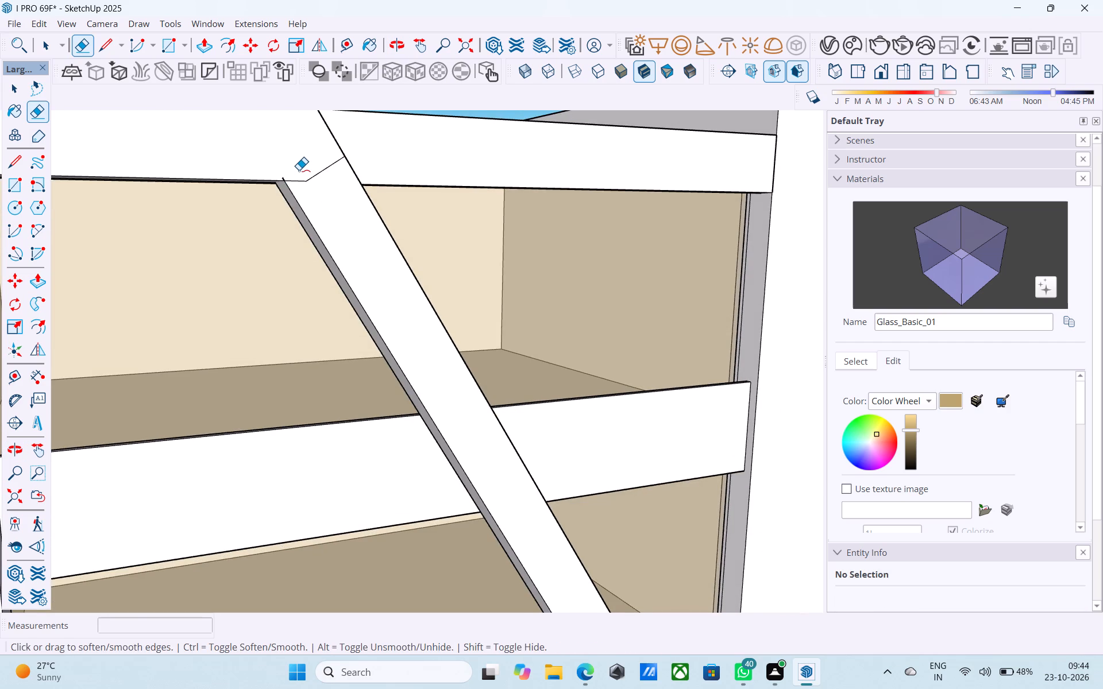
middle_drag(300, 170, 175, 268)
drag(228, 236, 236, 246)
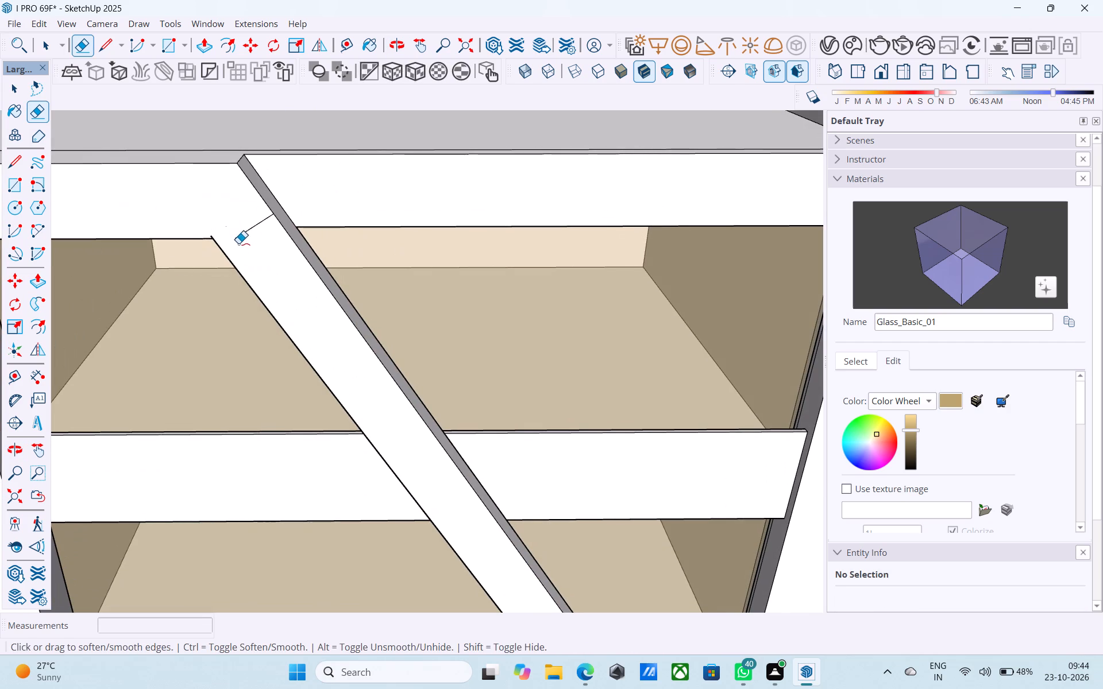
drag(245, 233, 250, 240)
middle_drag(251, 251, 138, 231)
scroll(142, 231, down, 8)
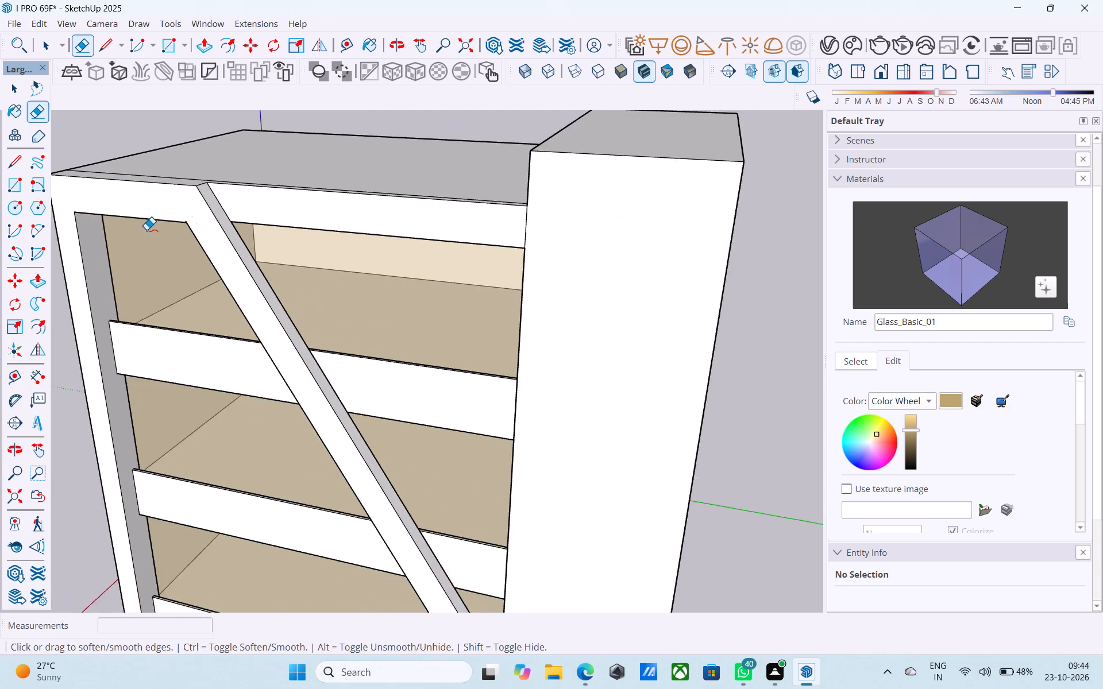
Draw a short line between the front and rear corners at the underside of the brace's joint with the top frame.
scroll(146, 230, down, 10)
middle_drag(244, 281, 331, 149)
scroll(304, 284, up, 6)
scroll(294, 342, down, 2)
middle_drag(294, 340, 427, 282)
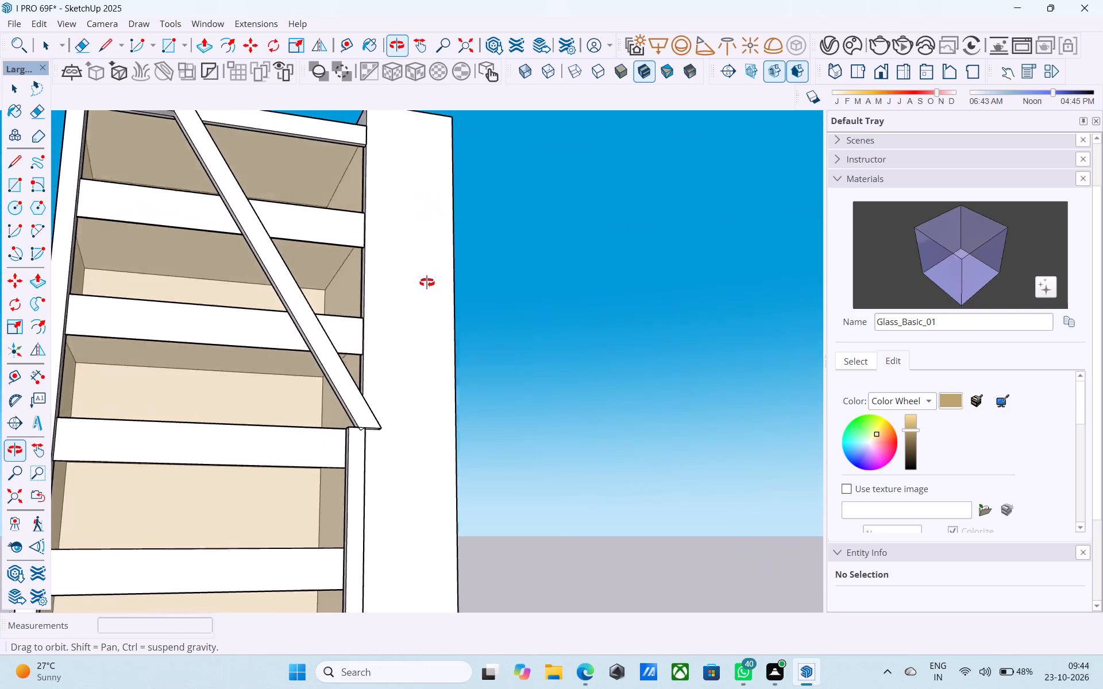
middle_drag(427, 282, 522, 366)
scroll(441, 330, down, 5)
middle_drag(450, 328, 378, 170)
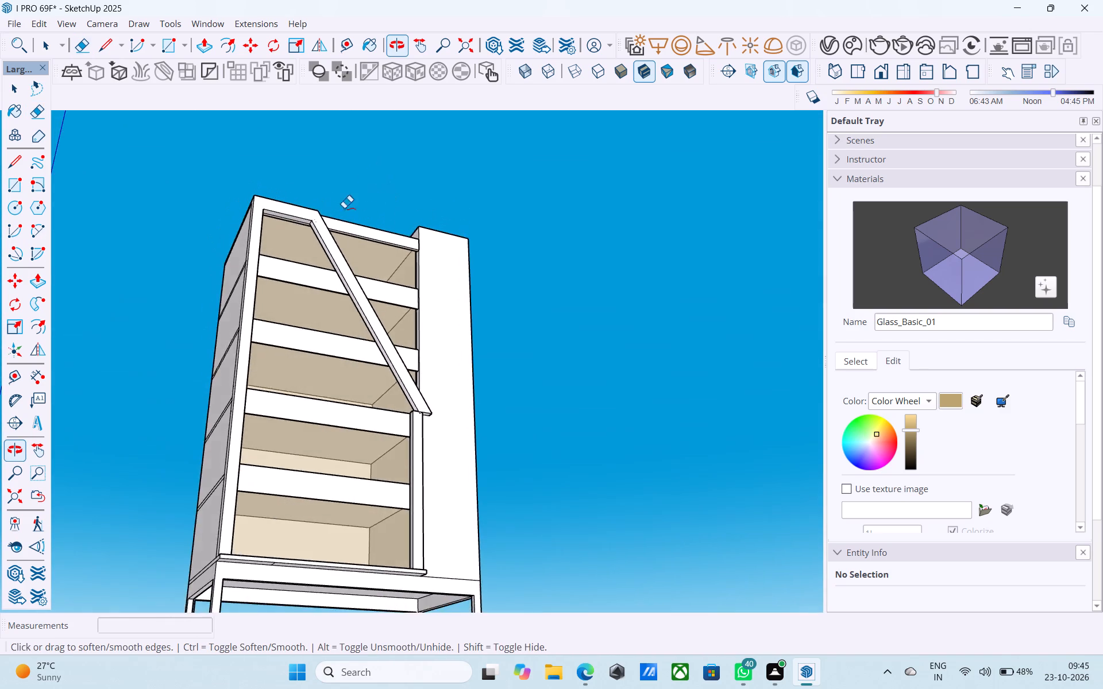
scroll(318, 239, up, 11)
key(l)
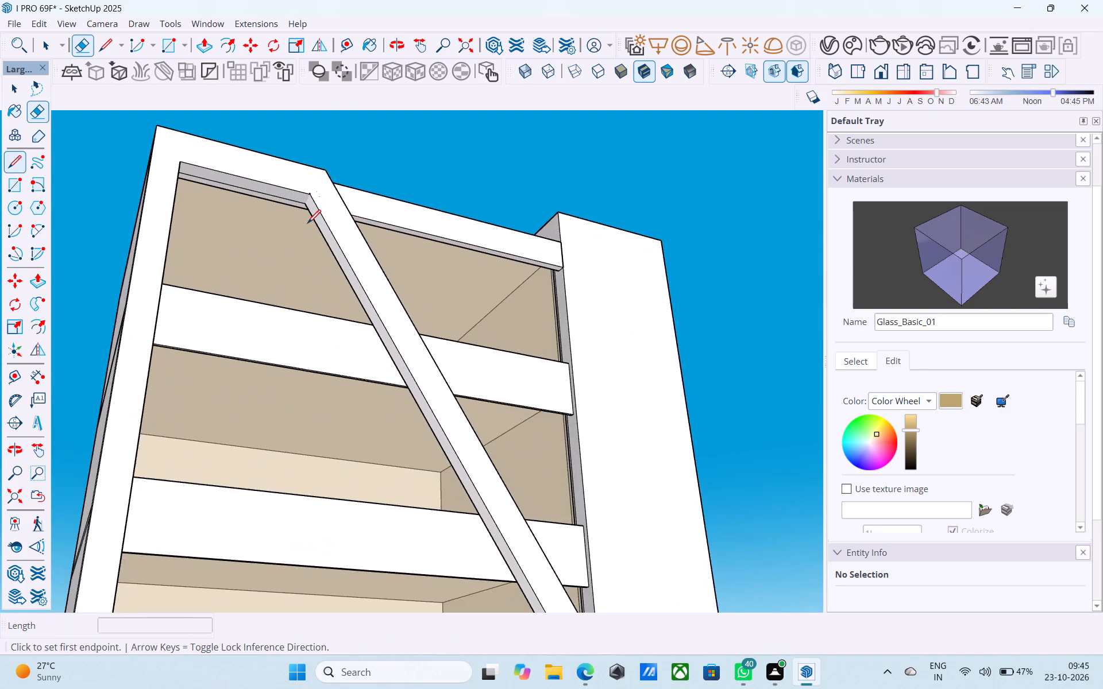
scroll(307, 224, up, 6)
click(315, 165)
click(307, 180)
scroll(307, 184, up, 2)
key(space)
Erase the stray edge stub at the front inner corner where the brace meets the top frame.
scroll(323, 154, up, 6)
key(e)
scroll(314, 156, up, 4)
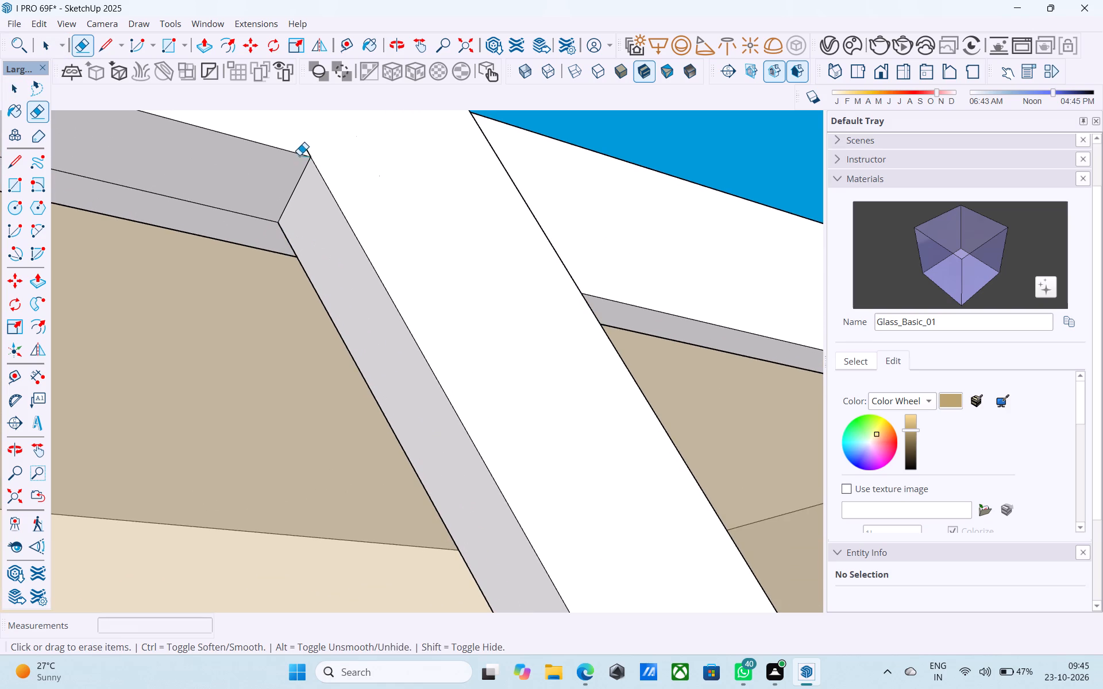
click(307, 152)
key(space)
scroll(307, 152, down, 12)
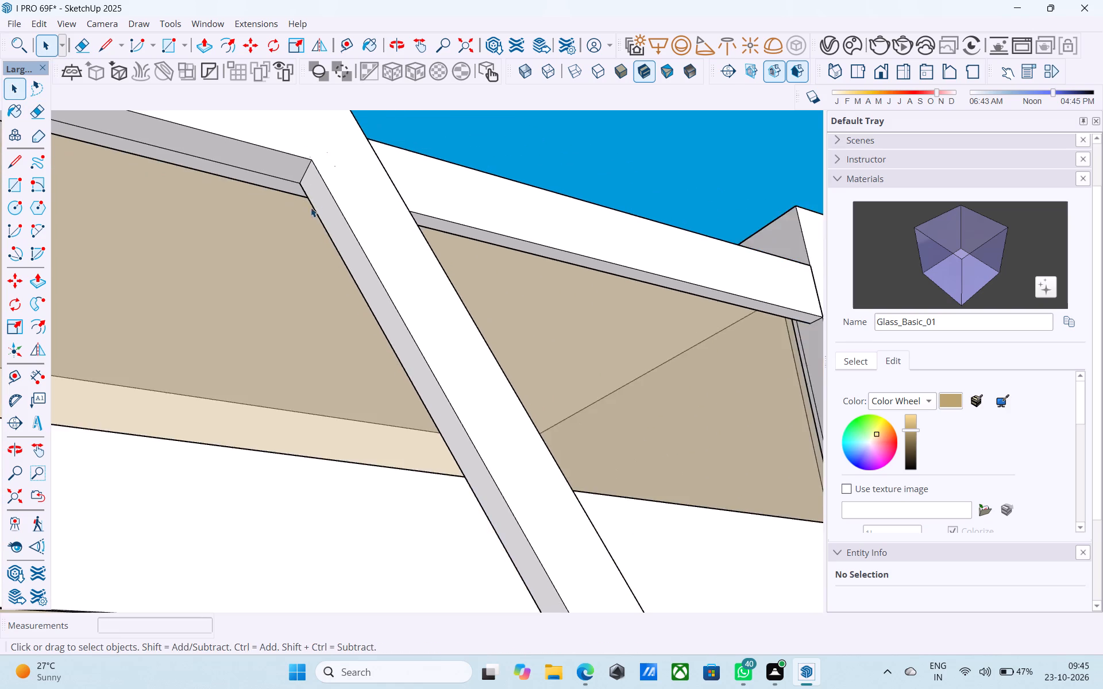
scroll(311, 207, down, 12)
middle_drag(300, 229, 294, 256)
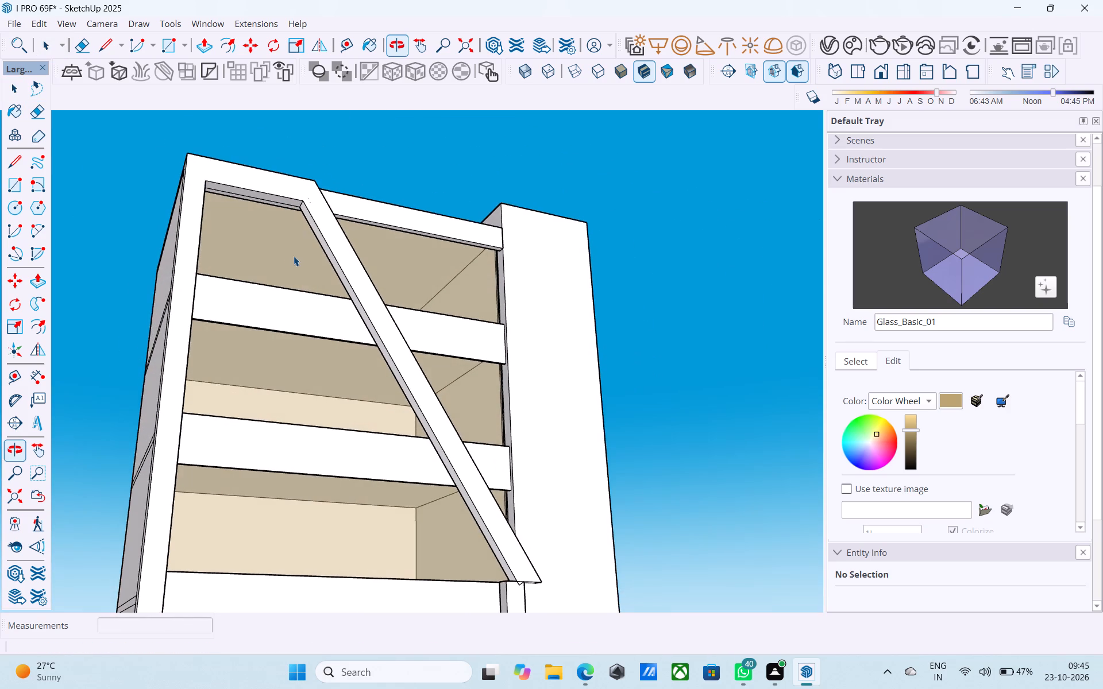
middle_drag(294, 256, 292, 256)
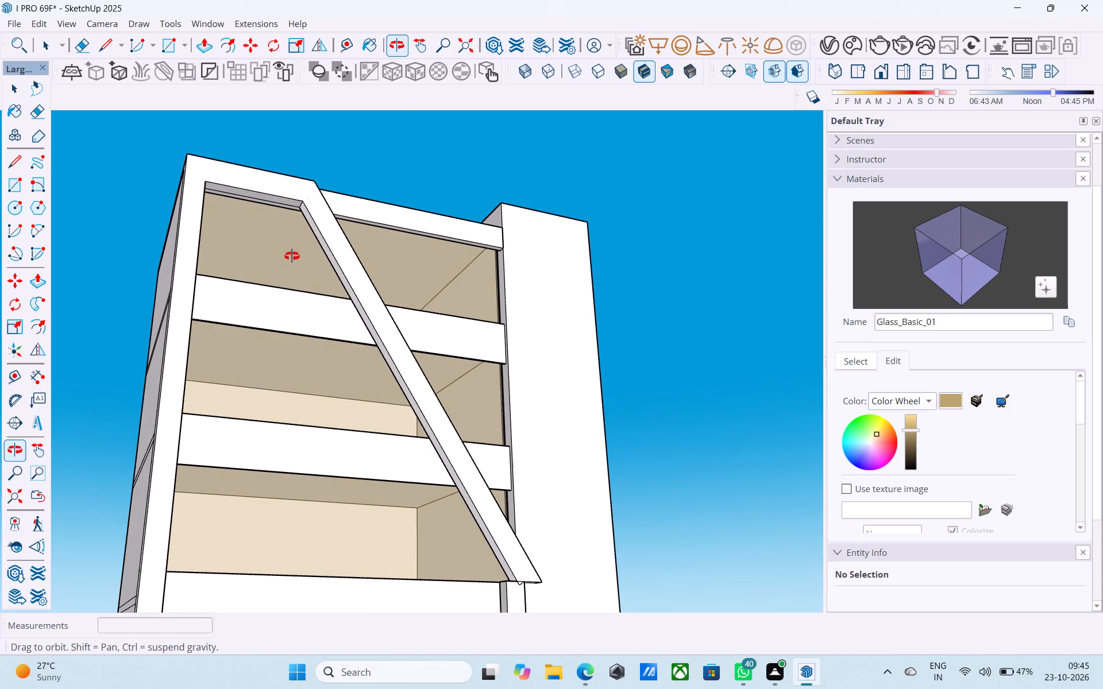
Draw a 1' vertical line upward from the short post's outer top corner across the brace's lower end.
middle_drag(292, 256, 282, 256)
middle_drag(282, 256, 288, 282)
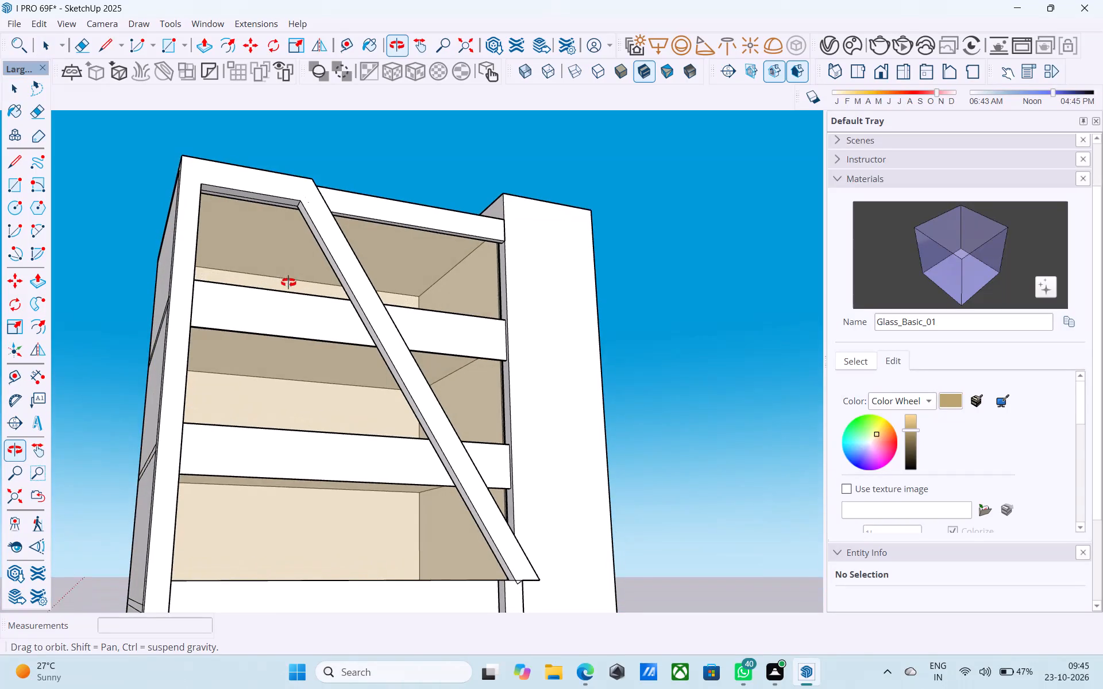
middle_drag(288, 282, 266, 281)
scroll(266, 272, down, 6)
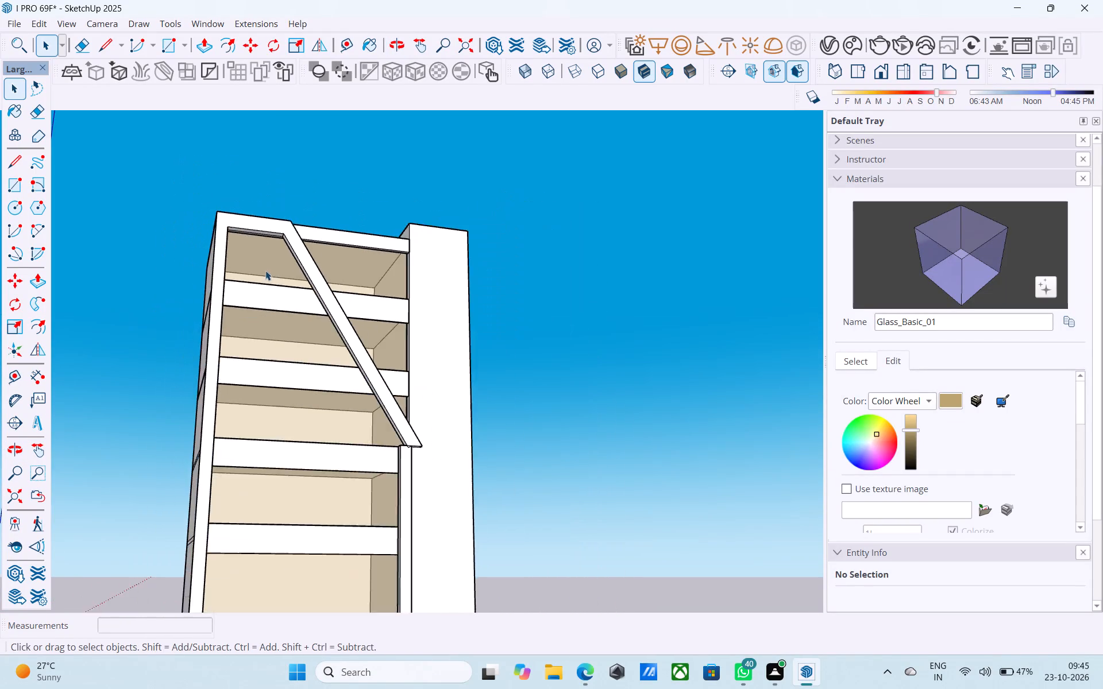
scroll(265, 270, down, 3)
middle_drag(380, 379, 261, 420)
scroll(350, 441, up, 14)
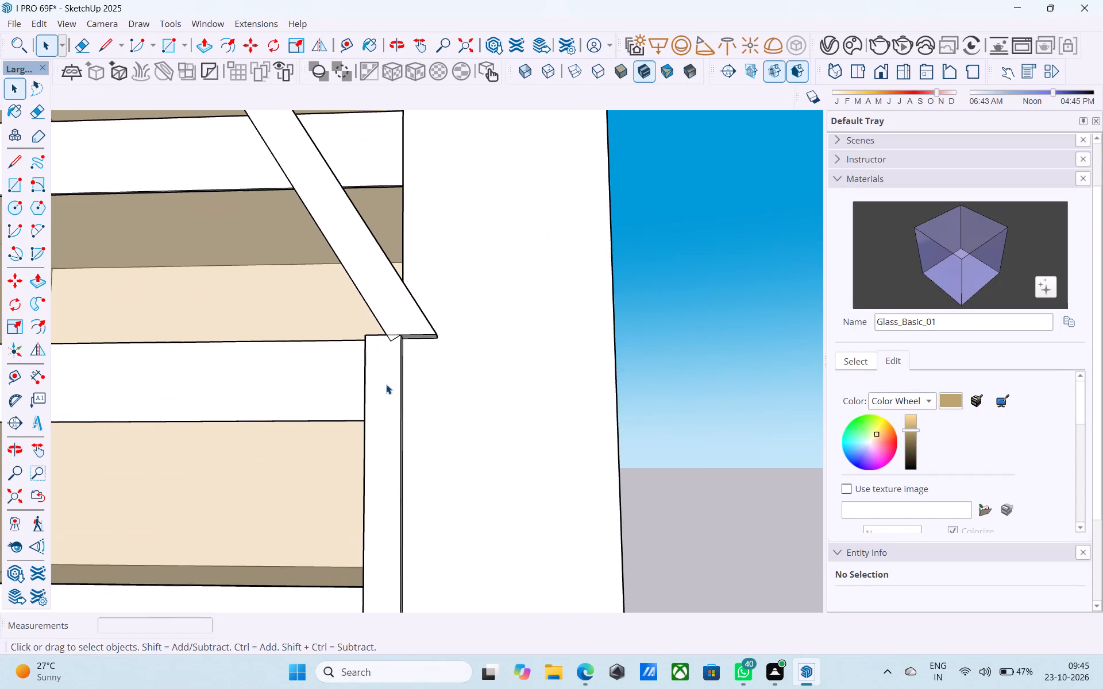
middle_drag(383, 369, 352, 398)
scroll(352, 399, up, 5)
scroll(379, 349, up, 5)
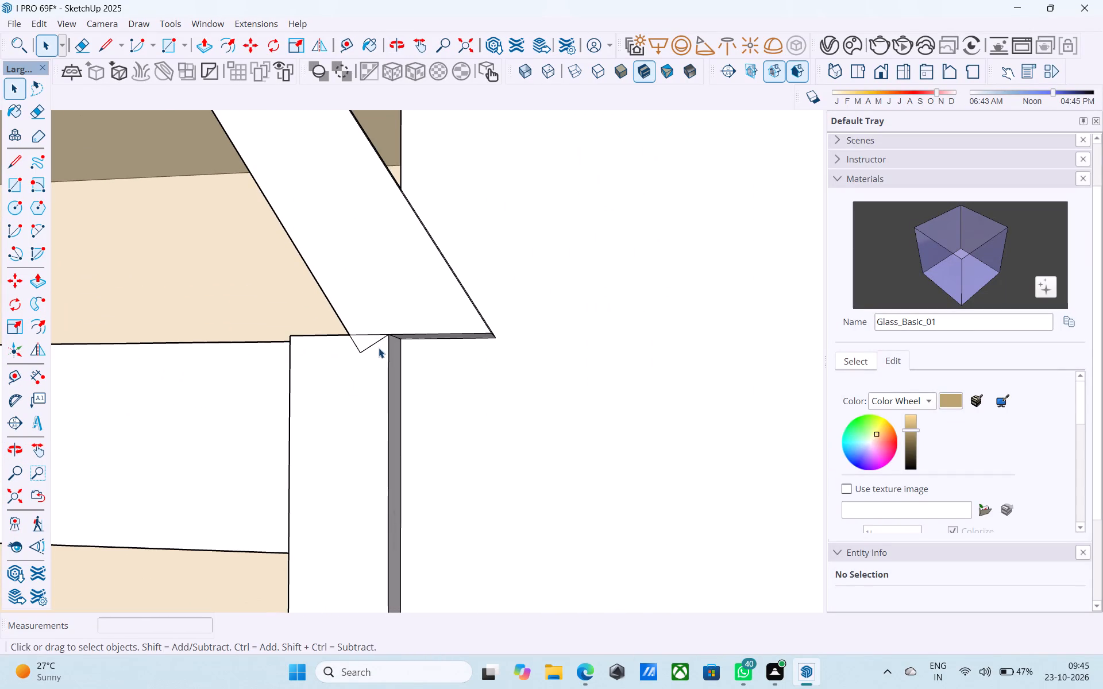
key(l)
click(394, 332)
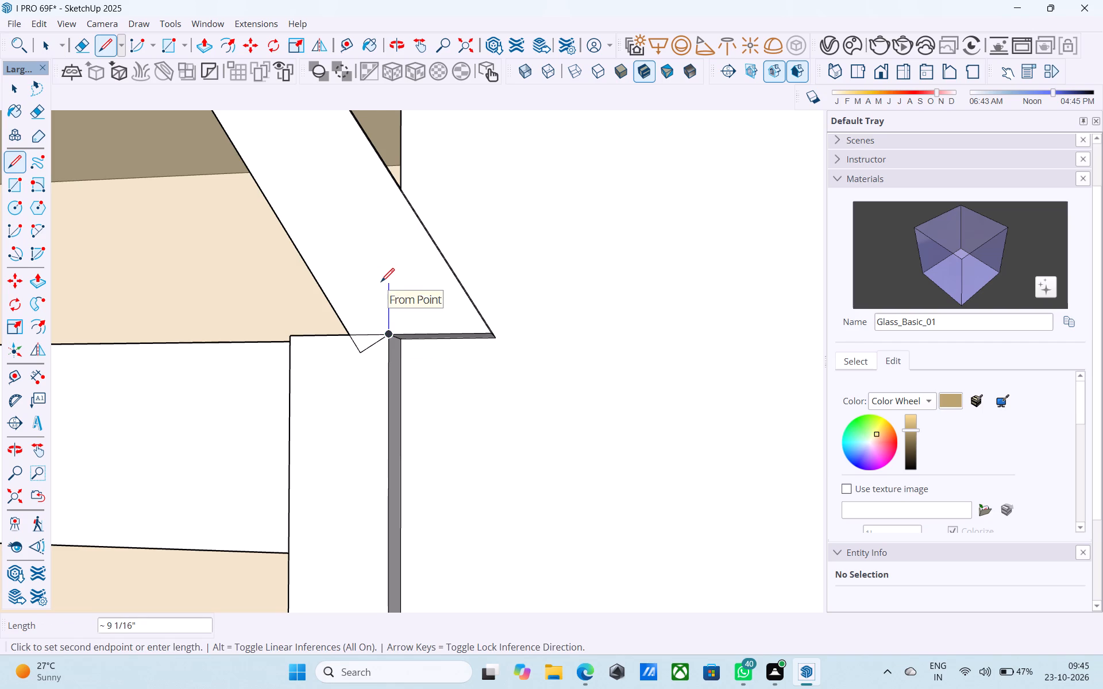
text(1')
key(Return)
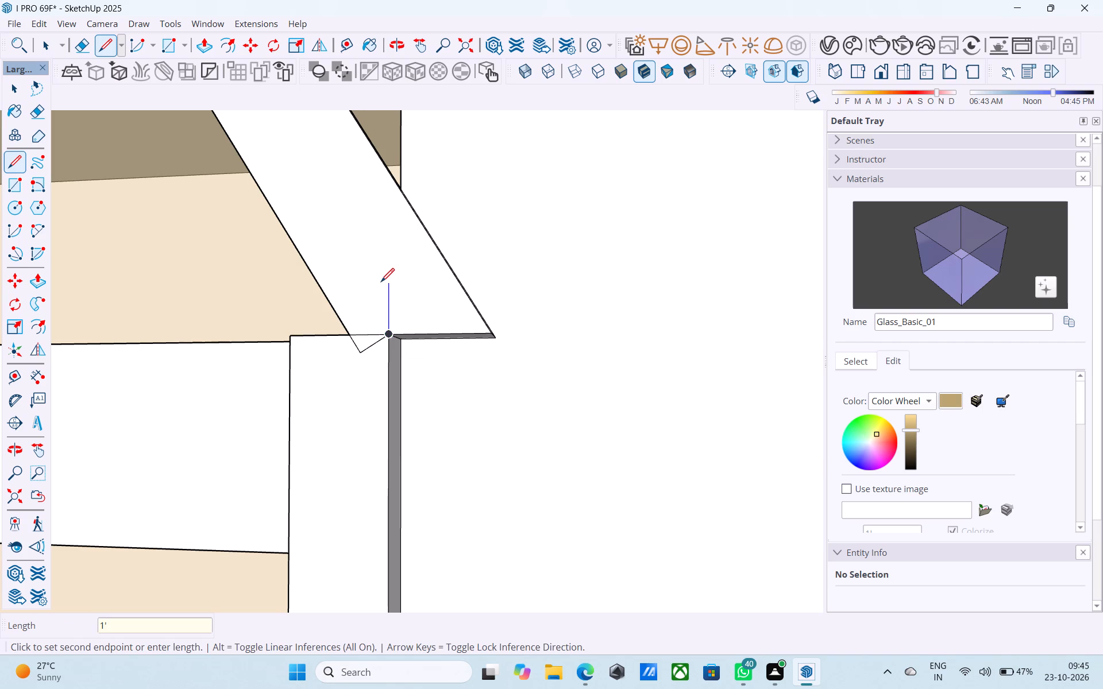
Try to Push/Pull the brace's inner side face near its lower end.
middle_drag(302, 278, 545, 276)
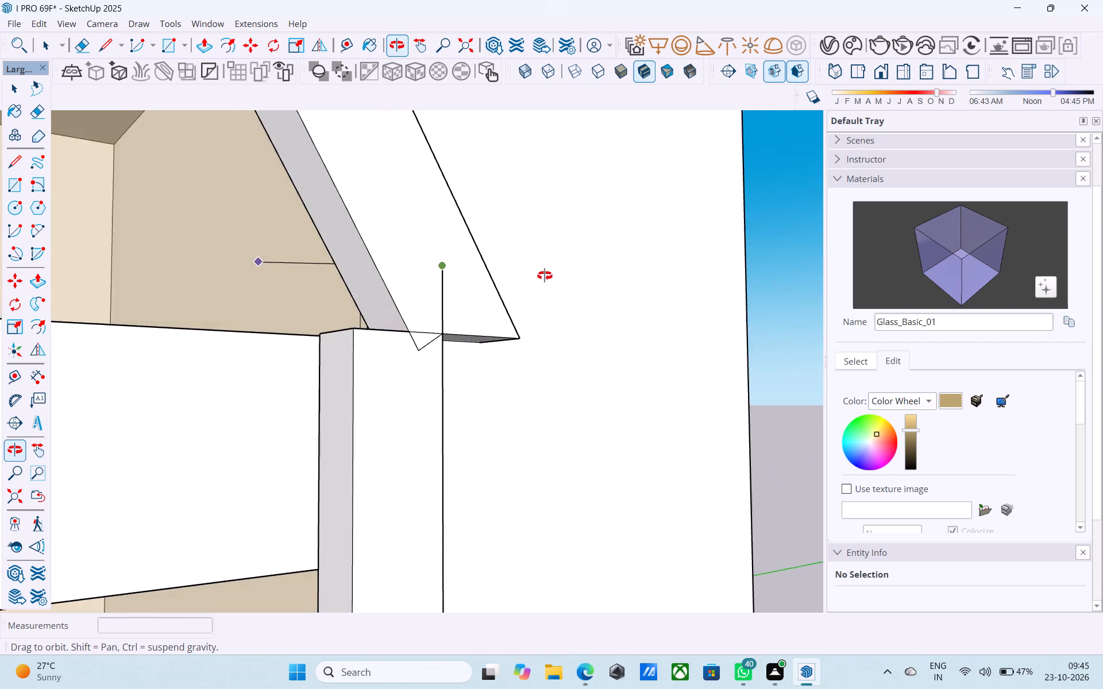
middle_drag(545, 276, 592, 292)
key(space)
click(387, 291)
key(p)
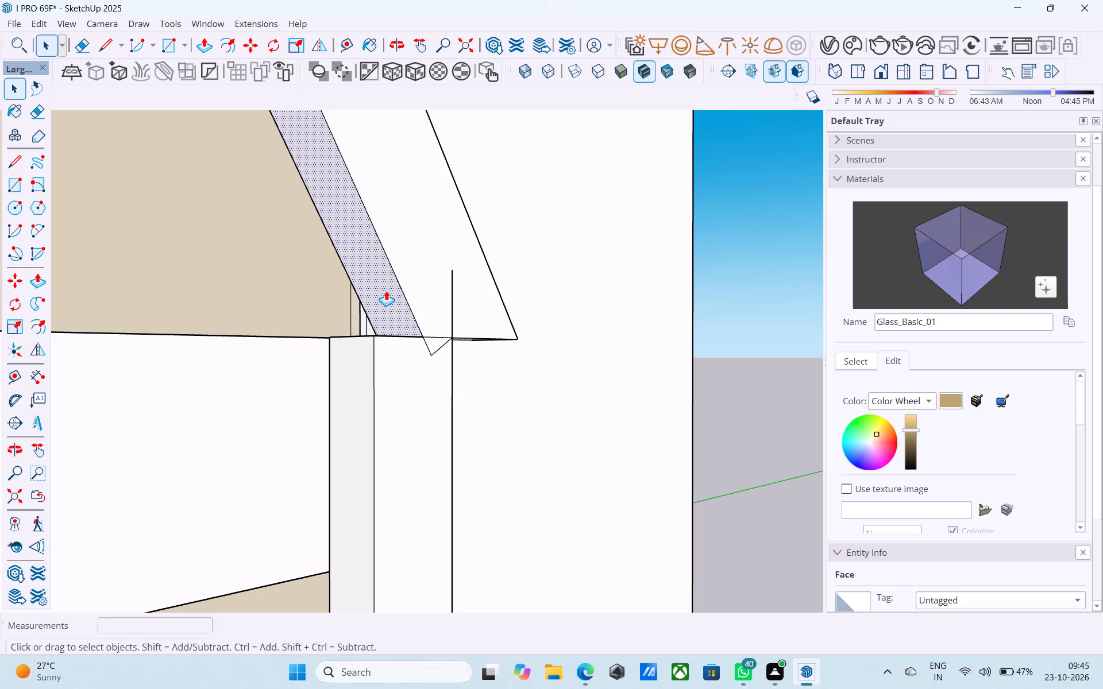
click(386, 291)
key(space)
Examine the joint between the diagonal brace's lower end and the top of the short post from several angles.
middle_drag(369, 346, 291, 368)
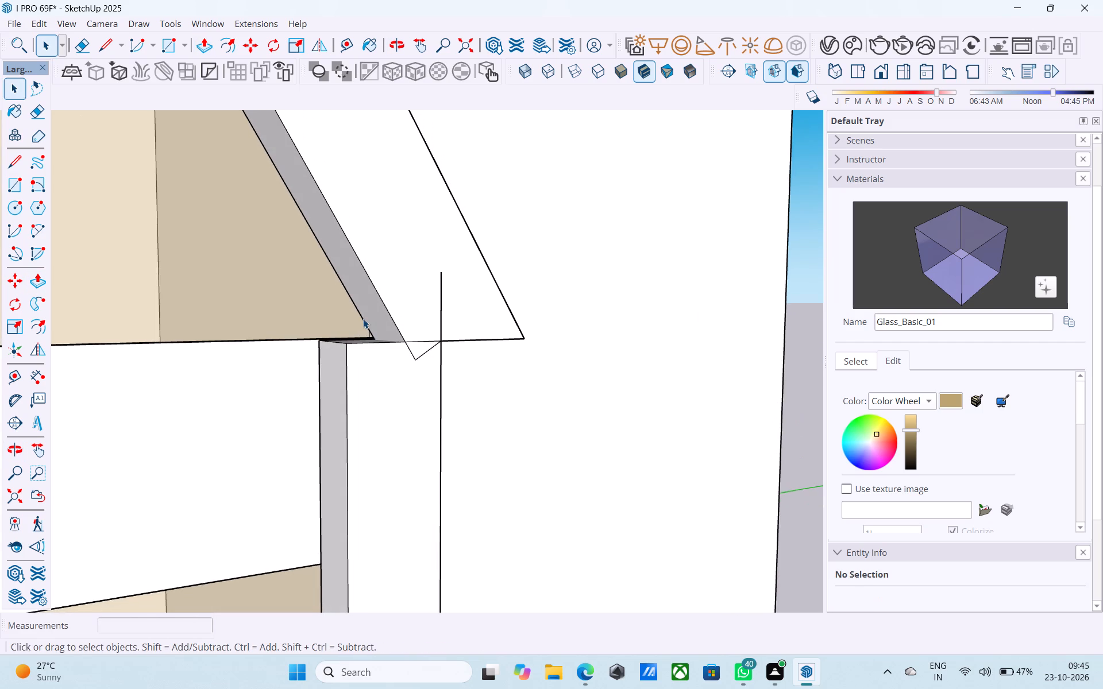
middle_drag(367, 326, 325, 375)
scroll(325, 374, down, 15)
middle_drag(347, 365, 368, 397)
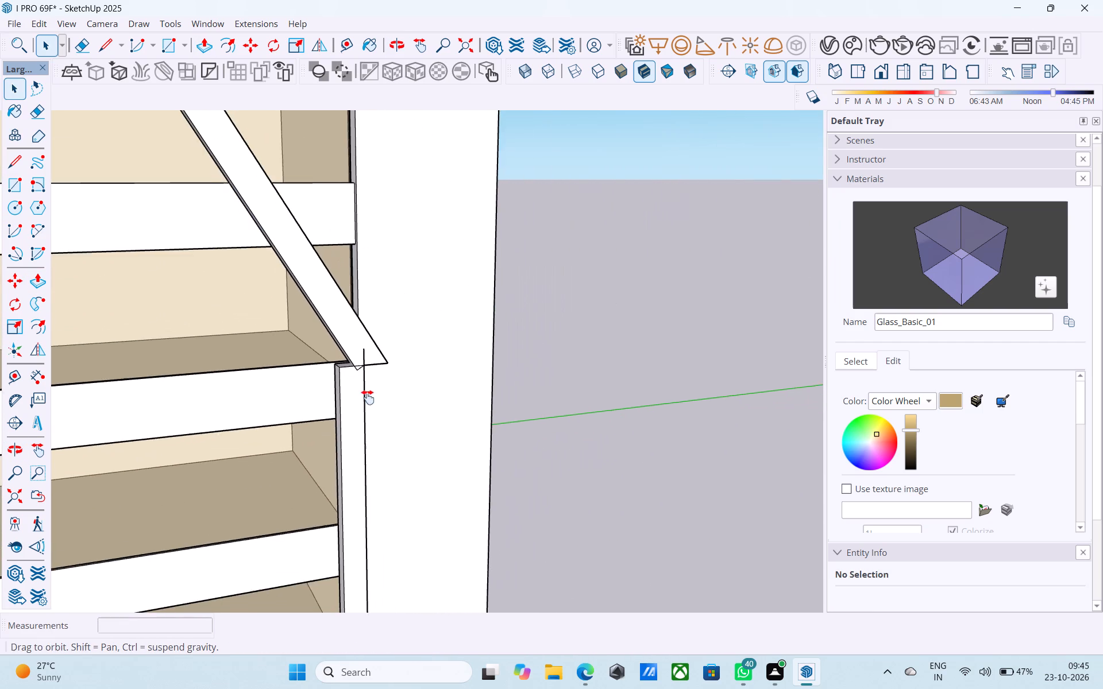
middle_drag(368, 397, 69, 549)
scroll(75, 535, down, 5)
middle_drag(109, 384, 305, 469)
scroll(262, 427, up, 6)
scroll(253, 405, down, 4)
middle_drag(253, 405, 308, 354)
scroll(280, 334, down, 6)
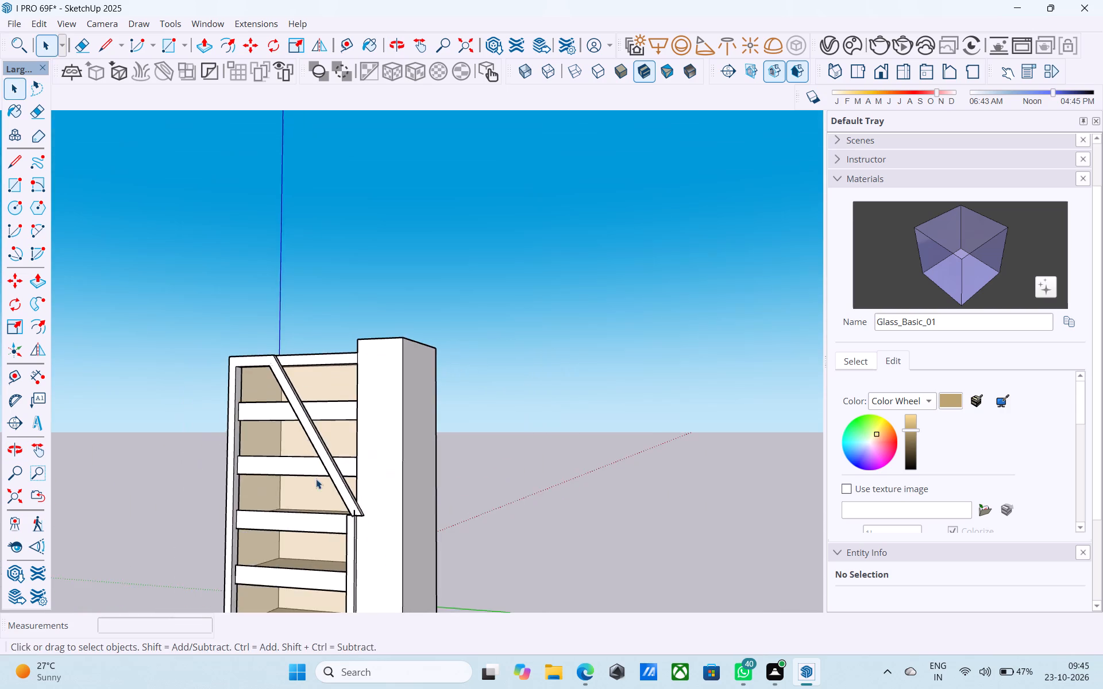
middle_drag(320, 488, 363, 494)
scroll(365, 523, up, 11)
middle_drag(324, 518, 496, 574)
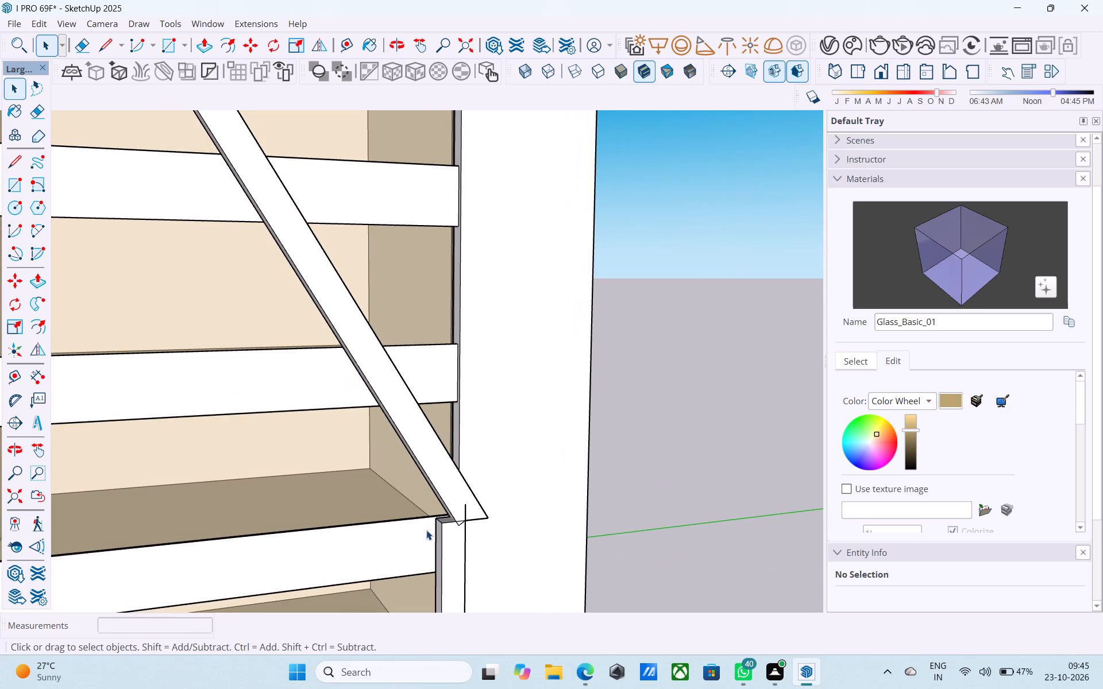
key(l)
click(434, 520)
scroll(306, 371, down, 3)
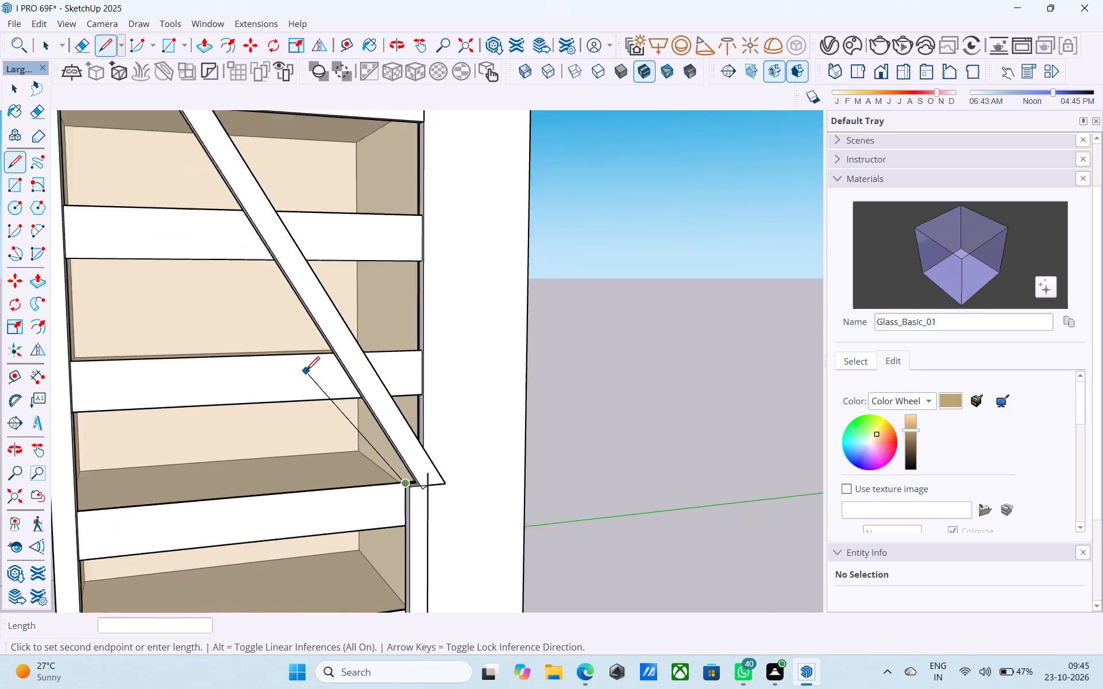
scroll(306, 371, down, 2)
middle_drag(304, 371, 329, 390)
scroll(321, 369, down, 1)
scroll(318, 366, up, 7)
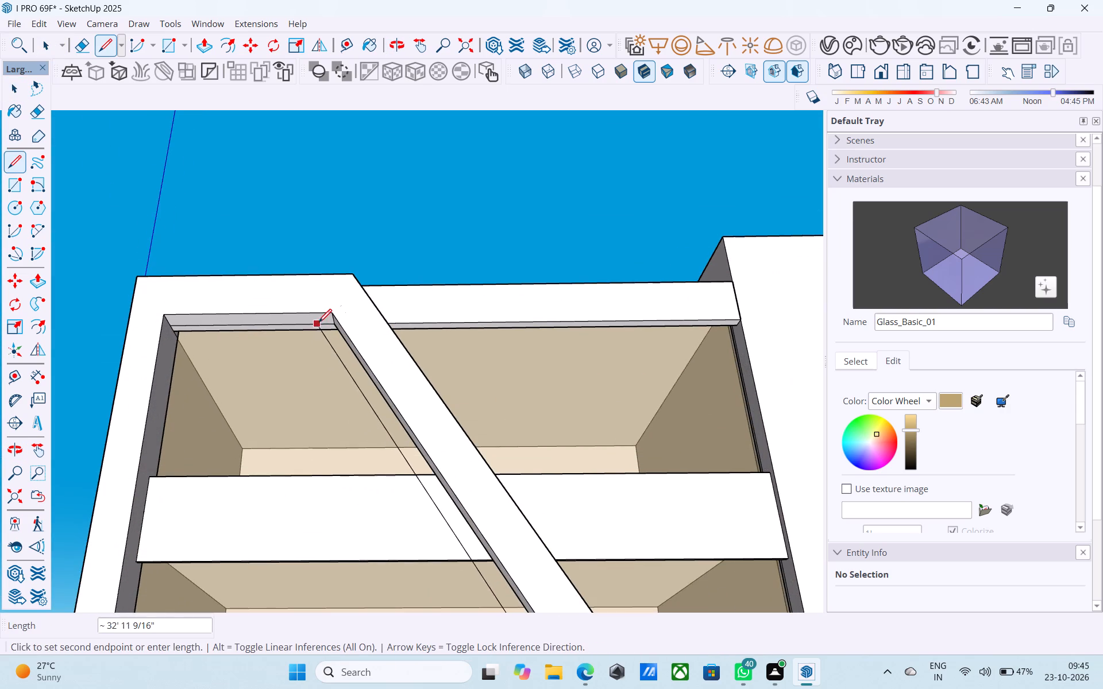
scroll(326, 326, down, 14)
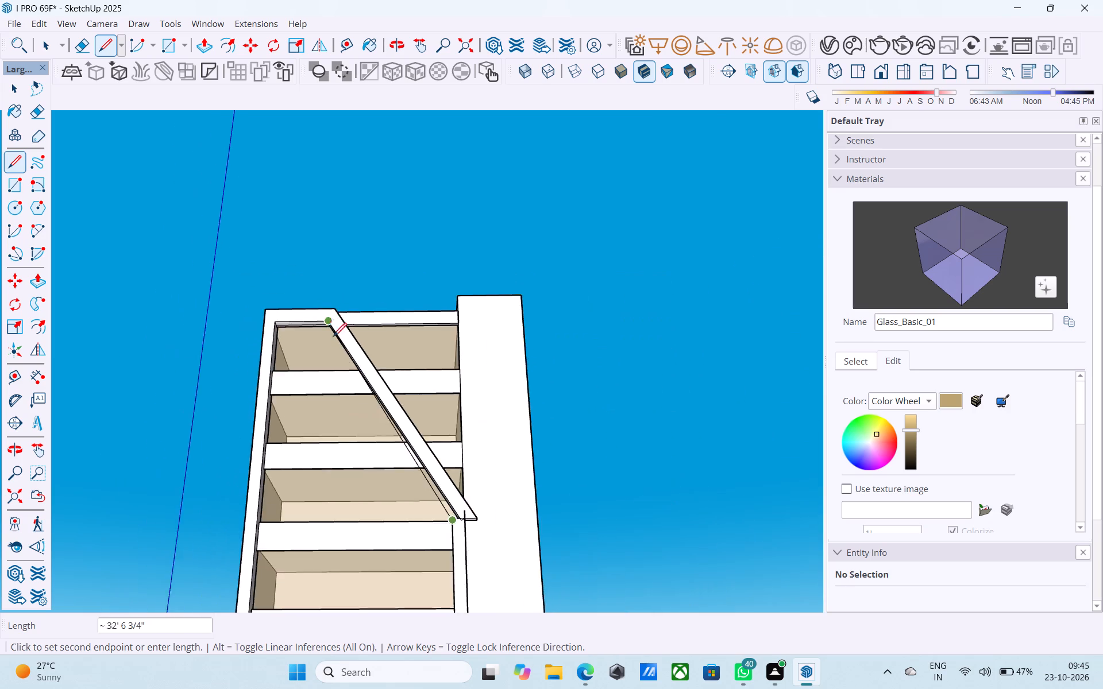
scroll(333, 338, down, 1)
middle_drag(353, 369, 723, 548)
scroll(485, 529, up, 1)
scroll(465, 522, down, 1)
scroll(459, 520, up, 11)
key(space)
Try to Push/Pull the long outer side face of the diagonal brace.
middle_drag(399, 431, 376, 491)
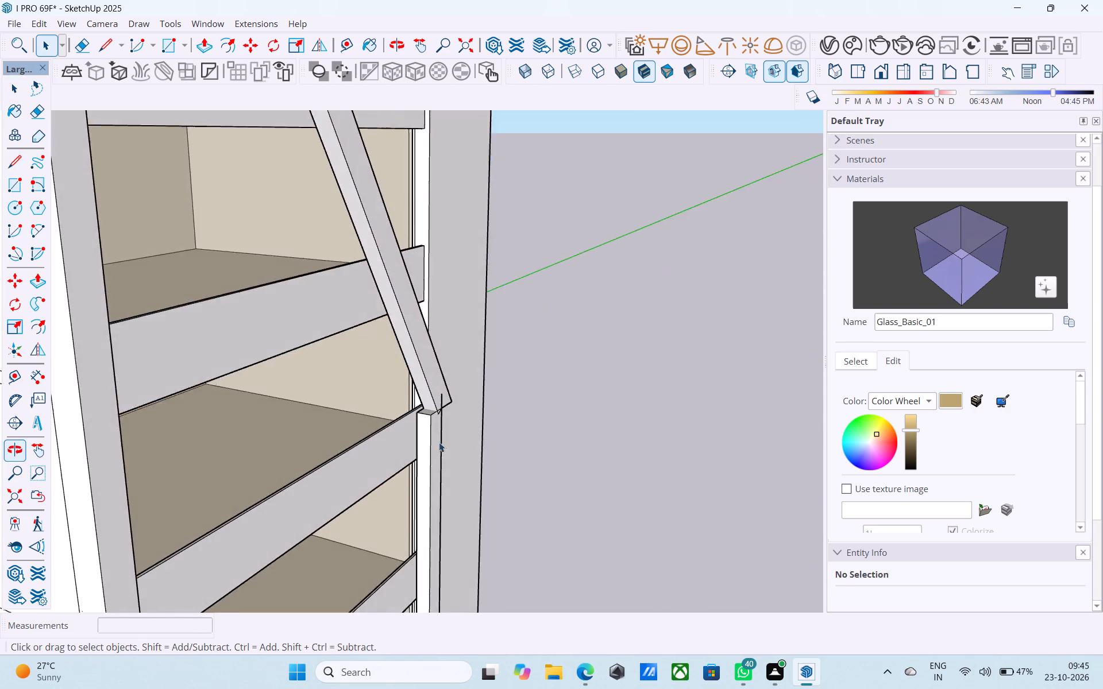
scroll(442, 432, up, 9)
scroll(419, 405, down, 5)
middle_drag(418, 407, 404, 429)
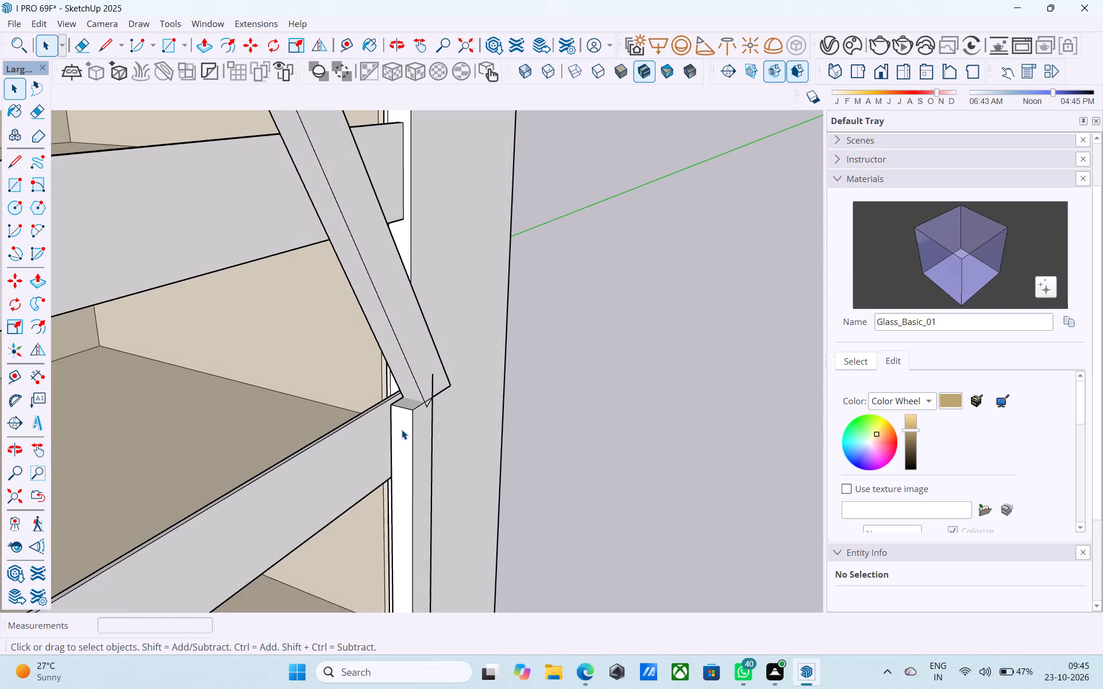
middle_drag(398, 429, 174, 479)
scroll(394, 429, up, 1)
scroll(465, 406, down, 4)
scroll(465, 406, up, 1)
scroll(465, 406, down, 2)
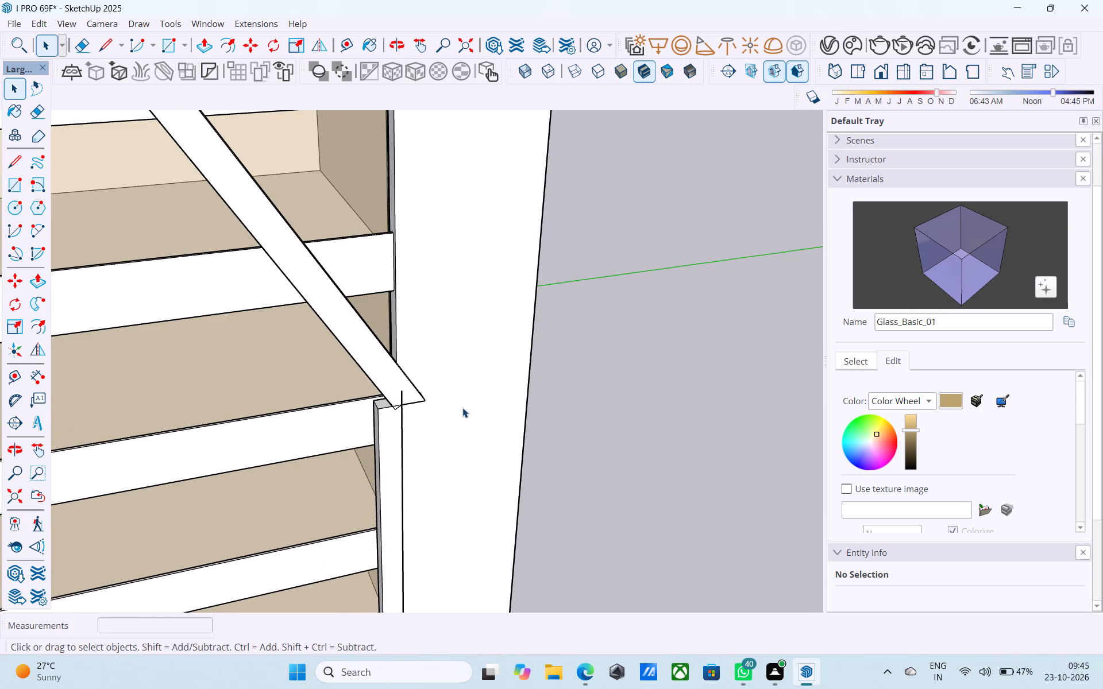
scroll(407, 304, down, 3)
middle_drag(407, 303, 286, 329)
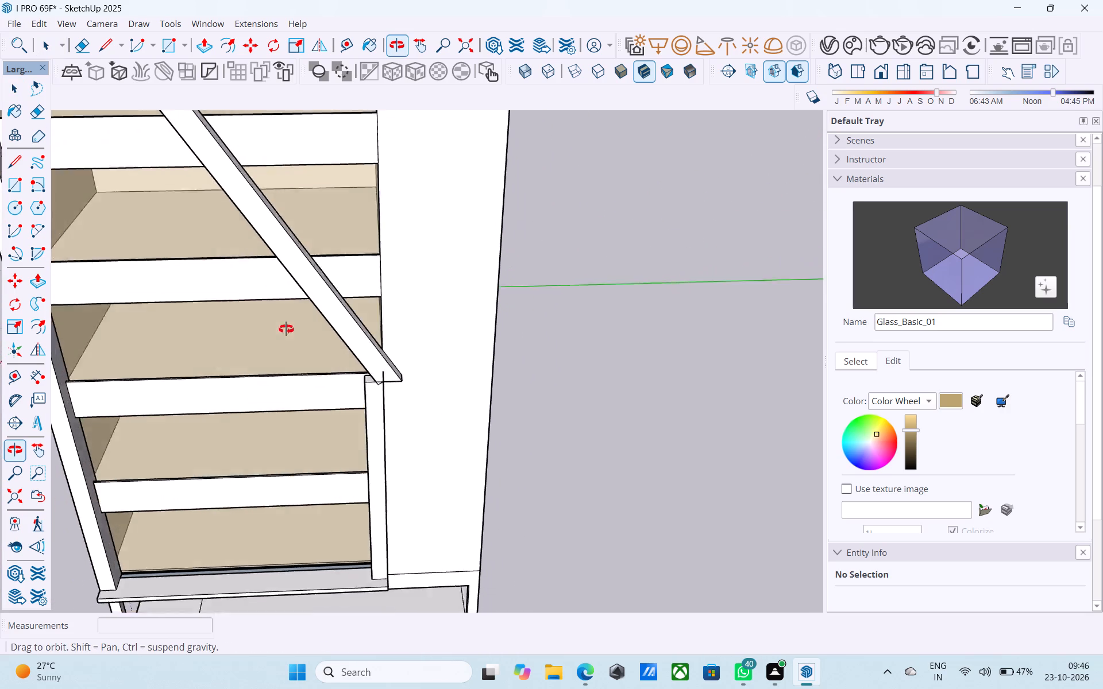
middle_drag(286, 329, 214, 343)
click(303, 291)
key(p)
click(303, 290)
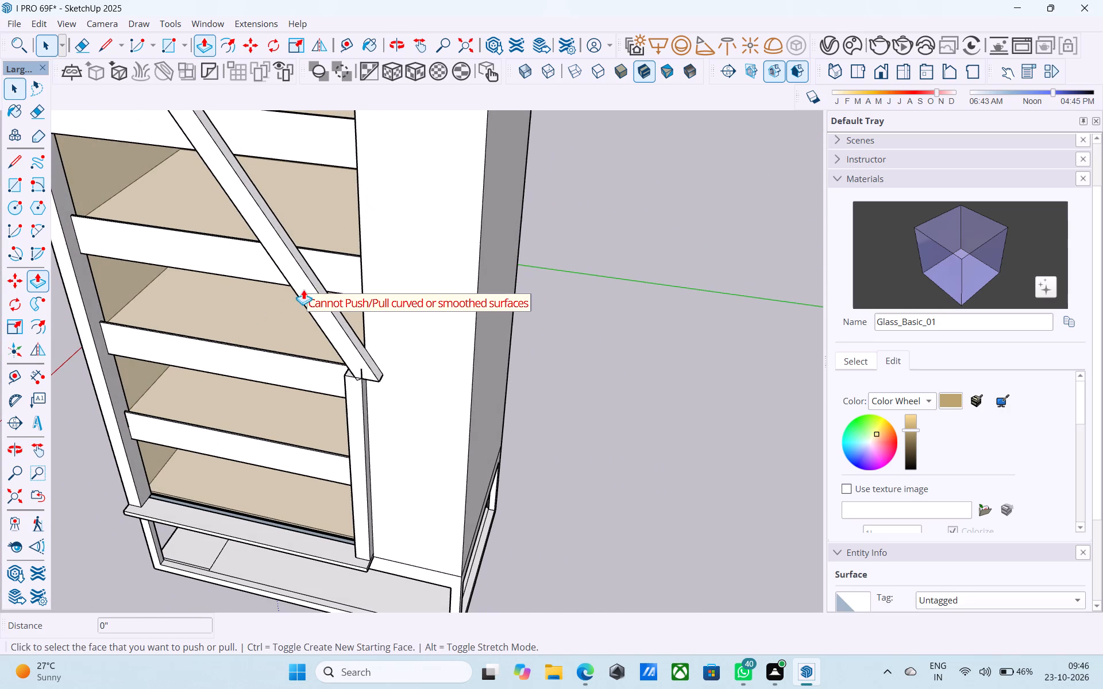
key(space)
Erase the diagonal brace's long edges and the remaining edges of its lower tip beside the short post.
scroll(308, 277, down, 1)
middle_drag(308, 277, 303, 272)
key(e)
click(304, 270)
click(285, 270)
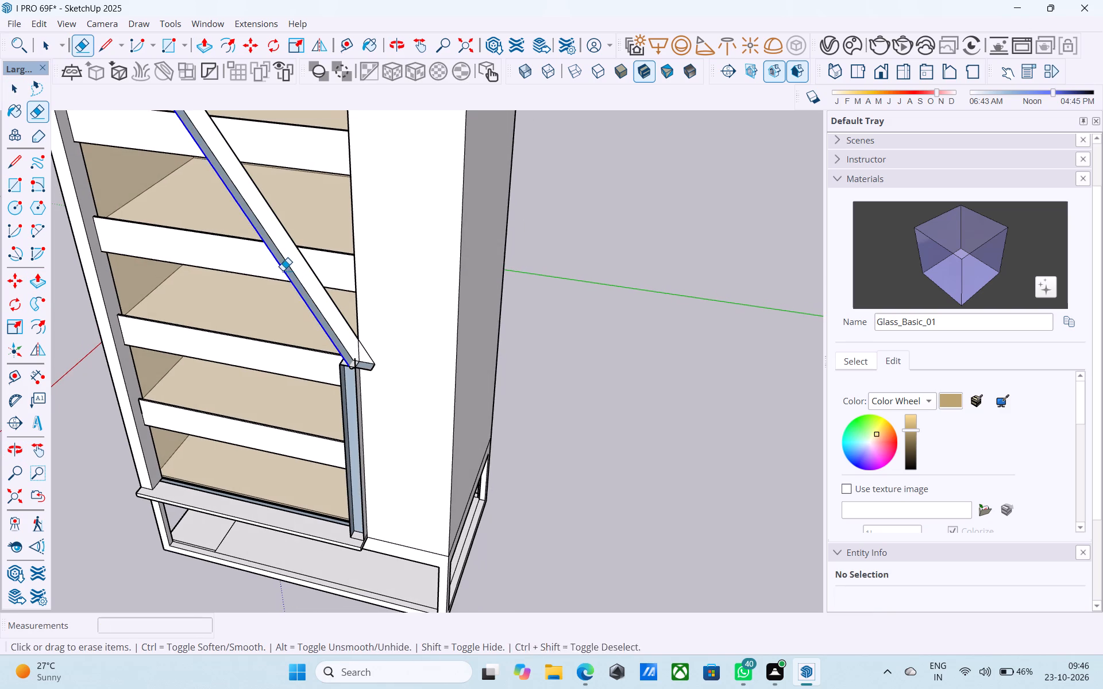
click(310, 262)
drag(296, 264, 288, 267)
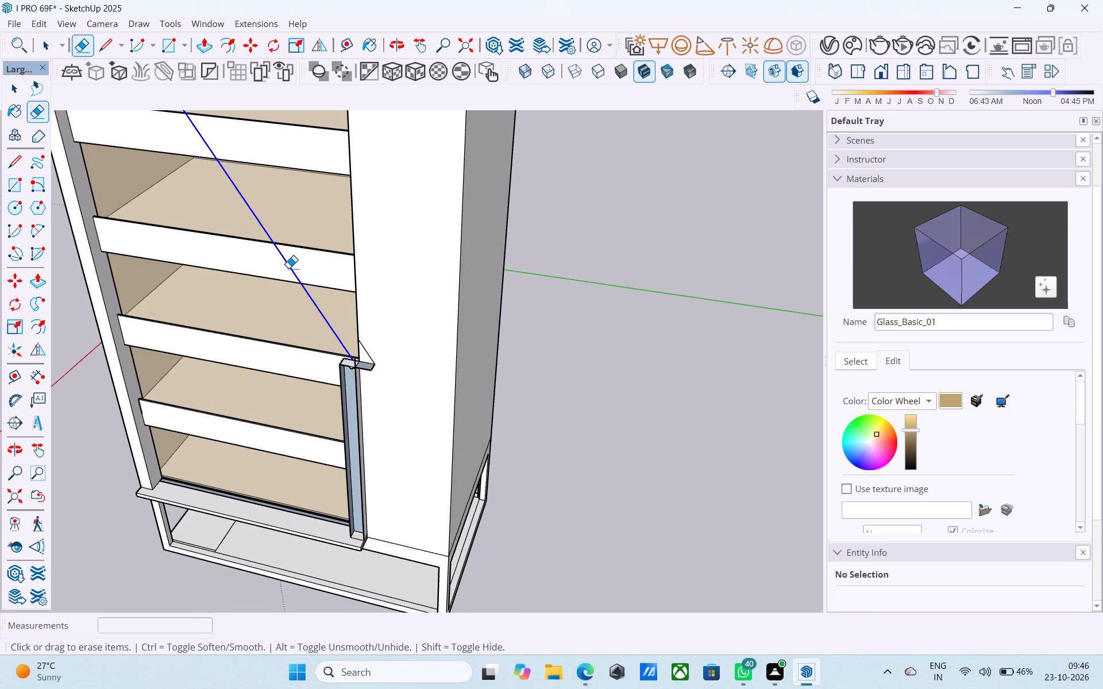
scroll(292, 269, down, 3)
middle_drag(306, 274, 365, 253)
scroll(375, 349, up, 7)
drag(356, 323, 356, 331)
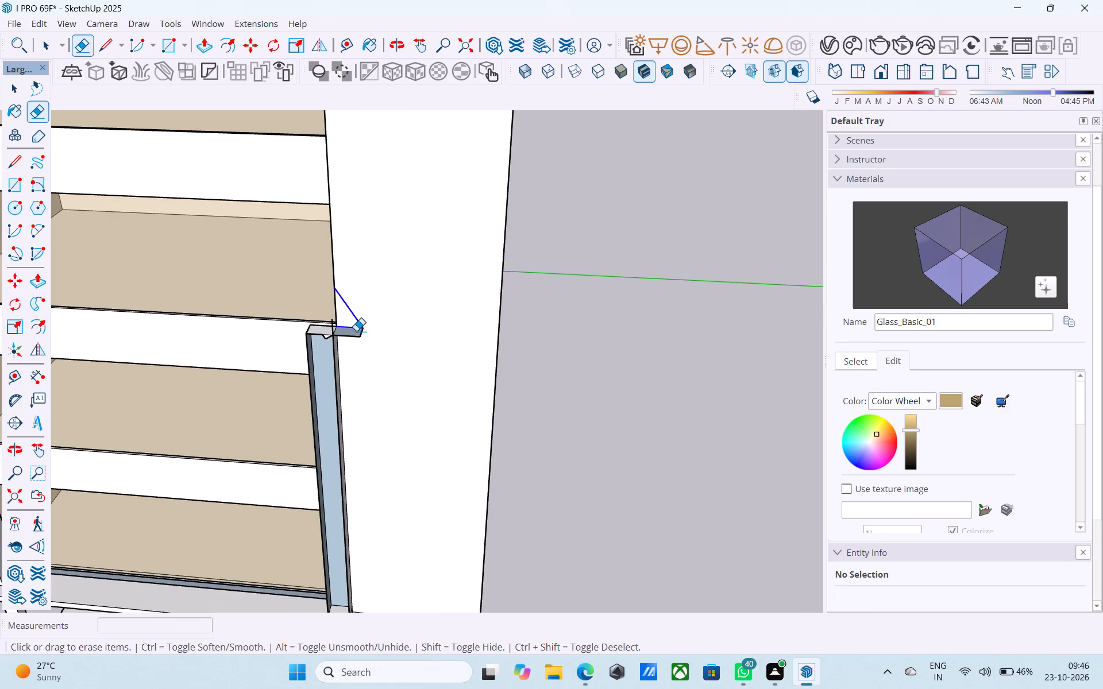
drag(356, 331, 355, 336)
click(361, 332)
Erase the stray vertical line, notch edges and leftover diagonal edge at the top of the short post.
scroll(365, 332, down, 4)
middle_drag(365, 332, 537, 345)
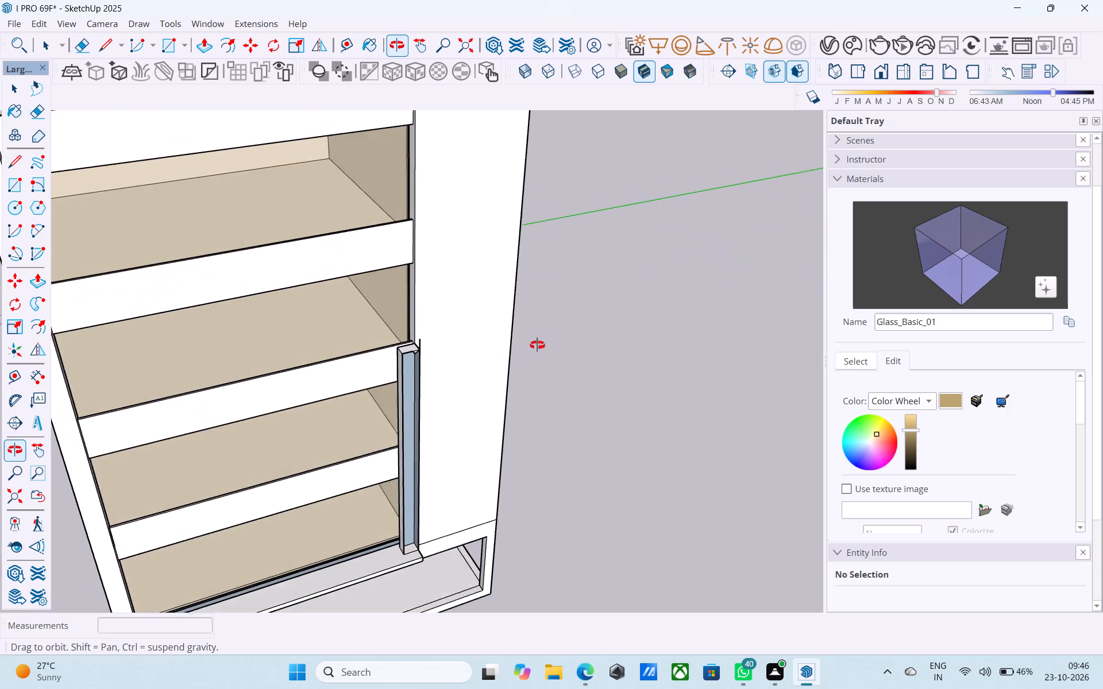
middle_drag(537, 345, 538, 345)
scroll(442, 333, up, 7)
click(414, 350)
middle_drag(411, 354, 430, 257)
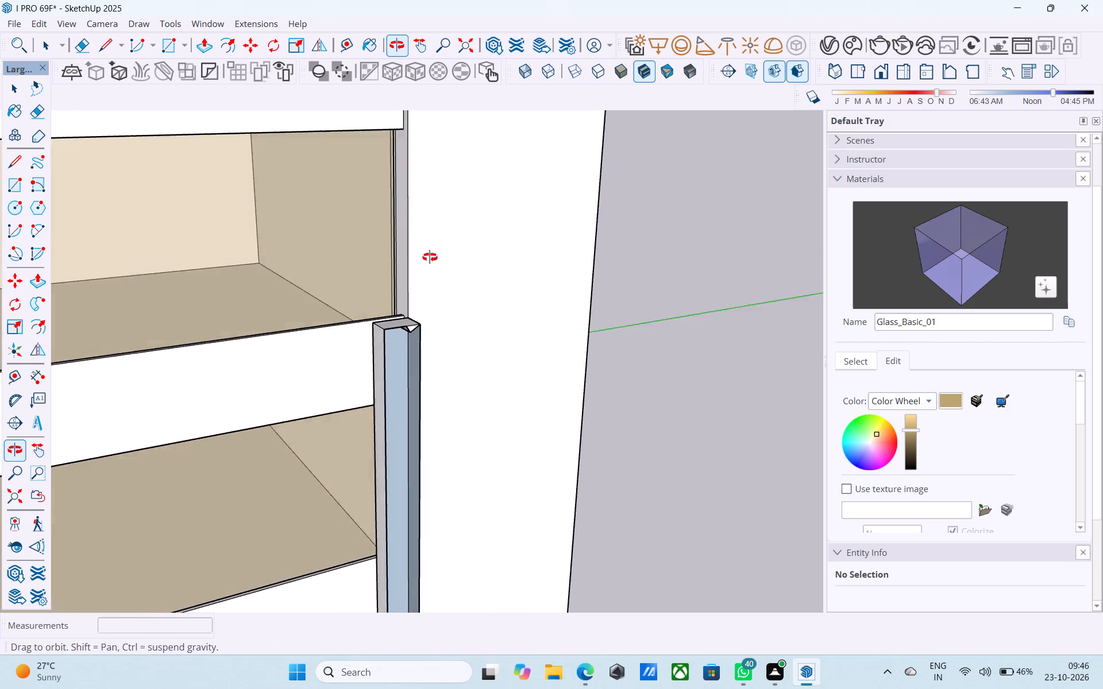
middle_drag(430, 257, 442, 190)
scroll(443, 307, up, 18)
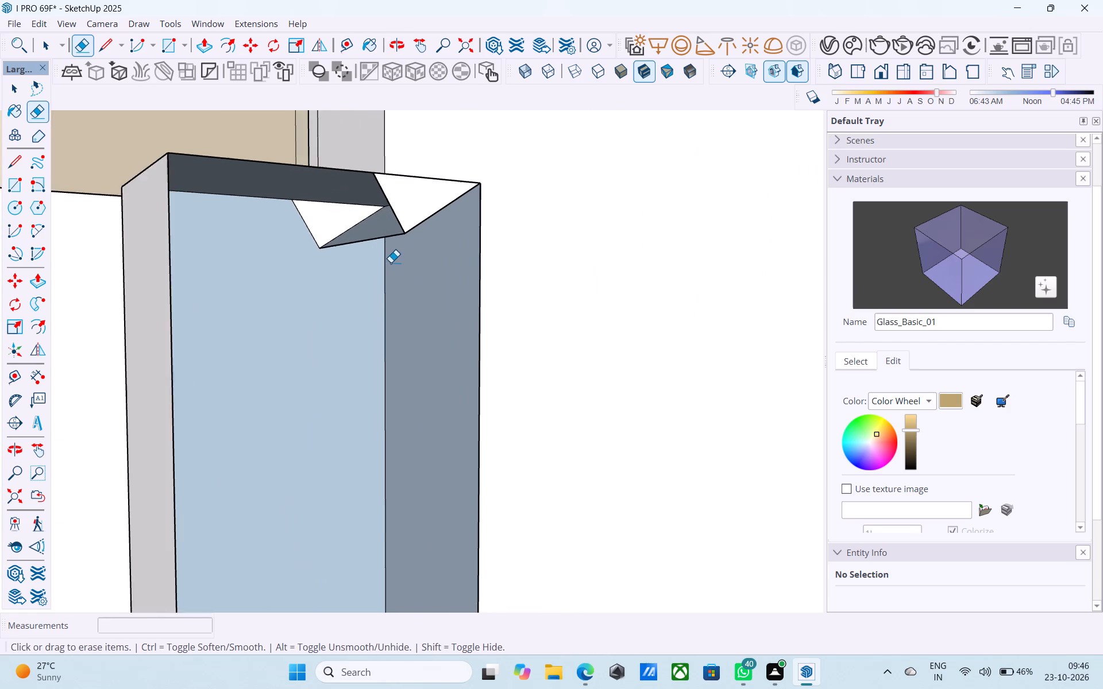
middle_drag(391, 262, 358, 331)
drag(380, 260, 374, 263)
drag(373, 264, 368, 280)
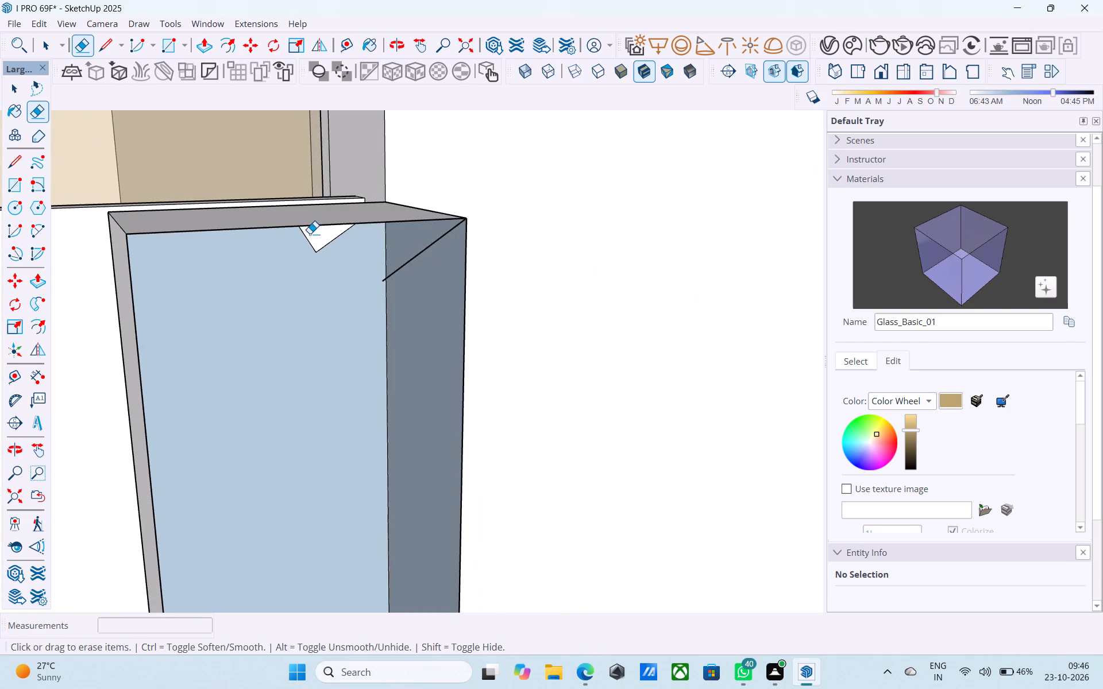
drag(314, 242, 312, 247)
click(325, 250)
drag(395, 270, 403, 282)
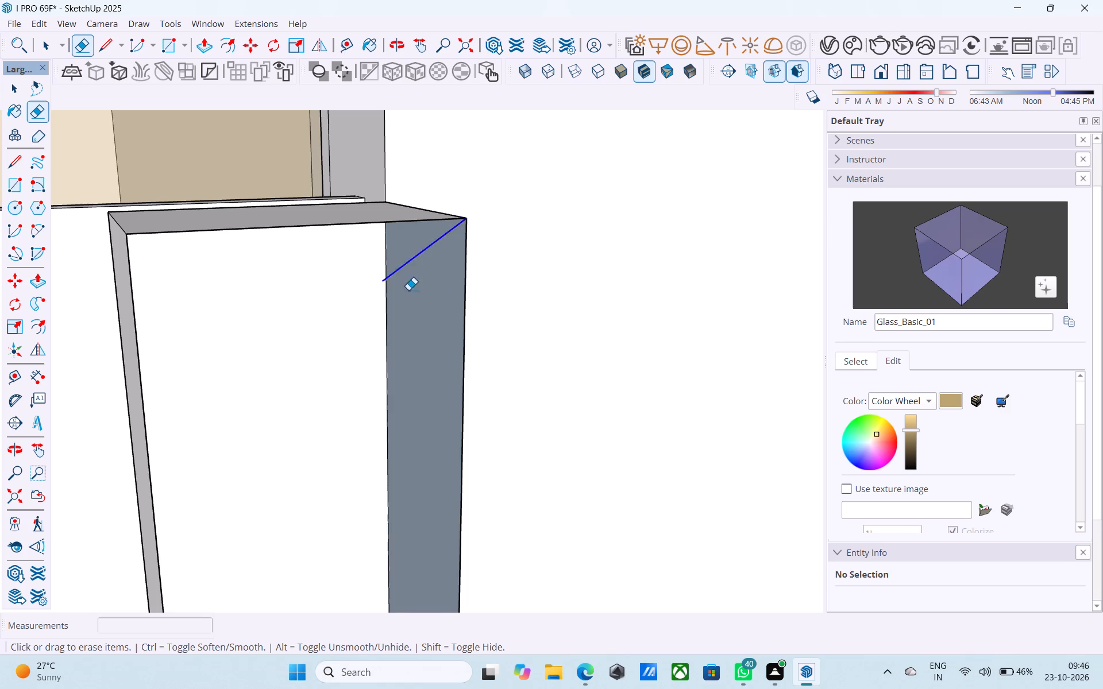
Draw a 22' 6" by 1' 6" rectangle over the short post's open front to close its face.
scroll(413, 288, down, 3)
middle_drag(412, 288, 345, 351)
scroll(360, 307, down, 4)
scroll(360, 307, up, 1)
scroll(360, 307, down, 6)
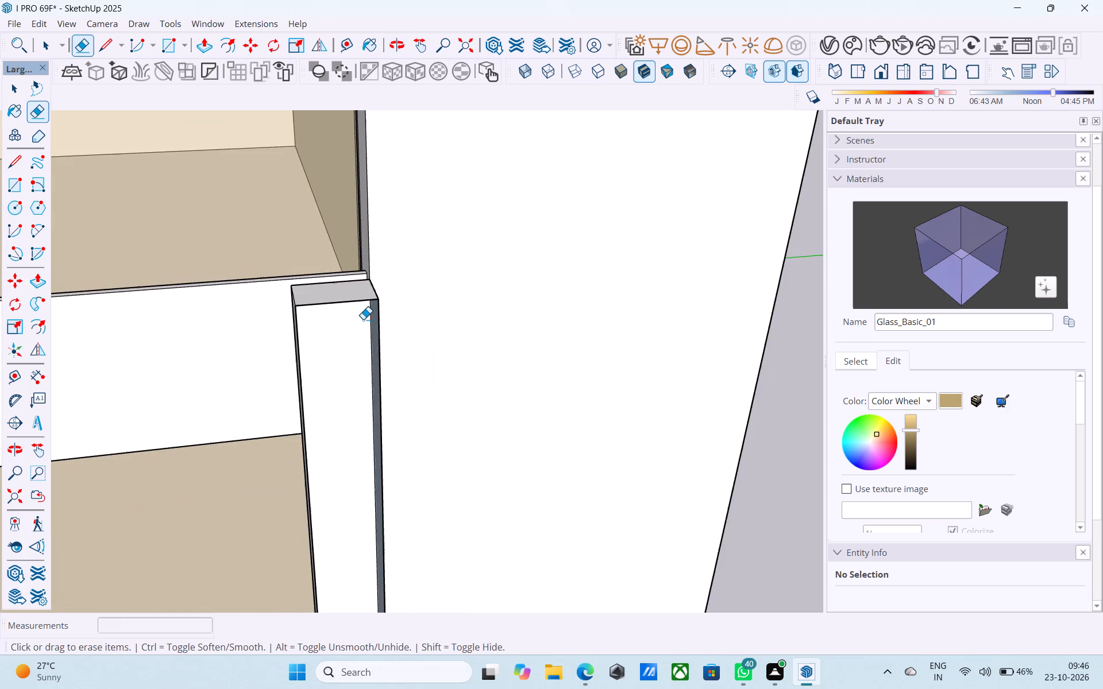
scroll(363, 319, down, 6)
middle_drag(368, 362, 375, 265)
scroll(376, 261, down, 15)
middle_drag(385, 328, 402, 443)
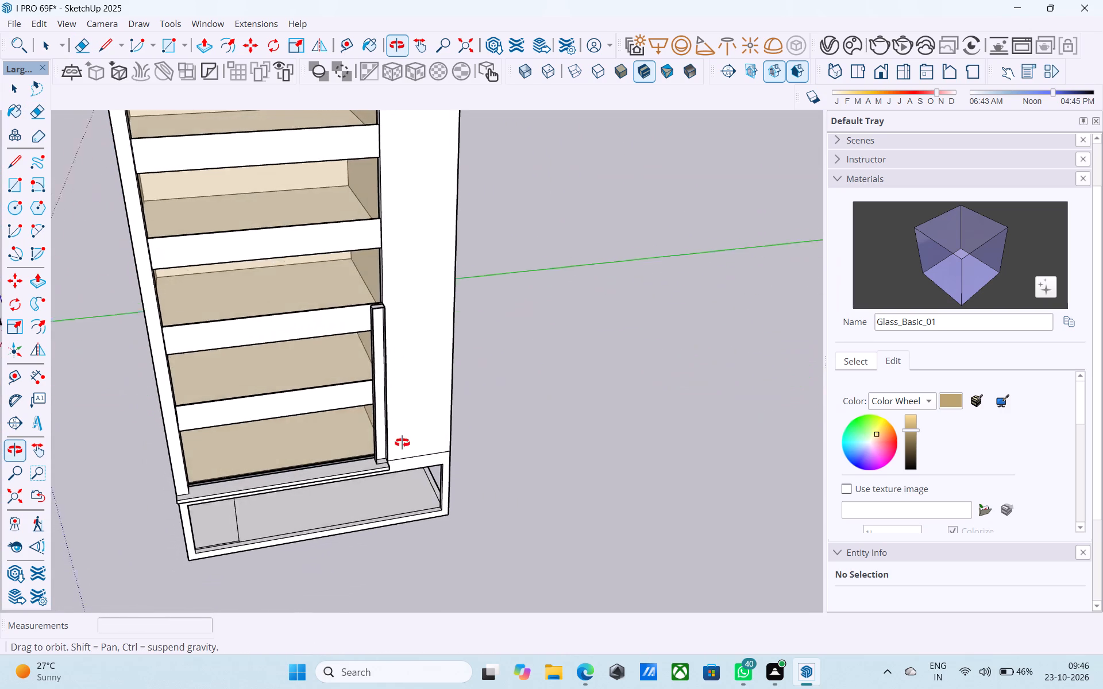
middle_drag(402, 443, 408, 450)
key(r)
scroll(400, 409, up, 10)
click(367, 274)
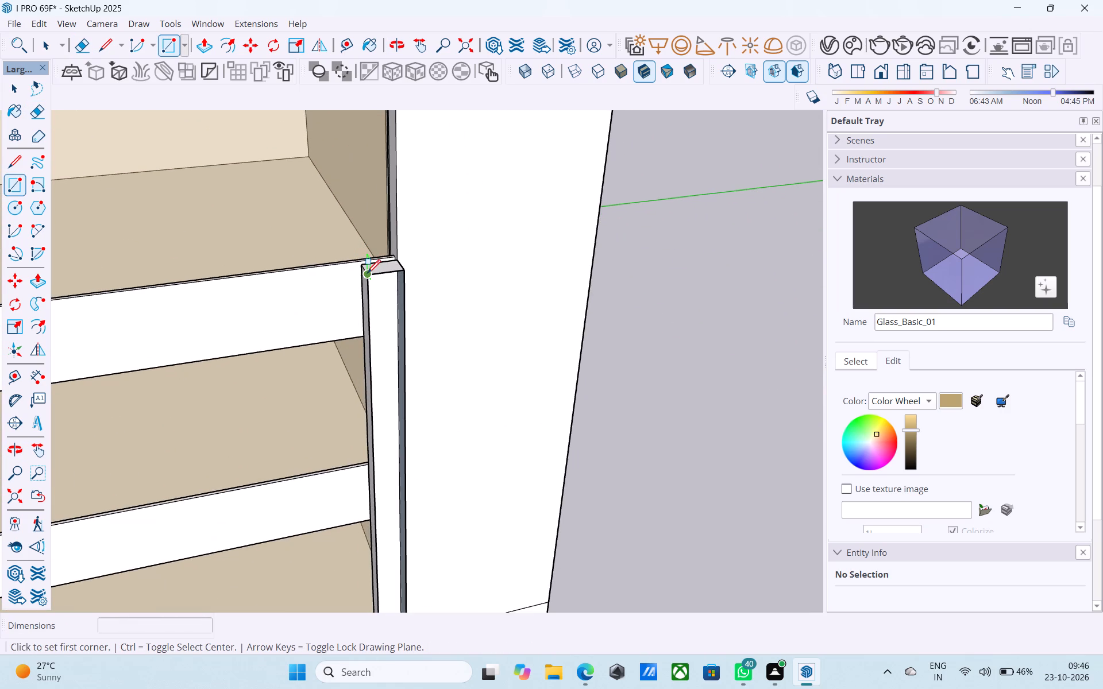
scroll(365, 265, down, 7)
scroll(407, 486, up, 6)
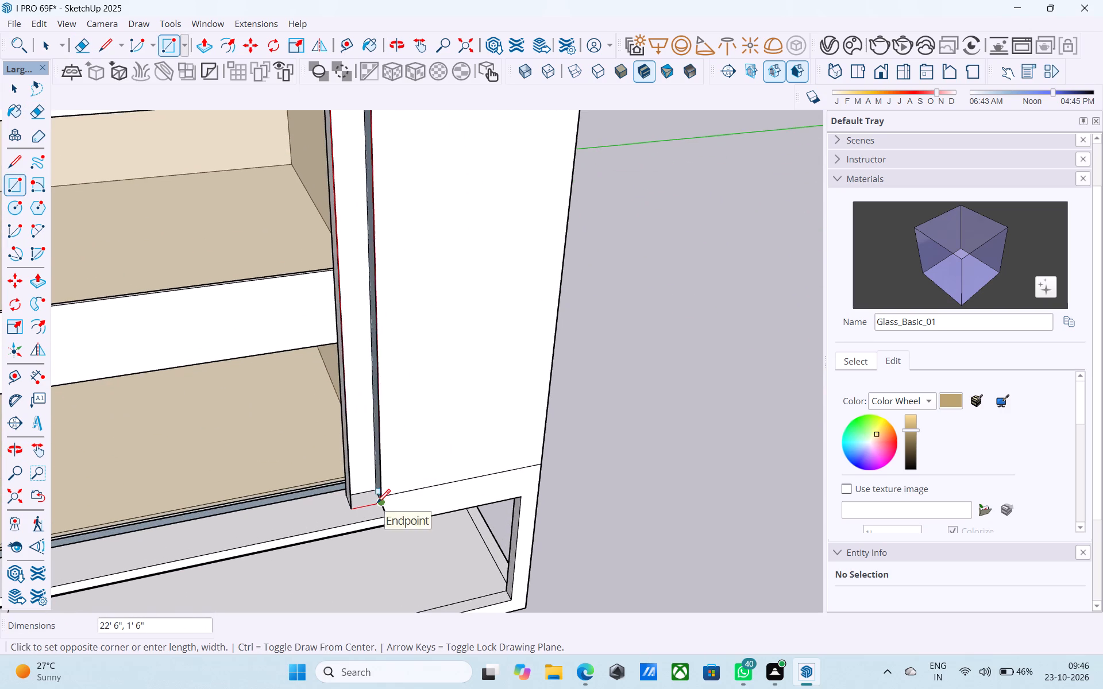
click(377, 504)
scroll(387, 489, down, 12)
key(space)
Examine the broken gap in the top frame's front beam from above and below.
scroll(370, 374, down, 4)
middle_drag(370, 374, 448, 435)
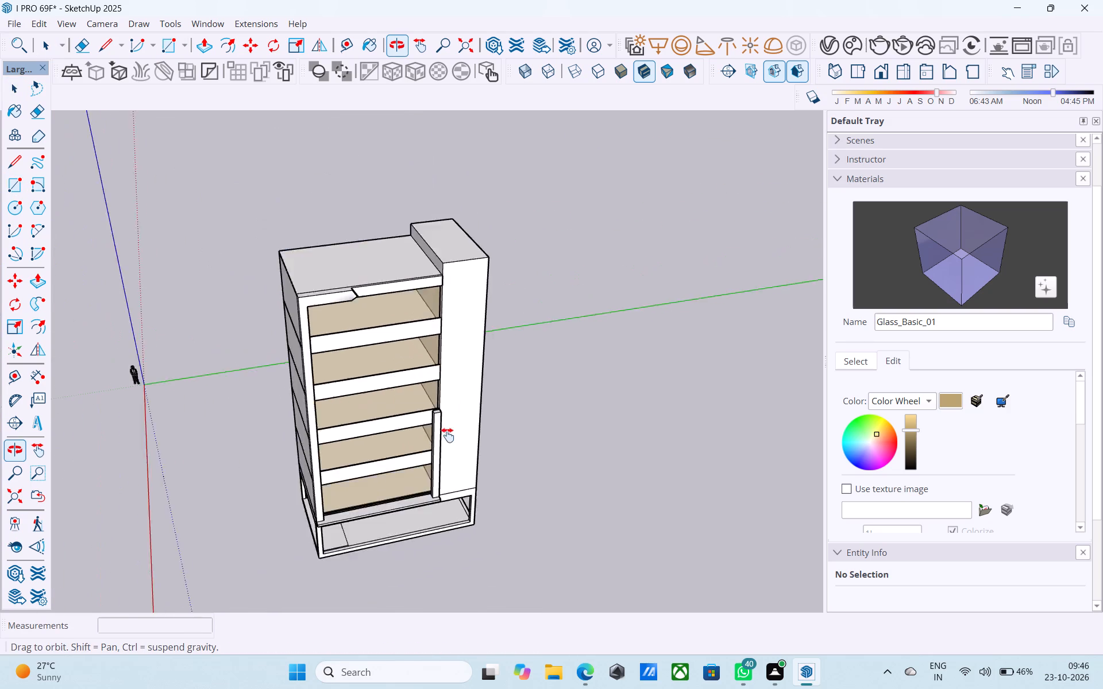
middle_drag(448, 435, 279, 339)
scroll(306, 319, up, 16)
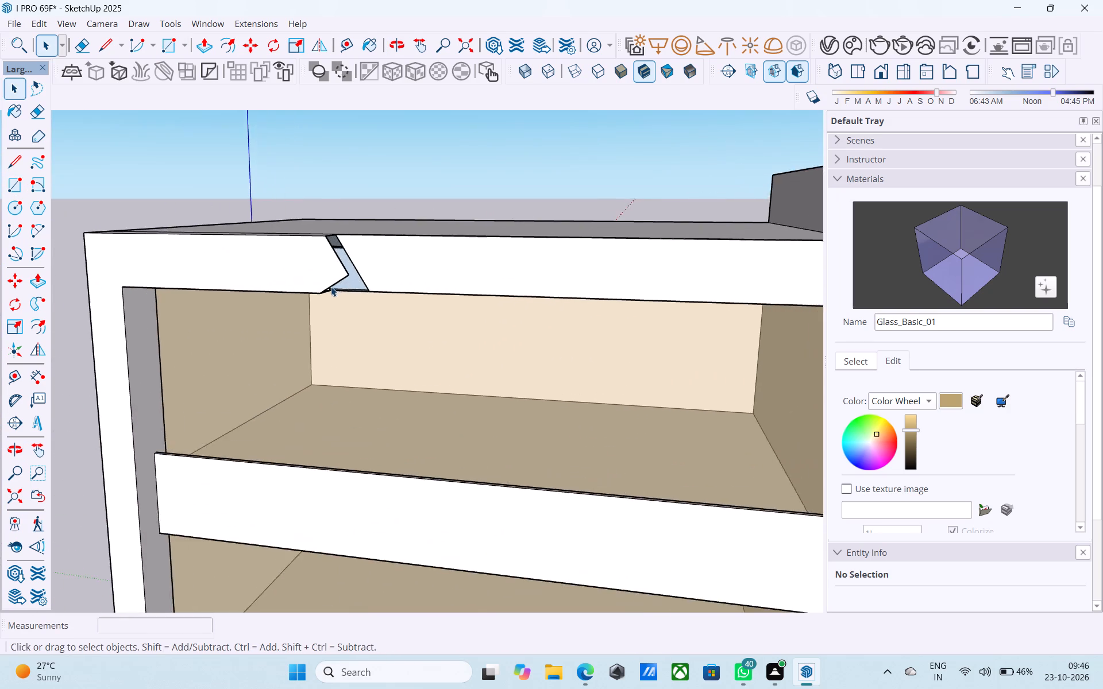
middle_drag(330, 287, 361, 144)
scroll(330, 287, up, 1)
scroll(346, 222, up, 7)
scroll(331, 223, down, 2)
middle_drag(328, 231, 345, 465)
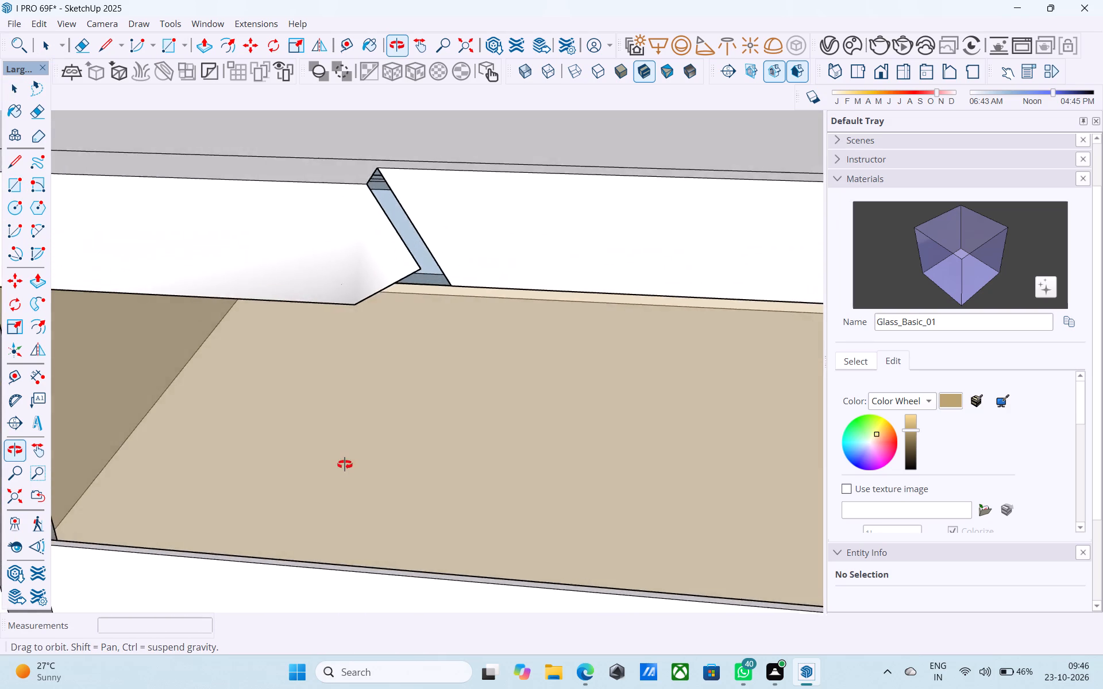
middle_drag(345, 465, 114, 264)
scroll(107, 266, up, 11)
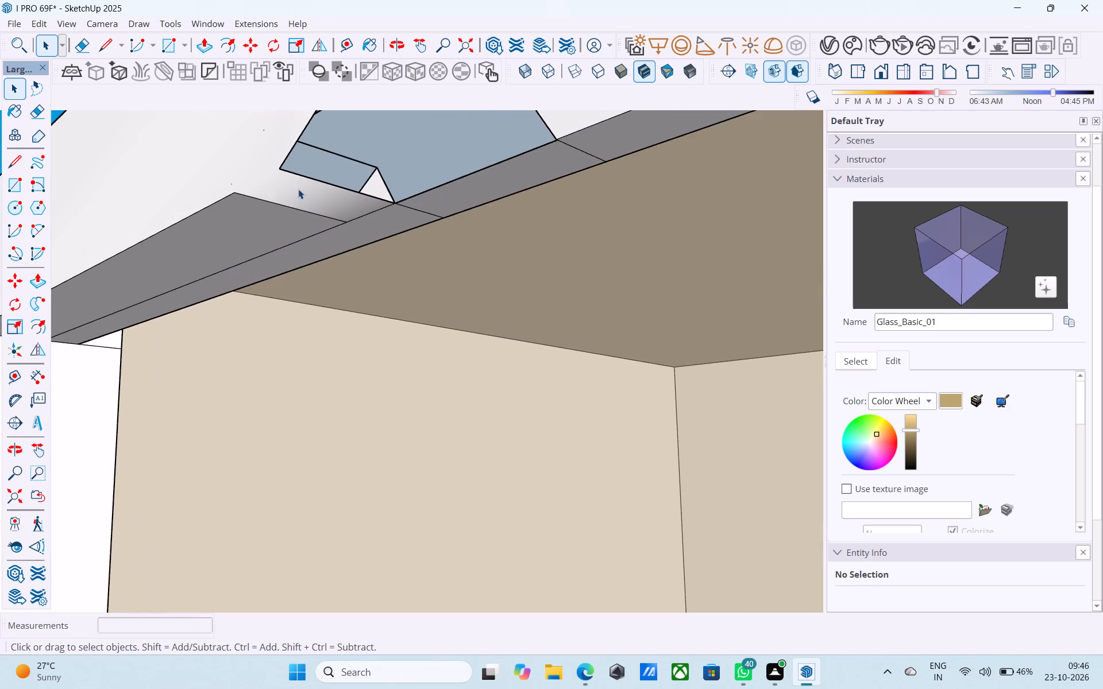
middle_drag(298, 189, 352, 261)
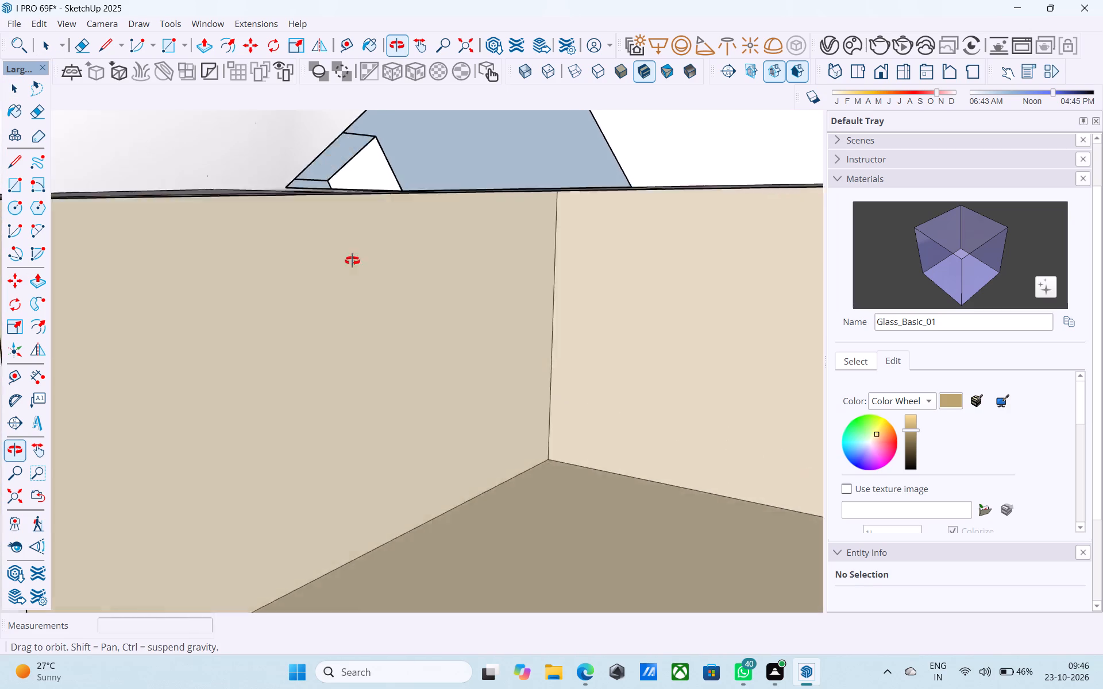
middle_drag(352, 261, 610, 153)
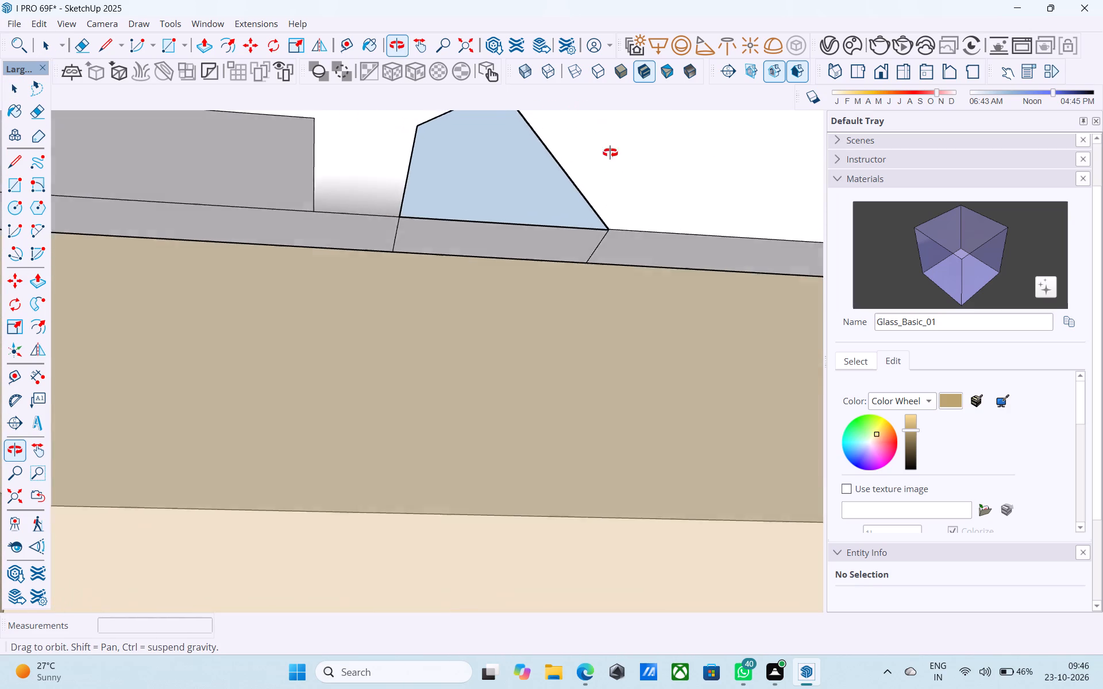
middle_drag(610, 153, 294, 231)
scroll(290, 227, up, 4)
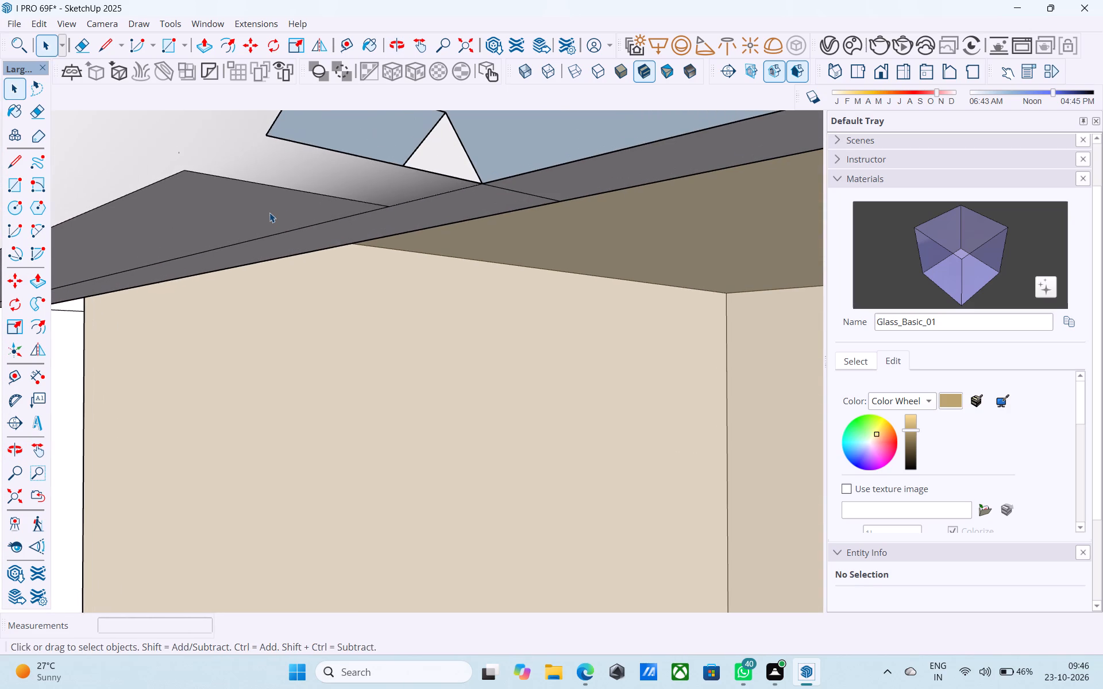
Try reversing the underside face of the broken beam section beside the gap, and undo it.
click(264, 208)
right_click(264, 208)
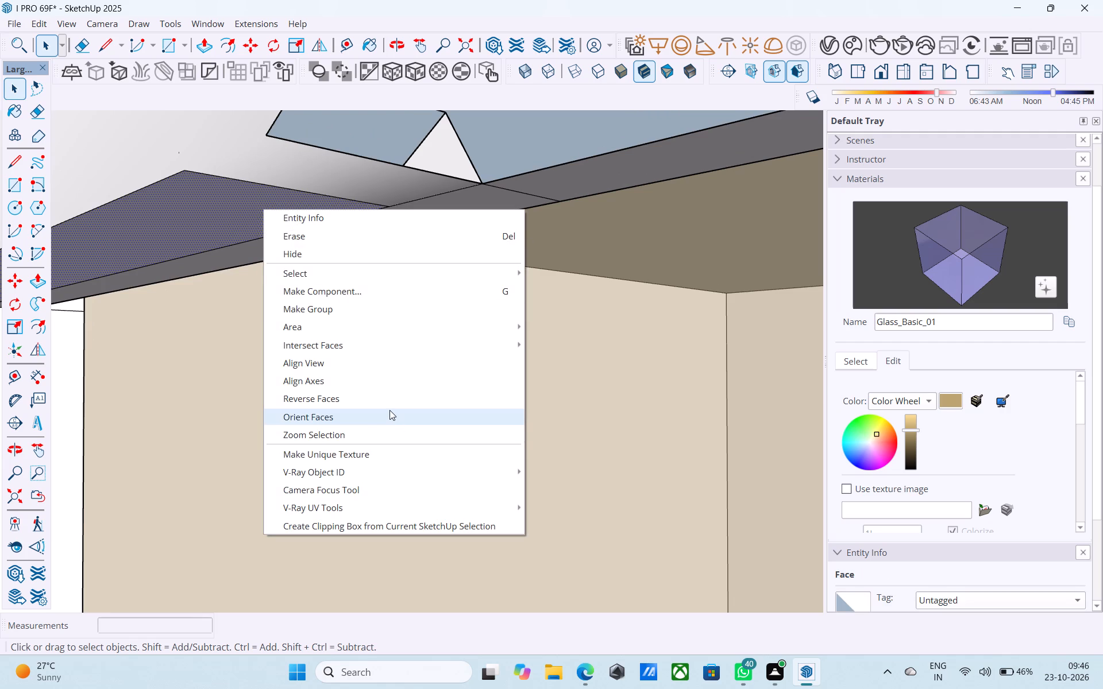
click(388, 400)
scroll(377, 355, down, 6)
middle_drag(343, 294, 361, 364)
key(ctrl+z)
Draw a 2' vertical line across the broken beam section's front face, just before its slanted end.
middle_drag(338, 373, 388, 456)
scroll(337, 369, up, 1)
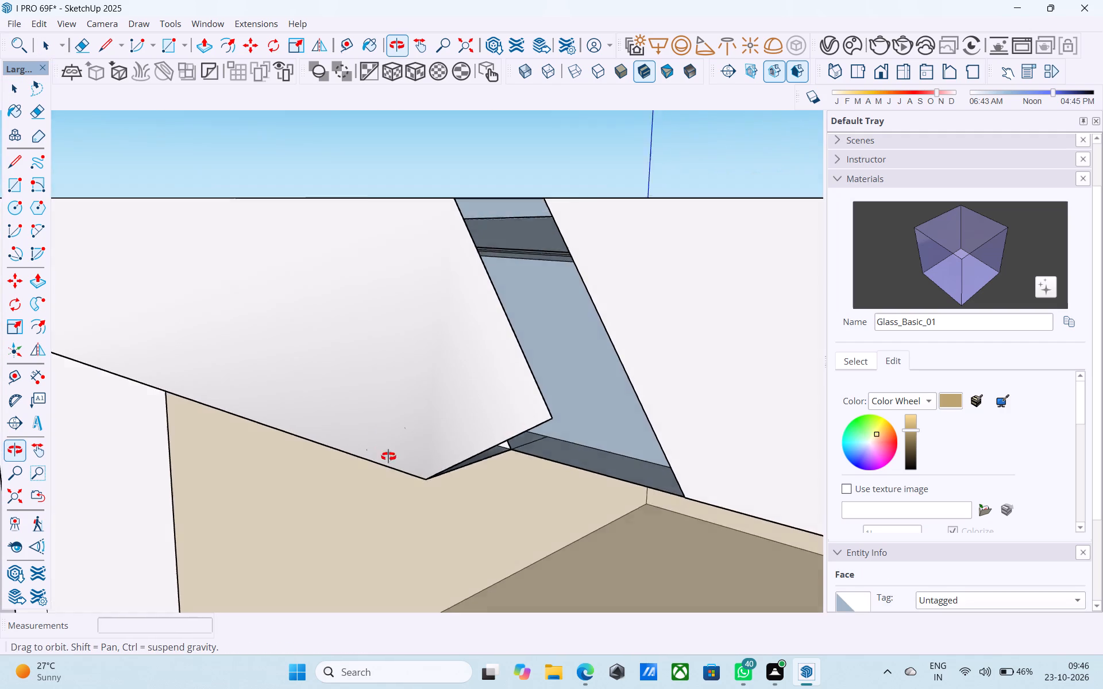
middle_drag(388, 456, 296, 521)
middle_drag(349, 415, 421, 427)
key(l)
click(361, 269)
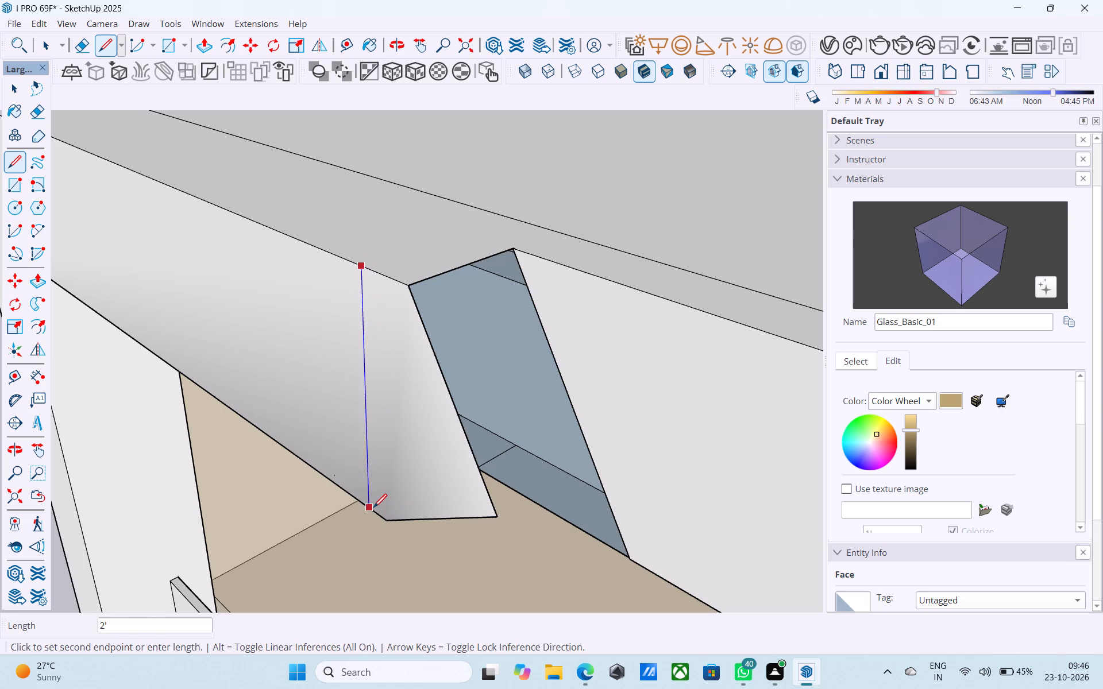
click(373, 509)
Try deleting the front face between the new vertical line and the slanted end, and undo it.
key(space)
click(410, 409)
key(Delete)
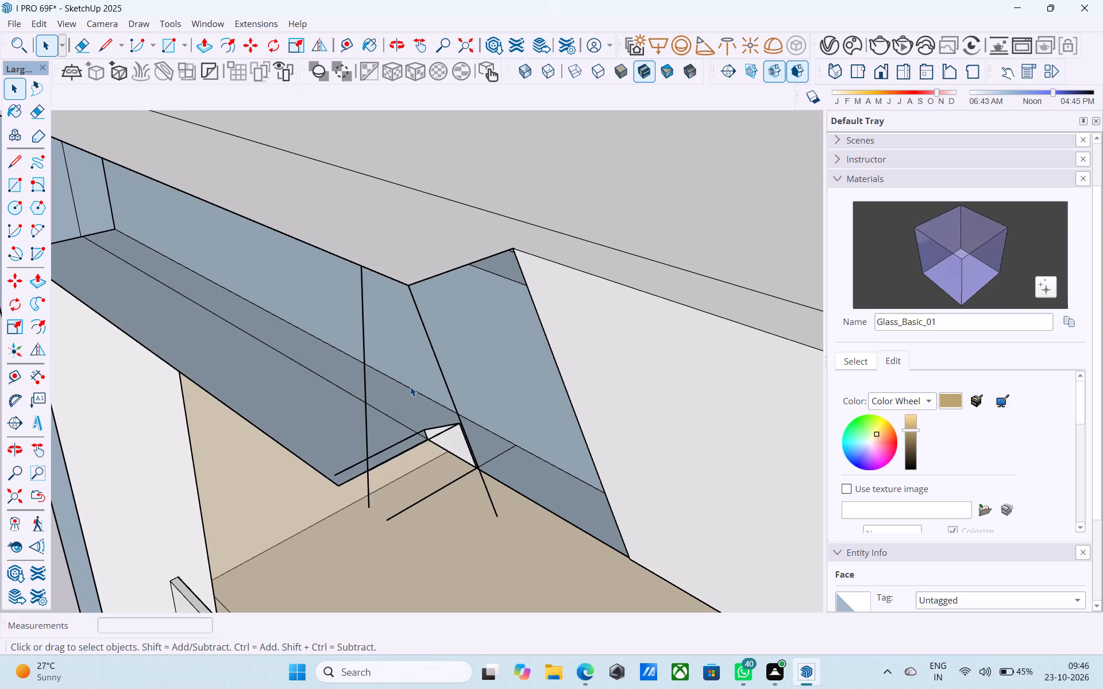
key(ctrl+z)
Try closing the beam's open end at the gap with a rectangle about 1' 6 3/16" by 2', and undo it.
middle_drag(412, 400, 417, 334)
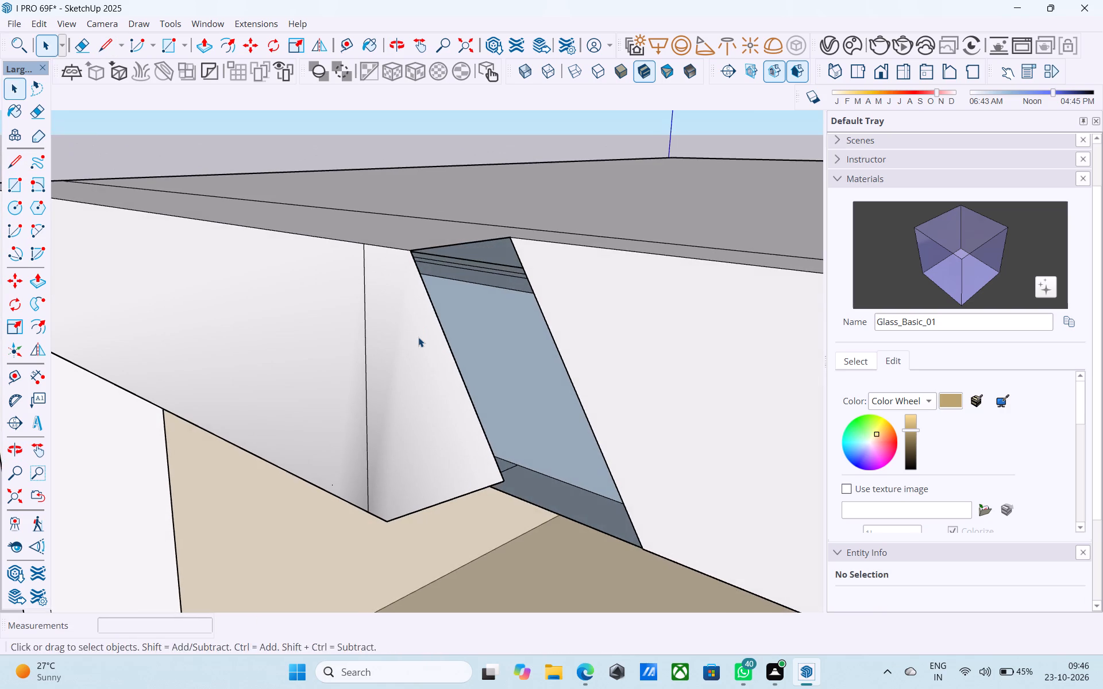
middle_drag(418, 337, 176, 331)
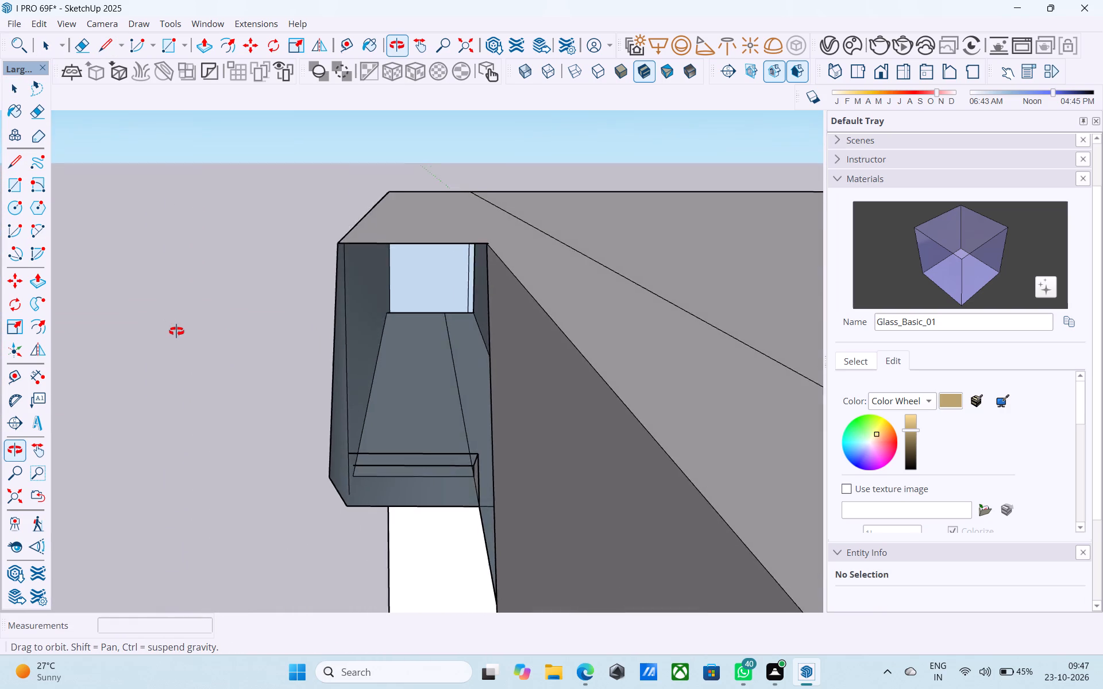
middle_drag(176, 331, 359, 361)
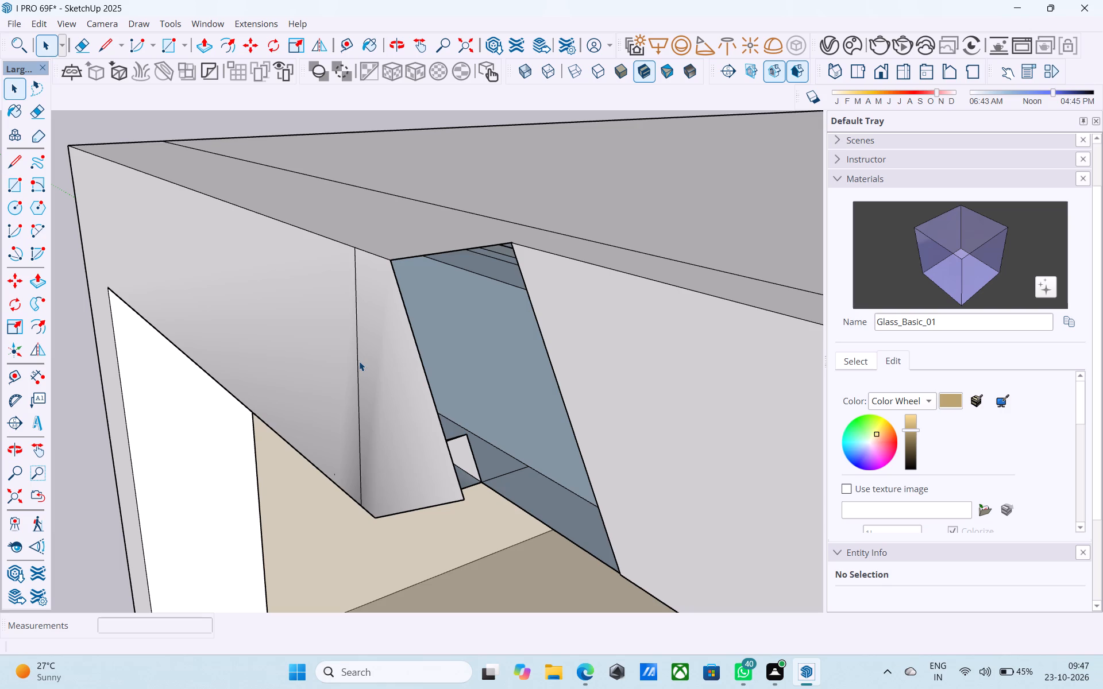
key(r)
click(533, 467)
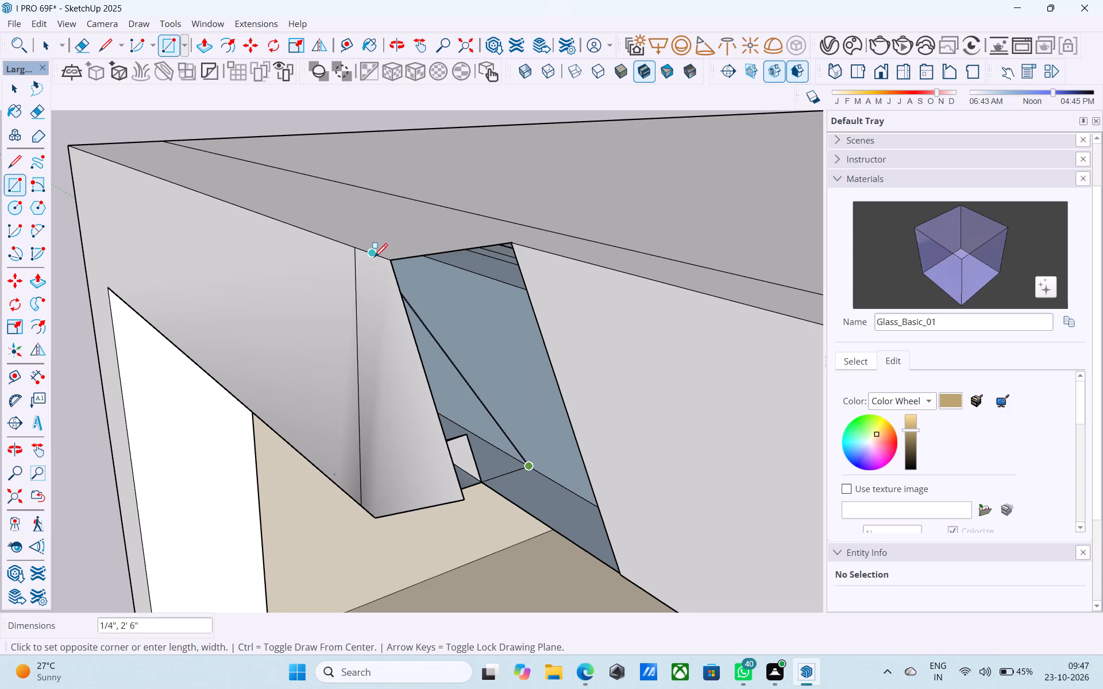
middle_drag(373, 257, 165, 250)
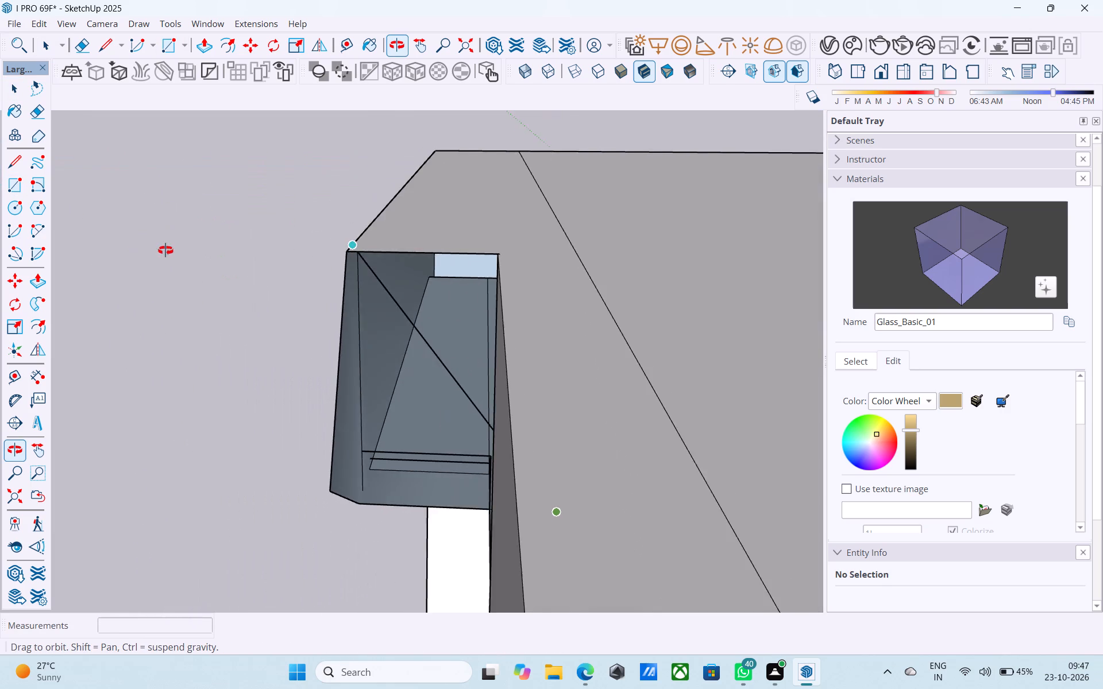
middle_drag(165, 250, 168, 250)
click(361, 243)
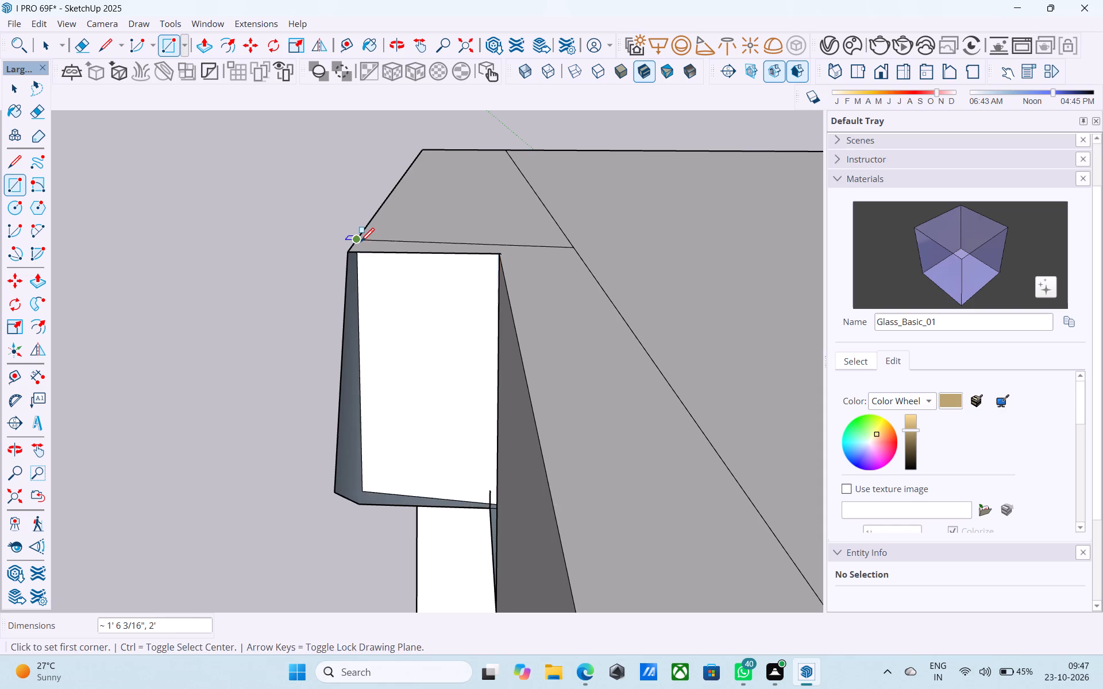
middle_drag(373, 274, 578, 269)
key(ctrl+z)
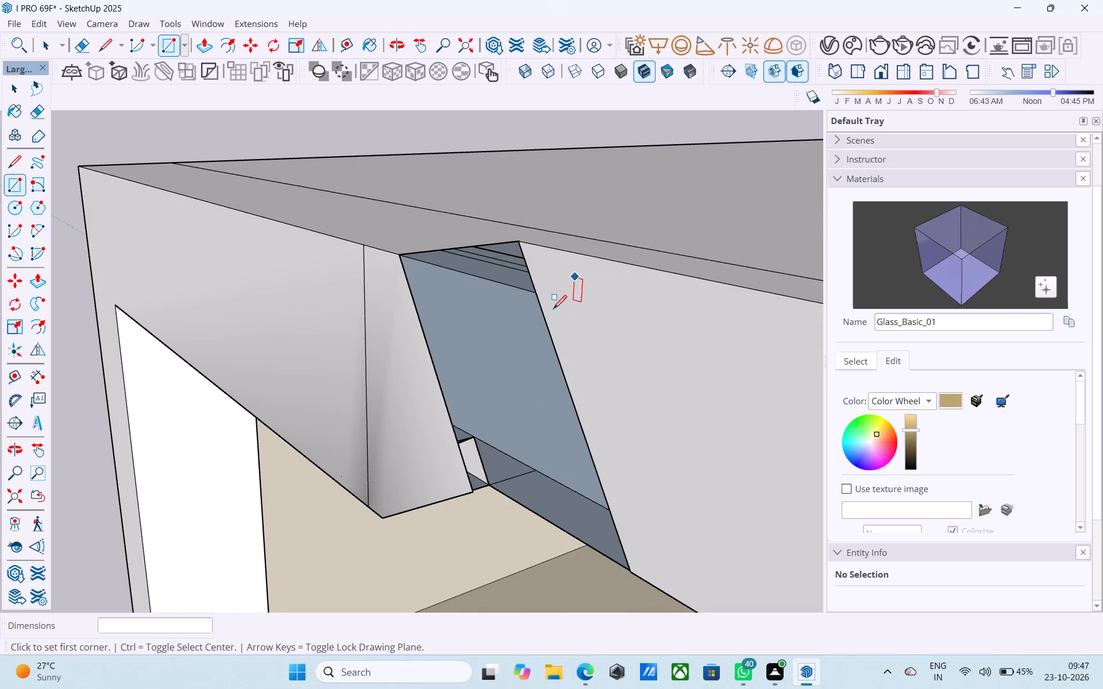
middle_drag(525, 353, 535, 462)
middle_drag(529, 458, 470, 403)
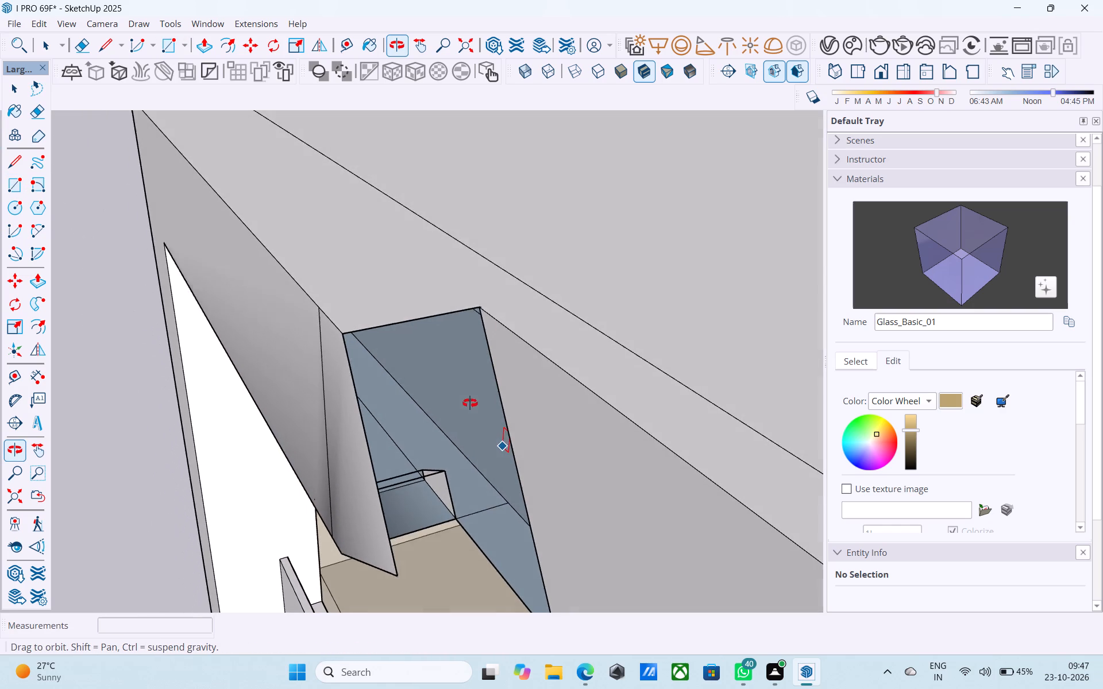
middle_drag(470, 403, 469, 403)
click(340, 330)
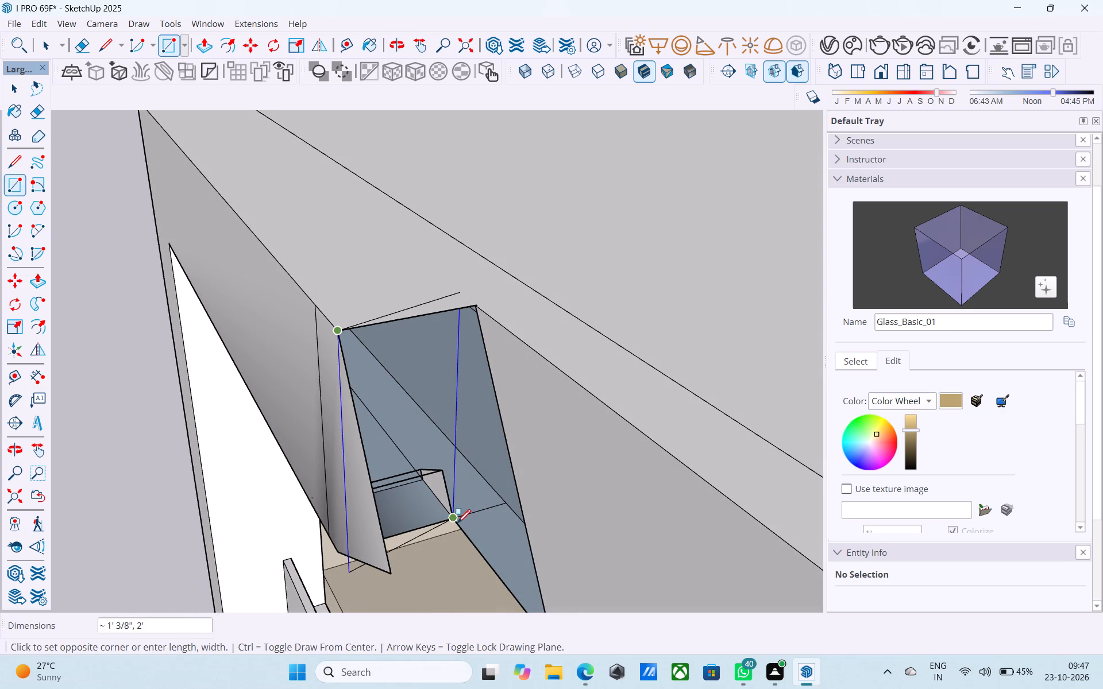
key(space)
Close the broken beam section's open end with a 2' vertical line at the gap's inner corner and a 1' by 2' rectangle.
middle_drag(458, 521, 481, 457)
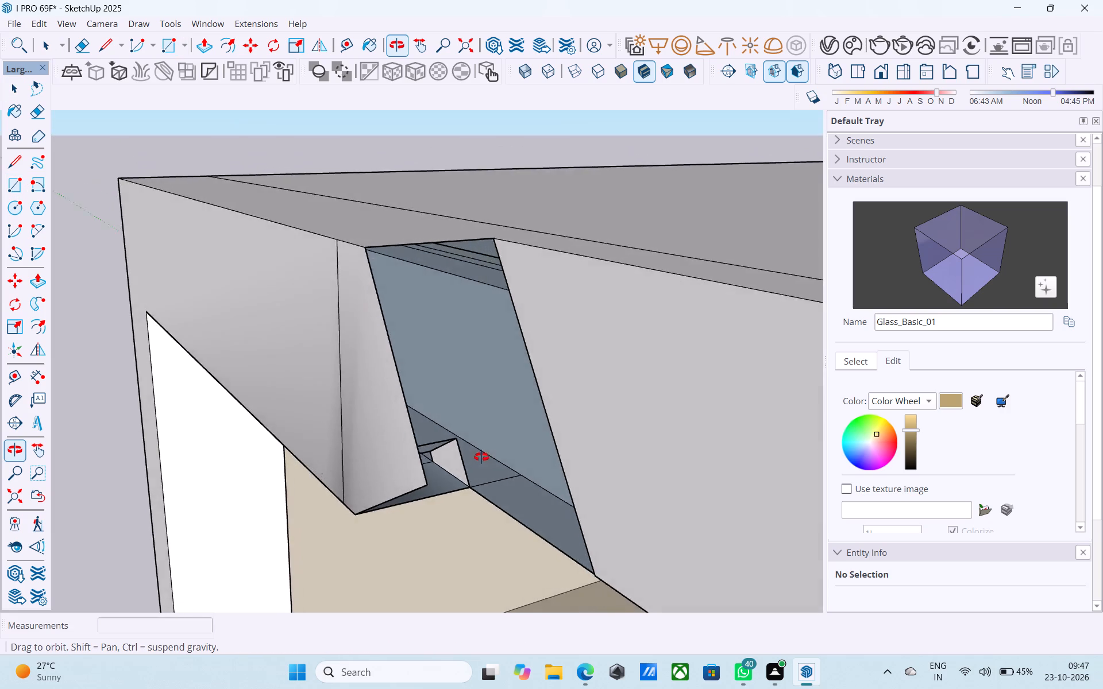
middle_drag(481, 457, 429, 284)
middle_drag(434, 324, 438, 346)
key(l)
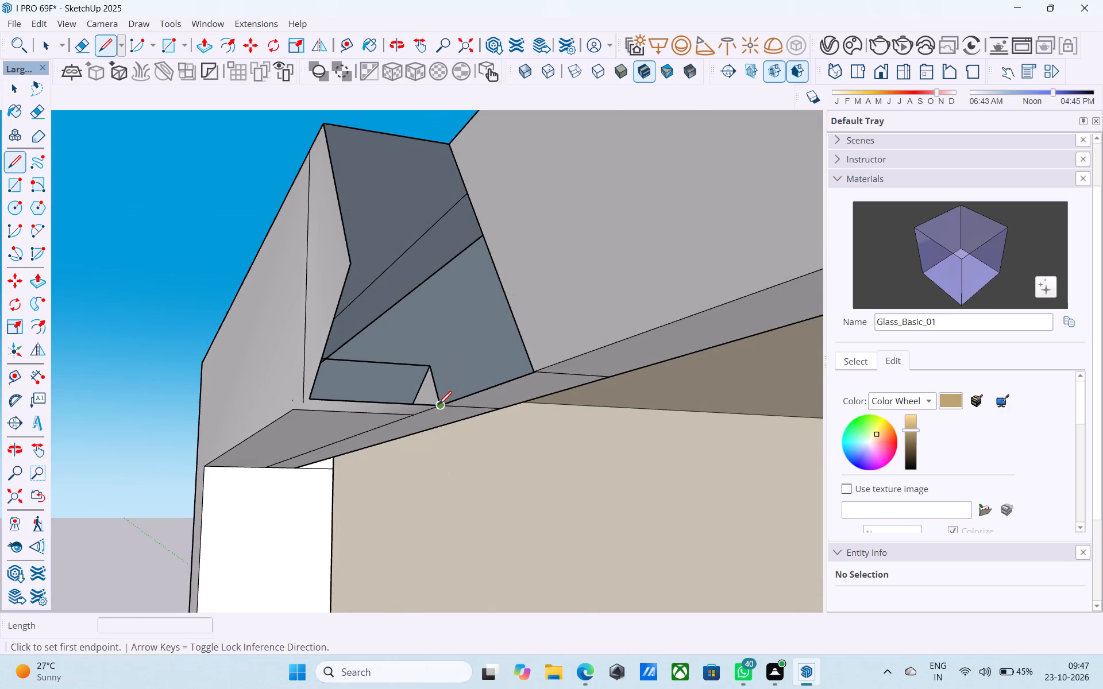
click(438, 406)
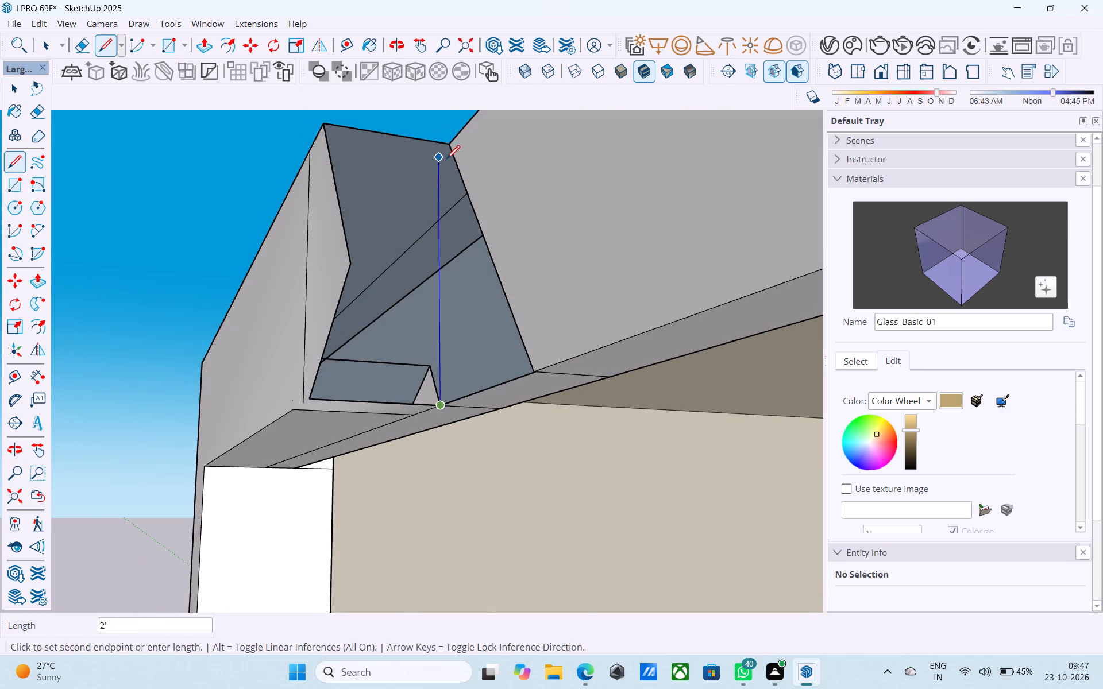
click(444, 152)
key(r)
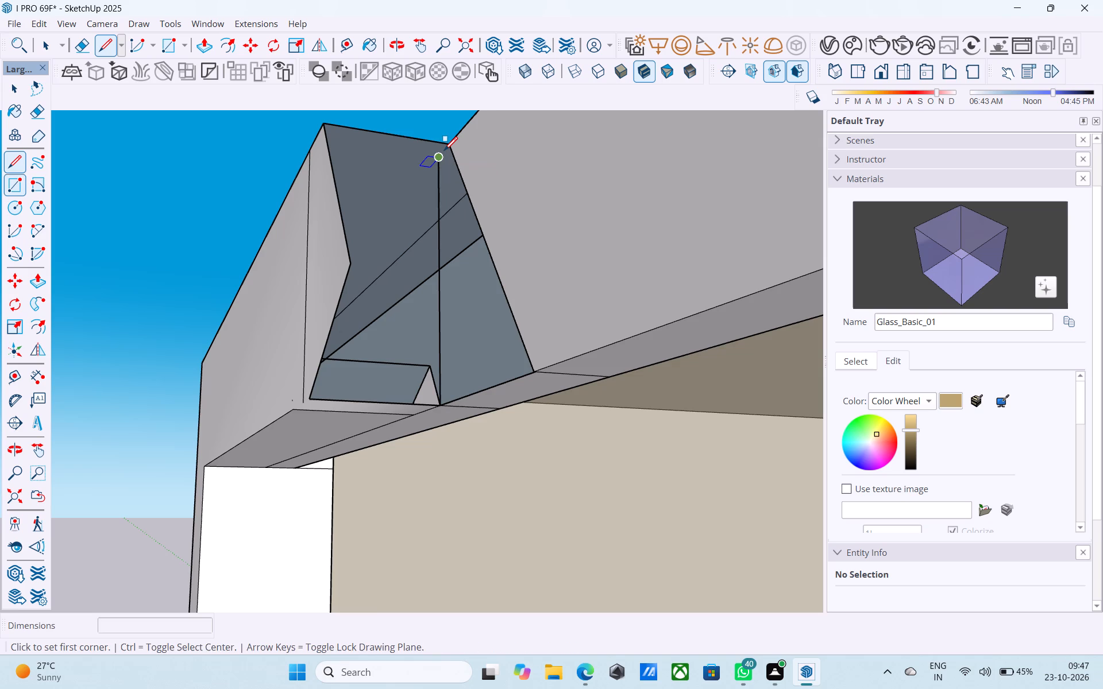
click(441, 153)
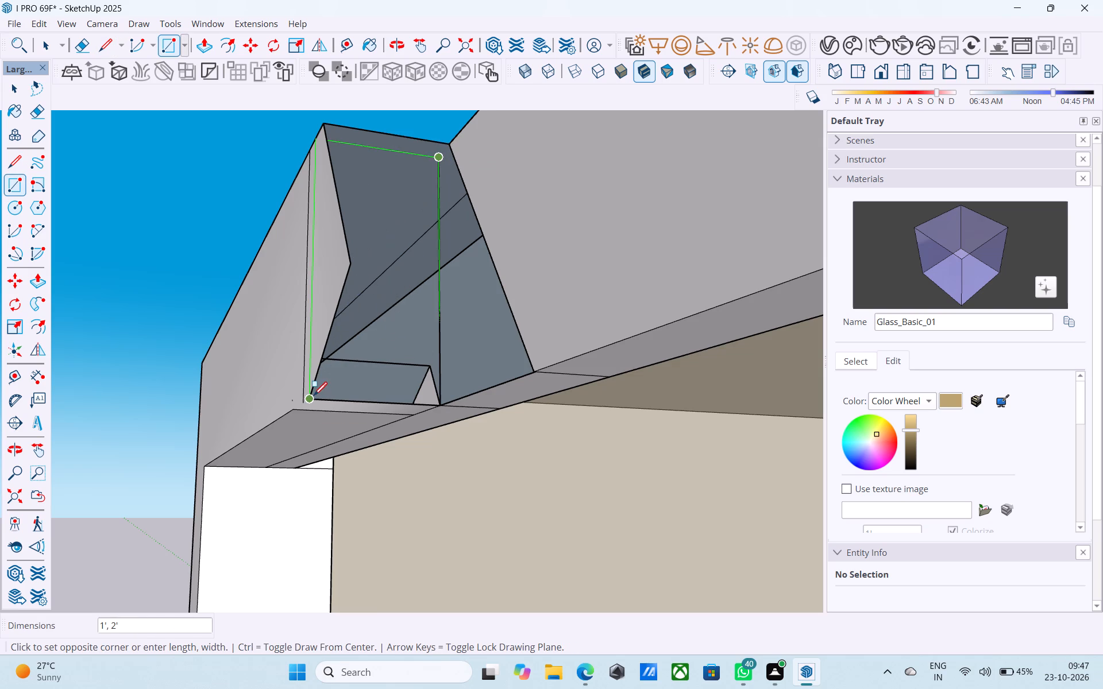
click(314, 397)
Erase the two slanted edges of the front flap that projects past the new end face.
middle_drag(360, 323, 411, 380)
key(e)
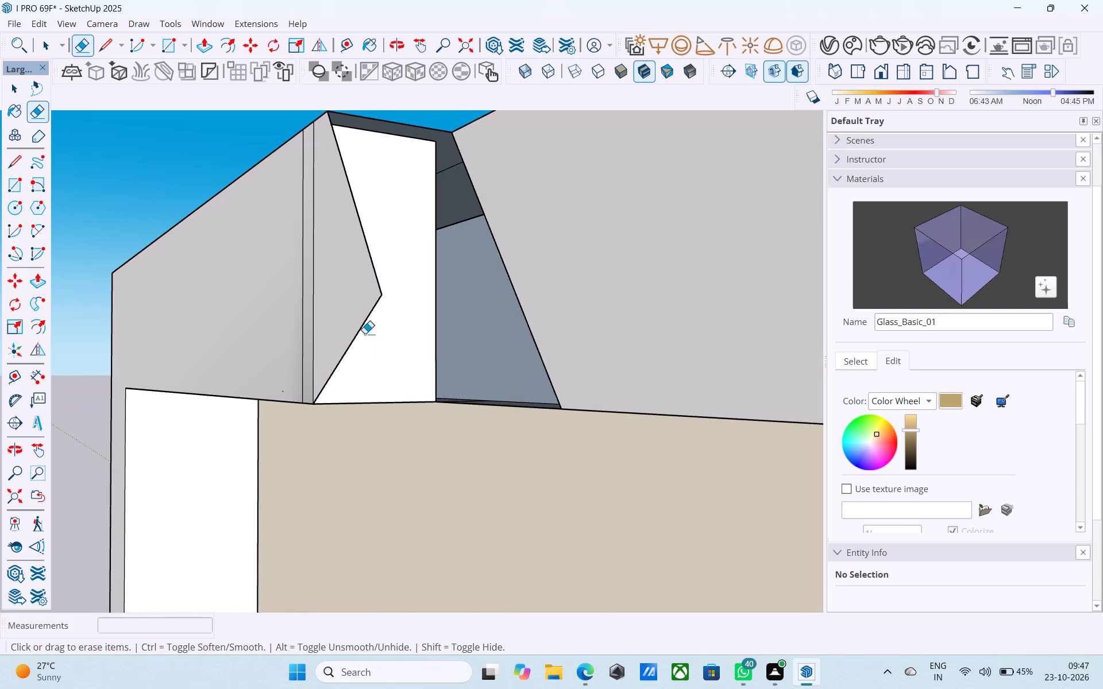
click(365, 334)
drag(375, 276, 382, 274)
middle_drag(375, 256, 419, 487)
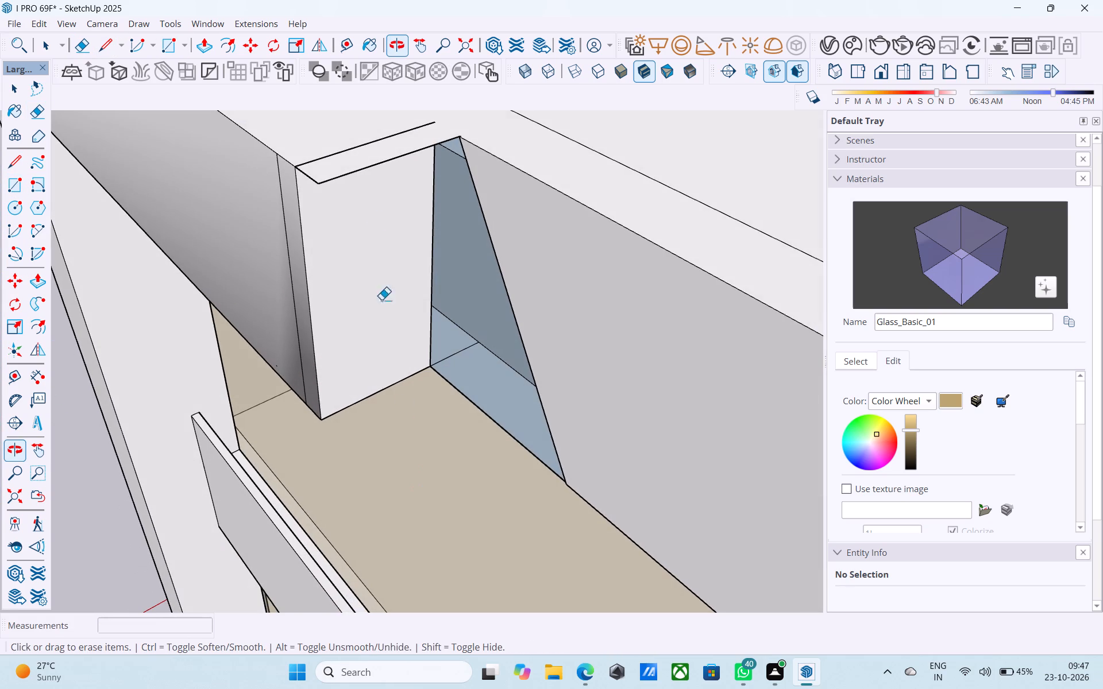
drag(346, 176, 349, 182)
key(ctrl+z)
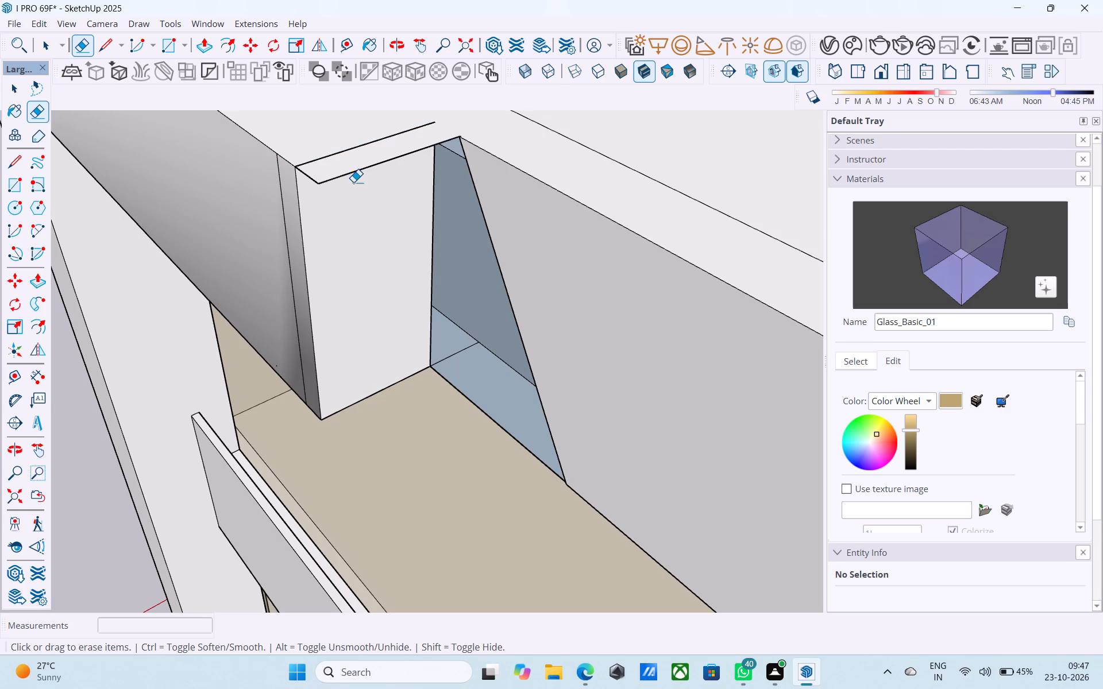
Draw a short line from the loose edge's end to the gap's top inner corner to fill the opening in the top face.
key(l)
click(433, 125)
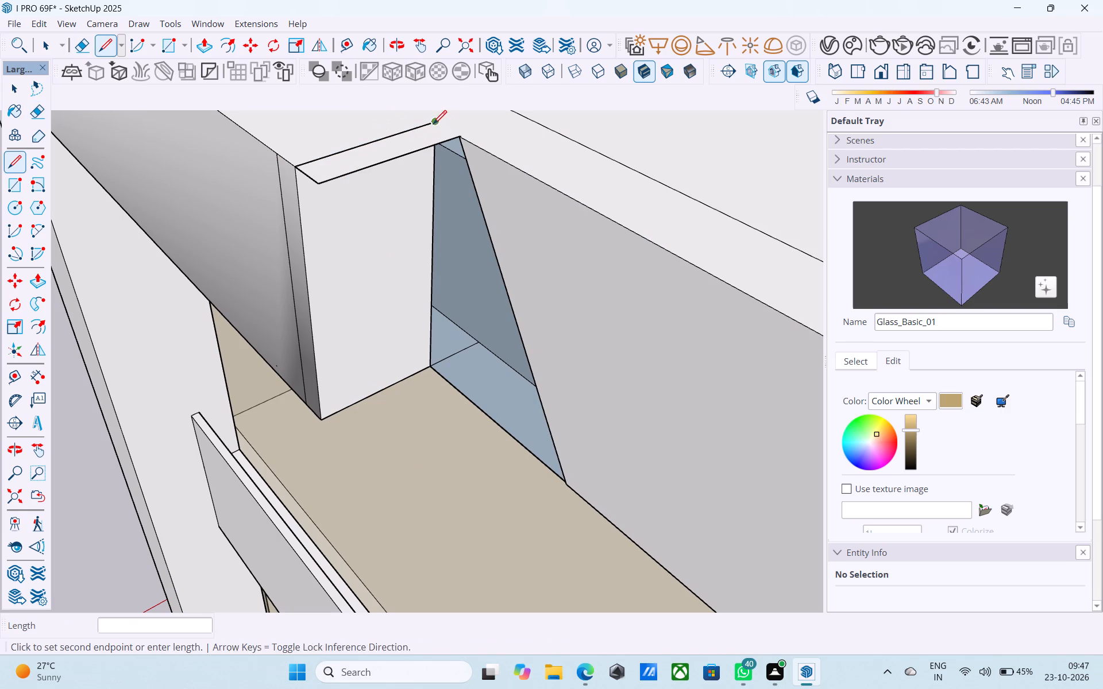
click(459, 138)
key(space)
Draw a diagonal line about 1' long from the end face's bottom inner corner to the gap's slanted edge.
middle_drag(434, 179, 537, 115)
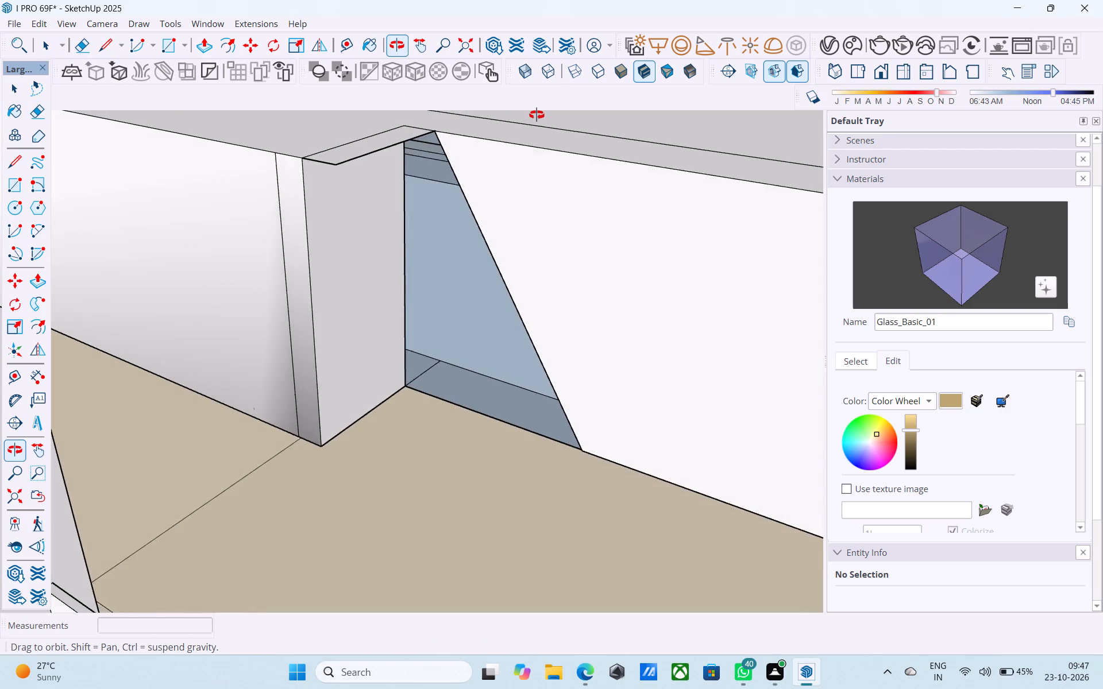
middle_drag(537, 115, 526, 72)
key(l)
click(411, 400)
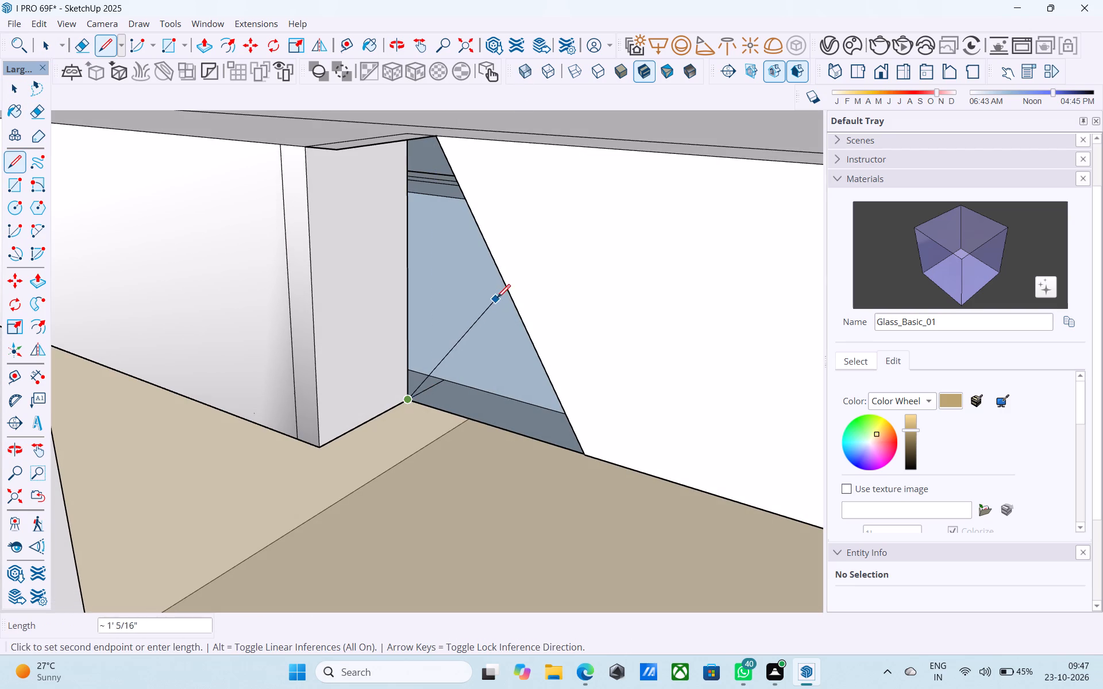
click(506, 291)
Draw a line about 1' 4" long from that slanted-edge point to the end face's top inner corner, filling the gap's upper part.
middle_drag(506, 291, 493, 194)
scroll(439, 168, up, 1)
key(space)
scroll(427, 164, down, 1)
middle_drag(425, 166, 427, 151)
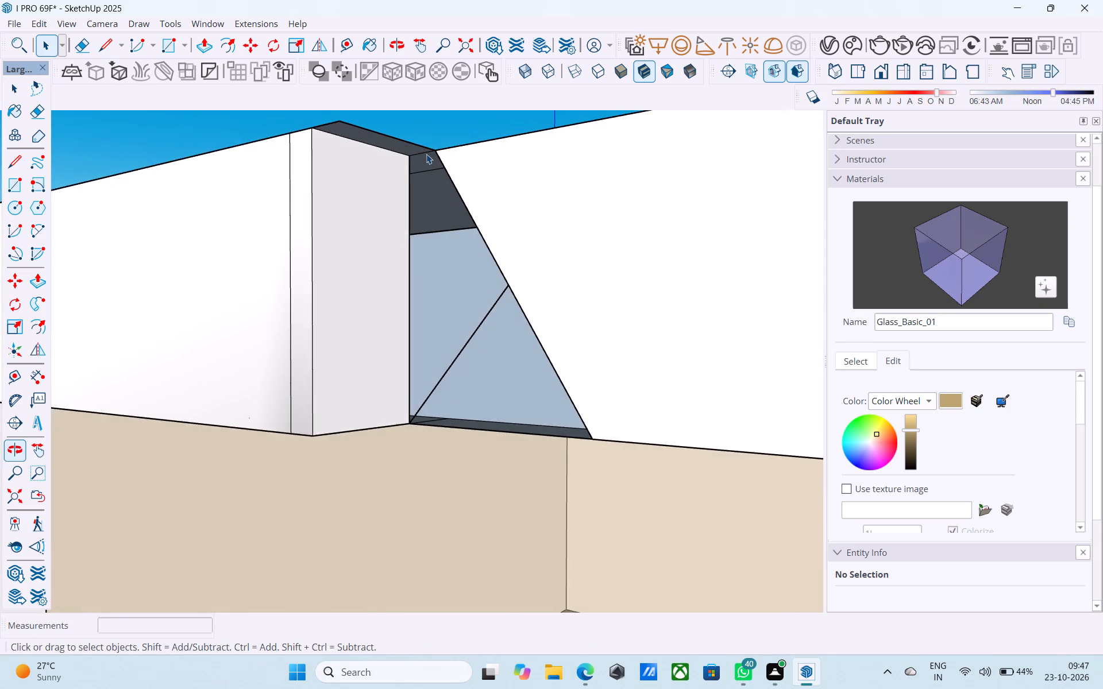
scroll(426, 154, up, 4)
key(l)
click(562, 352)
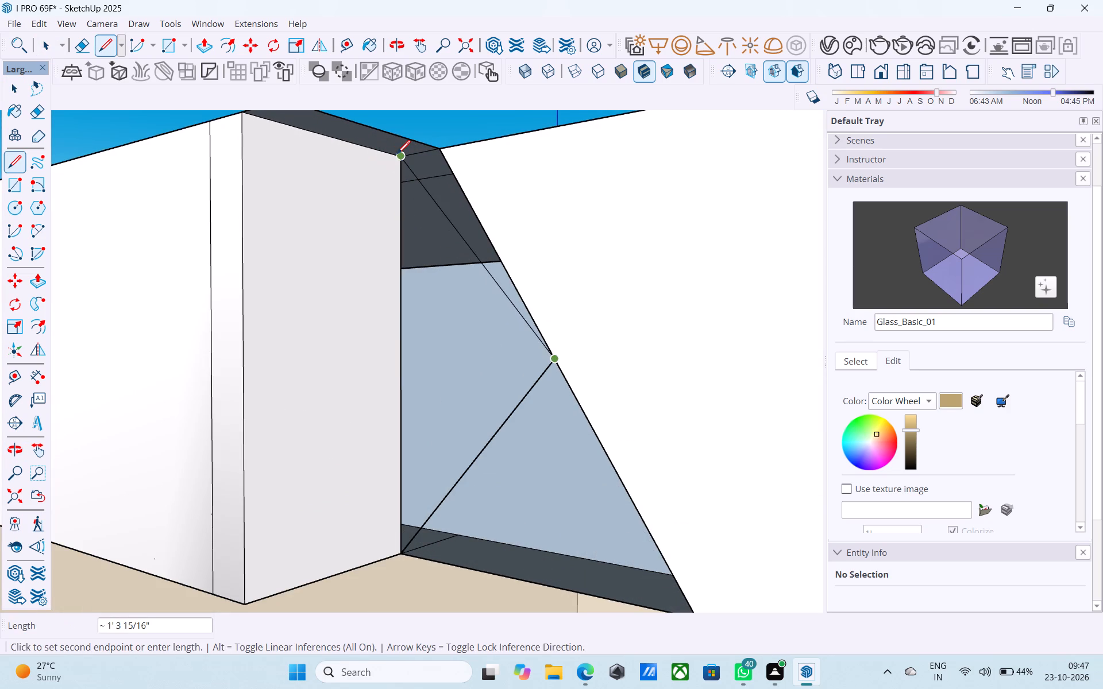
click(397, 155)
key(space)
Draw a vertical line from the slanted-edge point down to the beam's bottom edge, filling more of the remaining triangular opening.
scroll(396, 156, down, 5)
middle_drag(445, 297, 506, 373)
key(l)
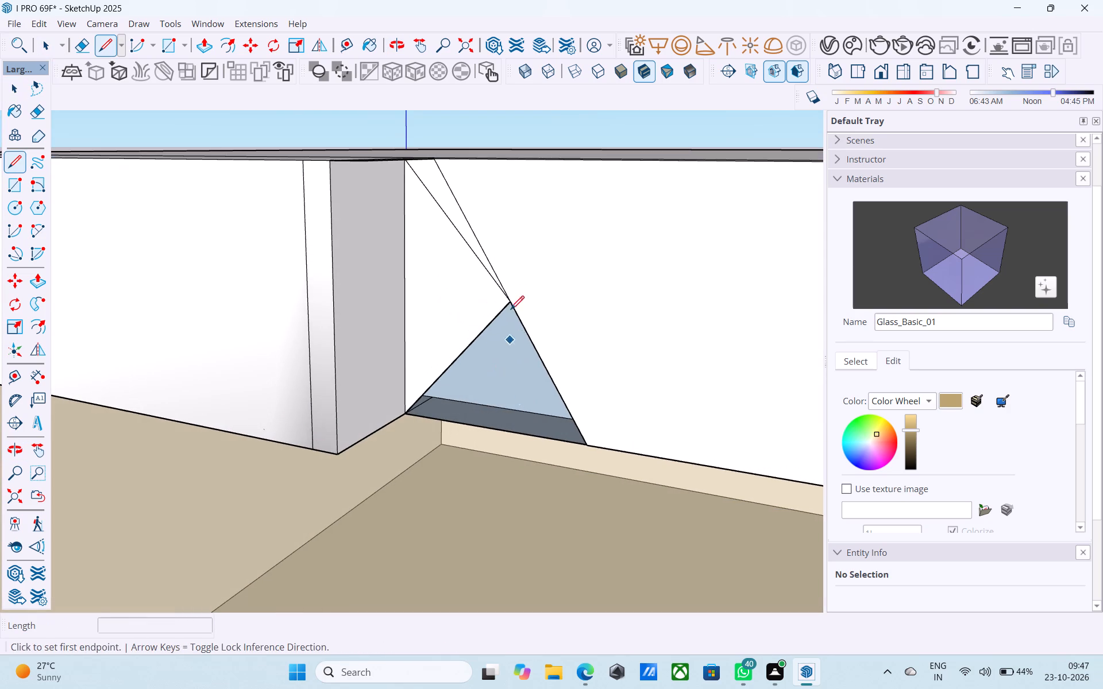
click(510, 295)
click(519, 435)
key(space)
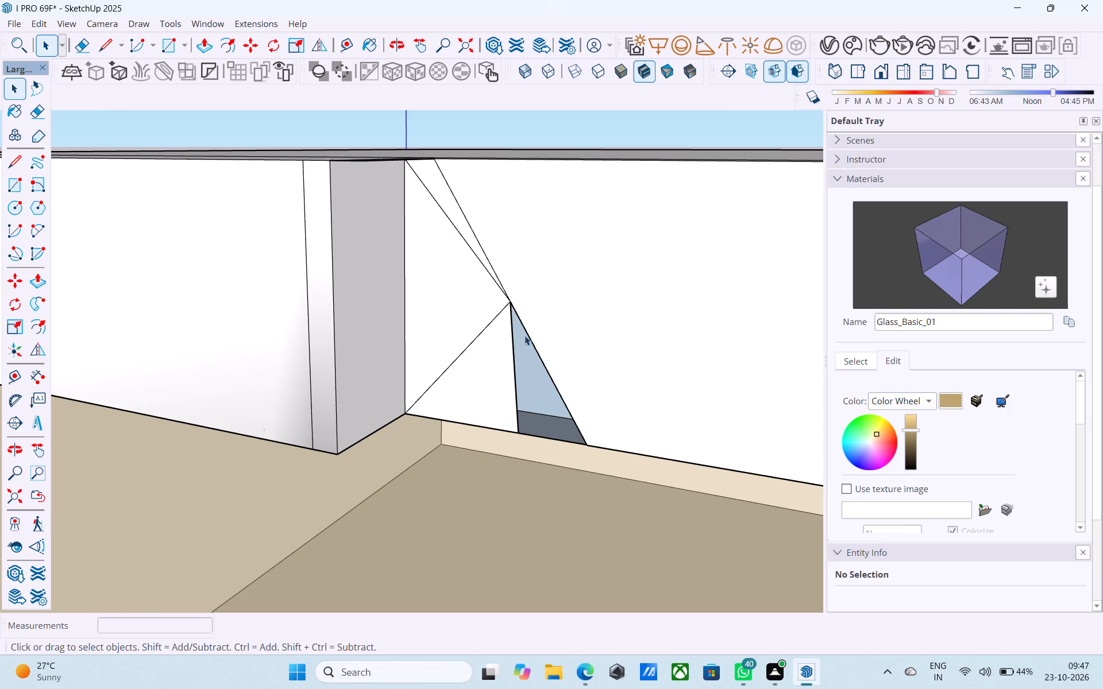
Draw a line along the beam's bottom edge between the vertical line and the slanted edge, closing the last triangular opening.
middle_drag(524, 335, 423, 377)
key(l)
scroll(515, 353, up, 4)
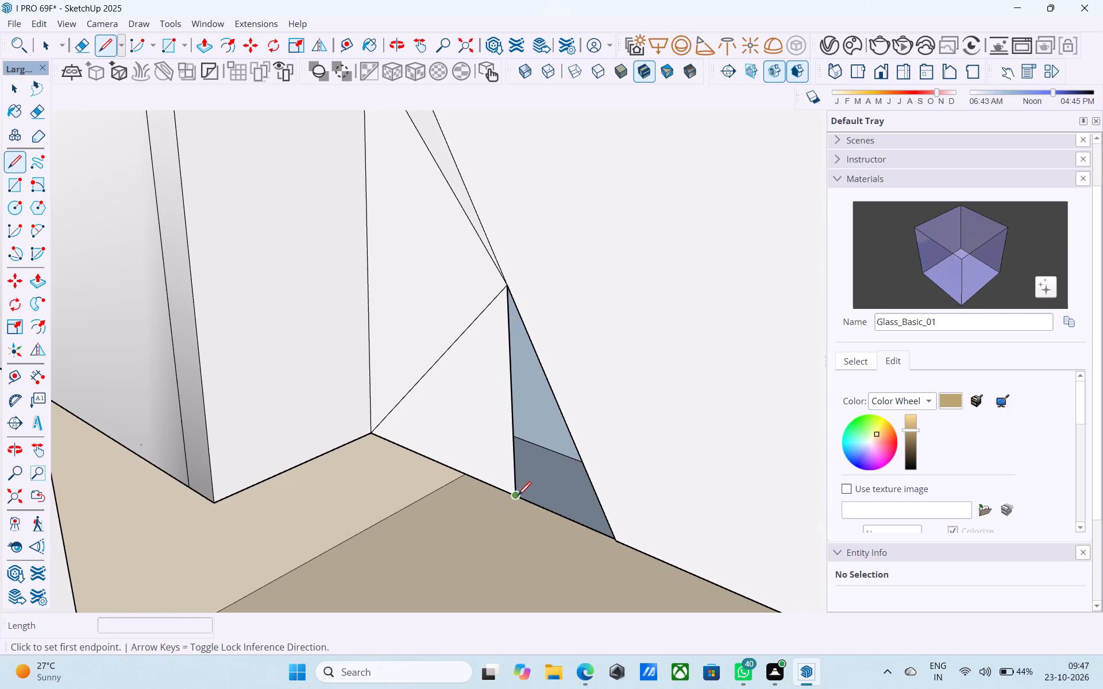
click(518, 497)
click(617, 540)
key(space)
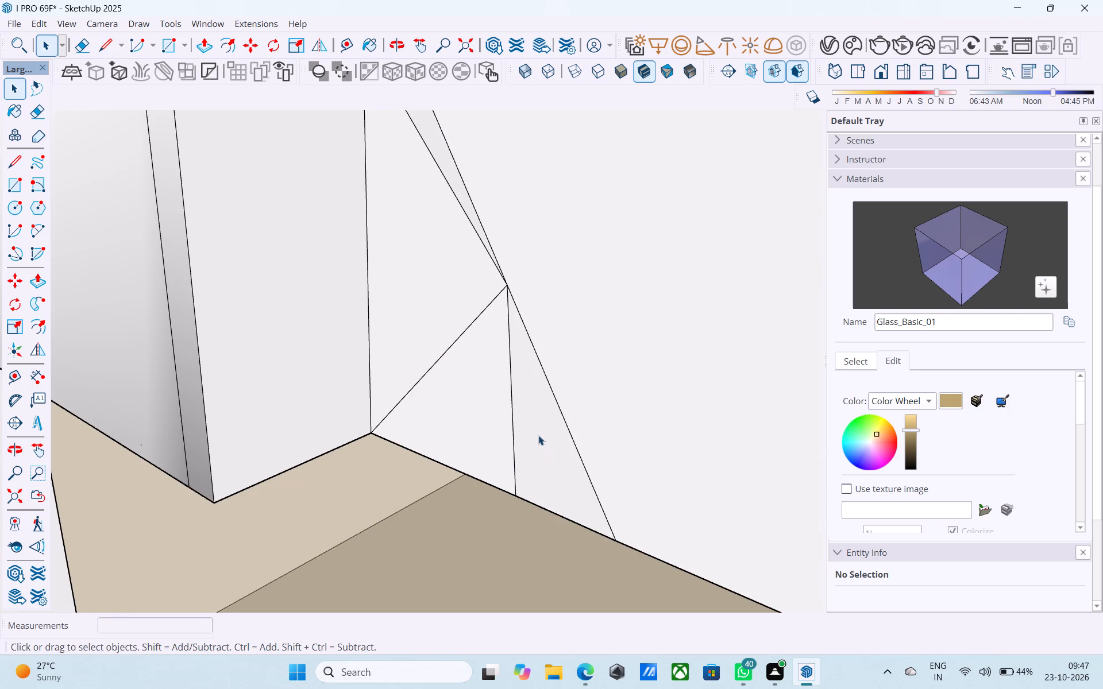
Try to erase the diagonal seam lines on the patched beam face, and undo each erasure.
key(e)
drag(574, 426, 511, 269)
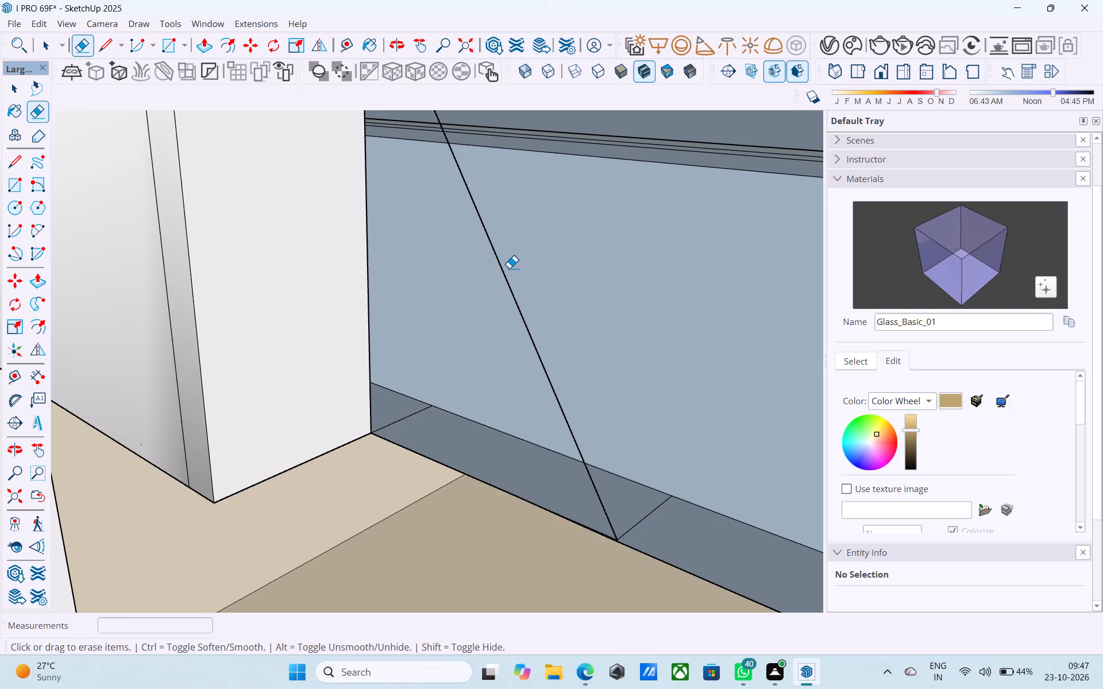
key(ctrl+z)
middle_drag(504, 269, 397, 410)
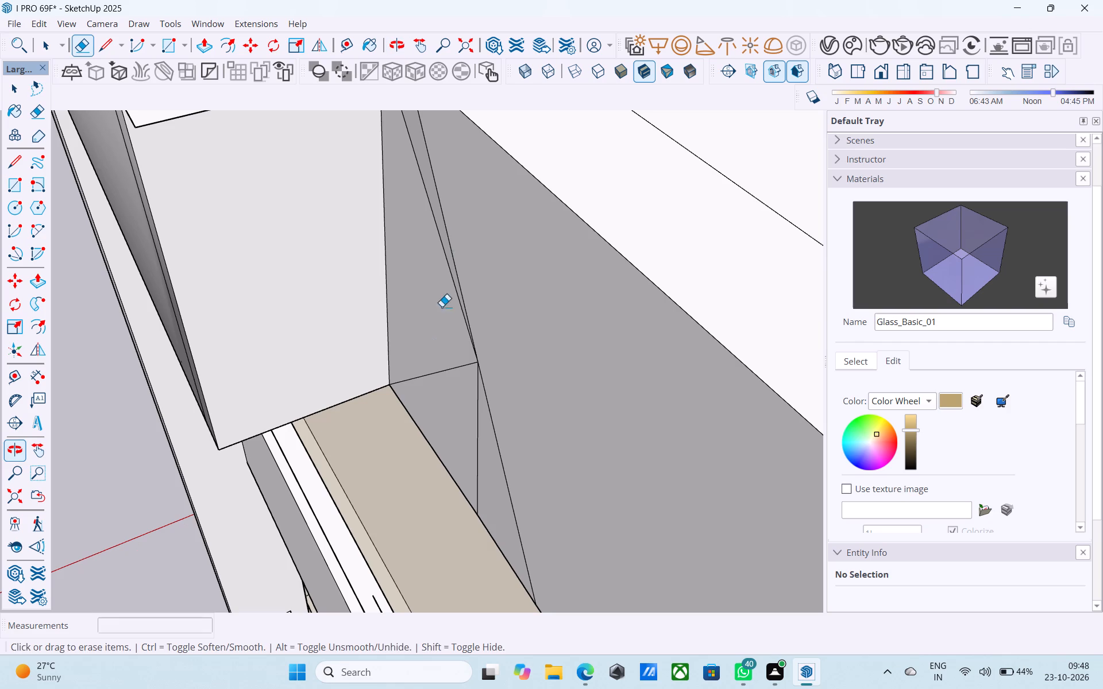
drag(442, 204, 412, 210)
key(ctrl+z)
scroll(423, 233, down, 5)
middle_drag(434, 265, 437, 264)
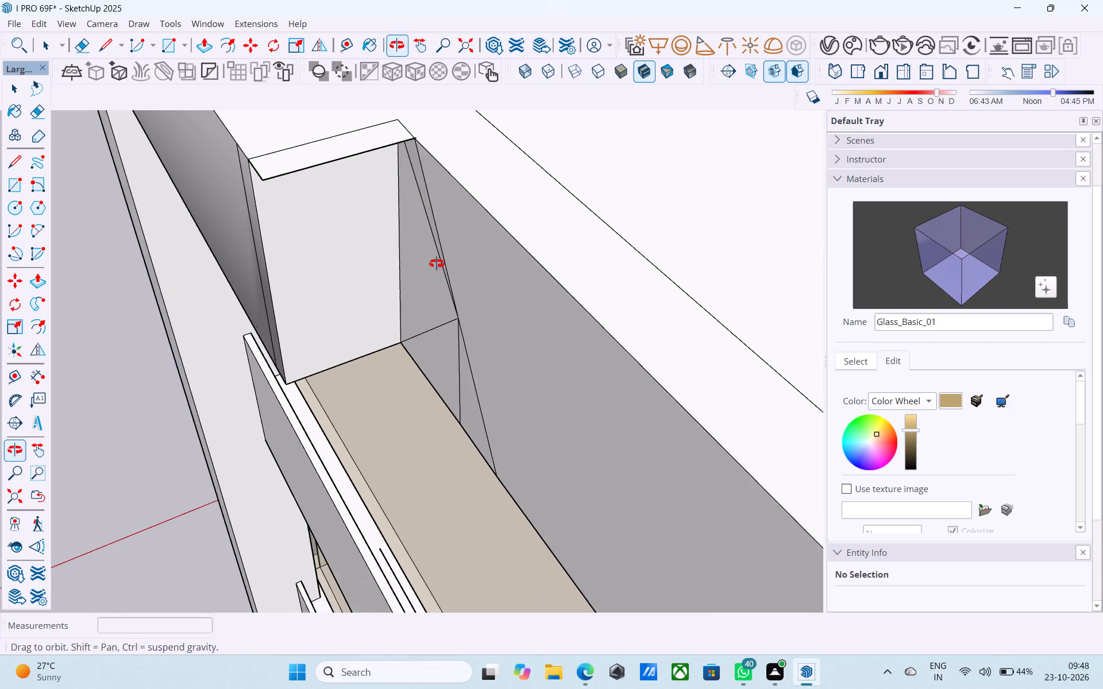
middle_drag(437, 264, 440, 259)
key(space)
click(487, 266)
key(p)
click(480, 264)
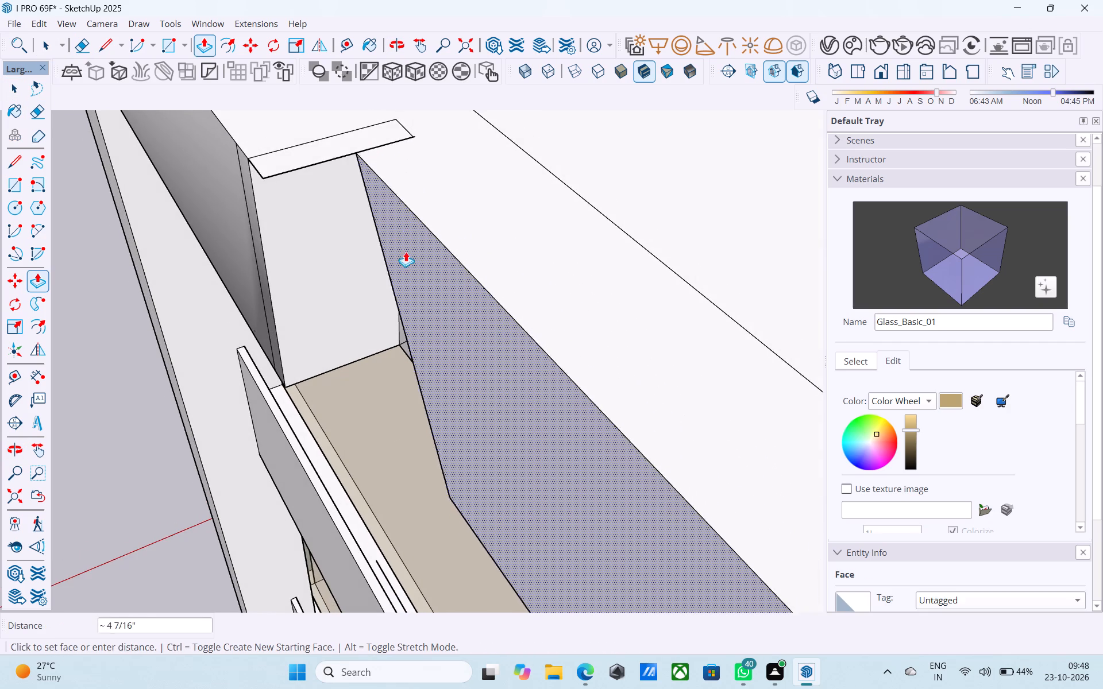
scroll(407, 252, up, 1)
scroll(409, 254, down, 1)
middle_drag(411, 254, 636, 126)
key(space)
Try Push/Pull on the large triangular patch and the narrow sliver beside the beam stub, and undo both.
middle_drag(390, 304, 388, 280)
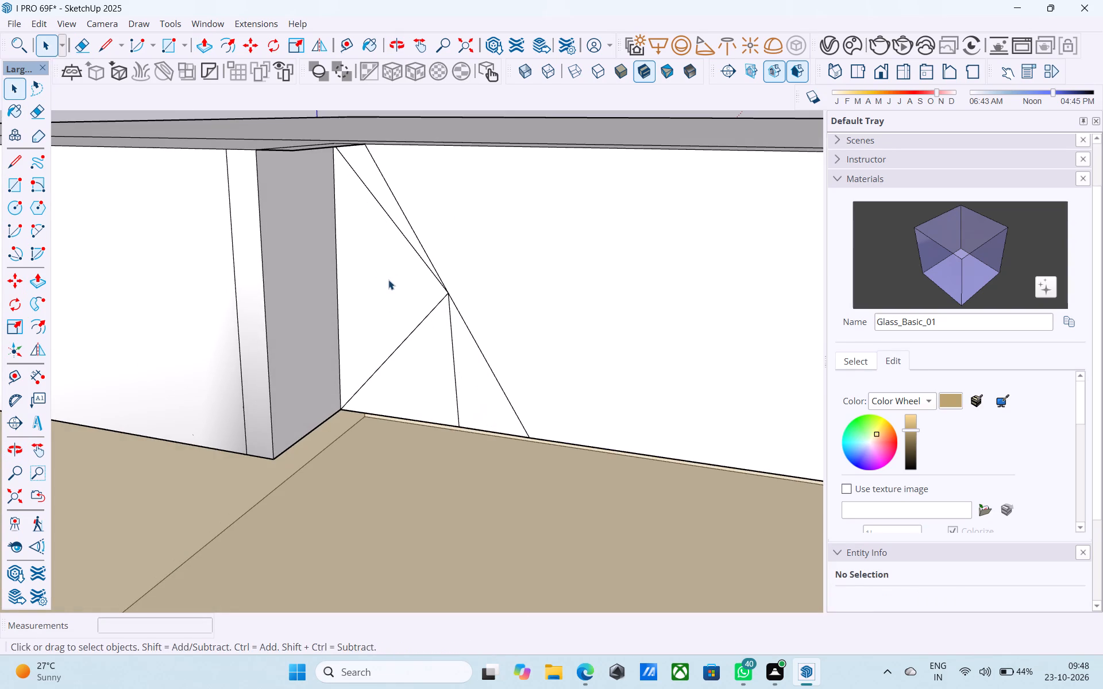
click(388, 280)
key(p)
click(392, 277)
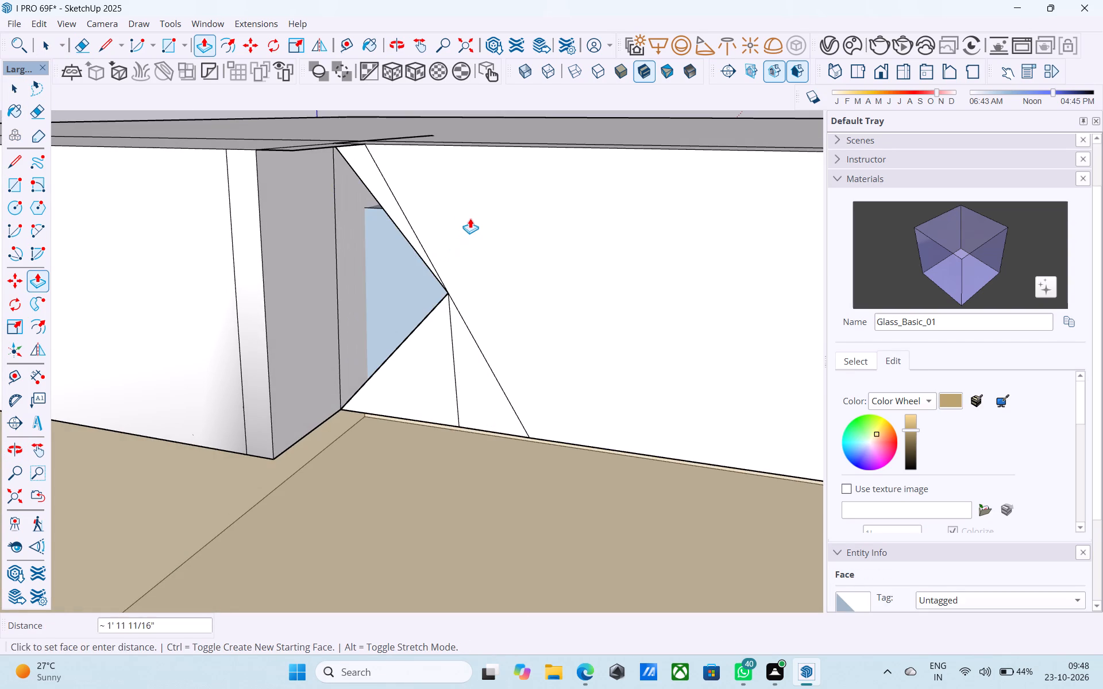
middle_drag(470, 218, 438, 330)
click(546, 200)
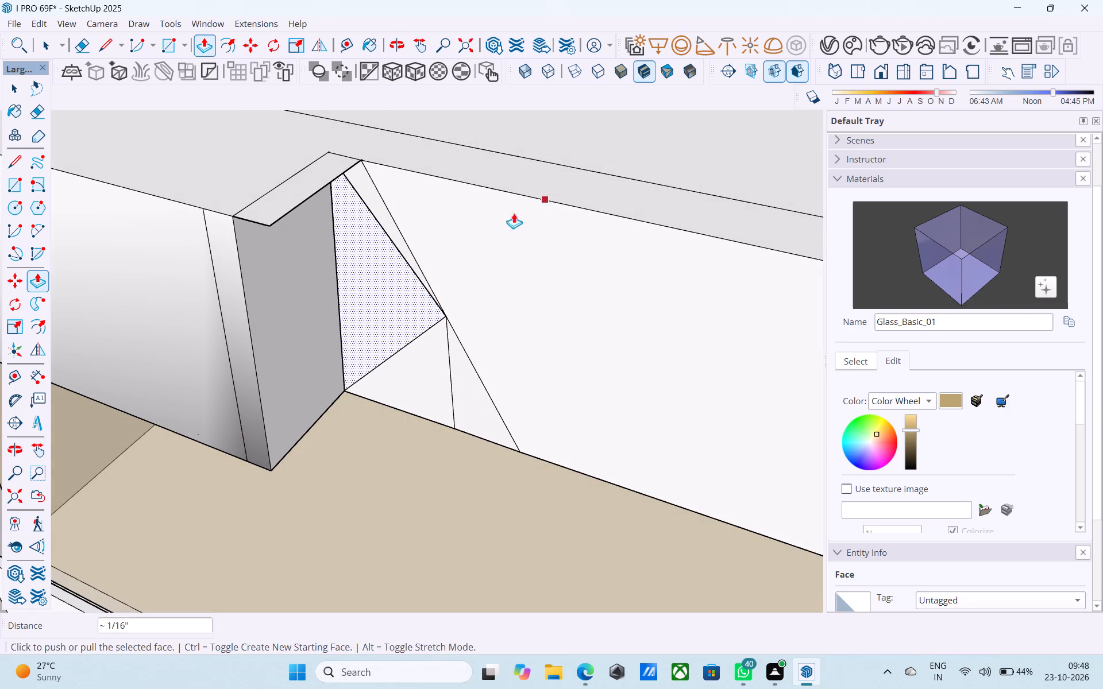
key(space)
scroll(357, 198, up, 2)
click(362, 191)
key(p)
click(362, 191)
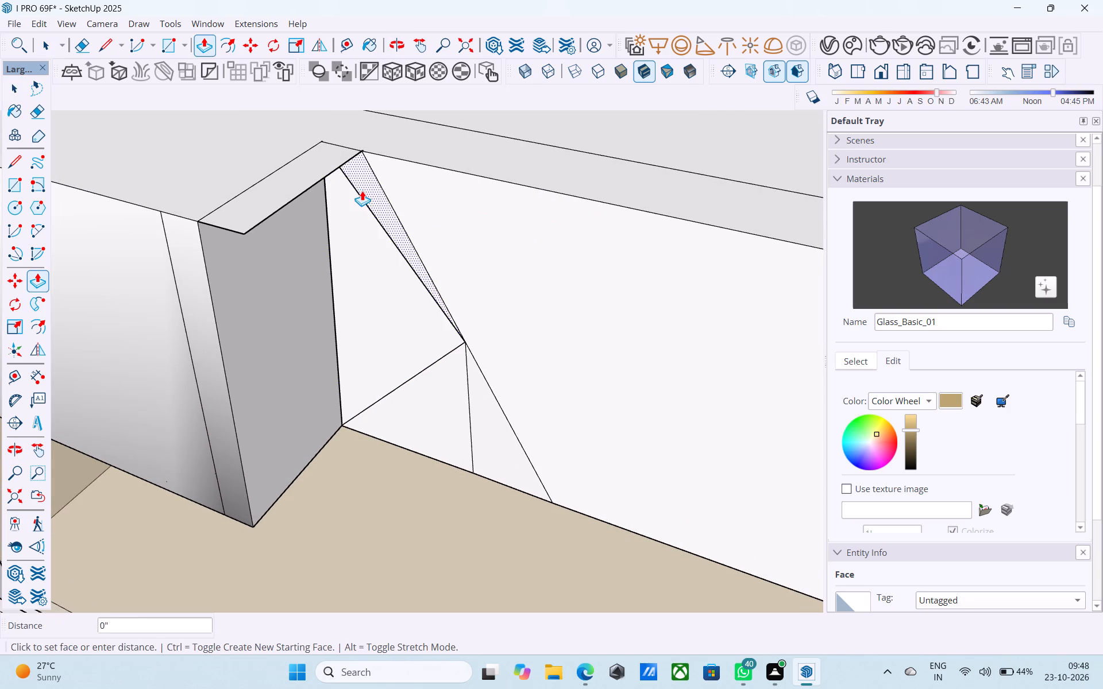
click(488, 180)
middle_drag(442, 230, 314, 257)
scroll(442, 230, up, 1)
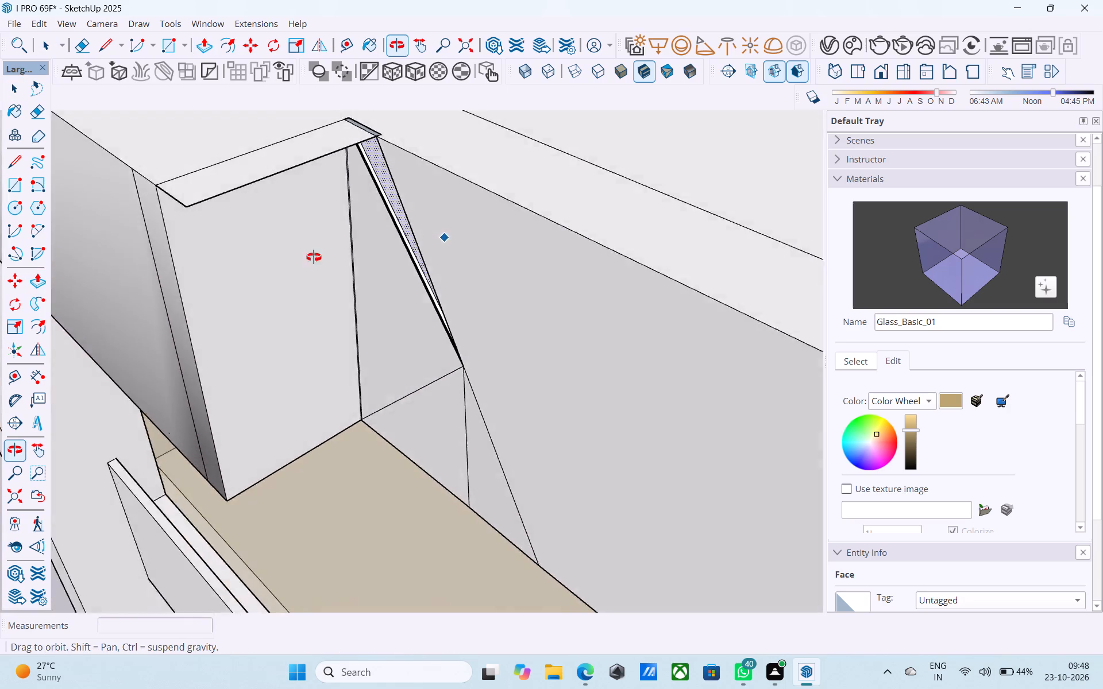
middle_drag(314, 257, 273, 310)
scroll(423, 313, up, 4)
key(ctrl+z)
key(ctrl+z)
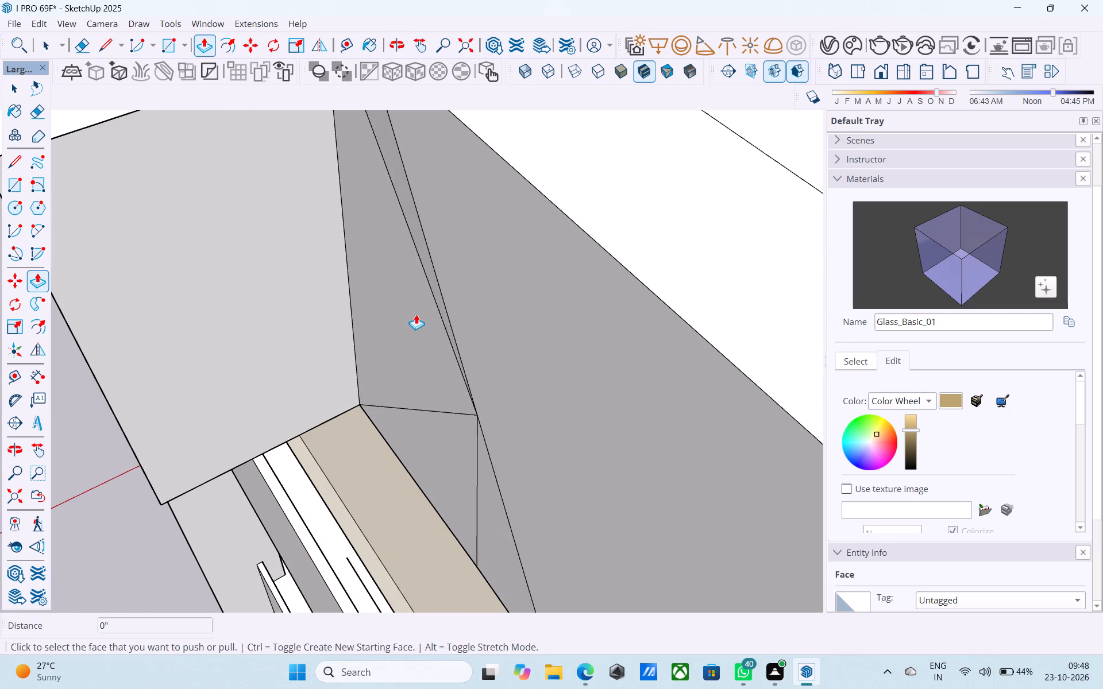
Push the broken front beam stub's end face back about 2 1/2" toward the frame's outer corner.
scroll(416, 314, down, 20)
scroll(416, 314, down, 4)
middle_drag(400, 327, 431, 181)
scroll(391, 188, down, 5)
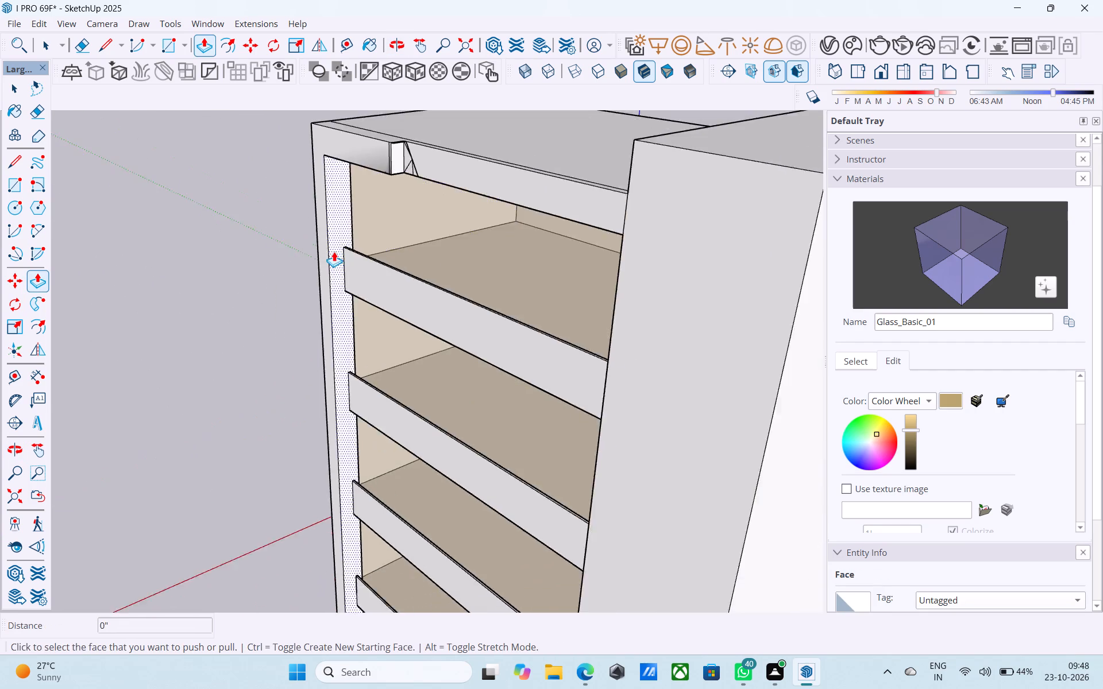
scroll(334, 251, down, 8)
middle_drag(348, 281, 294, 288)
scroll(318, 219, up, 8)
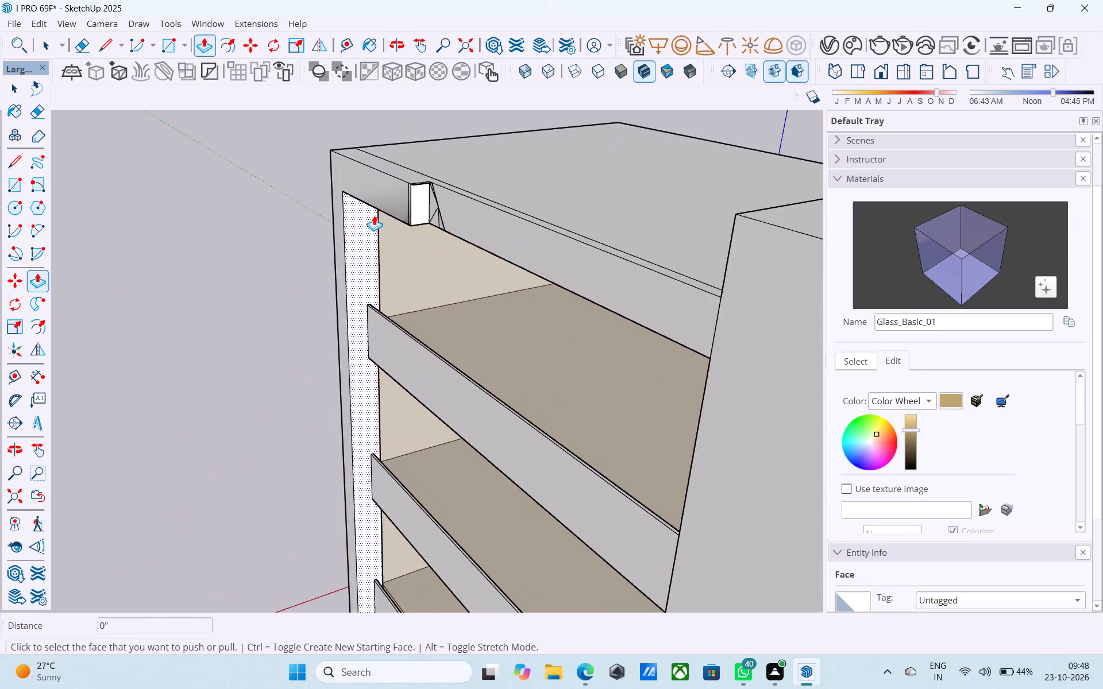
scroll(374, 215, up, 4)
key(space)
click(448, 195)
key(p)
click(448, 195)
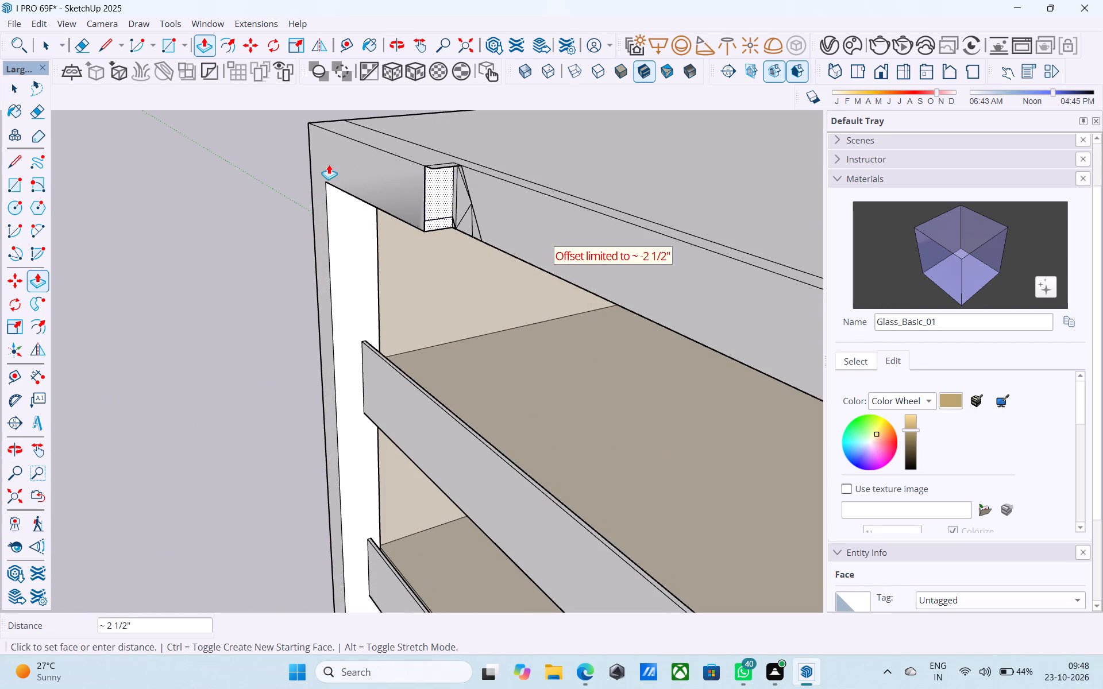
click(308, 156)
click(454, 190)
click(308, 152)
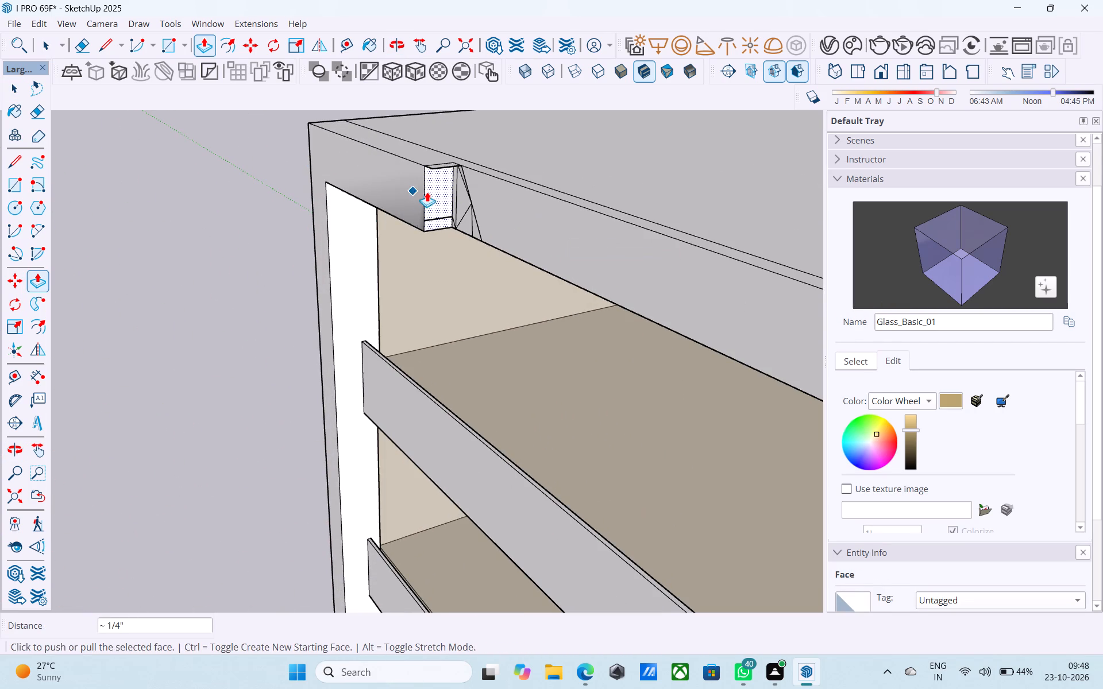
click(427, 192)
key(space)
scroll(302, 172, up, 1)
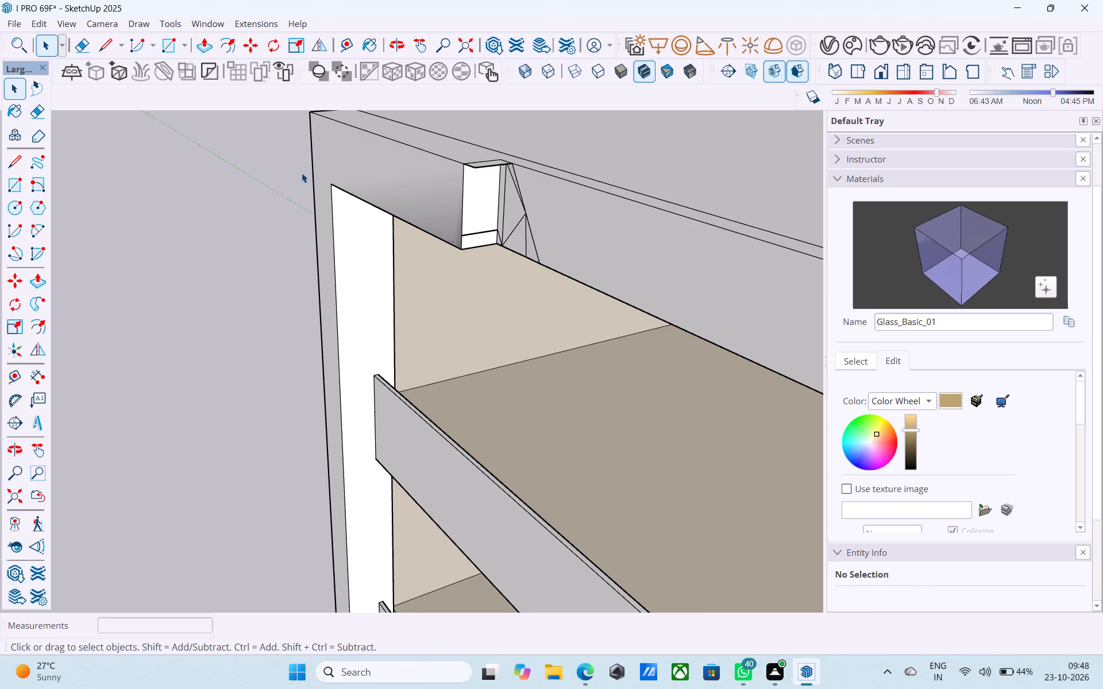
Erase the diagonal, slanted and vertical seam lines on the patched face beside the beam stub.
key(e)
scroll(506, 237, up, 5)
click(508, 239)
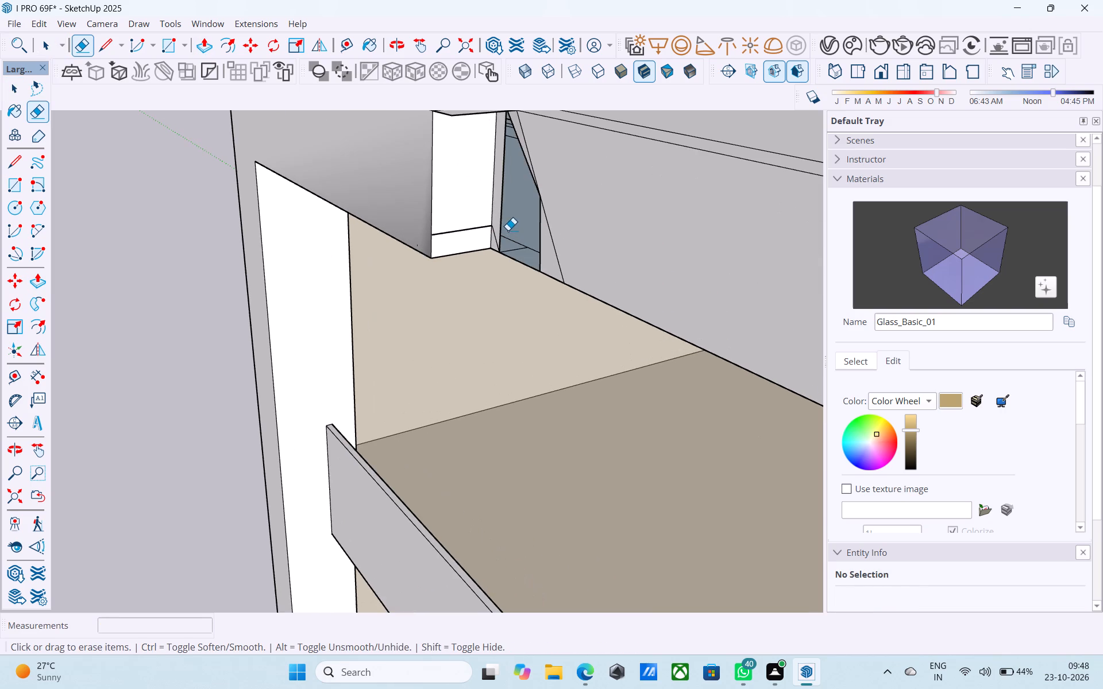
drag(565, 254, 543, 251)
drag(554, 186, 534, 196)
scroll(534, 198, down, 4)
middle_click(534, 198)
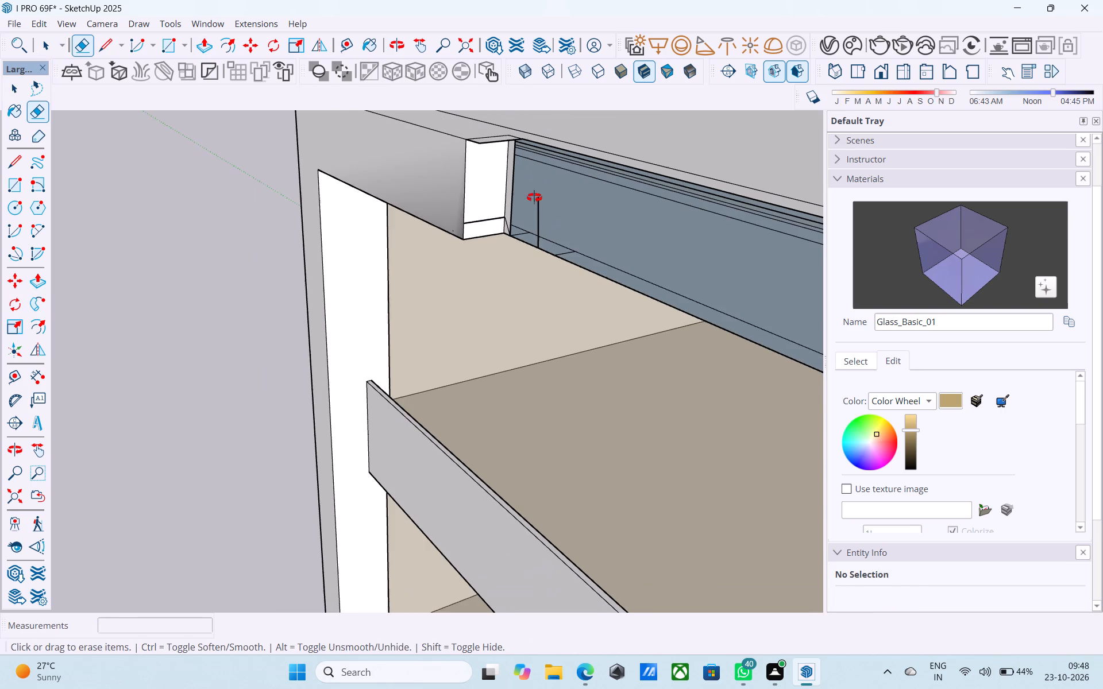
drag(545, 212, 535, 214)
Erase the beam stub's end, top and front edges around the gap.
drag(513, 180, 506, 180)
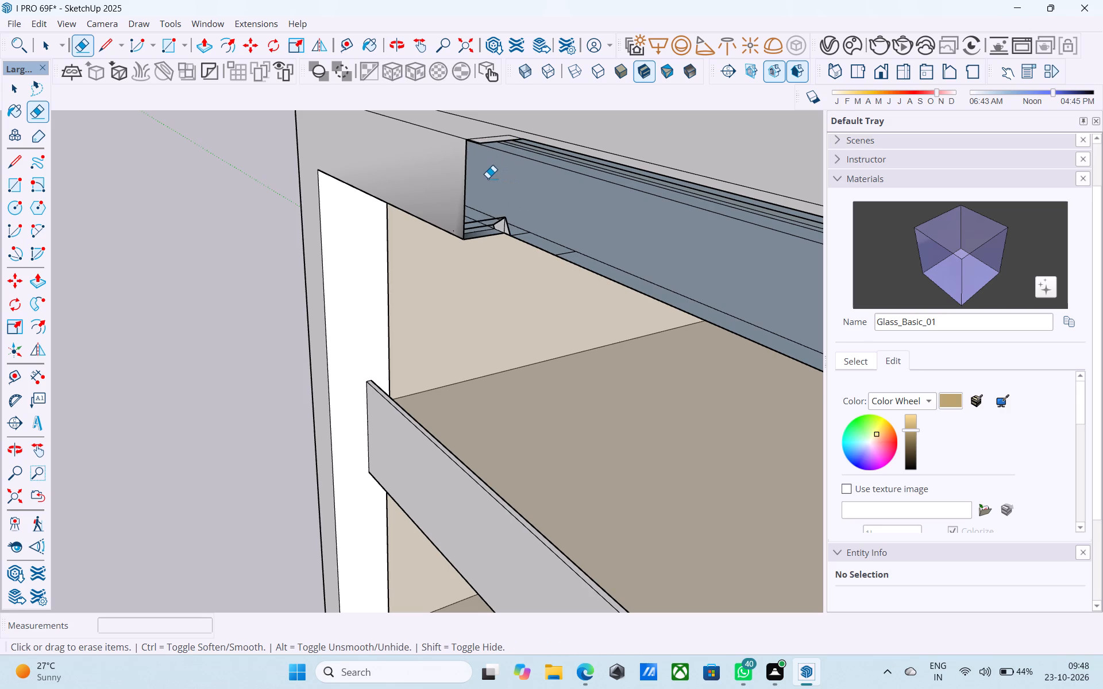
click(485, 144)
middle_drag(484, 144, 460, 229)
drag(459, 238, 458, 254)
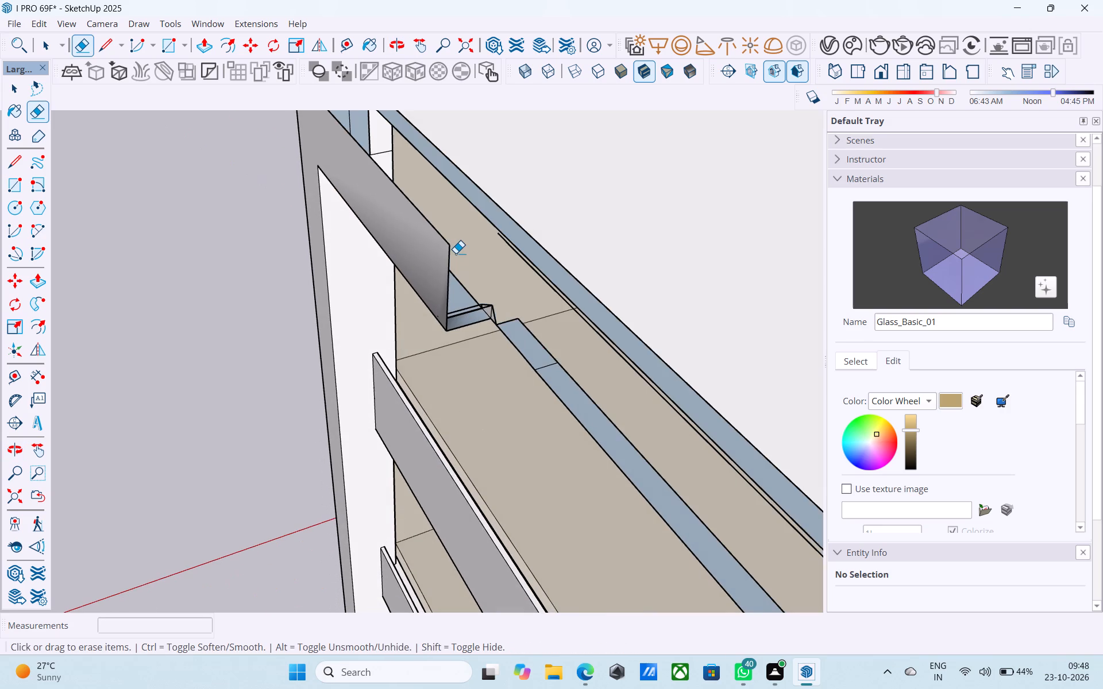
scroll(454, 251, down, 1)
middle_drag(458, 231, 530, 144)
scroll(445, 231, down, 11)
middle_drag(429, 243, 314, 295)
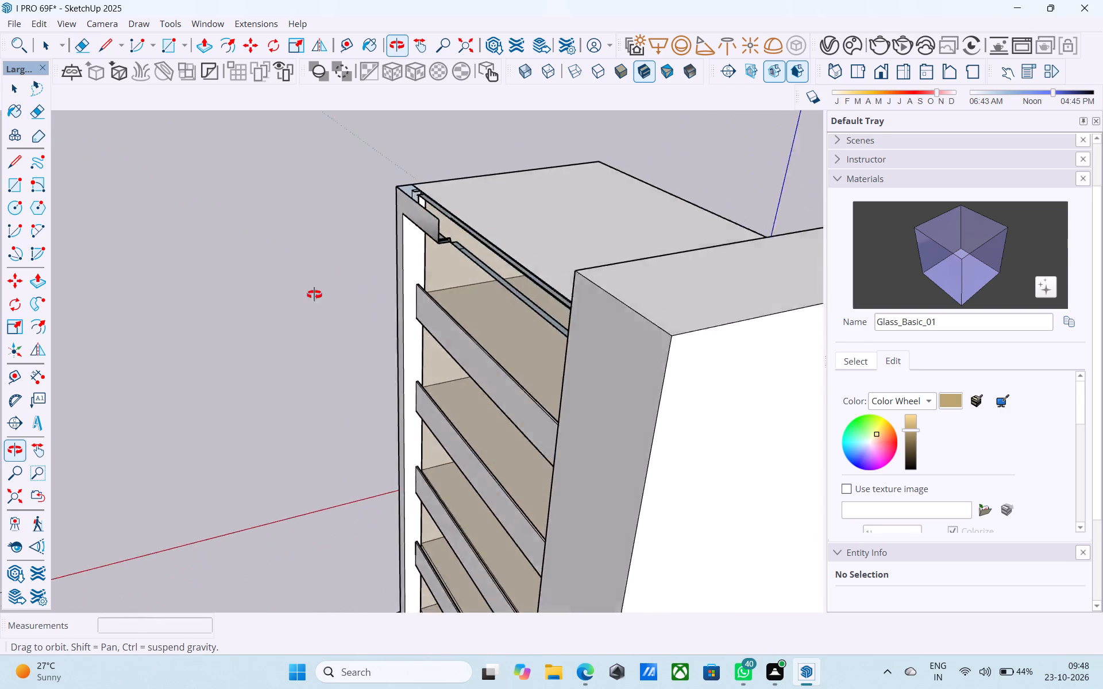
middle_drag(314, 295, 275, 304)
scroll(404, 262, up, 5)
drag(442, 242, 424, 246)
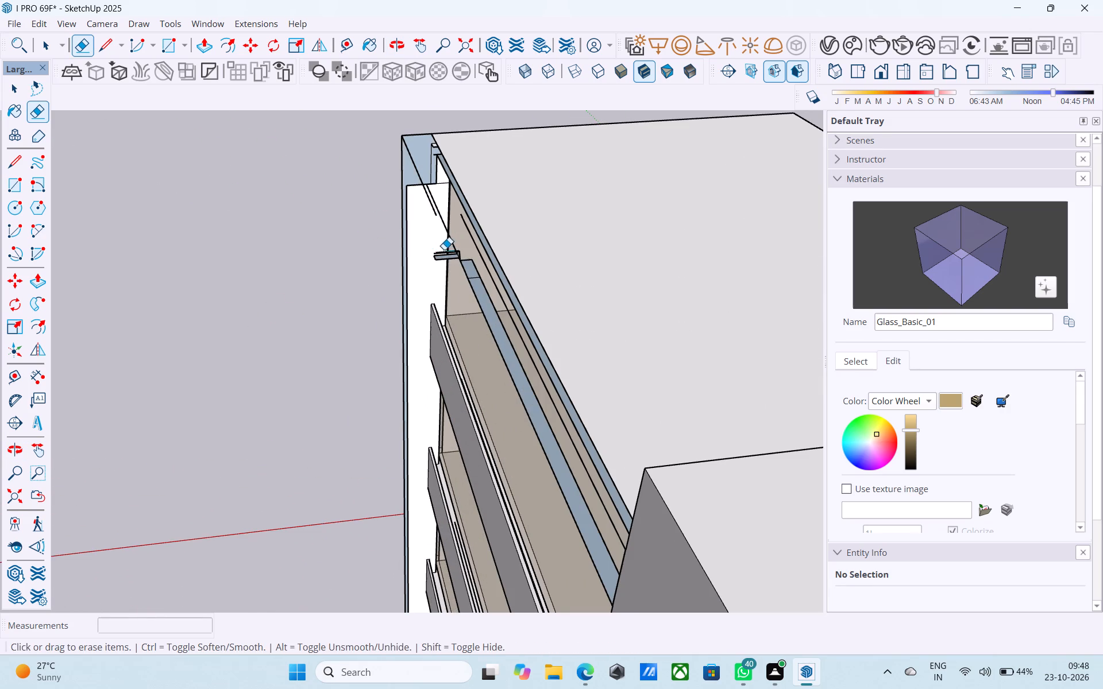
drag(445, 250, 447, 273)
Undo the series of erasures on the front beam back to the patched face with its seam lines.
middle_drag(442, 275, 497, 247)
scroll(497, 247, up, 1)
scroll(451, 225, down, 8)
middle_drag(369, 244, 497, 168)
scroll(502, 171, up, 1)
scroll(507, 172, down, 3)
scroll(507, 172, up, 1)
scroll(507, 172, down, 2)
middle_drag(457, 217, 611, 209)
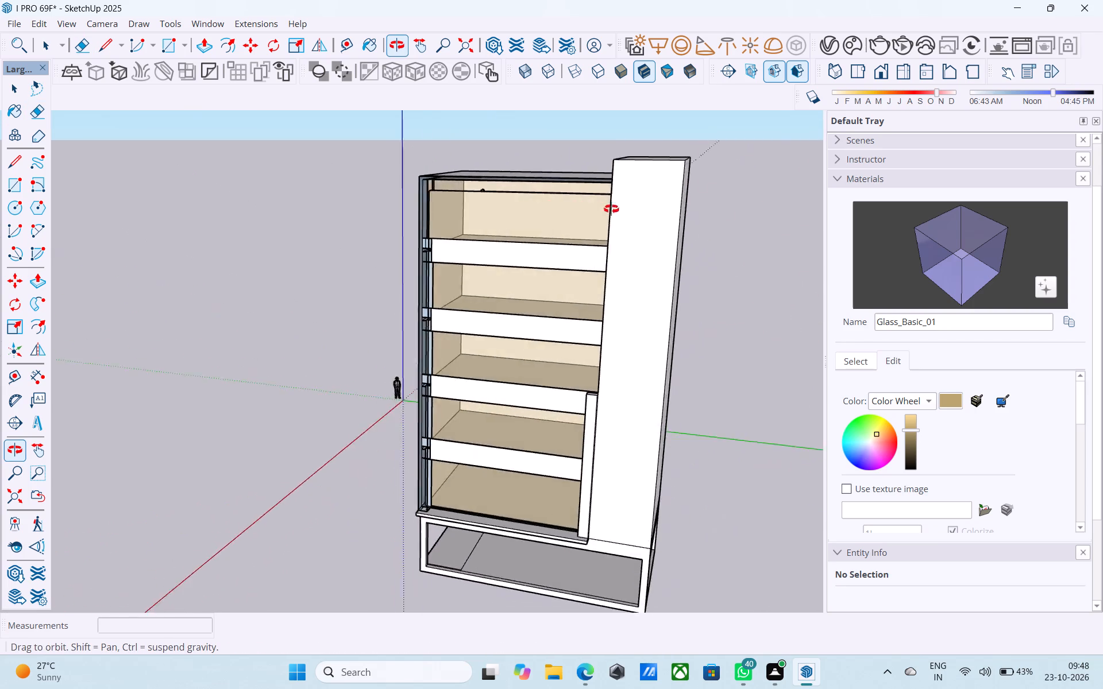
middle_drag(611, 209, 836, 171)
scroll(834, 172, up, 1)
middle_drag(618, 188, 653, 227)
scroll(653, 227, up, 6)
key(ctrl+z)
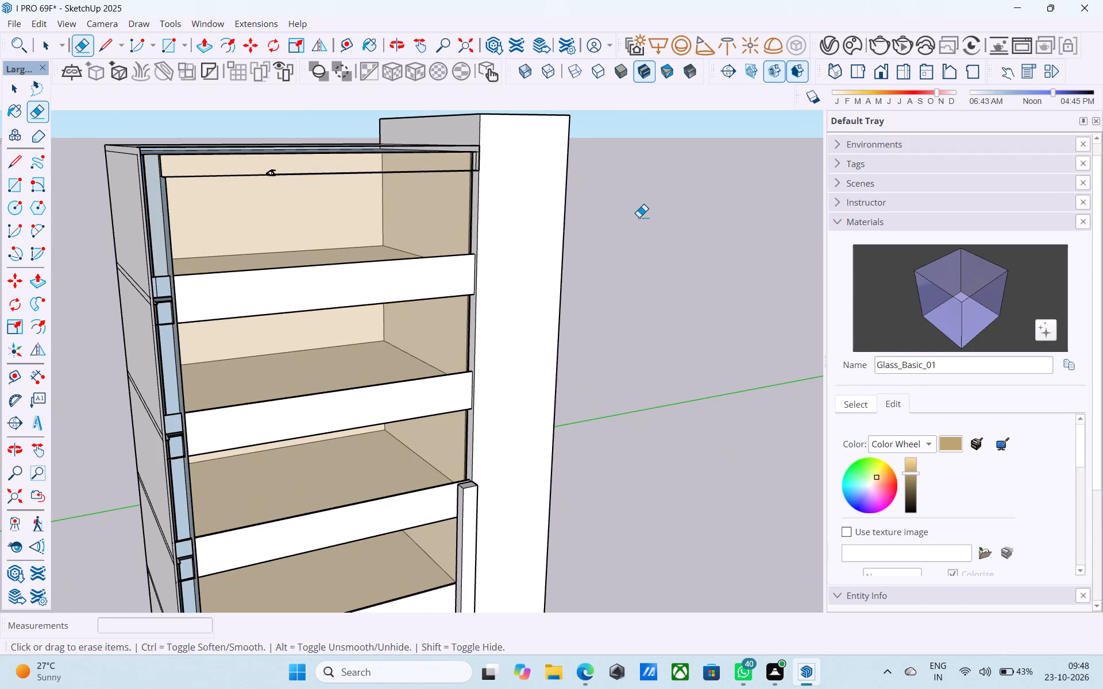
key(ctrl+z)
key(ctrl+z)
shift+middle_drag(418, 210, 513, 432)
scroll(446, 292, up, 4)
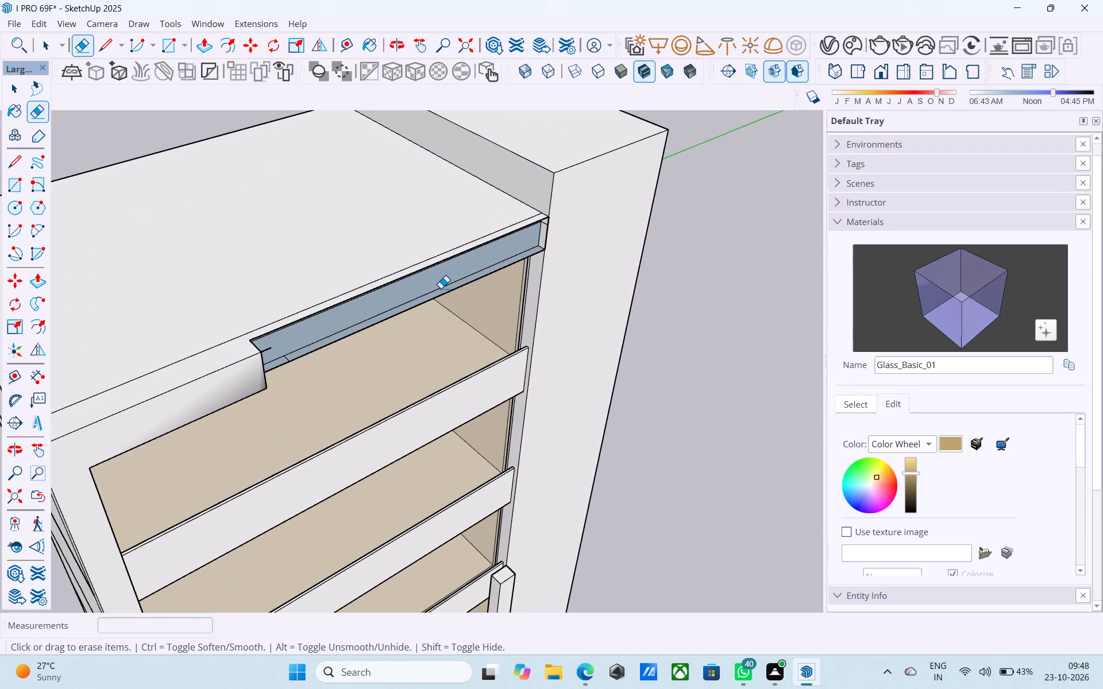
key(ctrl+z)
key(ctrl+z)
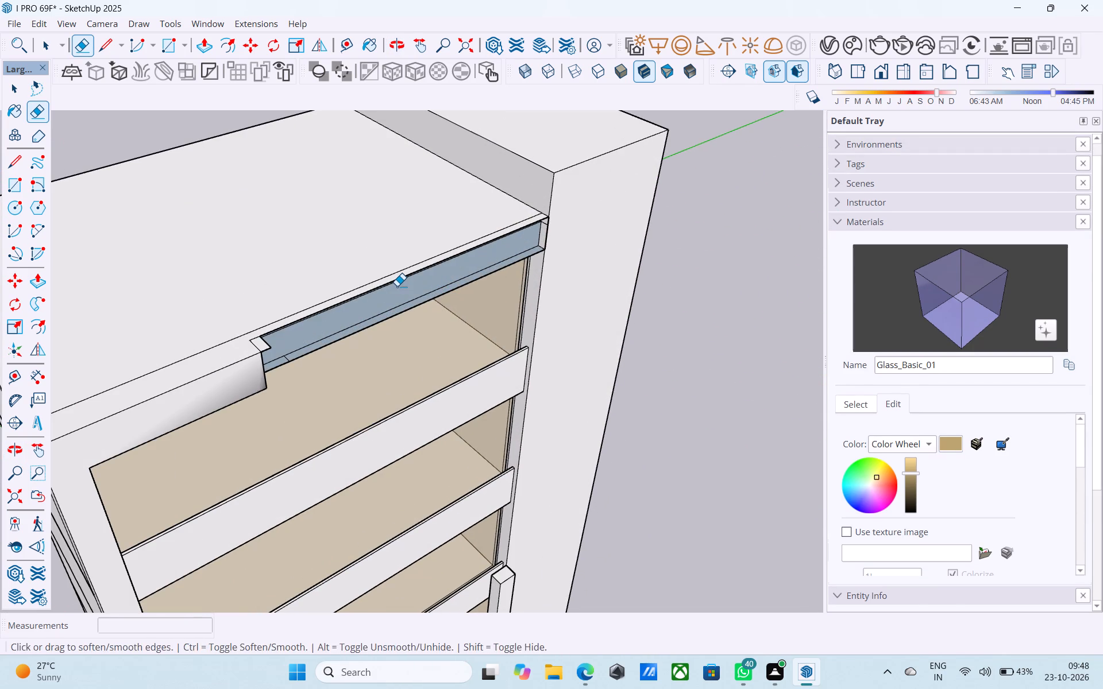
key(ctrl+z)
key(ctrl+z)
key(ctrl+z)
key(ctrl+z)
Draw a vertical line on the front beam's recessed face from the slanted edge's lower end to the top edge.
scroll(397, 286, up, 1)
middle_drag(396, 286, 198, 289)
key(space)
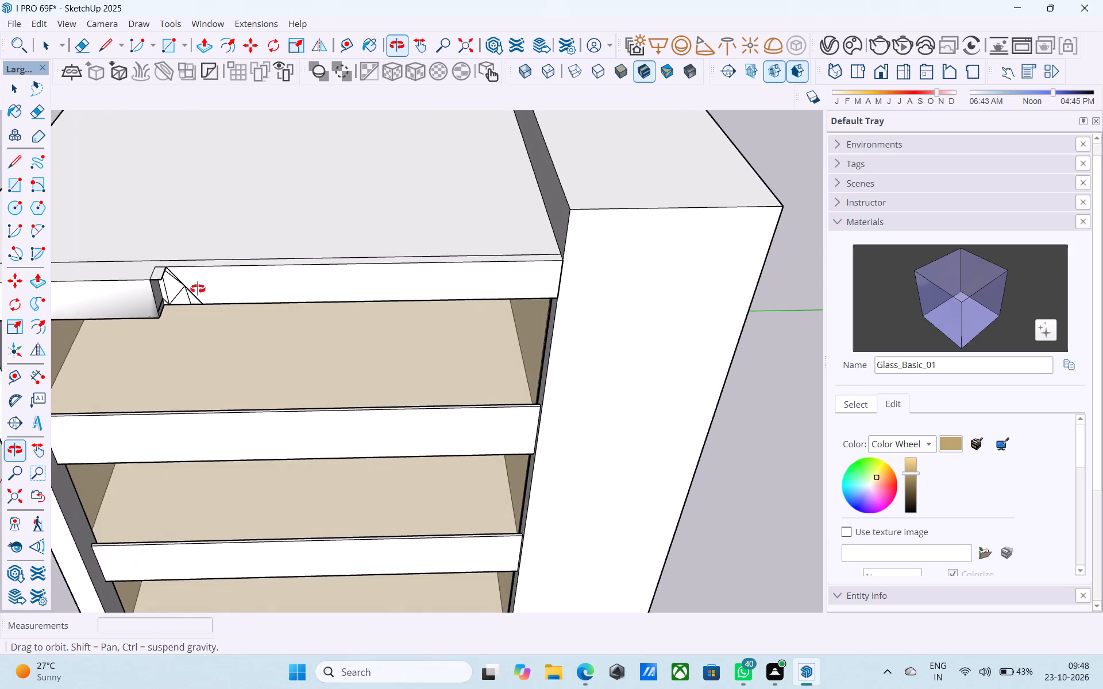
middle_drag(198, 289, 196, 289)
middle_drag(188, 285, 208, 285)
key(l)
scroll(211, 300, up, 5)
click(207, 322)
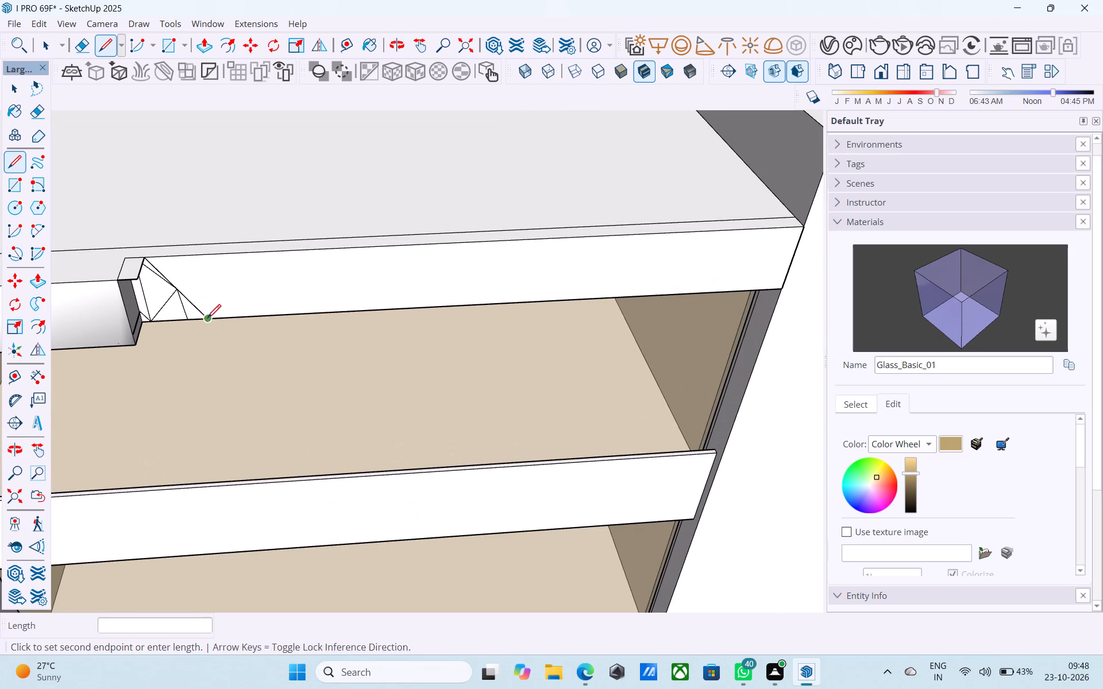
click(203, 256)
key(space)
Push the long recessed beam face beyond the new vertical line back toward the roof with Push/Pull.
click(252, 293)
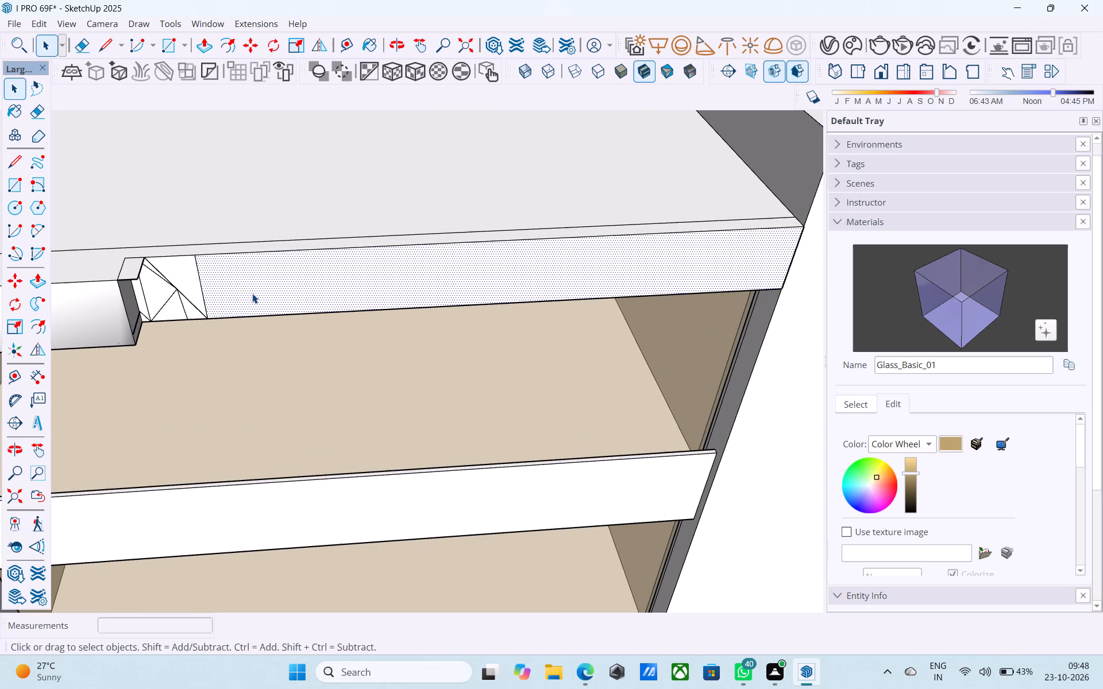
key(p)
click(252, 293)
click(266, 202)
key(space)
Examine the pushed-back part of the front beam and the patched gap from several angles.
scroll(265, 203, down, 4)
middle_drag(267, 211, 191, 212)
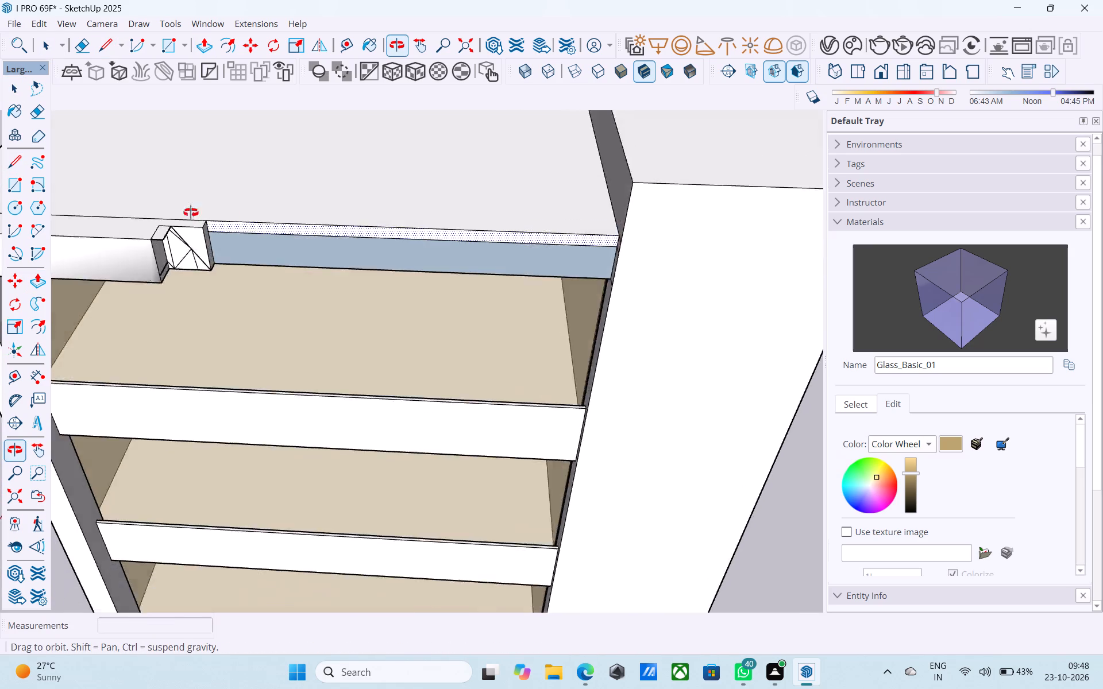
middle_drag(191, 212, 122, 195)
scroll(160, 213, up, 4)
scroll(218, 200, up, 3)
scroll(218, 199, down, 3)
middle_drag(214, 199, 179, 206)
middle_drag(179, 207, 292, 111)
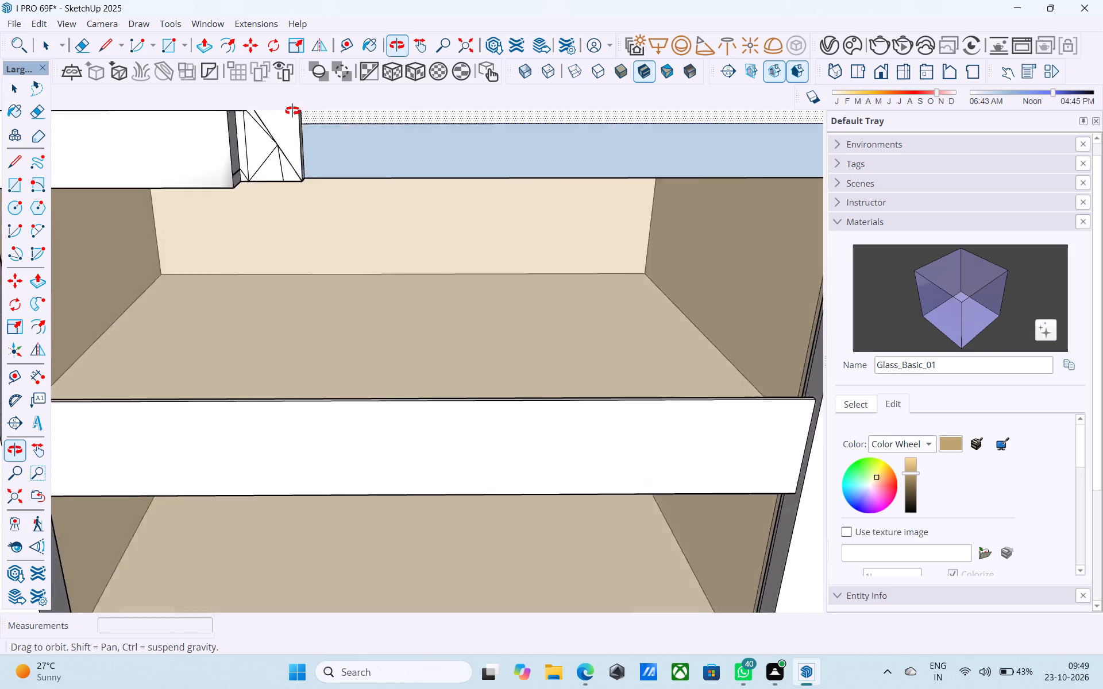
middle_drag(292, 111, 329, 225)
scroll(487, 249, down, 6)
scroll(585, 238, up, 1)
scroll(624, 226, down, 3)
middle_drag(611, 233, 618, 175)
Draw a vertical line across the front face of the beam stub from its bottom edge to its top edge.
scroll(362, 212, up, 2)
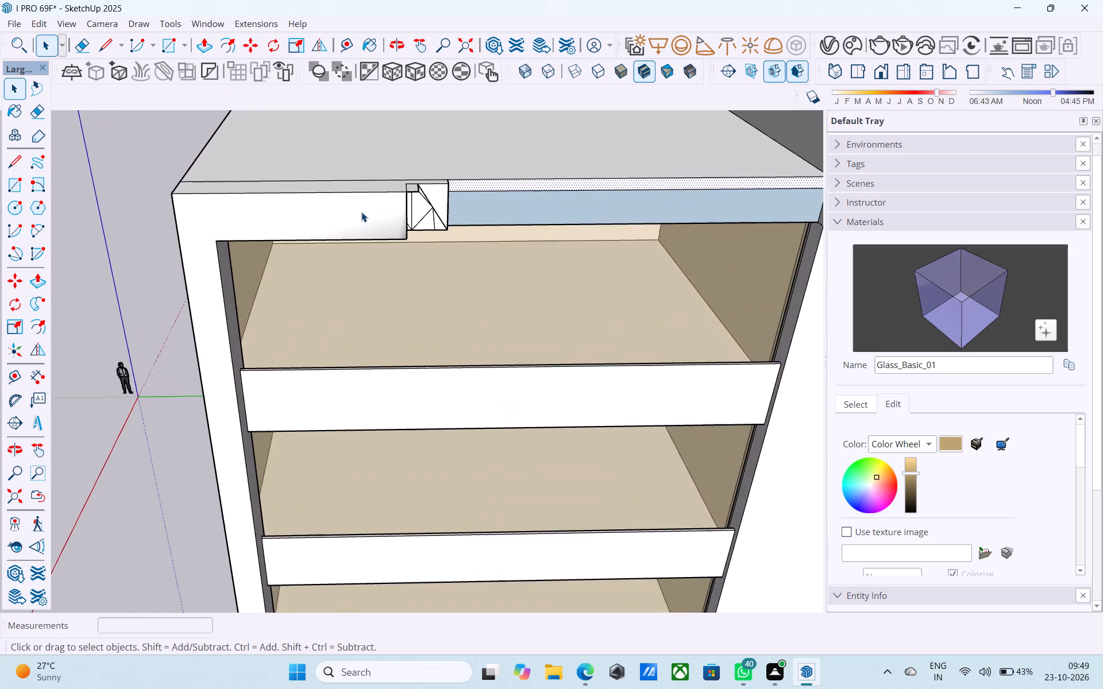
scroll(361, 212, up, 2)
scroll(361, 212, down, 4)
middle_drag(358, 211, 356, 223)
scroll(356, 223, up, 8)
key(l)
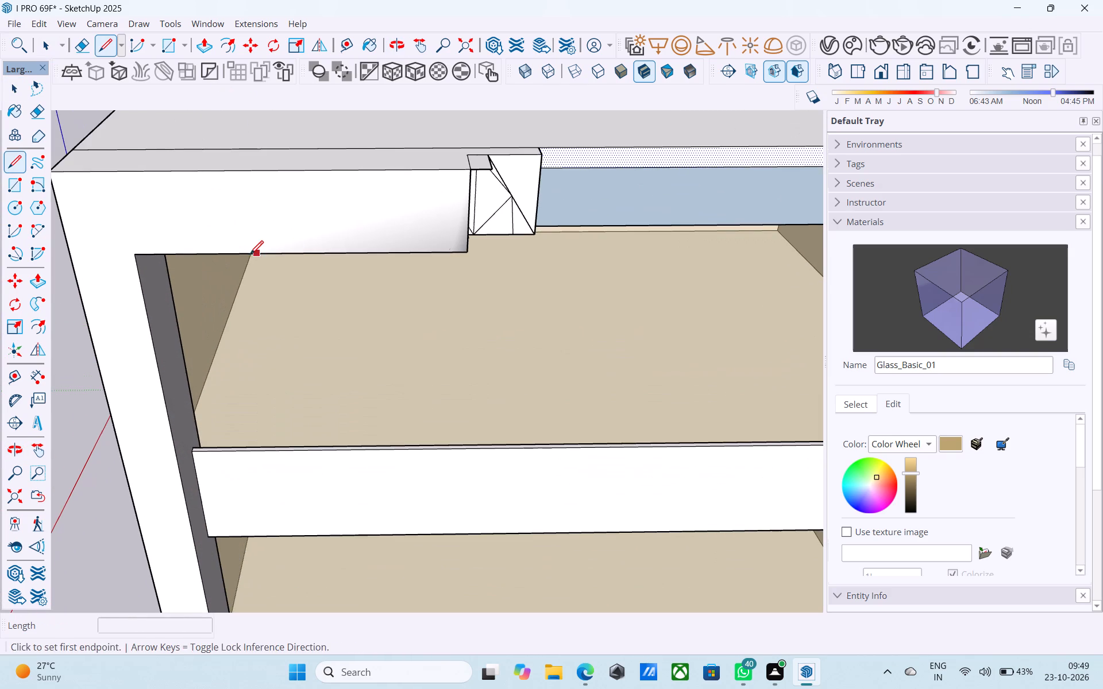
click(250, 256)
click(244, 163)
key(space)
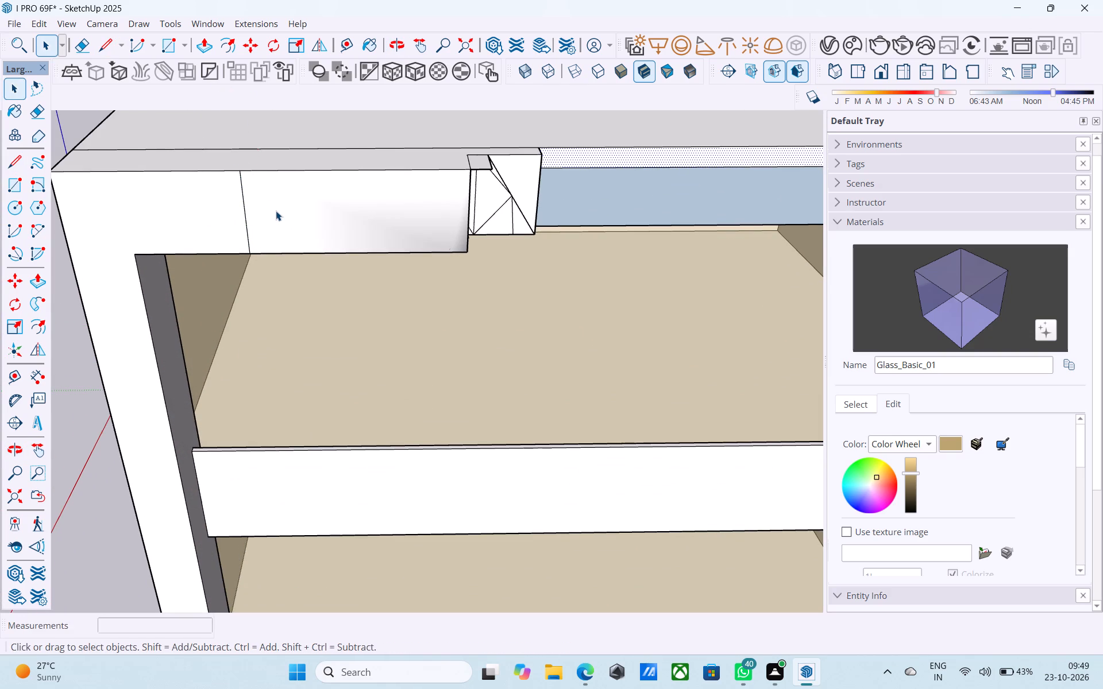
Draw a second vertical line on the front beam stub's face, from its bottom edge to its top edge.
key(l)
click(321, 261)
key(l)
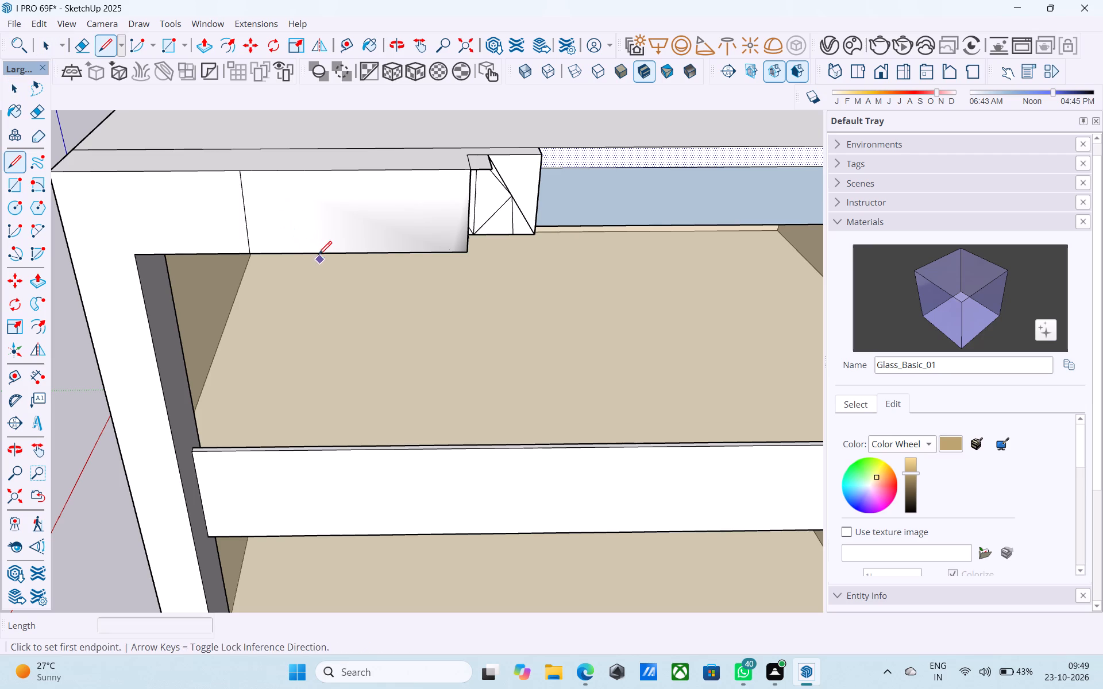
click(317, 254)
click(311, 171)
Push the stub's face panel between the two vertical lines back to the roof edge with Push/Pull.
key(space)
click(298, 200)
key(p)
click(298, 200)
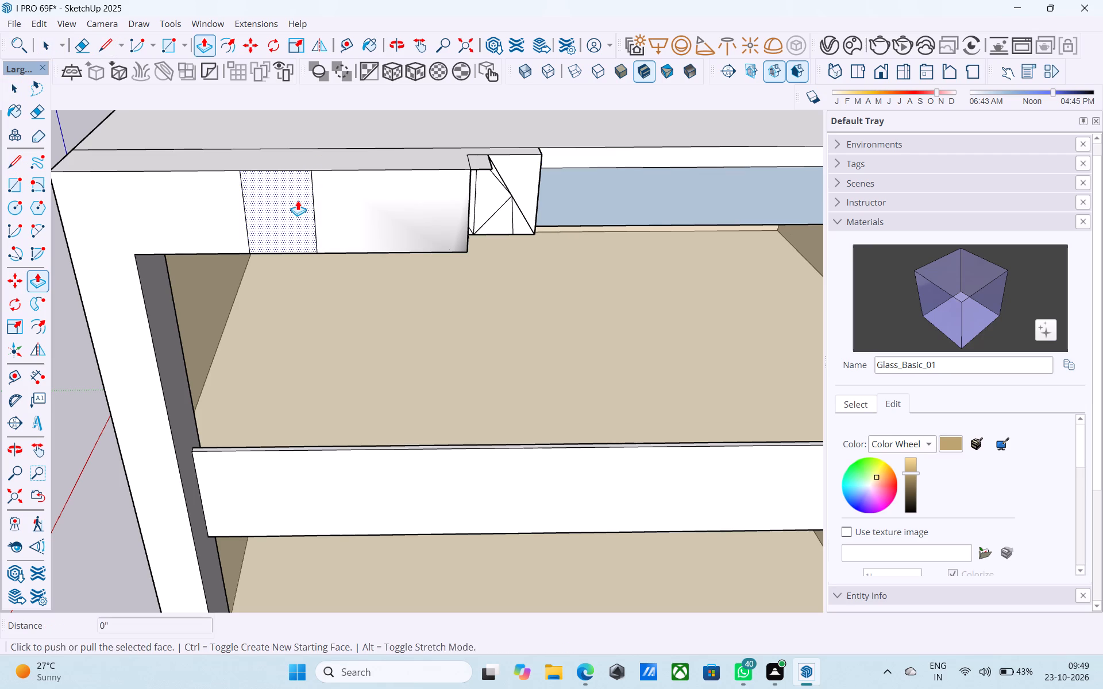
click(294, 156)
Push the exposed side face of the corner stub back to the corner post with Push/Pull.
key(space)
middle_drag(276, 185, 163, 176)
scroll(248, 185, up, 1)
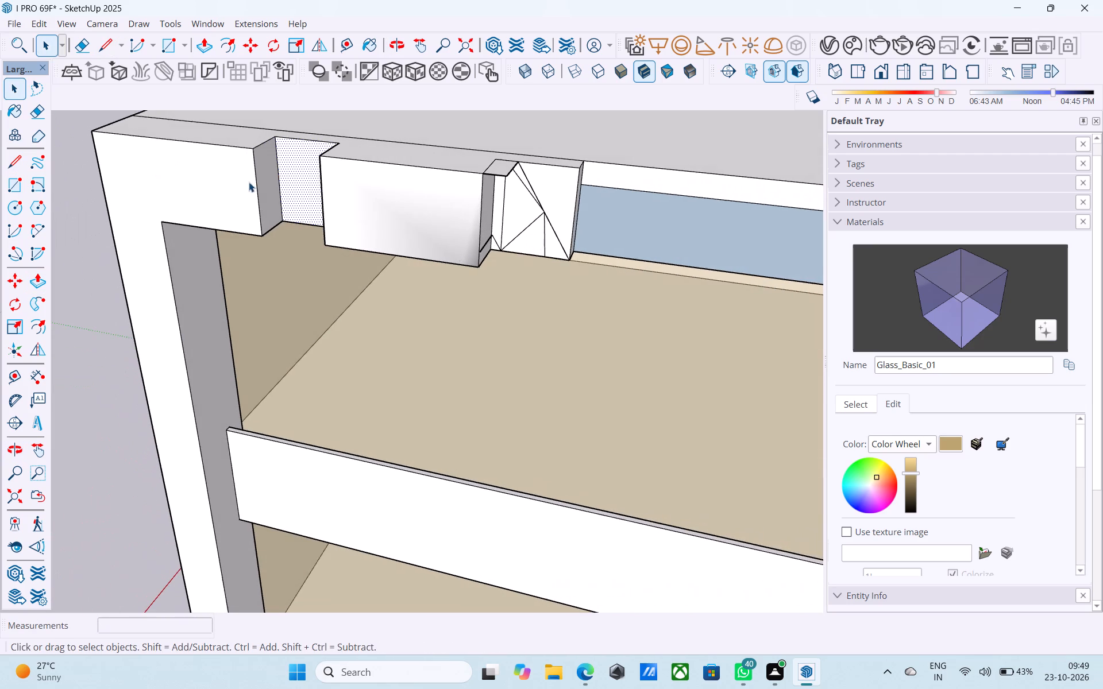
click(261, 176)
key(p)
click(262, 177)
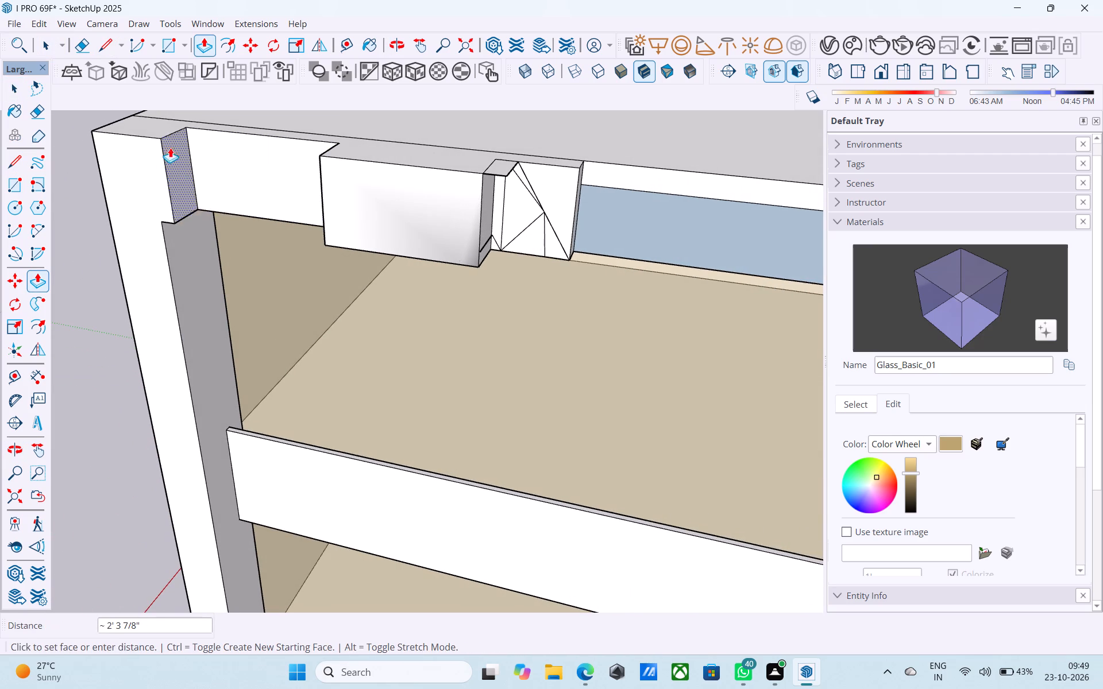
click(164, 146)
key(space)
Push the remaining front block's side face about 3' 6" along the beam to remove the block.
middle_drag(169, 152, 543, 164)
click(399, 210)
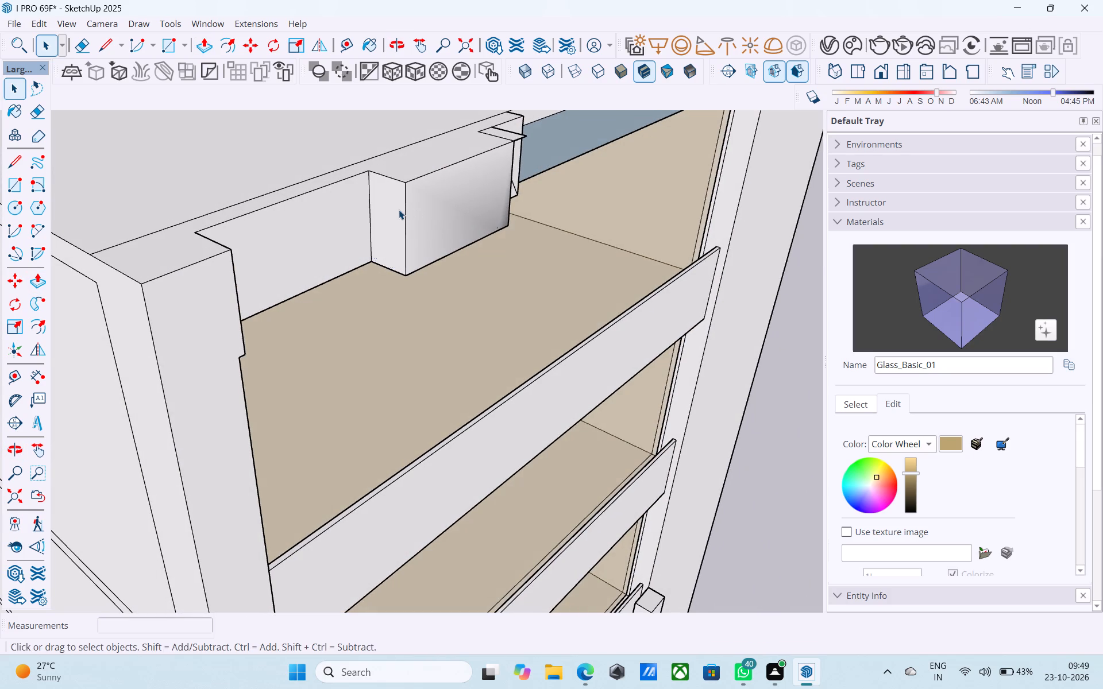
key(p)
click(399, 210)
drag(521, 154, 530, 152)
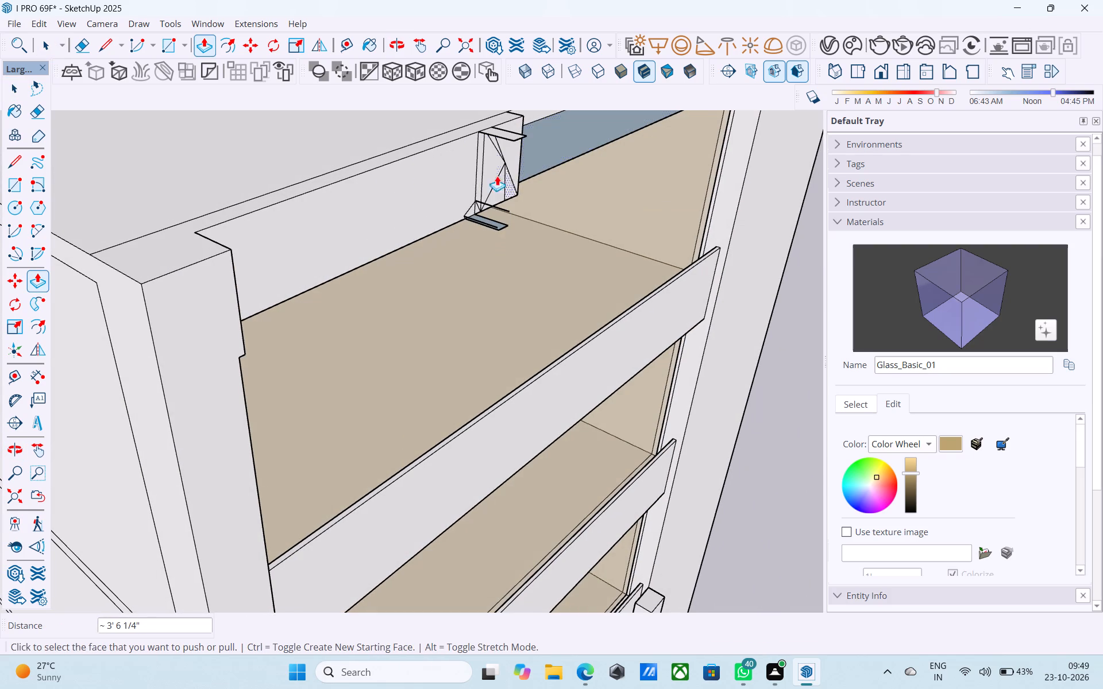
Erase the recessed beam face's boundary edge and the triangulated edges at the beam's free end.
middle_drag(467, 186, 394, 172)
key(e)
drag(394, 173, 493, 168)
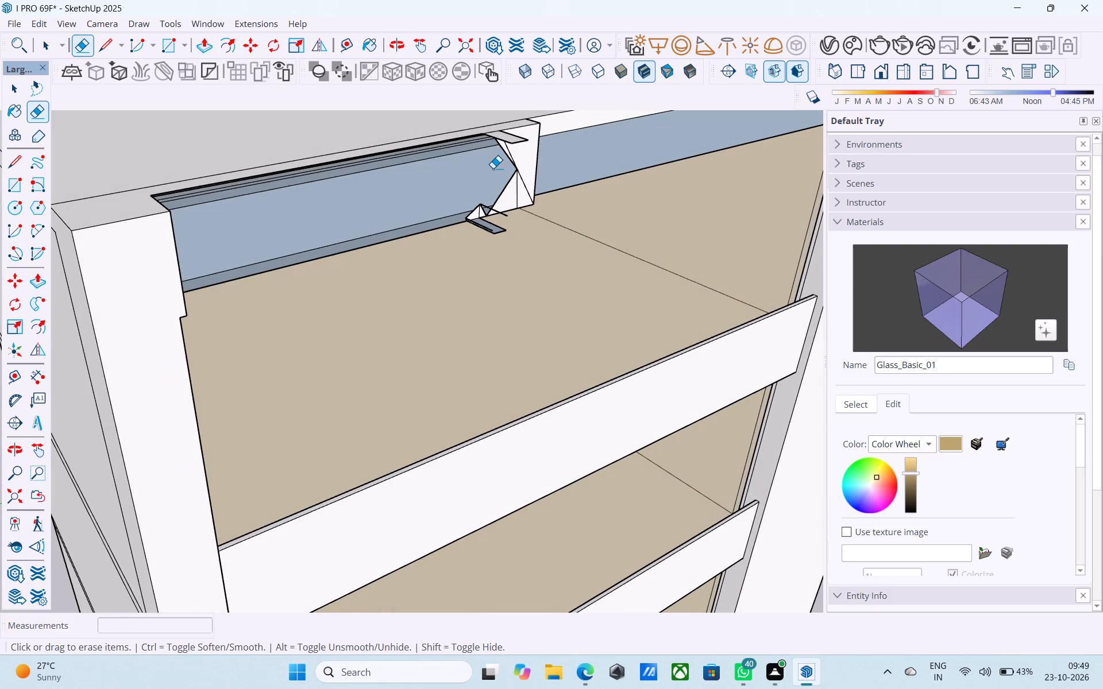
middle_drag(491, 170, 516, 213)
click(523, 181)
click(522, 180)
click(522, 183)
Erase the leftover fragments and loose lines along the open beam's lower edge, undoing the erasure that removes its back face.
scroll(492, 215, up, 6)
drag(507, 262, 487, 278)
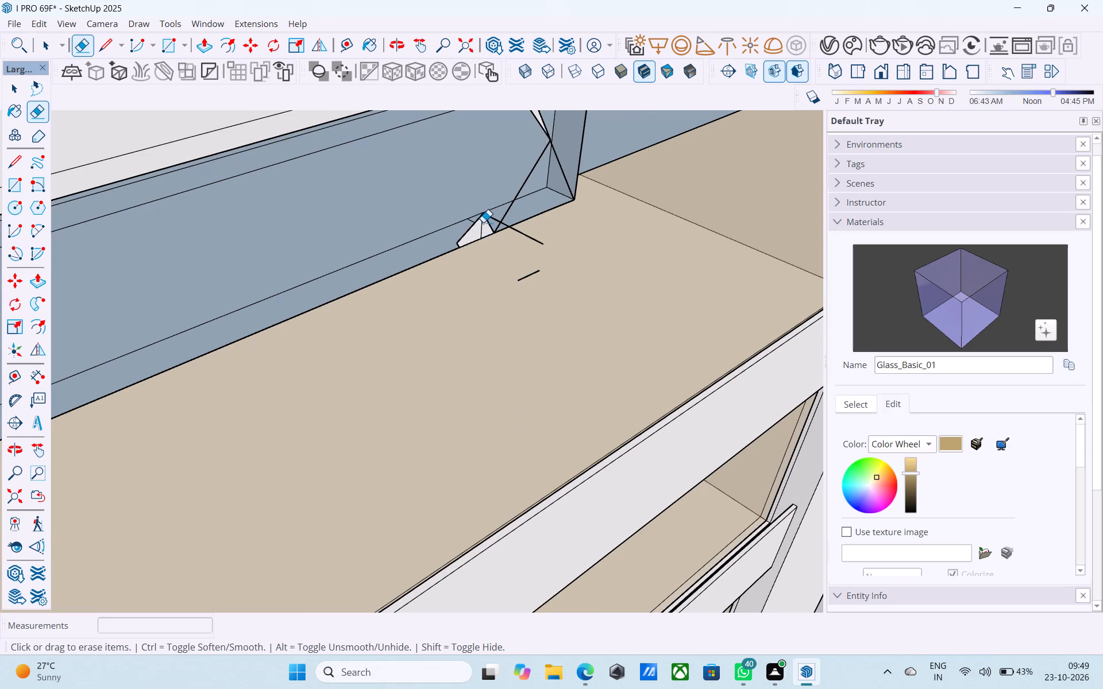
click(483, 221)
click(487, 219)
drag(488, 215, 482, 218)
key(ctrl+z)
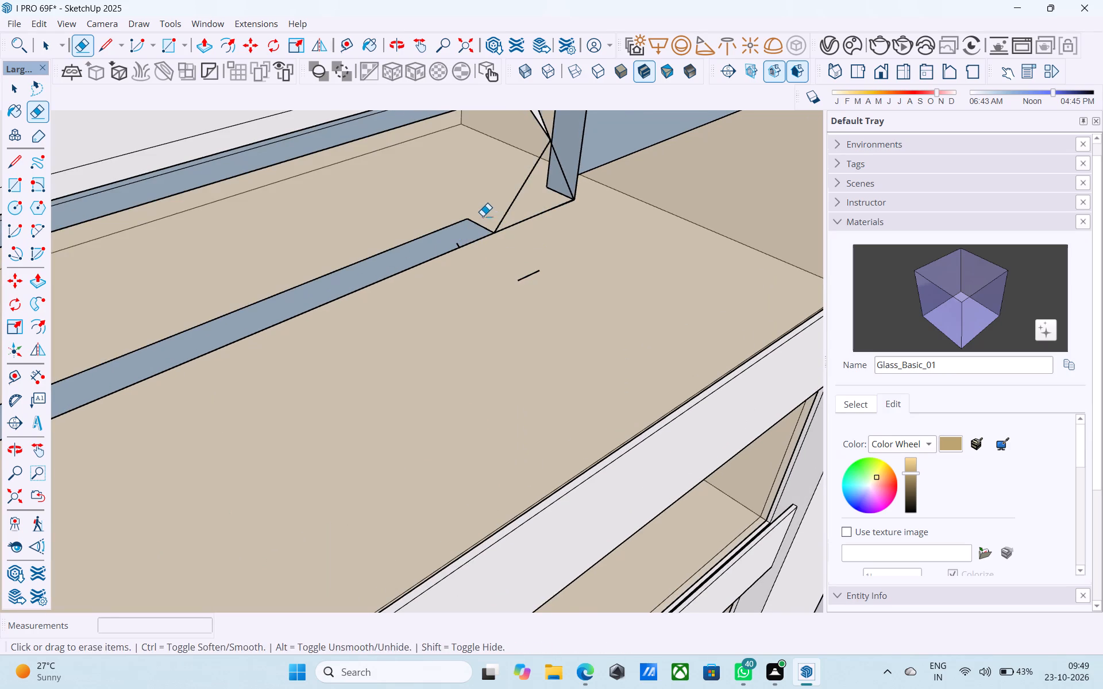
middle_drag(481, 218, 431, 272)
scroll(466, 258, up, 4)
click(481, 237)
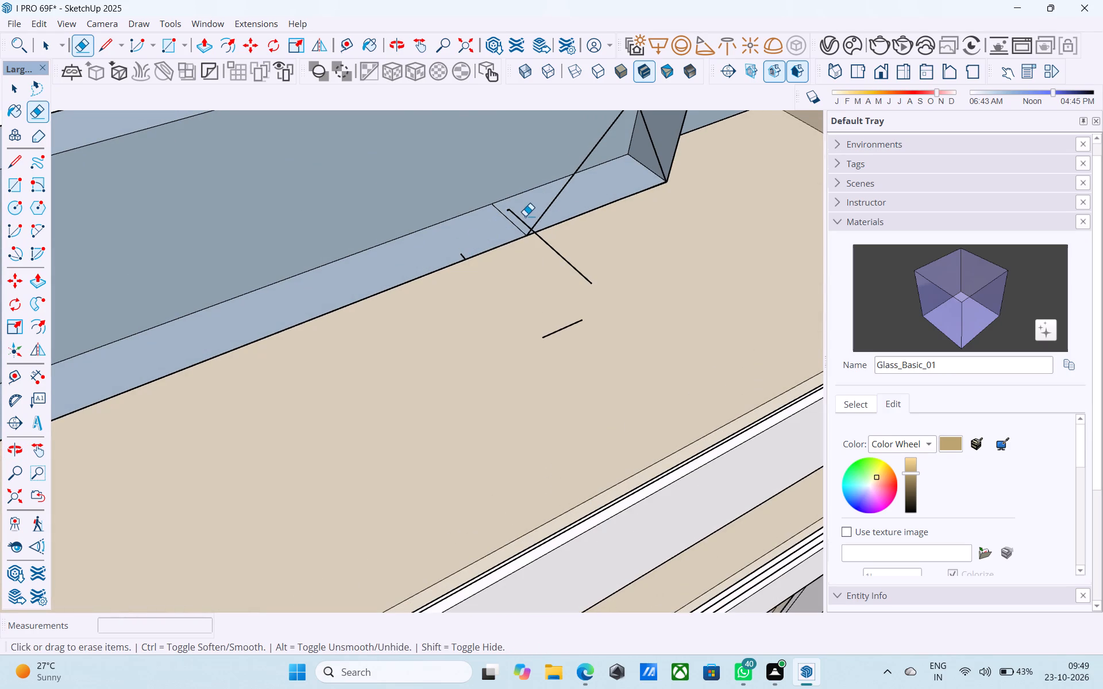
drag(526, 215, 516, 217)
drag(516, 218, 504, 224)
click(547, 200)
Erase the remaining slanted line, the leftover strip face and the stray edges inside the open beam section.
scroll(587, 200, down, 3)
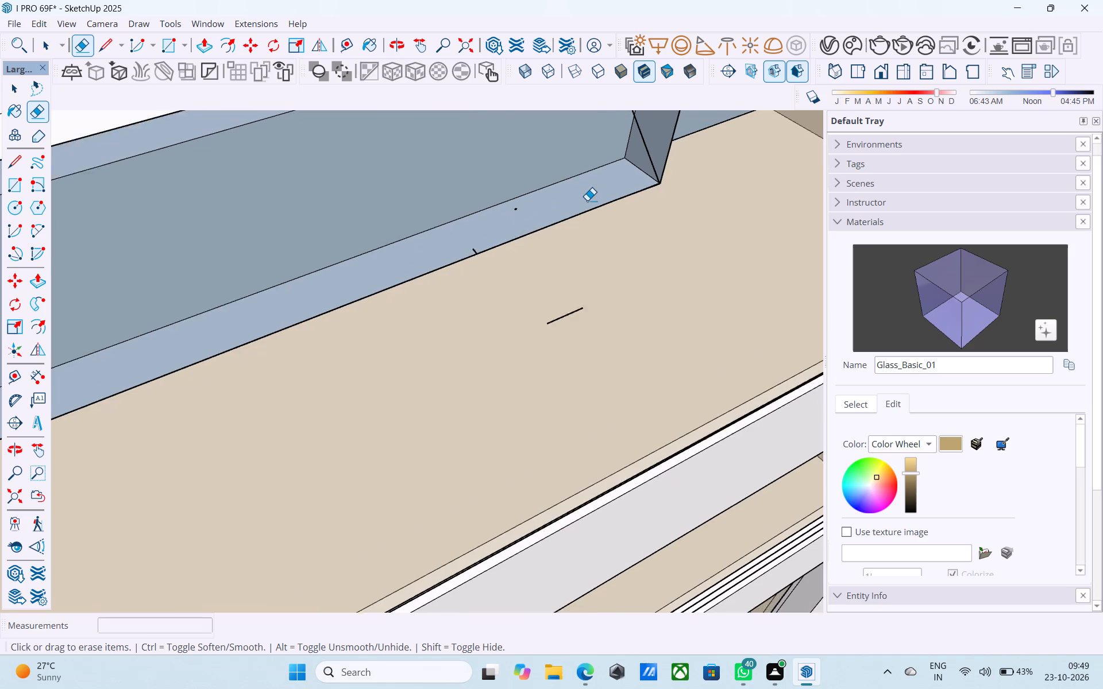
scroll(587, 200, down, 7)
click(626, 174)
middle_drag(616, 146, 498, 184)
scroll(673, 198, up, 3)
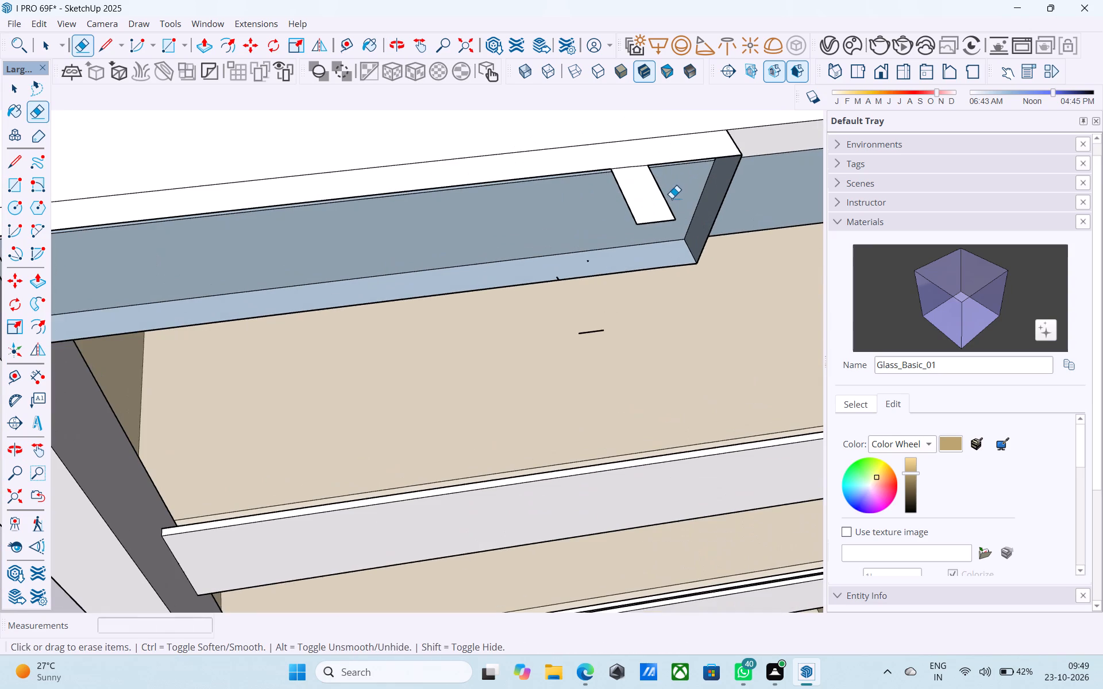
drag(654, 202, 670, 199)
drag(652, 210, 632, 215)
drag(649, 209, 674, 203)
drag(674, 211, 670, 221)
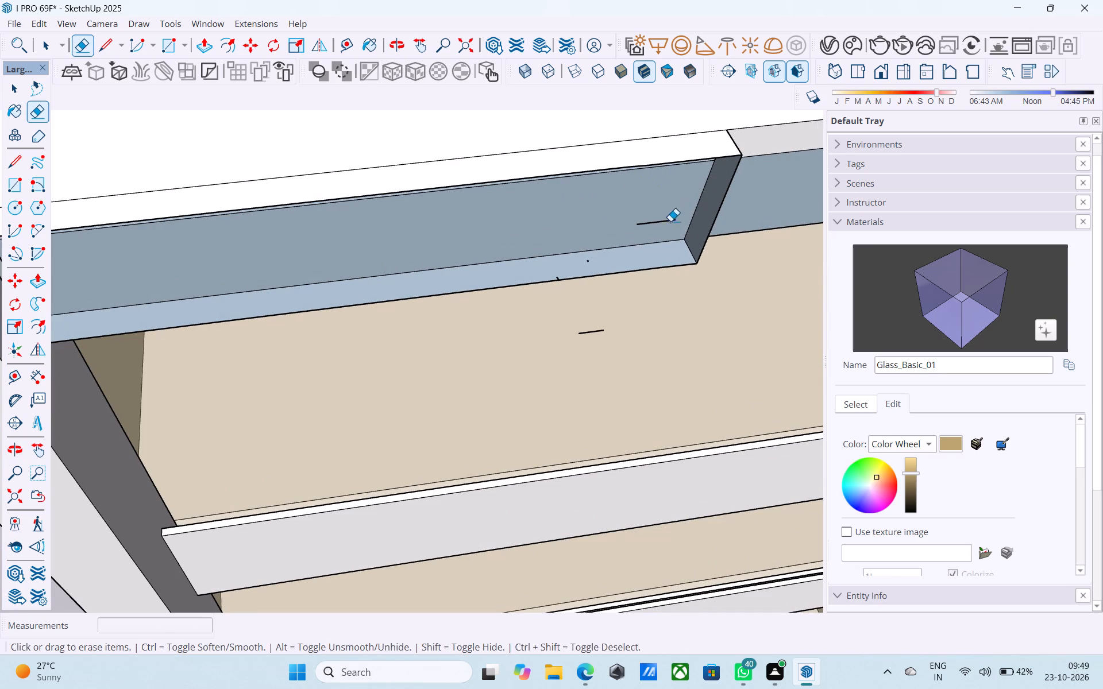
drag(670, 221, 664, 227)
drag(594, 259, 588, 261)
drag(587, 262, 573, 262)
Draw a rectangle of 2' by about 9' 4" closing the open beam's front, from its lower free corner to the upper post-side corner.
scroll(584, 258, down, 2)
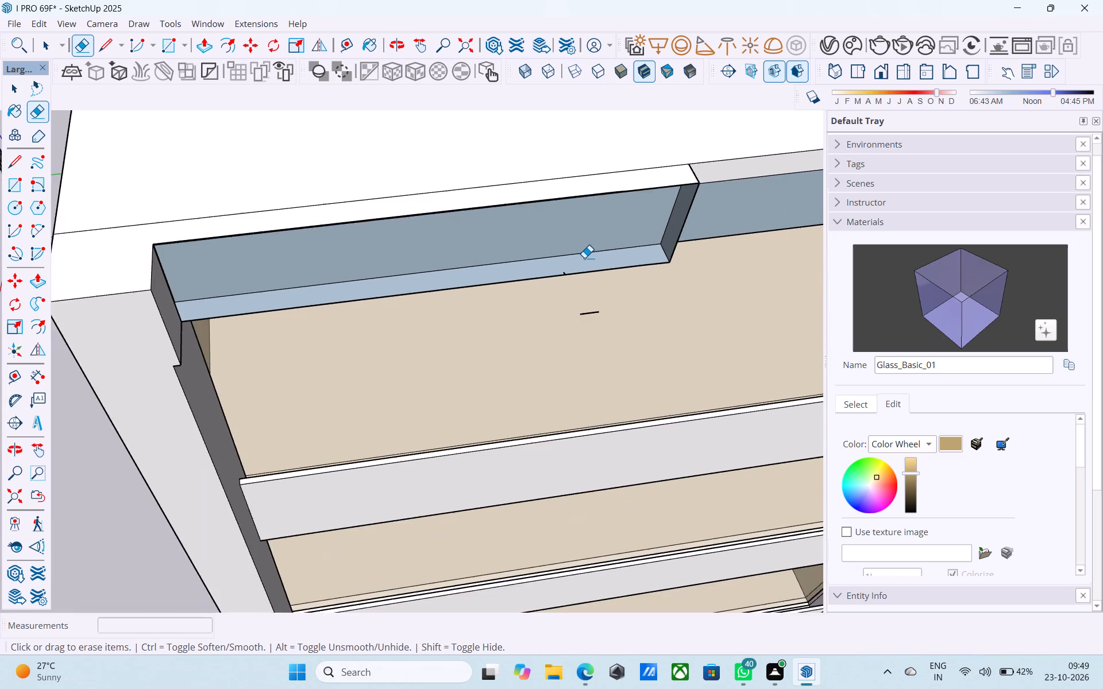
scroll(584, 258, down, 2)
key(r)
click(666, 258)
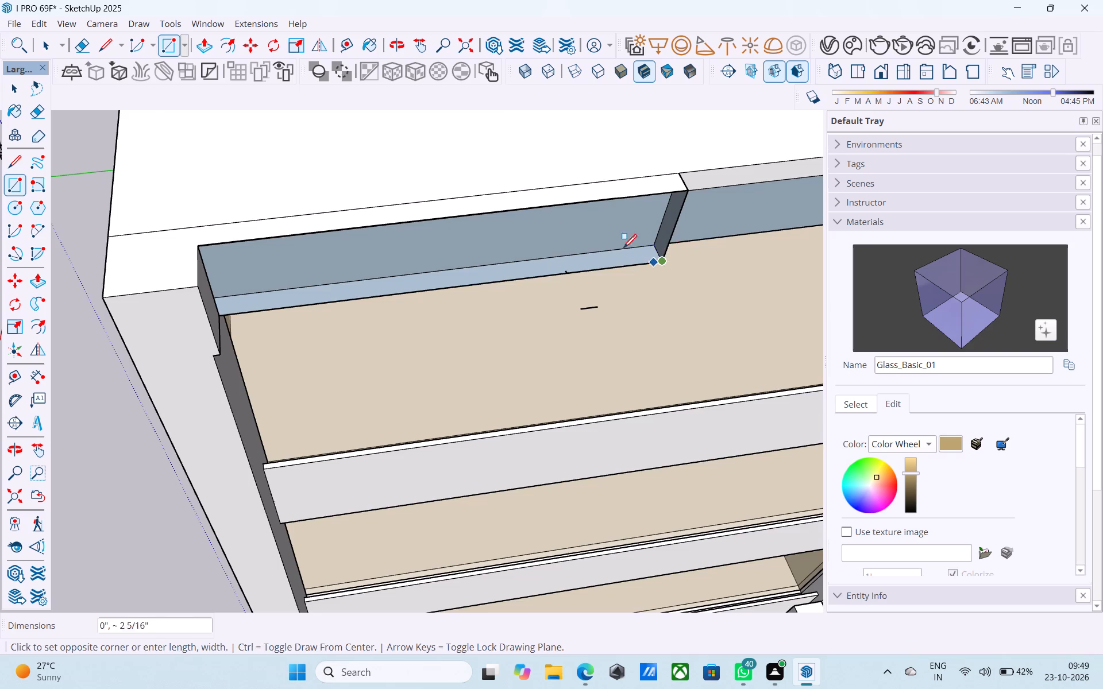
scroll(537, 234, down, 1)
shift+middle_drag(537, 235, 318, 182)
scroll(276, 165, up, 2)
click(272, 142)
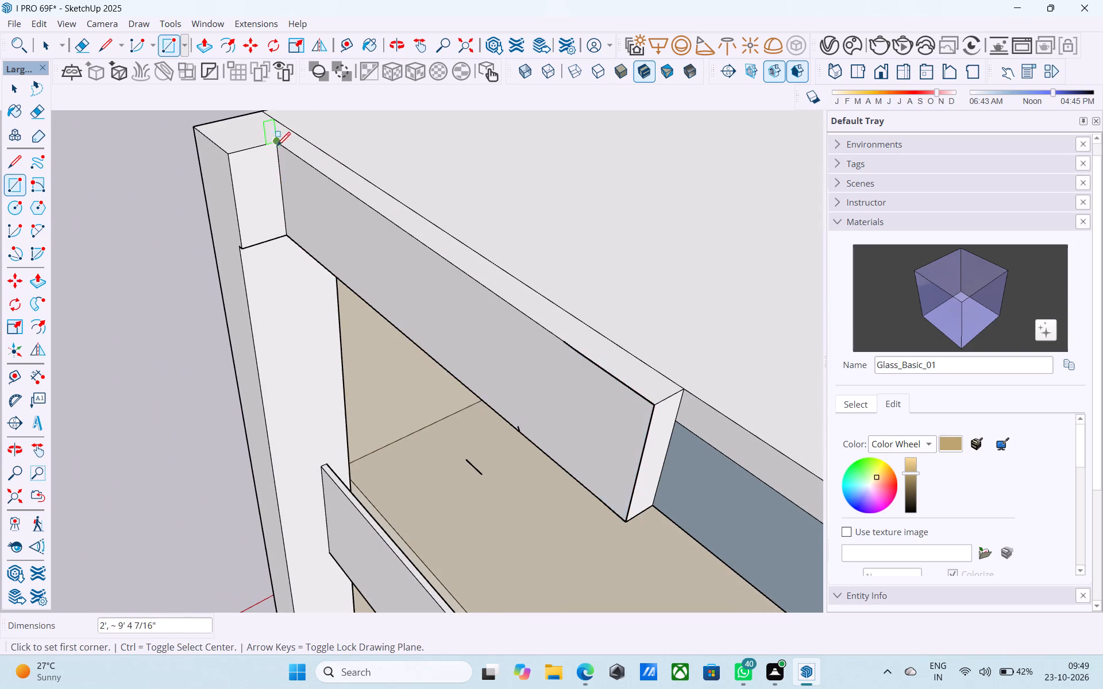
Pull the front beam's free end face 16' along the roof edge to meet the tower.
scroll(278, 149, down, 2)
shift+middle_drag(303, 222, 278, 157)
shift+middle_drag(397, 239, 598, 190)
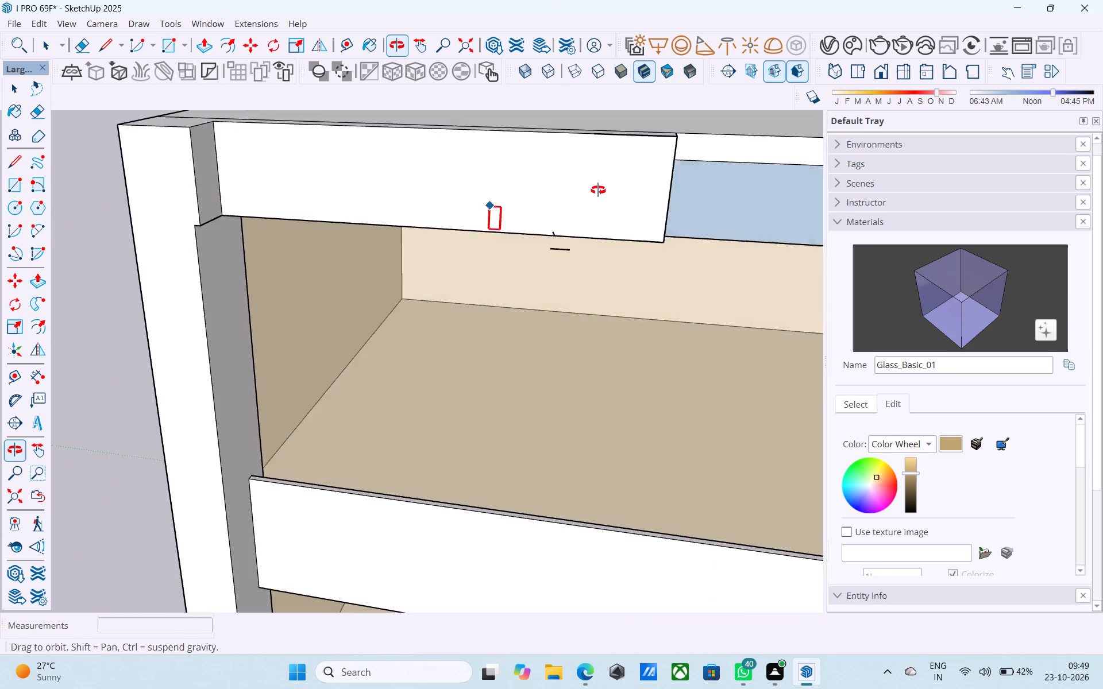
shift+middle_drag(598, 190, 339, 204)
scroll(318, 198, down, 2)
scroll(318, 198, up, 1)
scroll(317, 198, down, 8)
middle_drag(317, 212, 287, 219)
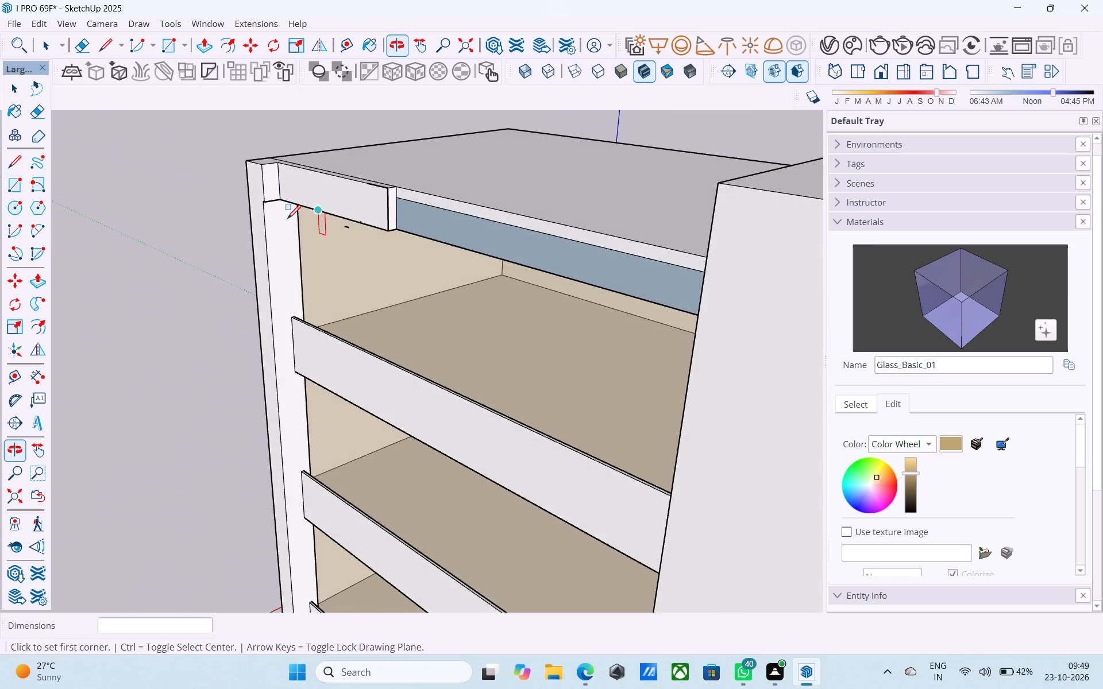
scroll(379, 233, up, 5)
key(space)
click(399, 207)
key(p)
click(399, 208)
middle_drag(448, 225, 538, 229)
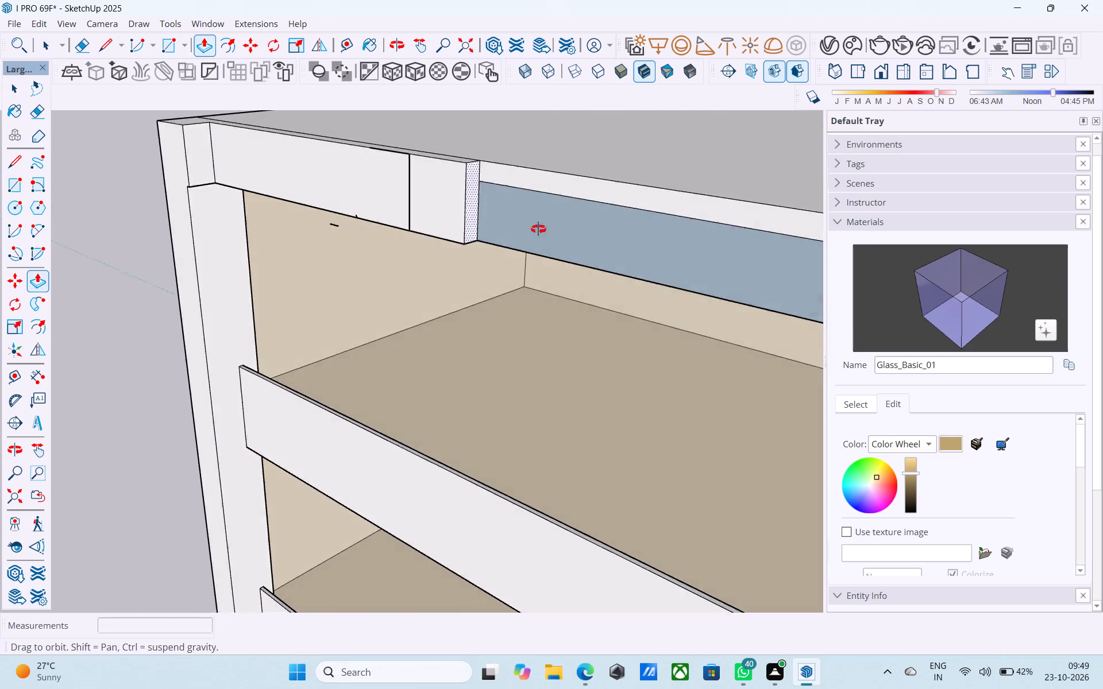
middle_drag(538, 229, 689, 418)
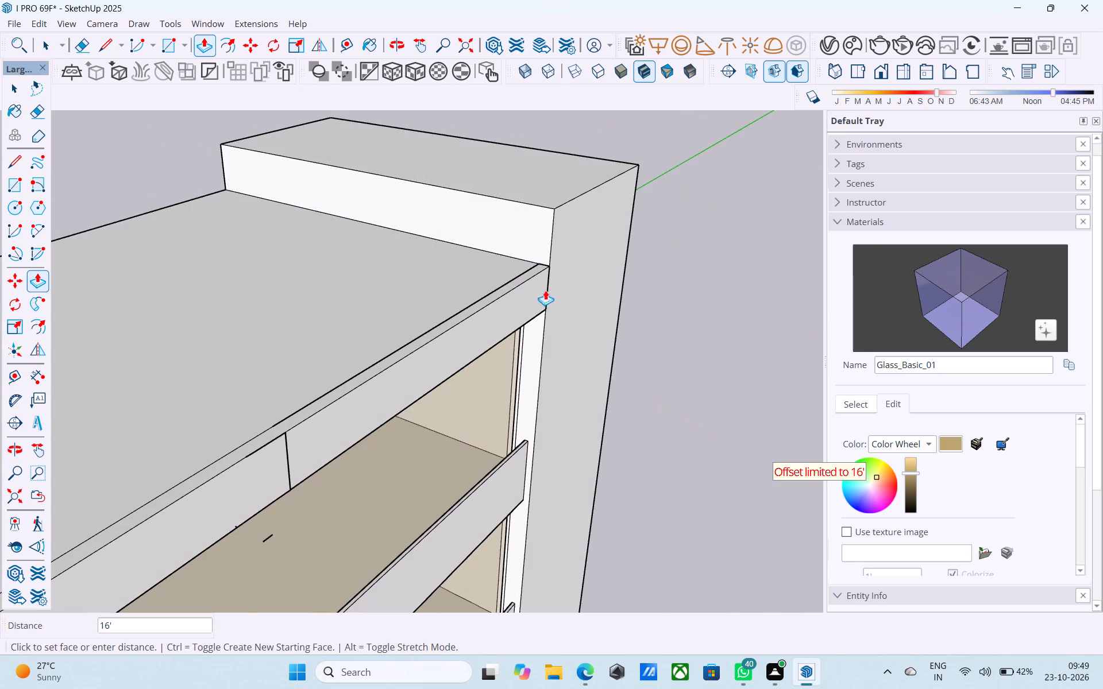
click(523, 216)
Remove the vertical seam on the extended beam's front face and the two leftover edge segments along its top edge.
scroll(287, 431, up, 3)
key(e)
drag(291, 448, 286, 449)
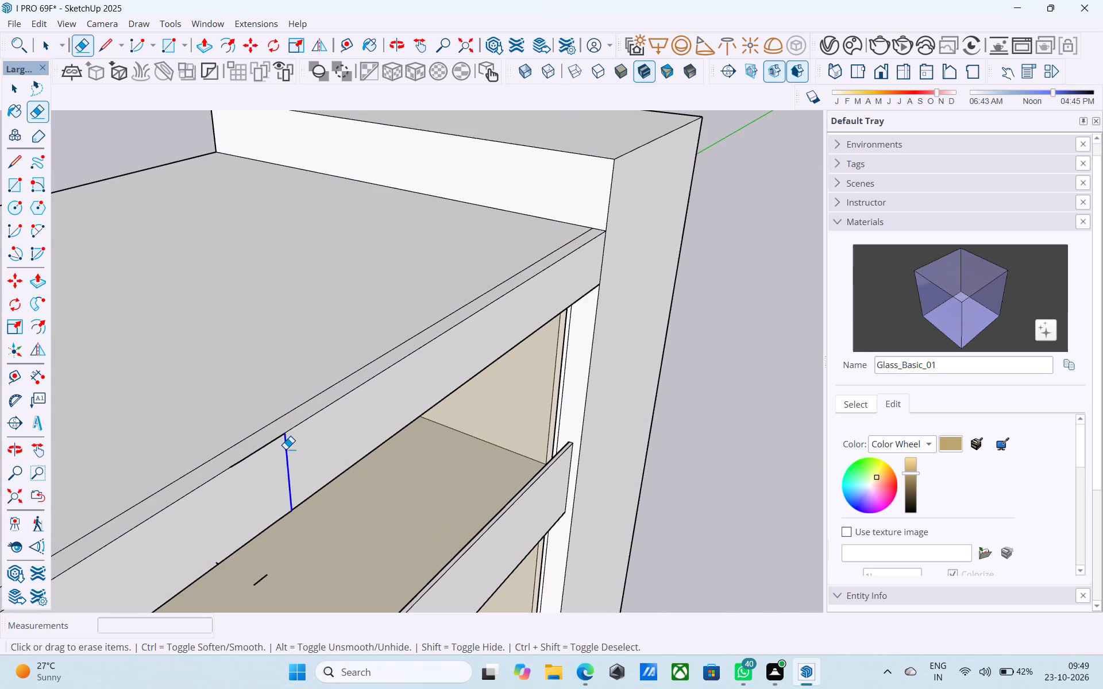
drag(286, 449, 285, 450)
scroll(280, 449, up, 6)
key(space)
click(260, 439)
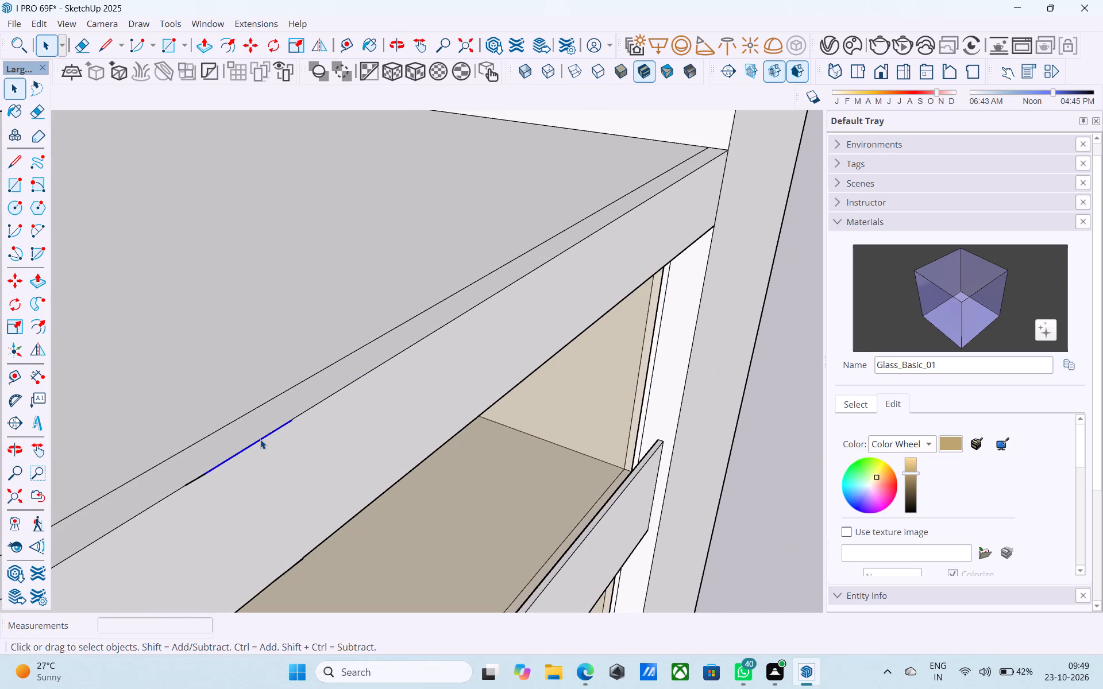
key(Delete)
click(202, 474)
key(Delete)
Delete the loose line below the front beam and the tiny stray edge at its lower edge.
scroll(458, 304, down, 18)
middle_drag(590, 302, 306, 287)
scroll(314, 366, up, 4)
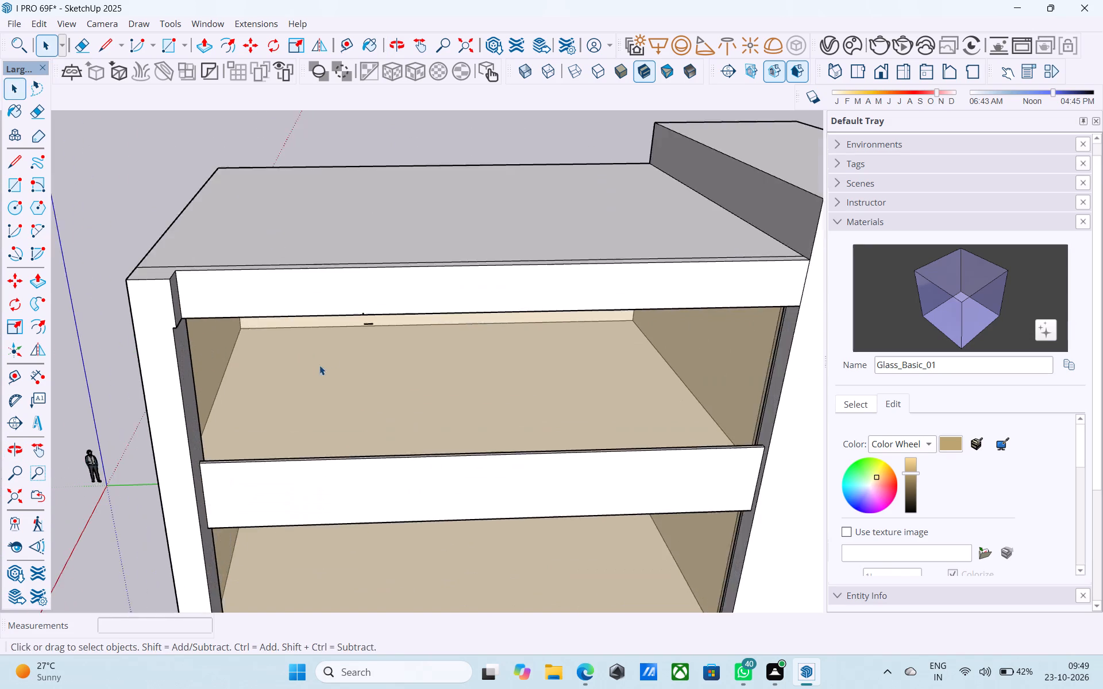
scroll(319, 365, up, 5)
click(376, 317)
key(Delete)
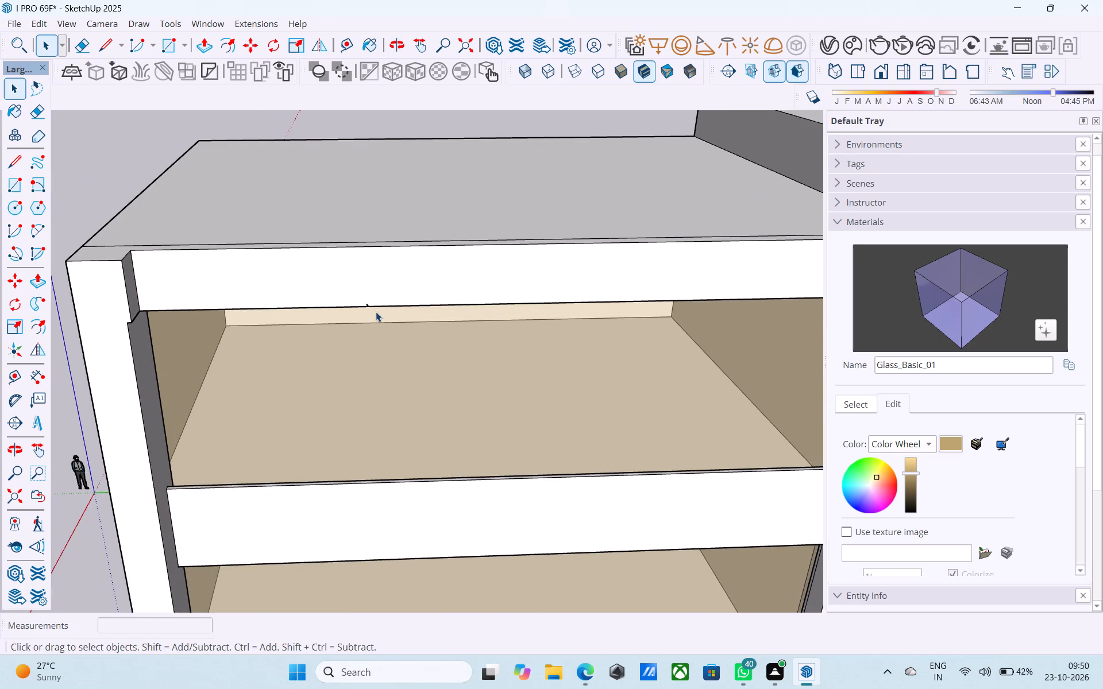
scroll(376, 312, up, 6)
click(362, 301)
key(Delete)
scroll(376, 293, down, 13)
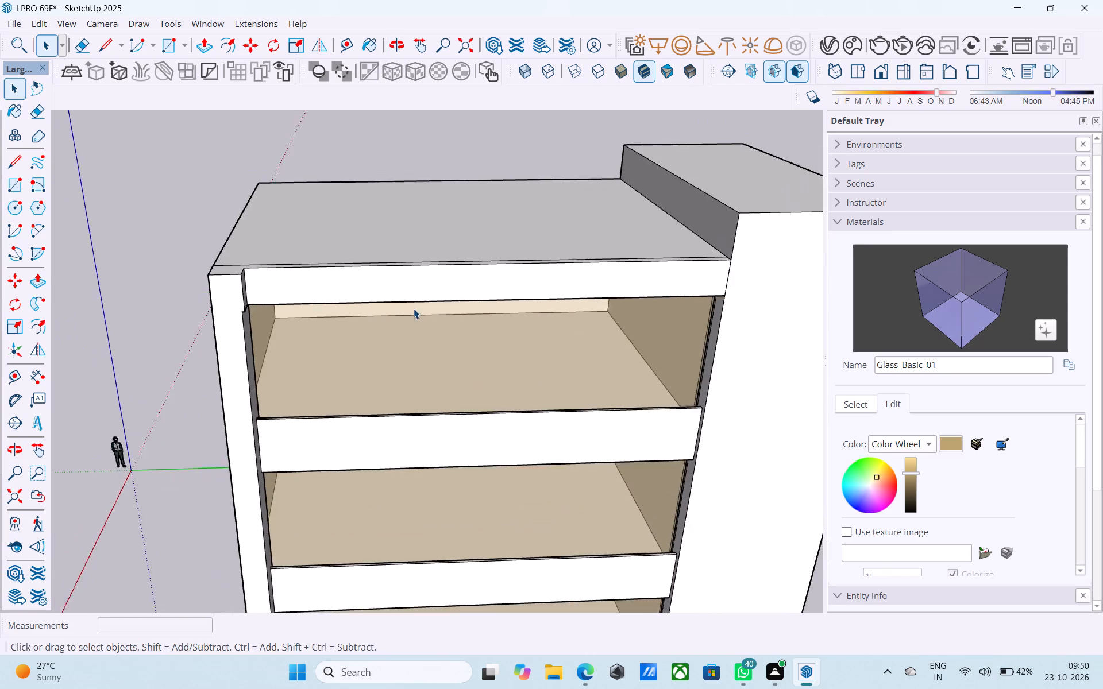
Align the side face of the raised corner piece beside the top beam with the post's inner face using Push/Pull.
middle_drag(414, 309, 232, 303)
scroll(232, 303, down, 5)
middle_drag(232, 302, 281, 222)
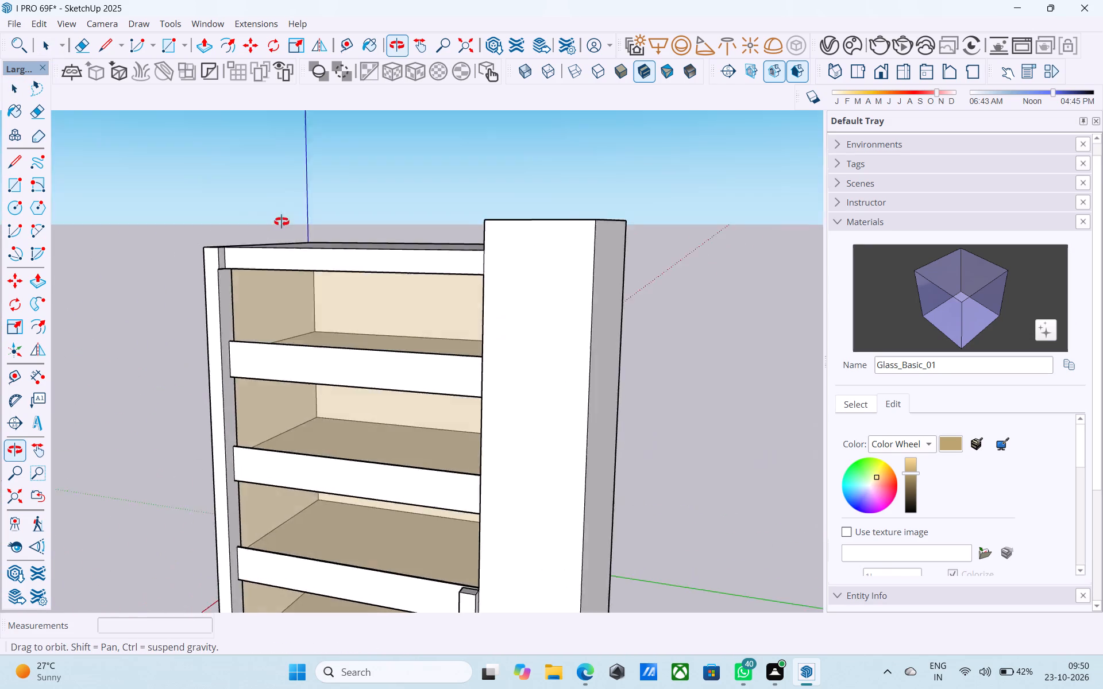
middle_drag(281, 222, 397, 219)
middle_drag(375, 241, 376, 195)
scroll(367, 189, down, 5)
middle_drag(388, 215, 217, 257)
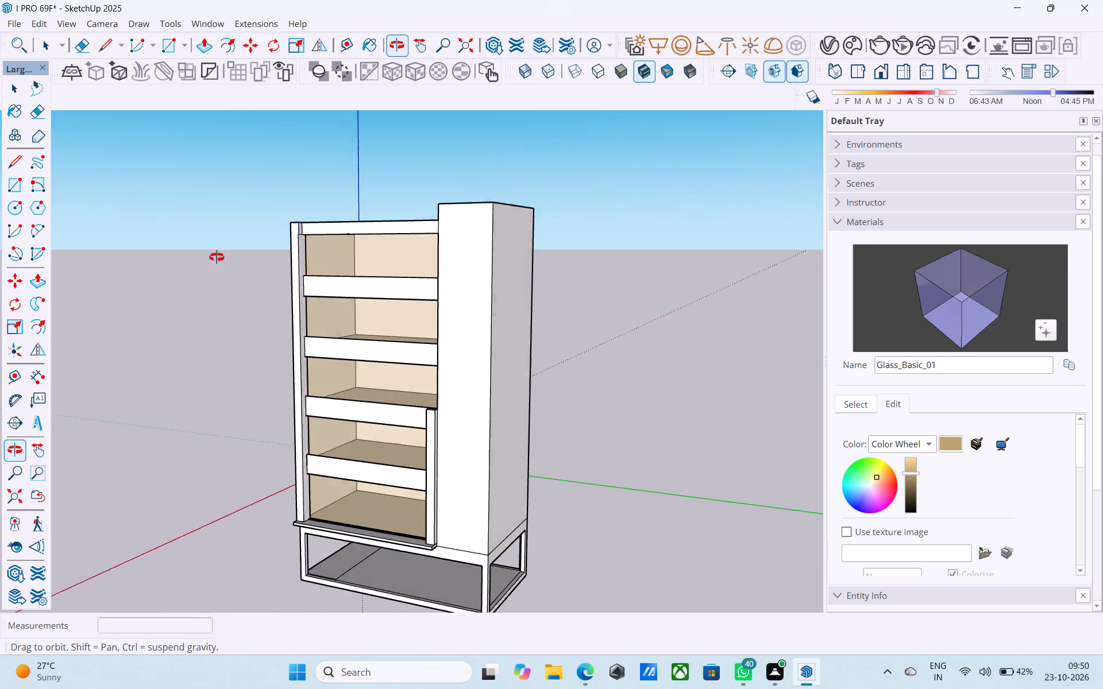
middle_drag(217, 257, 153, 277)
scroll(264, 239, up, 8)
click(348, 207)
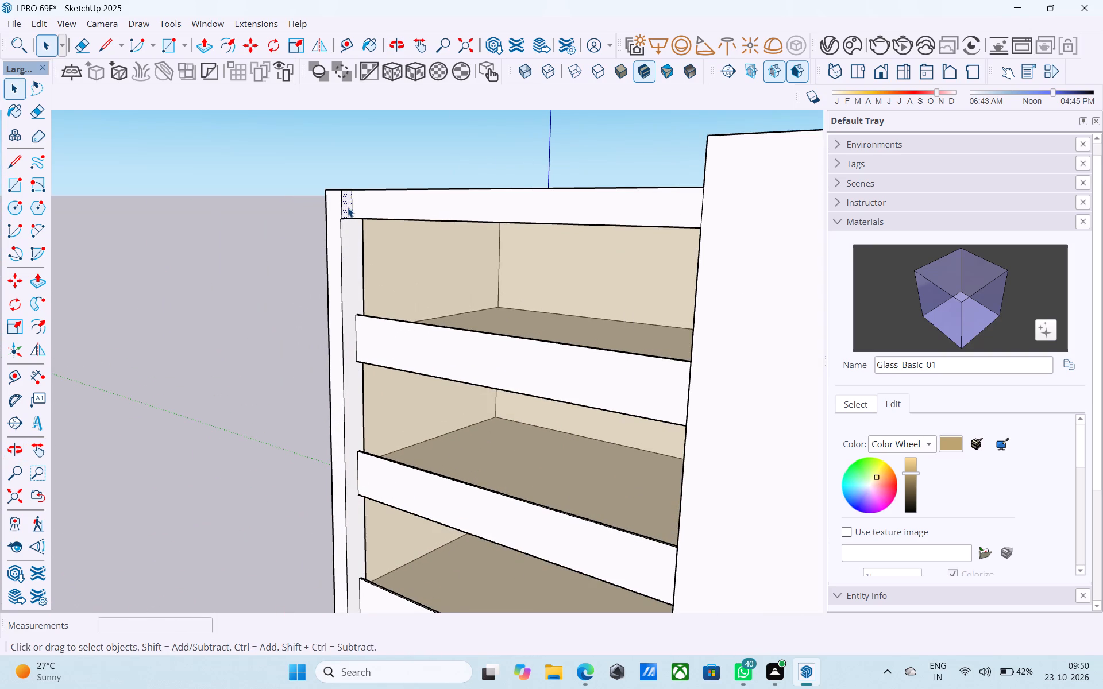
key(p)
click(348, 207)
click(345, 255)
key(space)
Pull the raised corner piece's side face along the front beam by 6', then revise the distance to 8'.
click(346, 200)
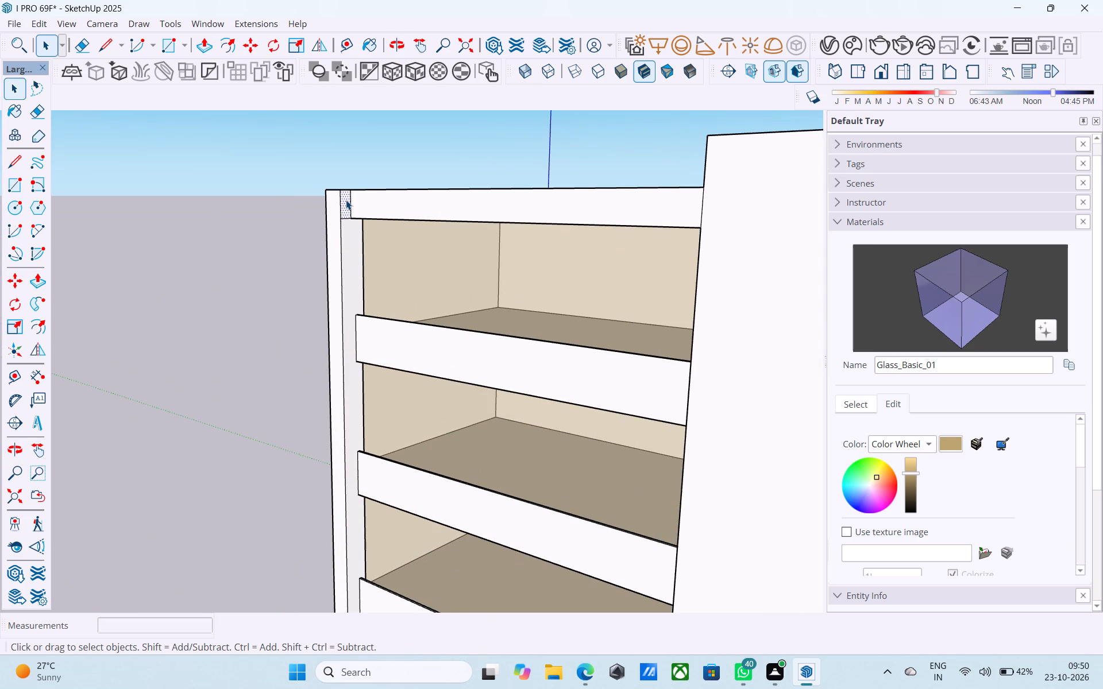
key(p)
click(346, 200)
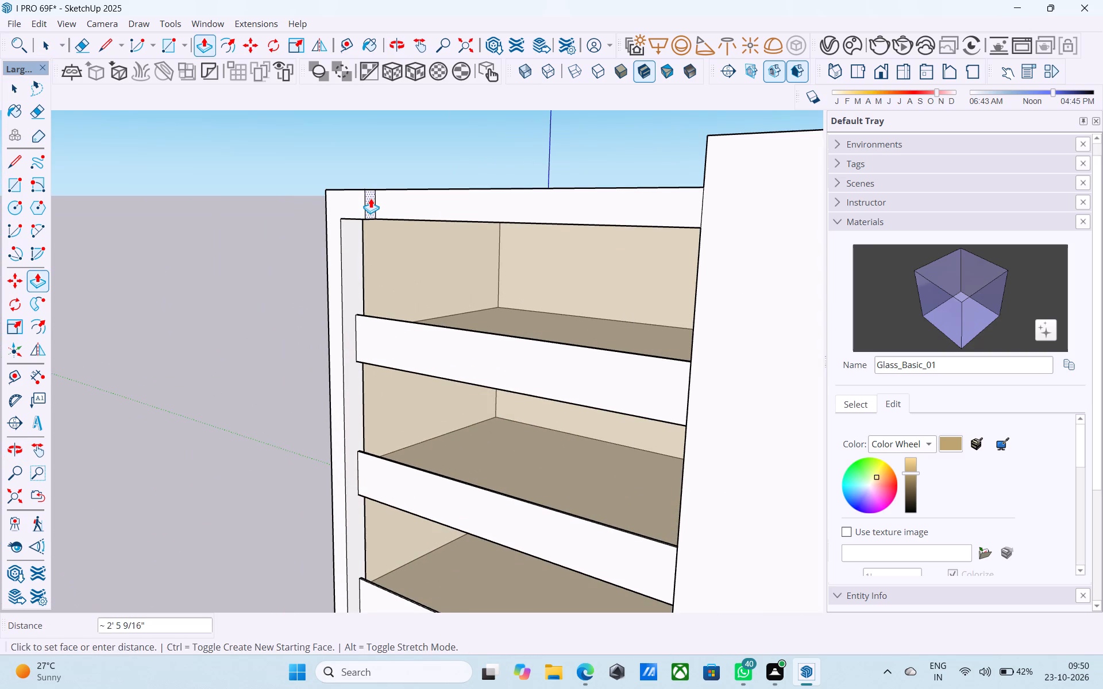
text(6')
key(Return)
text(8')
key(Return)
key(space)
Examine the extended corner piece on the top beam and the whole building from several angles.
scroll(392, 211, down, 1)
scroll(392, 212, up, 1)
scroll(393, 212, down, 4)
middle_drag(393, 212, 510, 160)
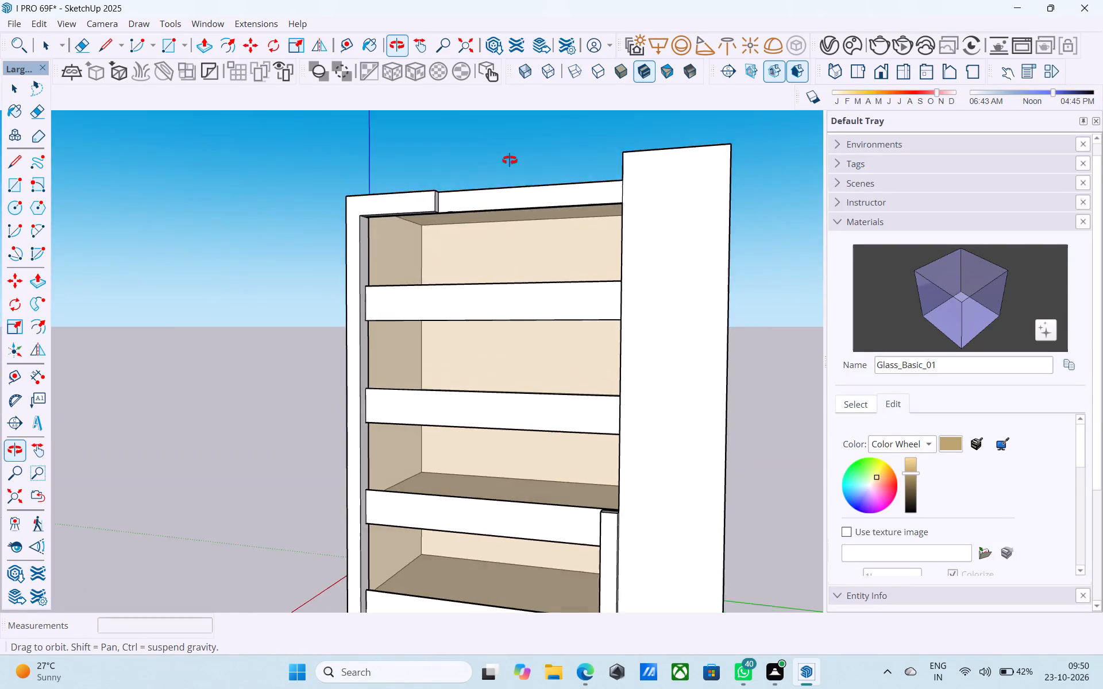
middle_drag(510, 160, 384, 214)
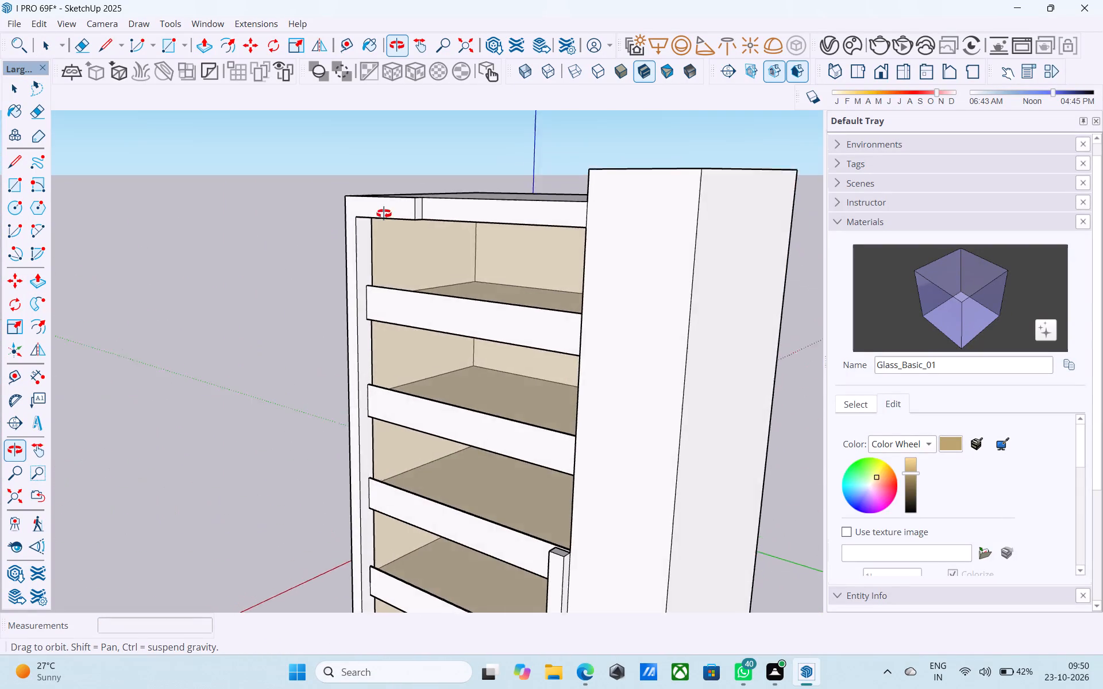
middle_drag(384, 214, 380, 210)
scroll(411, 219, up, 8)
scroll(412, 219, down, 2)
scroll(412, 219, up, 2)
scroll(412, 219, down, 15)
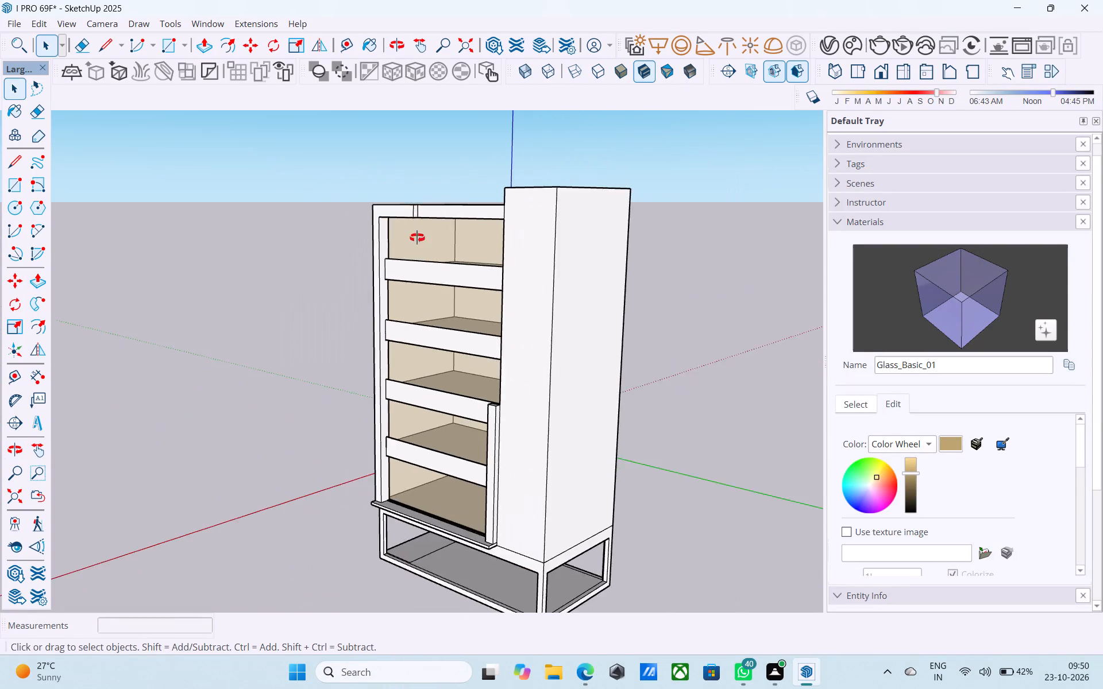
middle_drag(417, 237, 503, 376)
scroll(503, 375, up, 1)
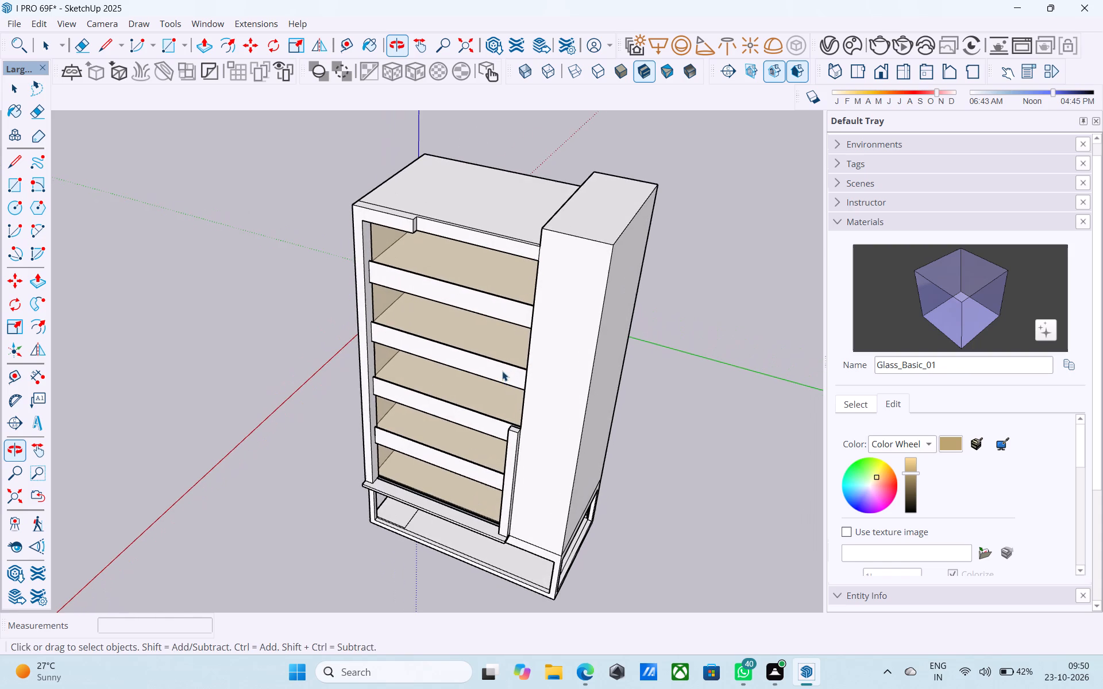
Check the top of the short front post and the end height of the roof-level corner piece with the Line tool.
scroll(502, 370, up, 5)
scroll(525, 394, down, 1)
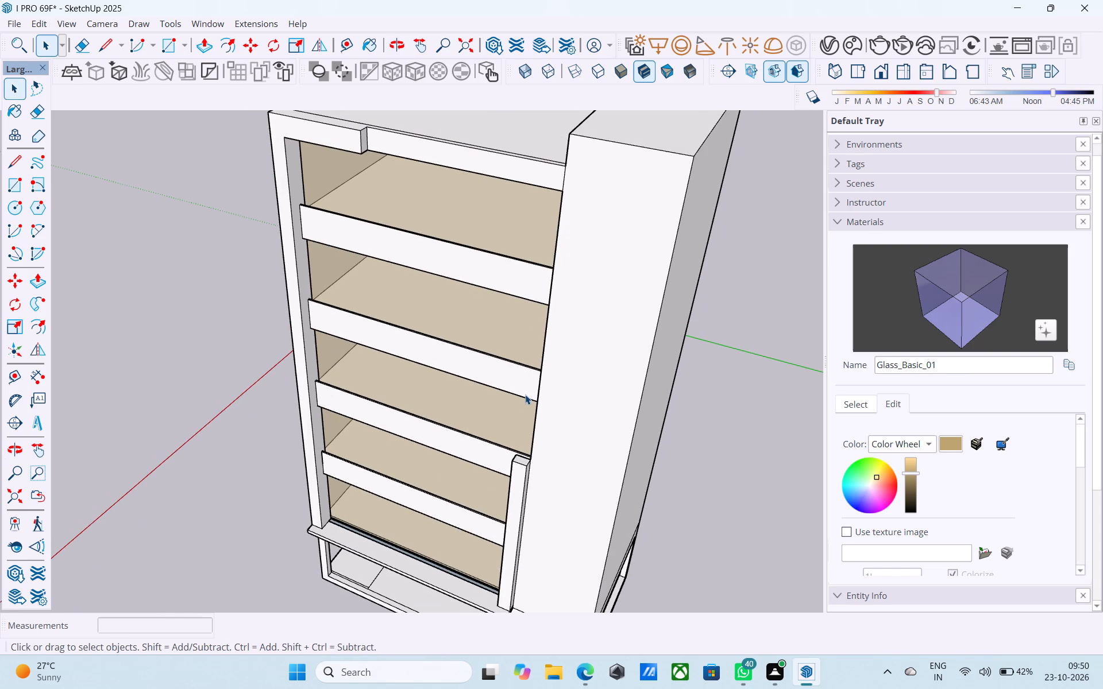
key(l)
scroll(519, 501, up, 7)
click(509, 429)
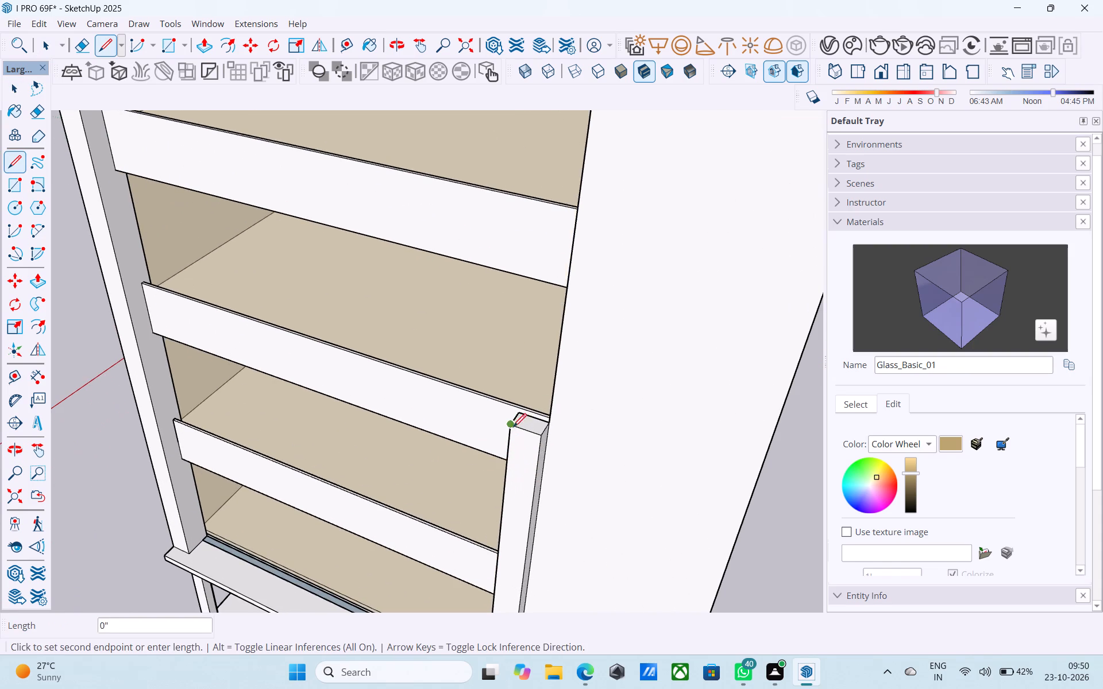
key(space)
scroll(493, 396, down, 6)
shift+middle_drag(416, 320, 452, 656)
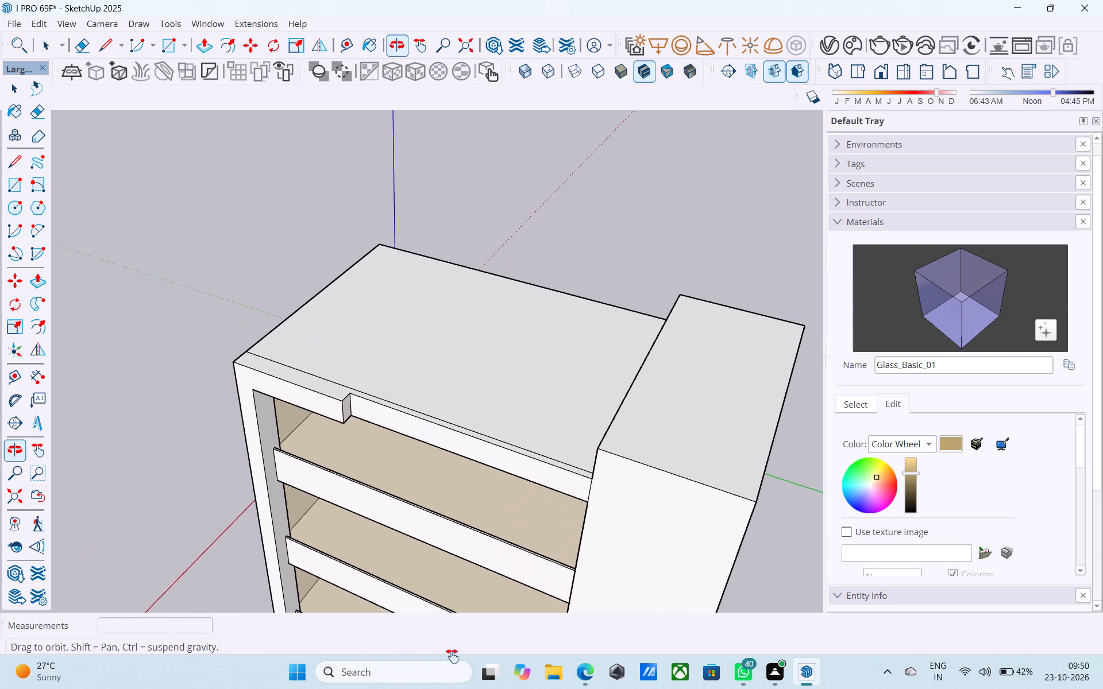
shift+middle_drag(452, 656, 449, 656)
scroll(315, 474, up, 5)
key(l)
click(362, 388)
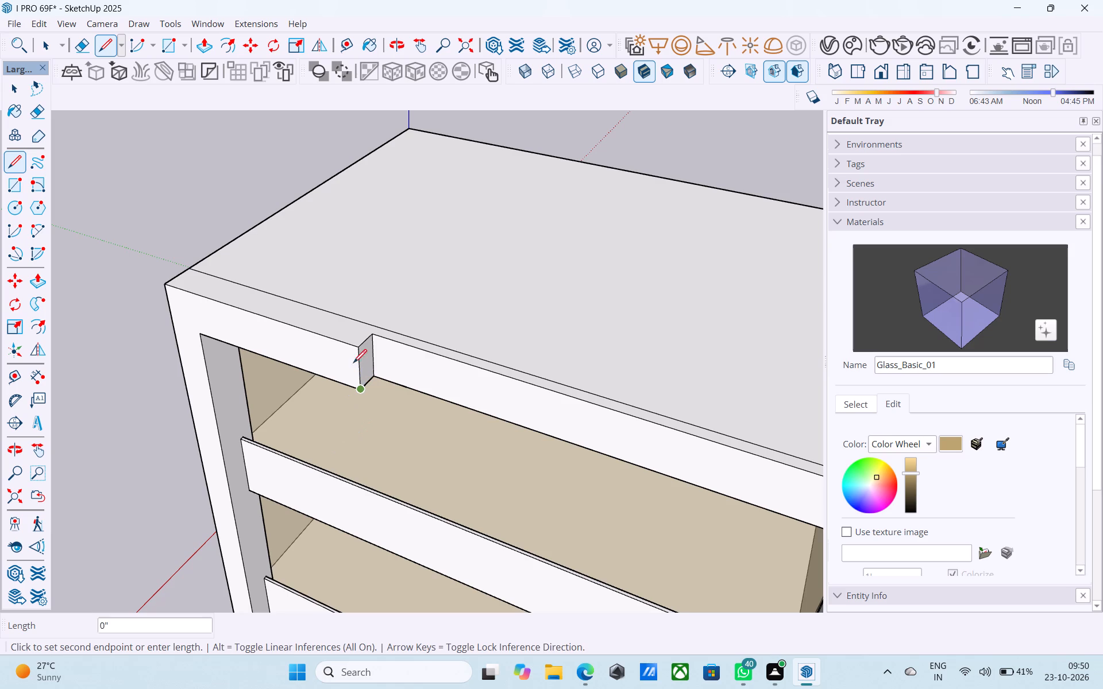
key(space)
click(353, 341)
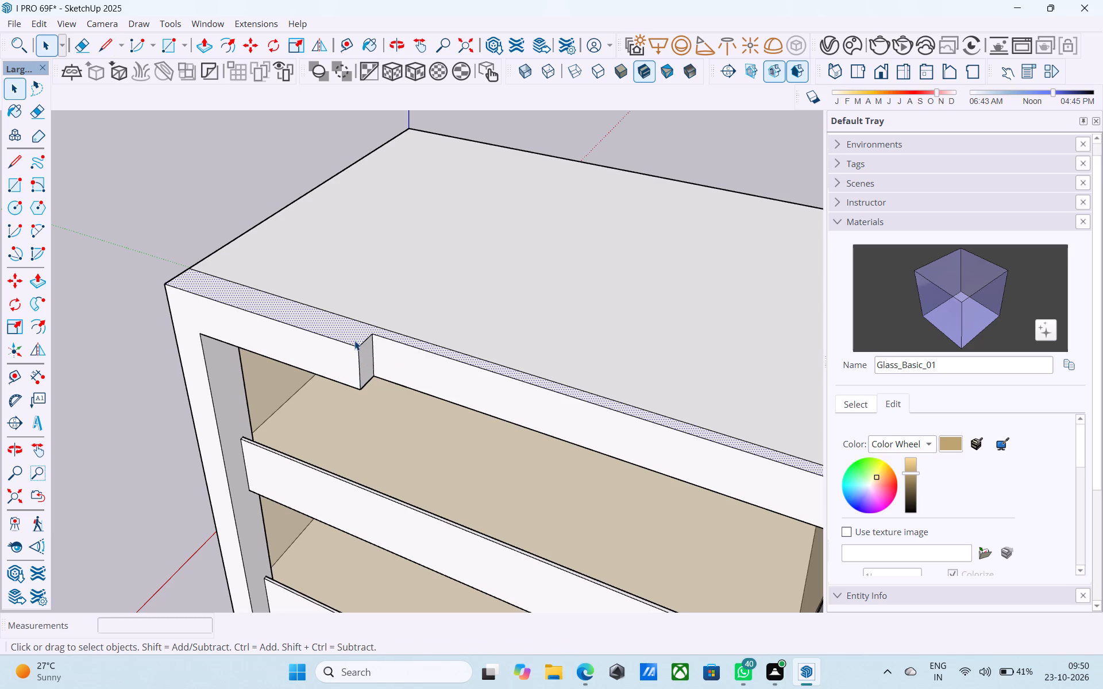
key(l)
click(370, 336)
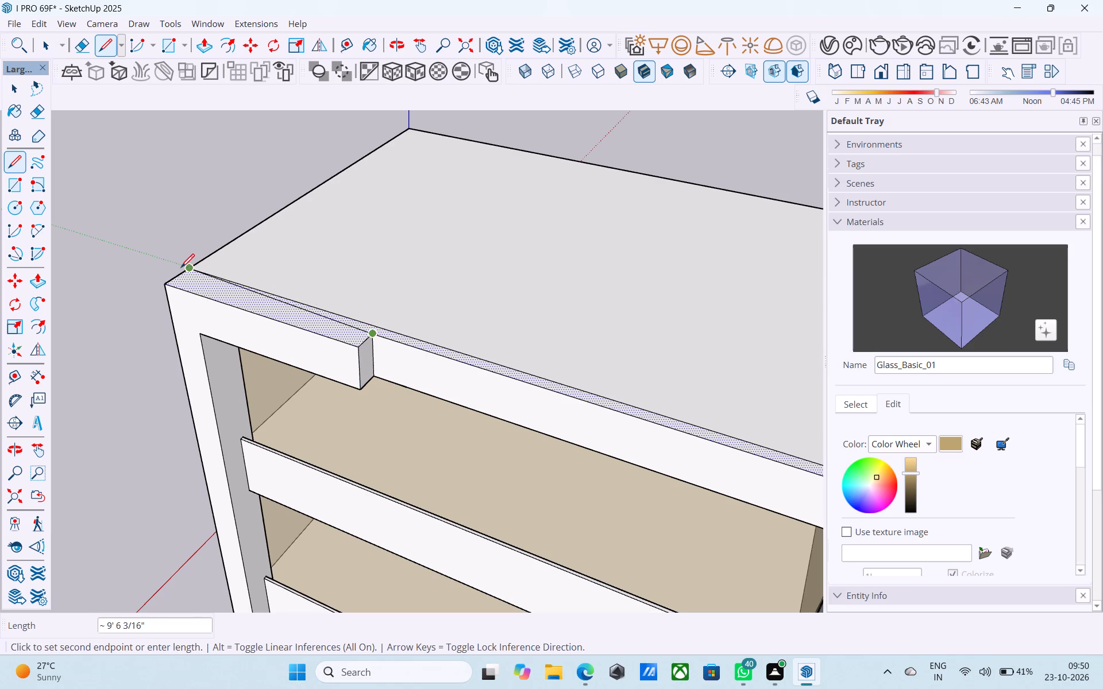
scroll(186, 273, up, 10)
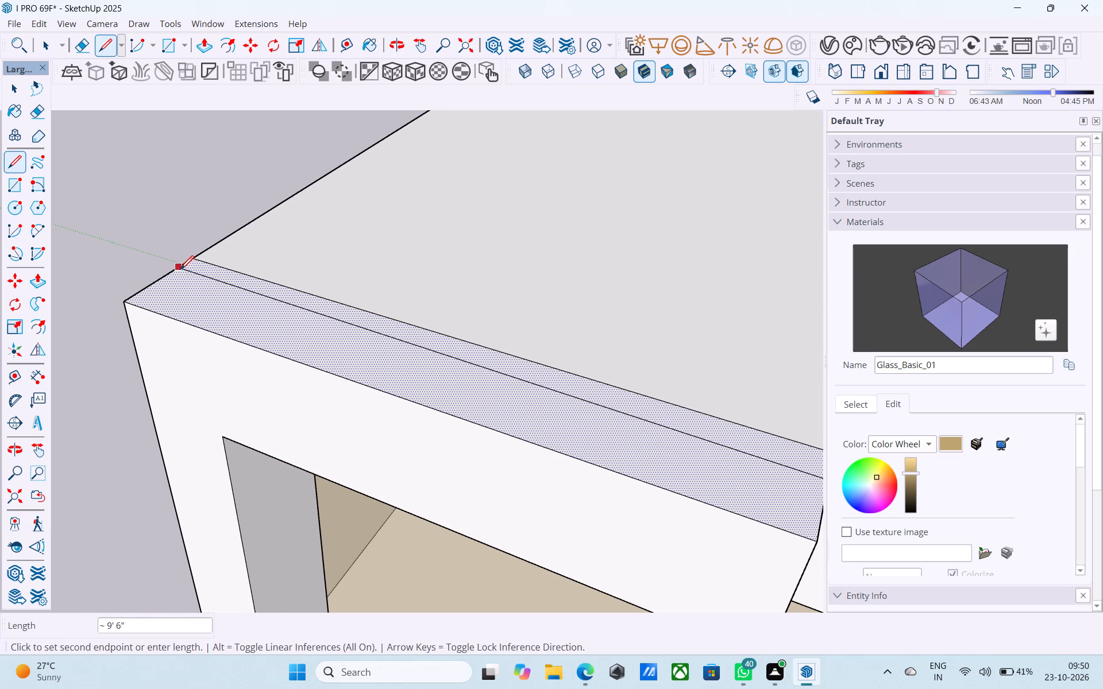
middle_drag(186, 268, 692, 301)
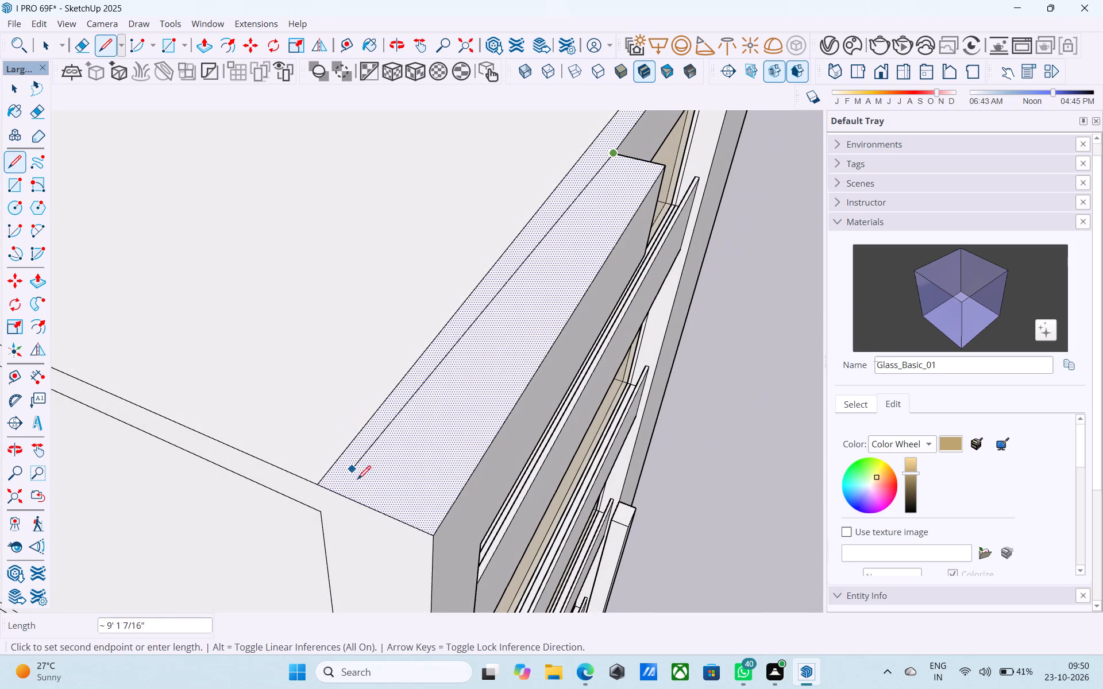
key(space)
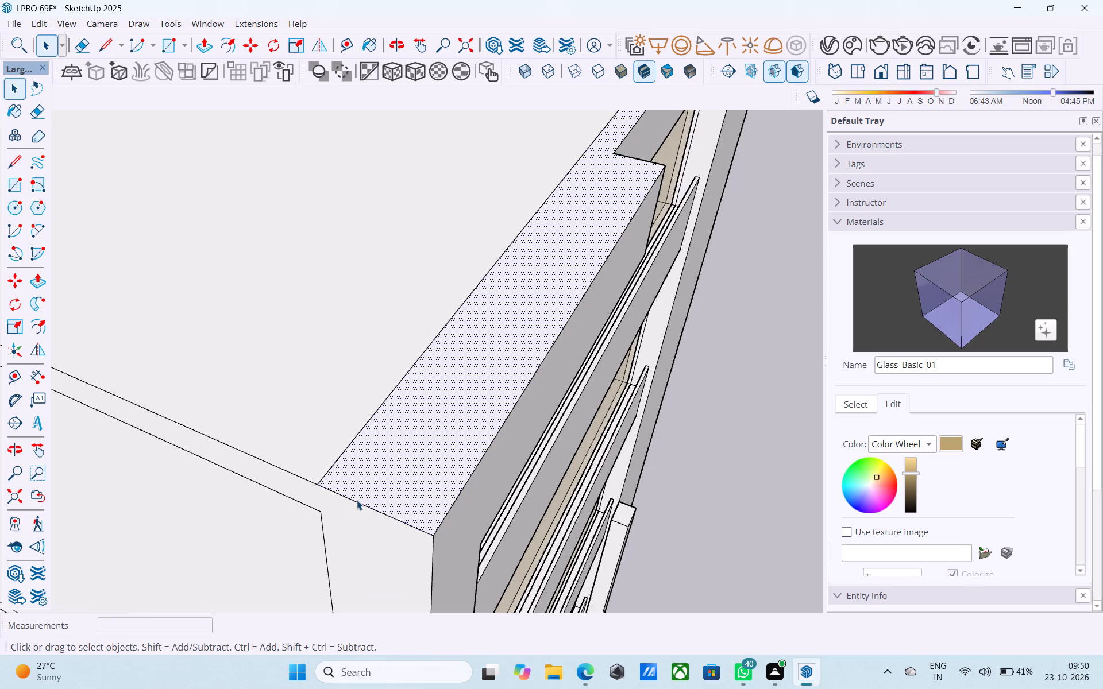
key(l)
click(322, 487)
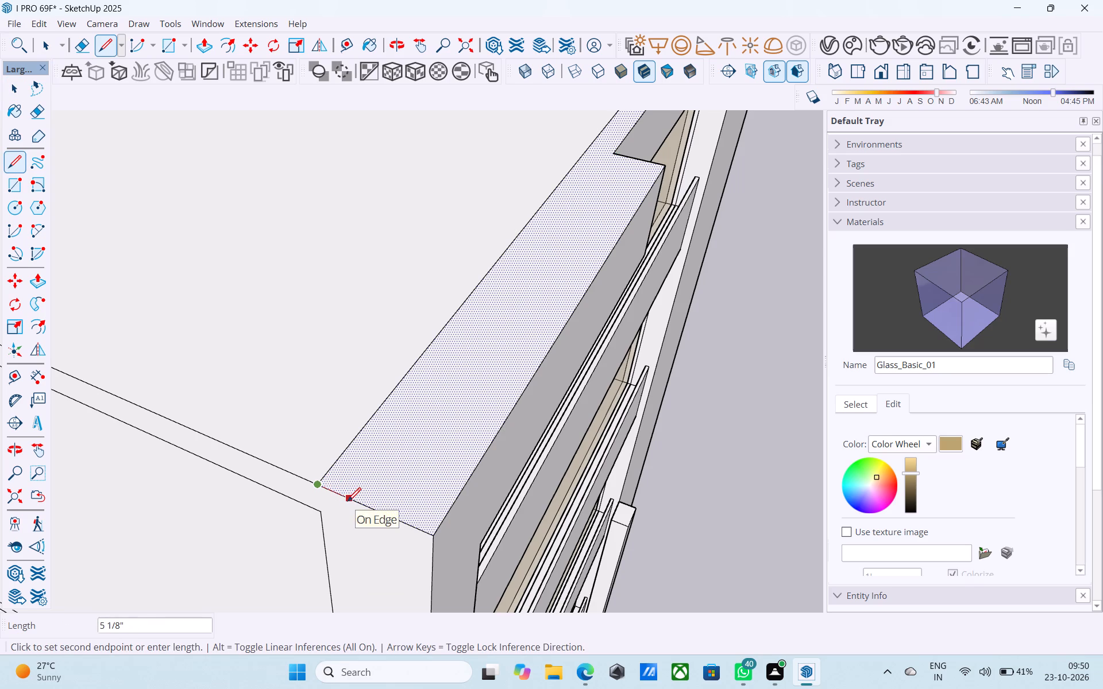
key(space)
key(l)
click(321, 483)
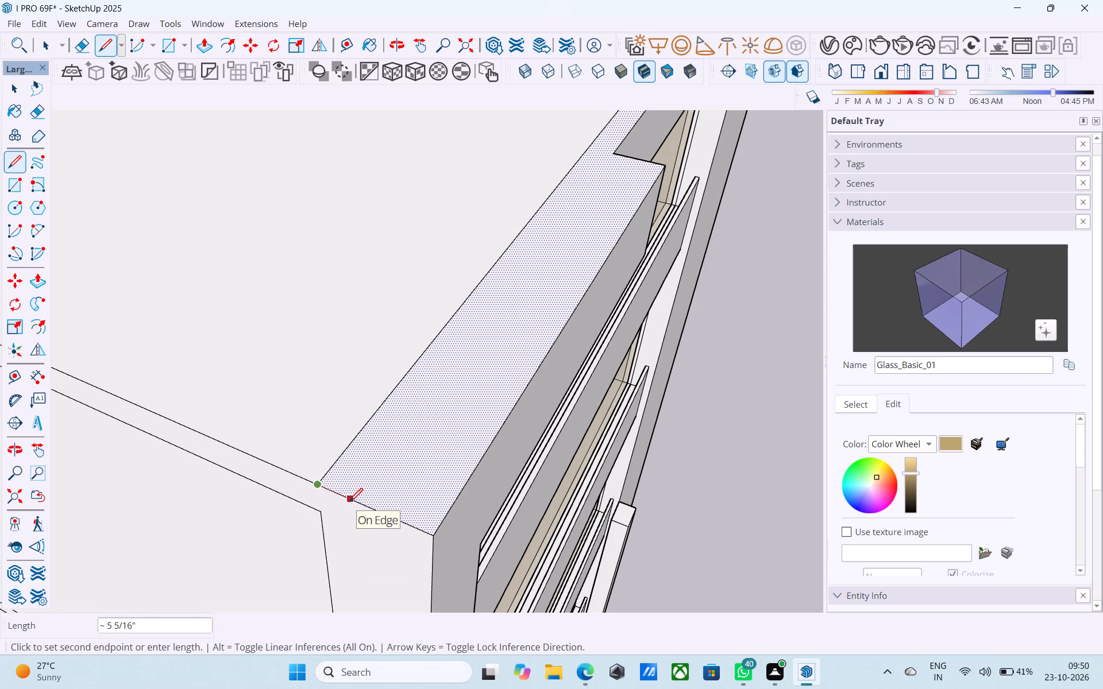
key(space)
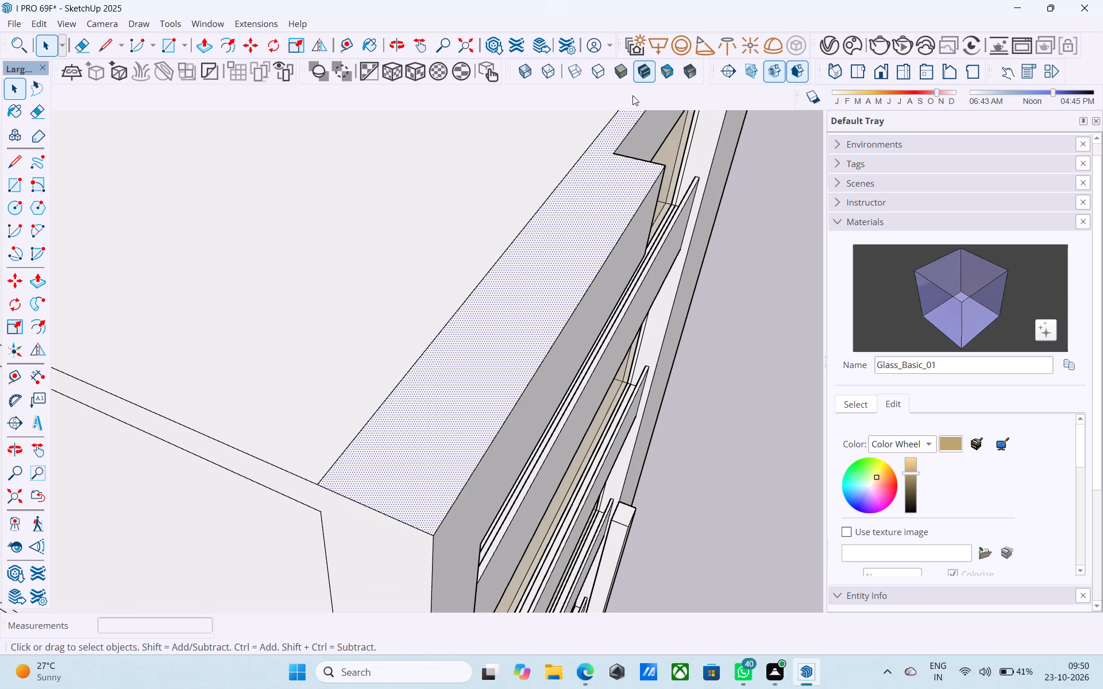
Move the long edge on the beam's top face 6" to the corner piece's inner corner and extend it with a line to the beam's end.
click(589, 146)
key(m)
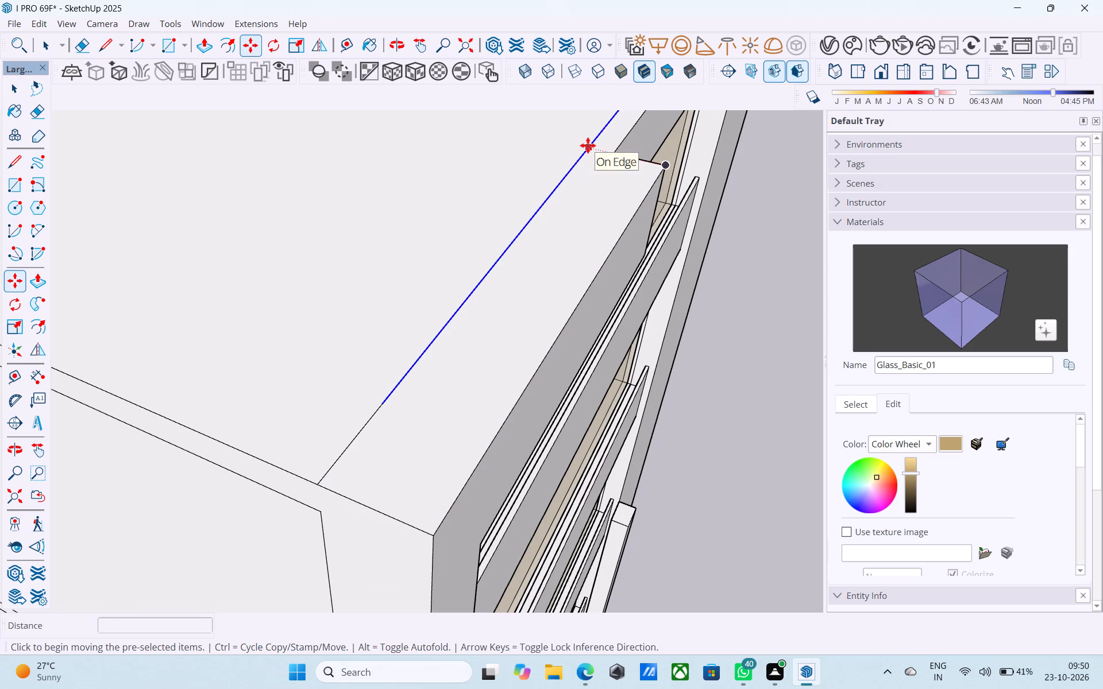
click(591, 145)
click(613, 150)
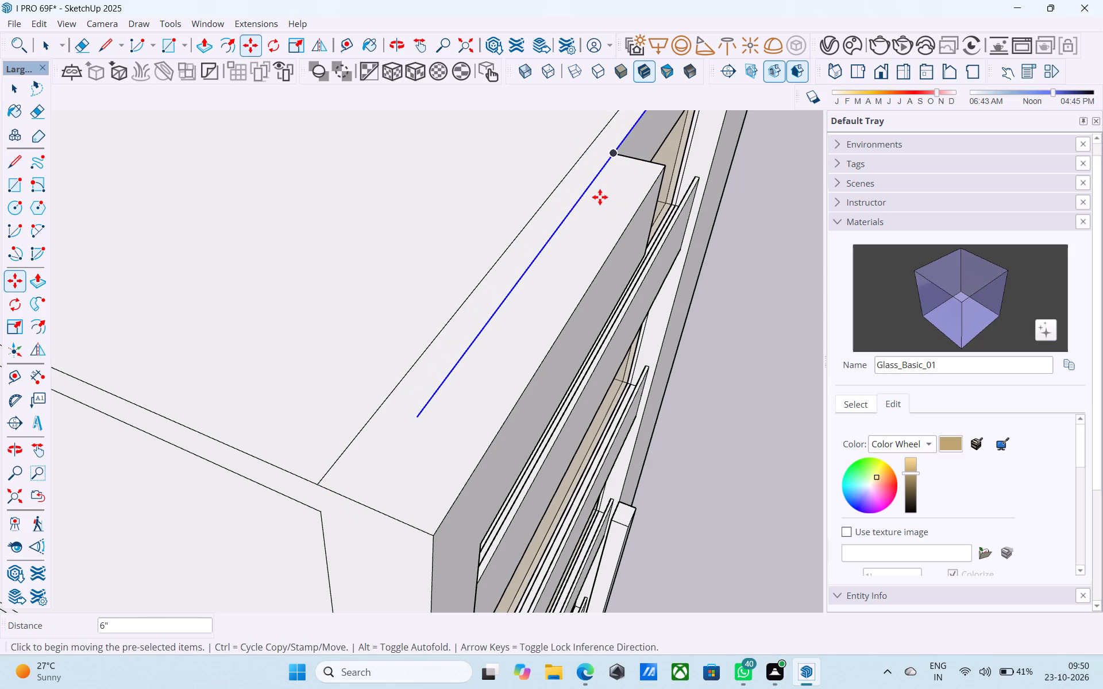
key(l)
click(418, 418)
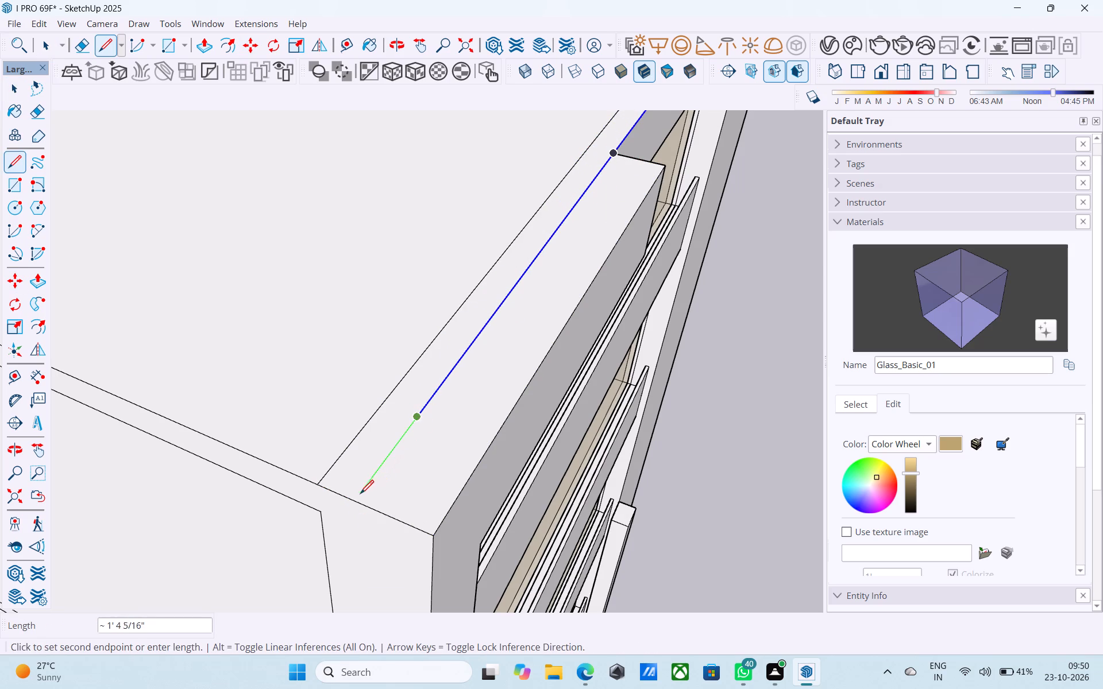
click(353, 501)
key(space)
Examine the divided top face from several angles and measure the corner piece's vertical end edge with the Line tool.
middle_drag(506, 313, 256, 314)
scroll(256, 314, down, 5)
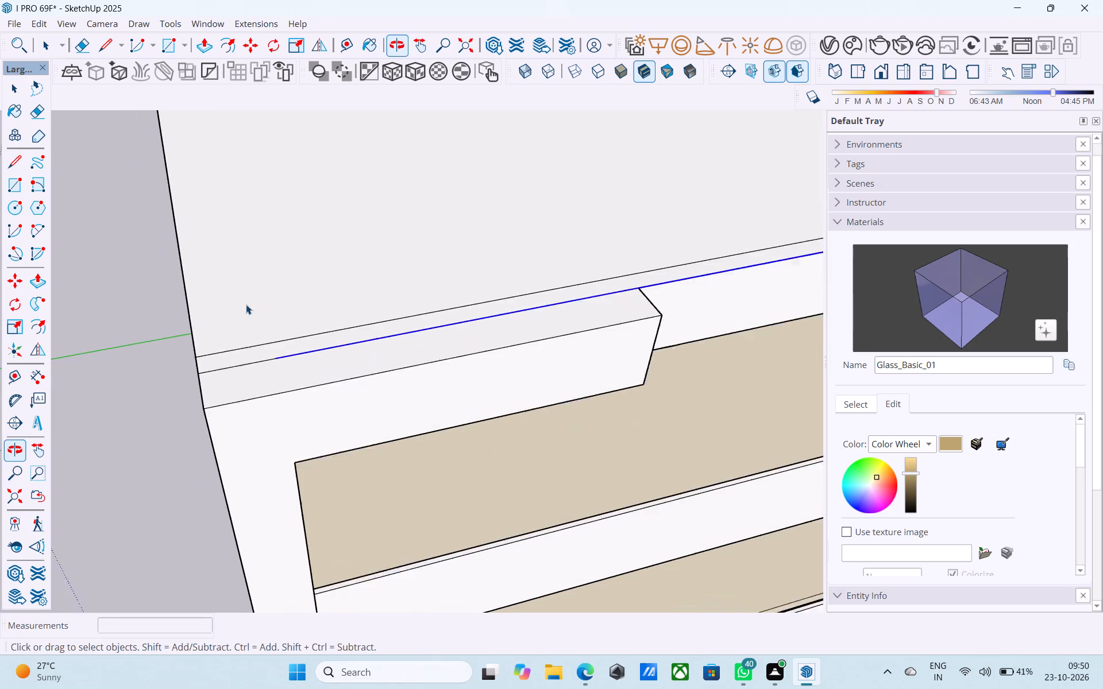
scroll(229, 283, down, 6)
middle_drag(512, 270, 218, 169)
scroll(218, 180, down, 3)
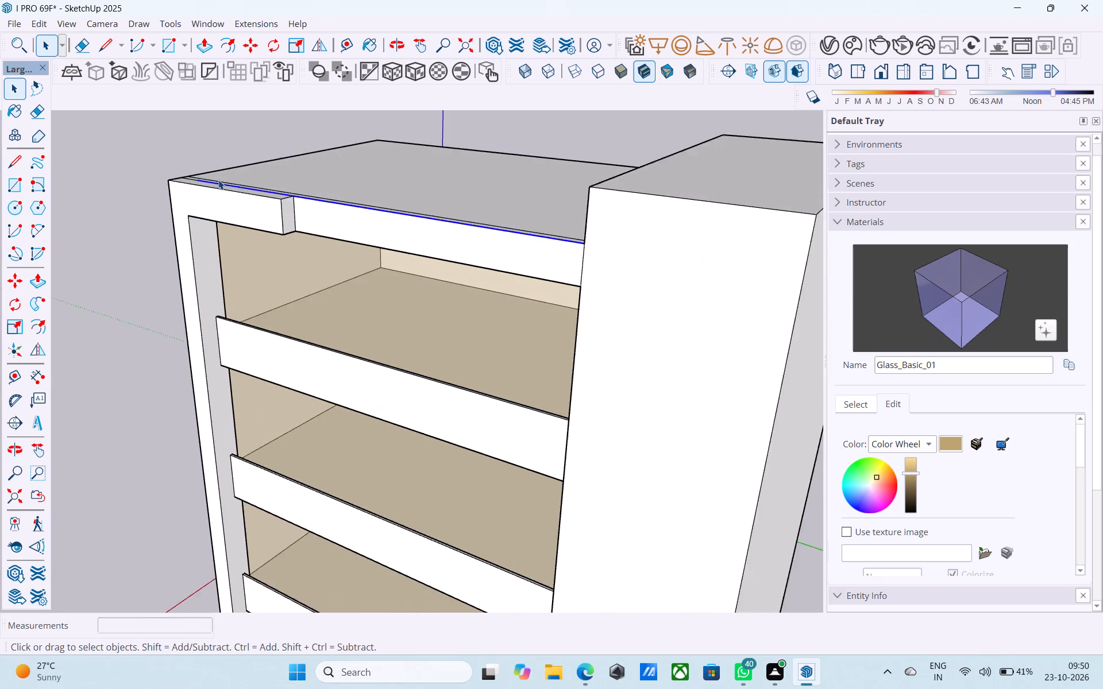
middle_drag(236, 185, 199, 166)
scroll(248, 188, up, 7)
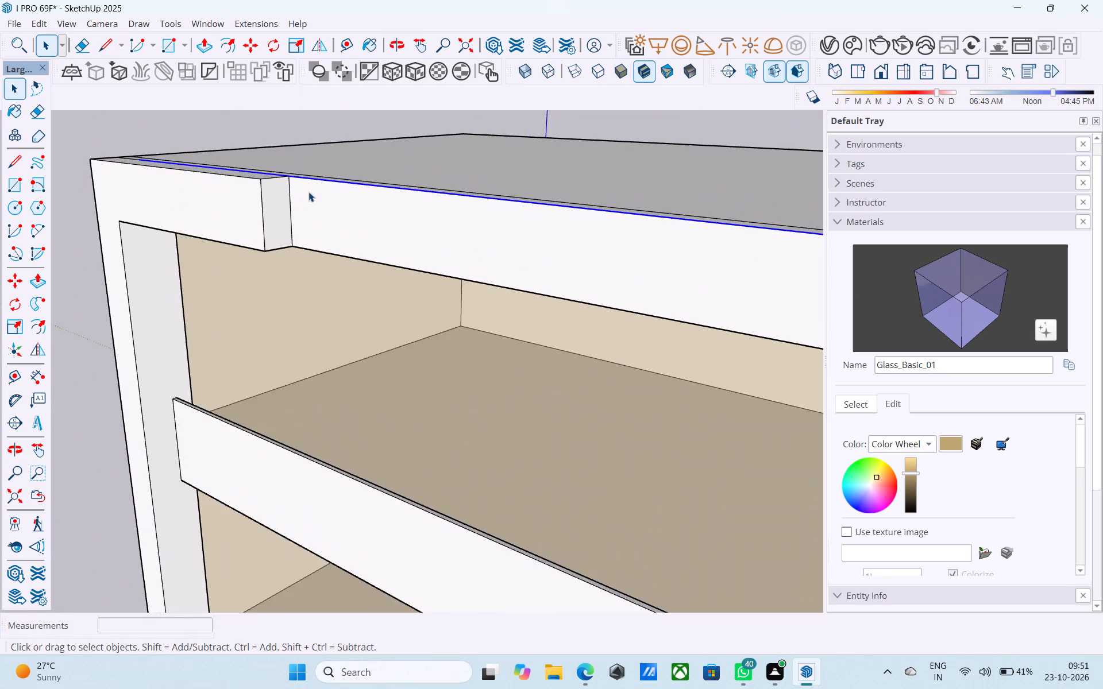
scroll(308, 192, up, 7)
middle_drag(304, 219, 298, 274)
scroll(298, 273, down, 7)
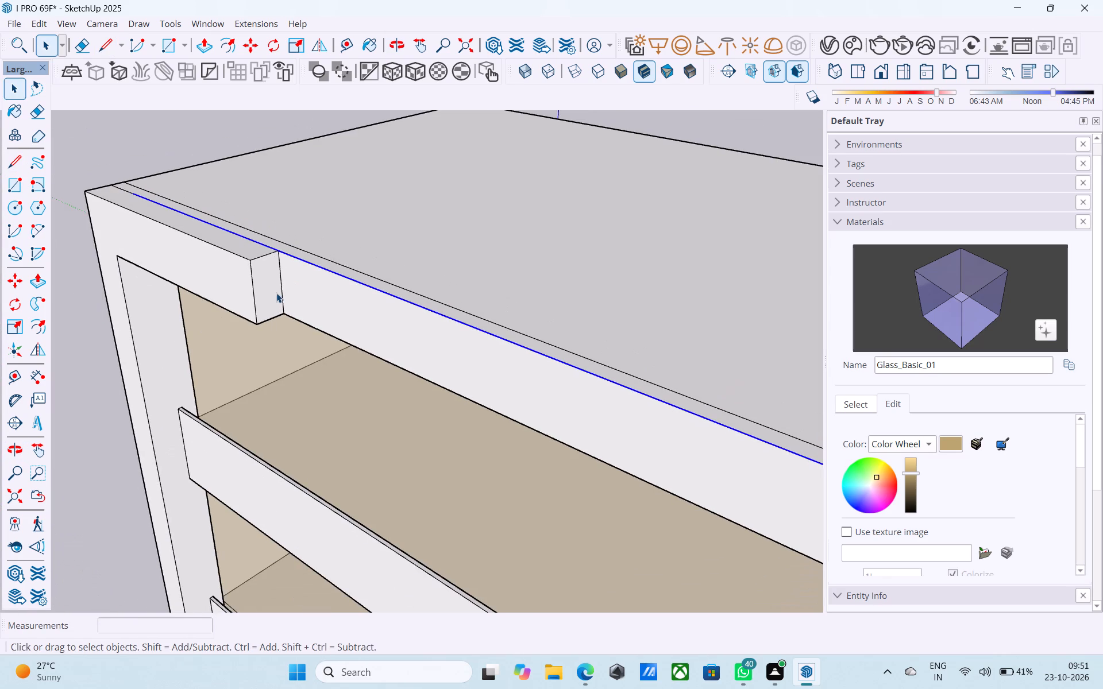
key(l)
click(256, 319)
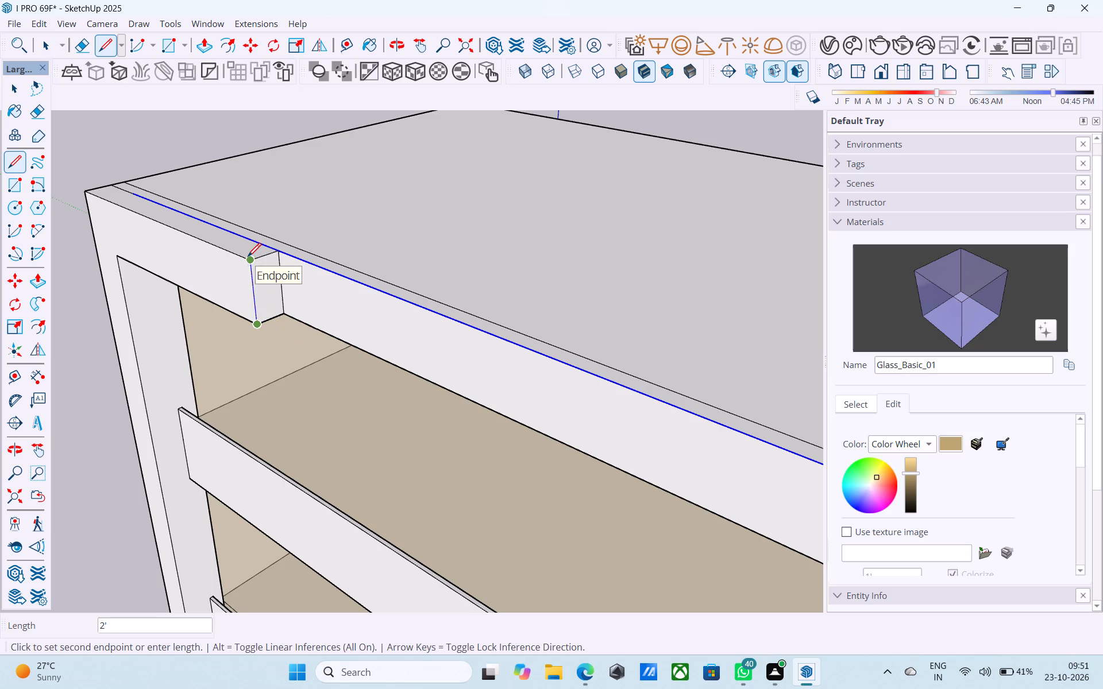
key(space)
Push/Pull the corner piece's separated top face by 6".
click(248, 253)
key(p)
click(248, 251)
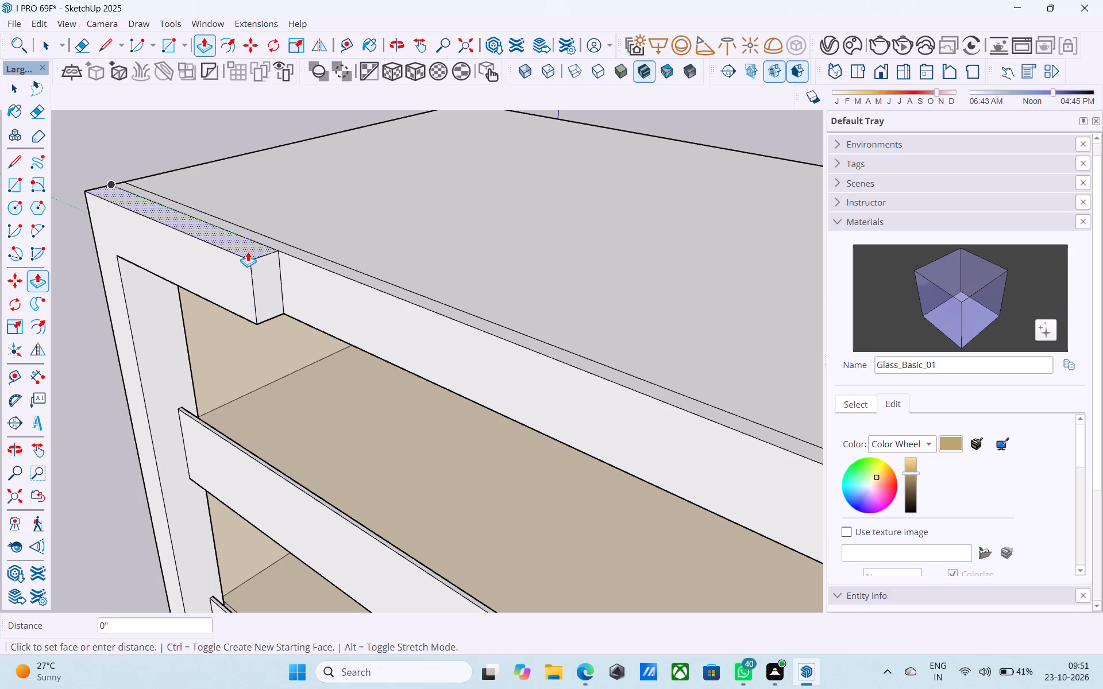
text(6")
key(Return)
key(space)
Examine the building and measure from the short post's top corner across to the opposite tall post with the Line tool.
scroll(251, 254, down, 18)
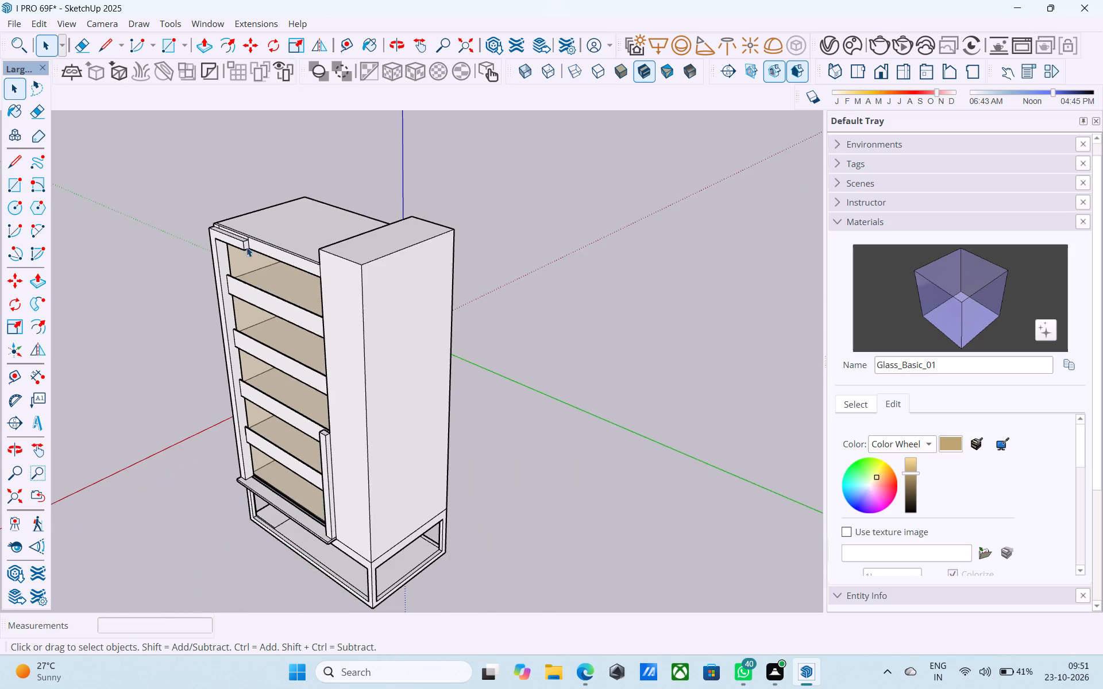
middle_click(248, 253)
scroll(303, 339, up, 5)
middle_drag(316, 382, 296, 417)
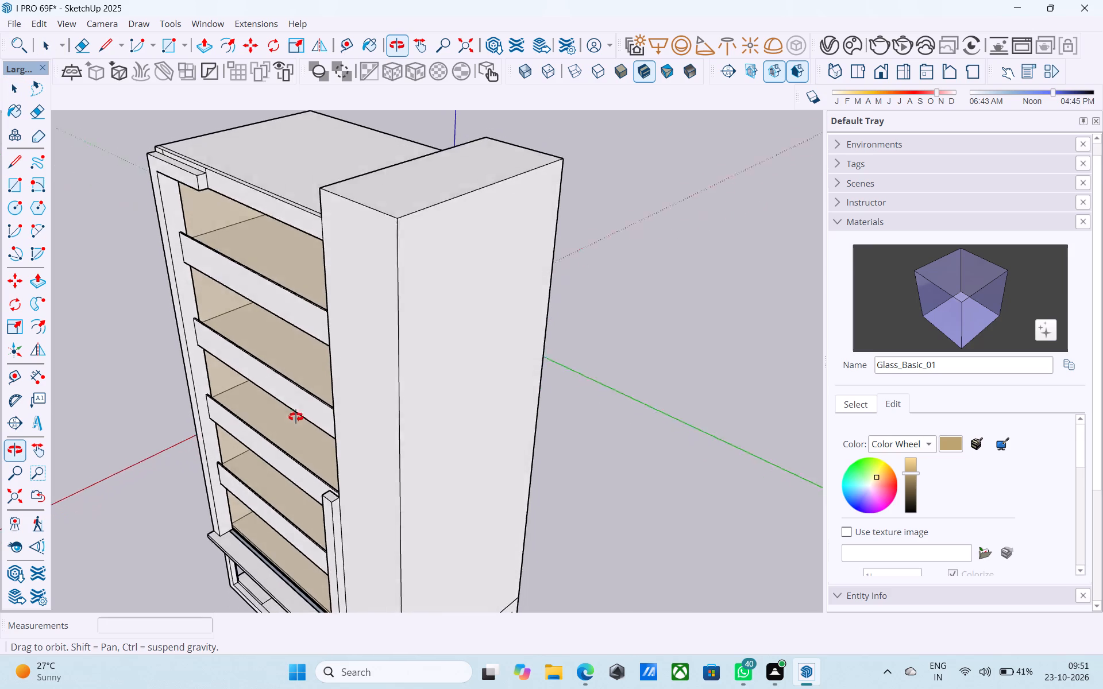
middle_drag(296, 417, 331, 426)
scroll(344, 483, up, 5)
scroll(347, 485, down, 7)
key(l)
scroll(347, 489, up, 1)
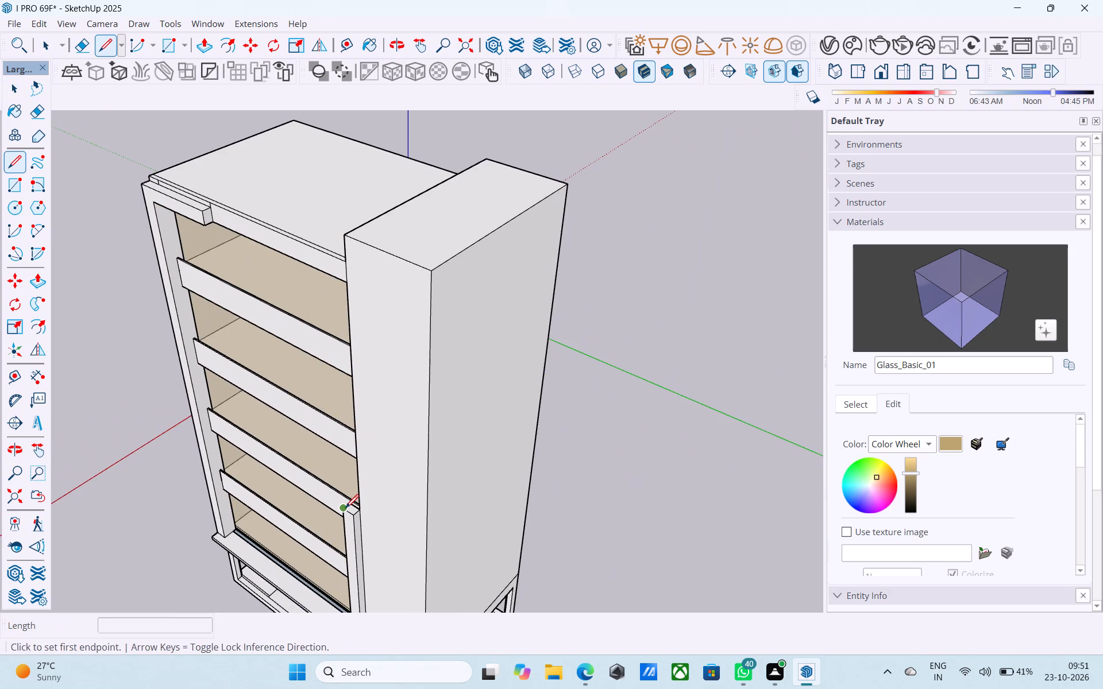
click(344, 509)
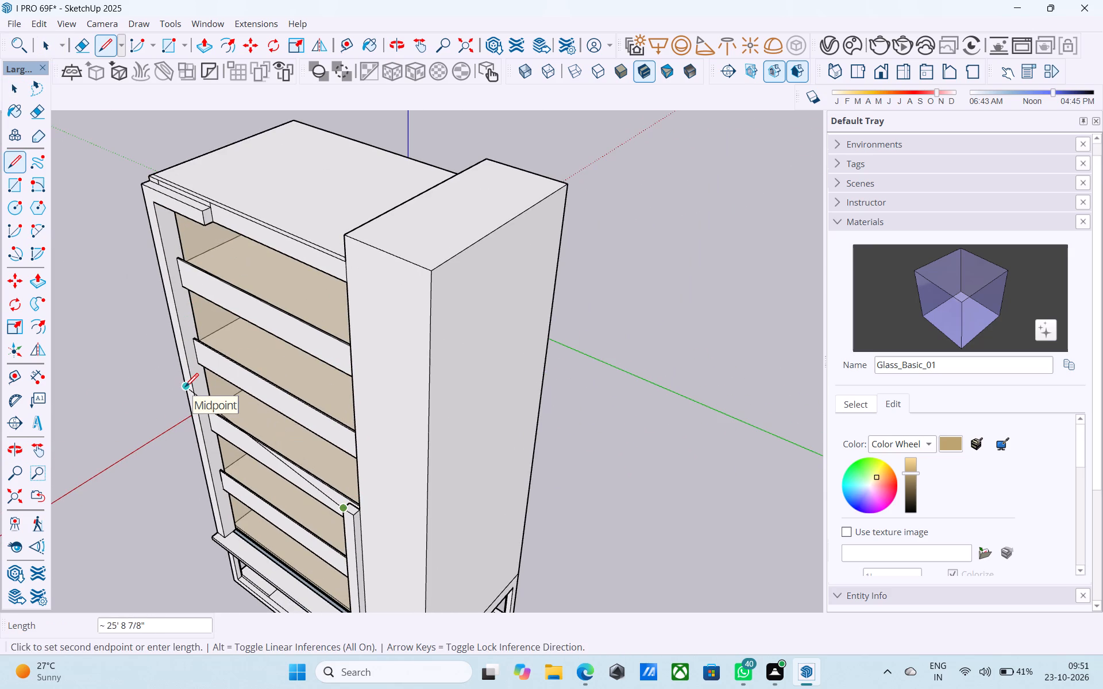
scroll(185, 388, up, 3)
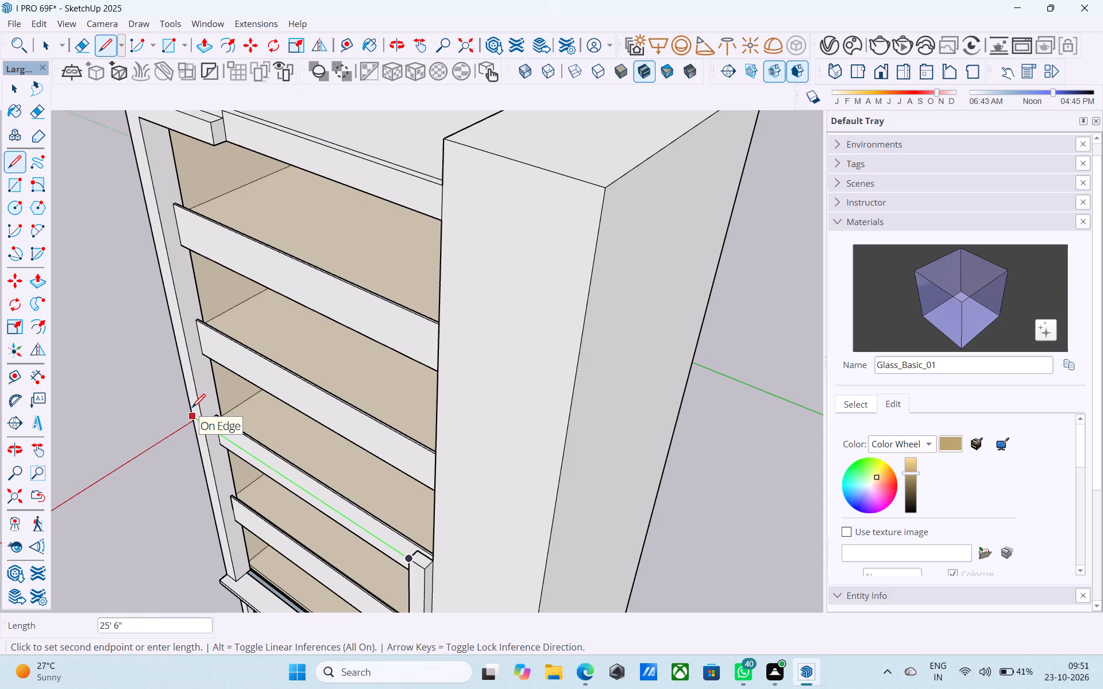
scroll(192, 409, up, 6)
scroll(191, 413, down, 1)
scroll(191, 413, up, 3)
middle_drag(196, 426, 313, 430)
scroll(236, 429, up, 1)
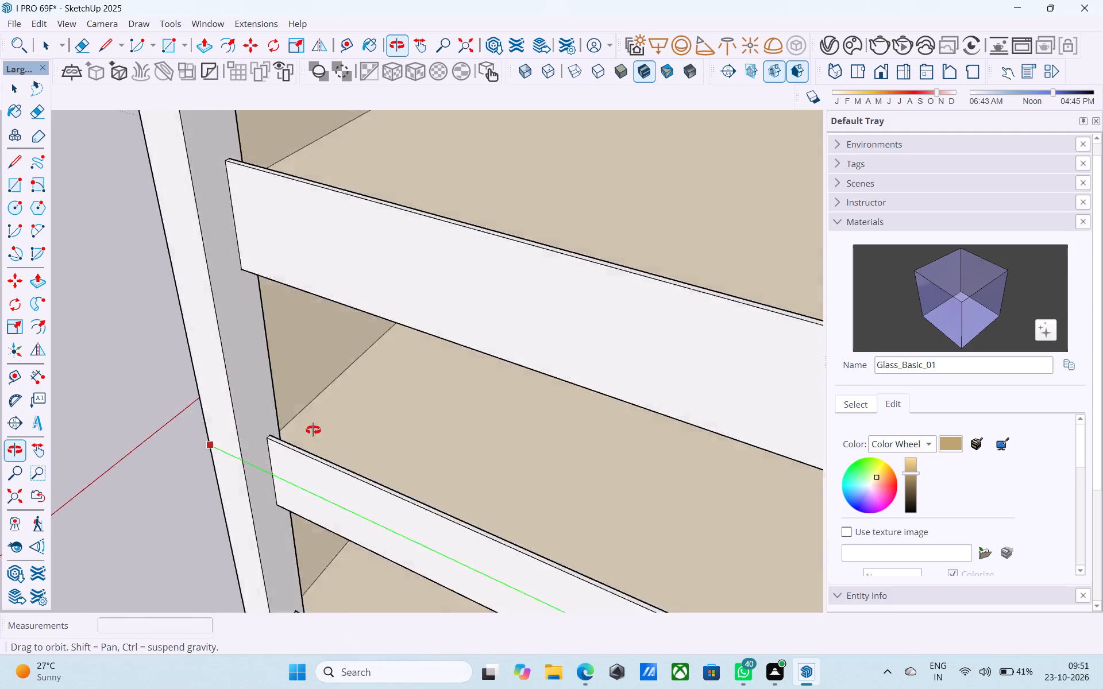
middle_drag(313, 430, 153, 340)
scroll(153, 340, down, 15)
key(space)
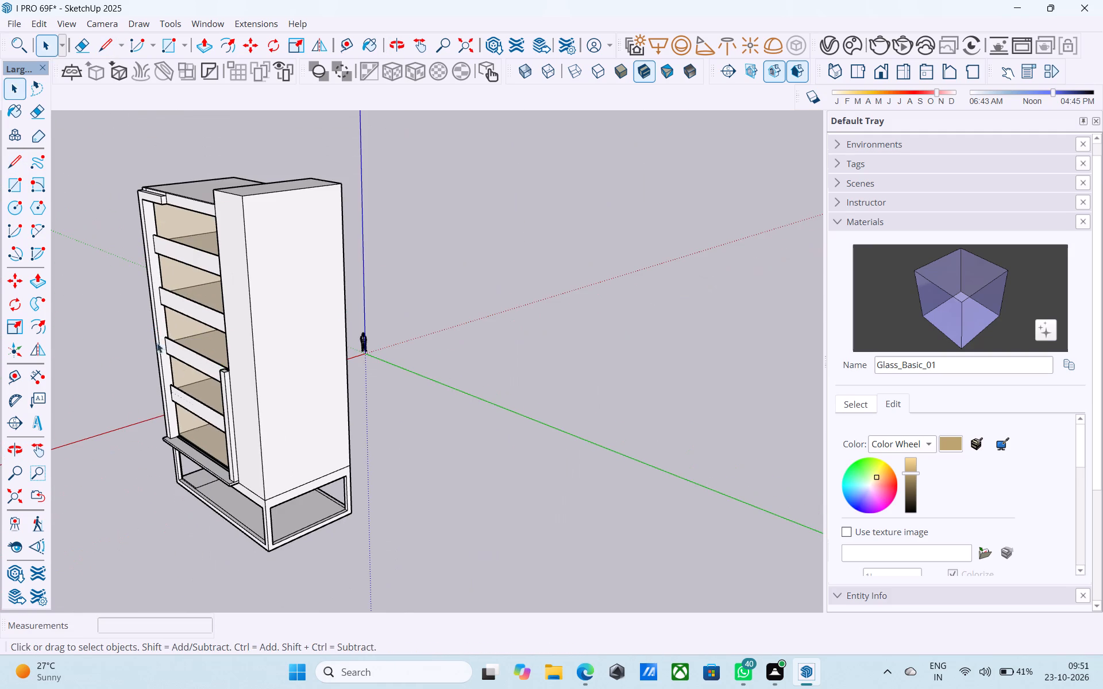
Measure the top edge of the short front post's side with the Line tool.
scroll(205, 390, up, 6)
middle_drag(253, 354, 229, 398)
scroll(241, 369, up, 1)
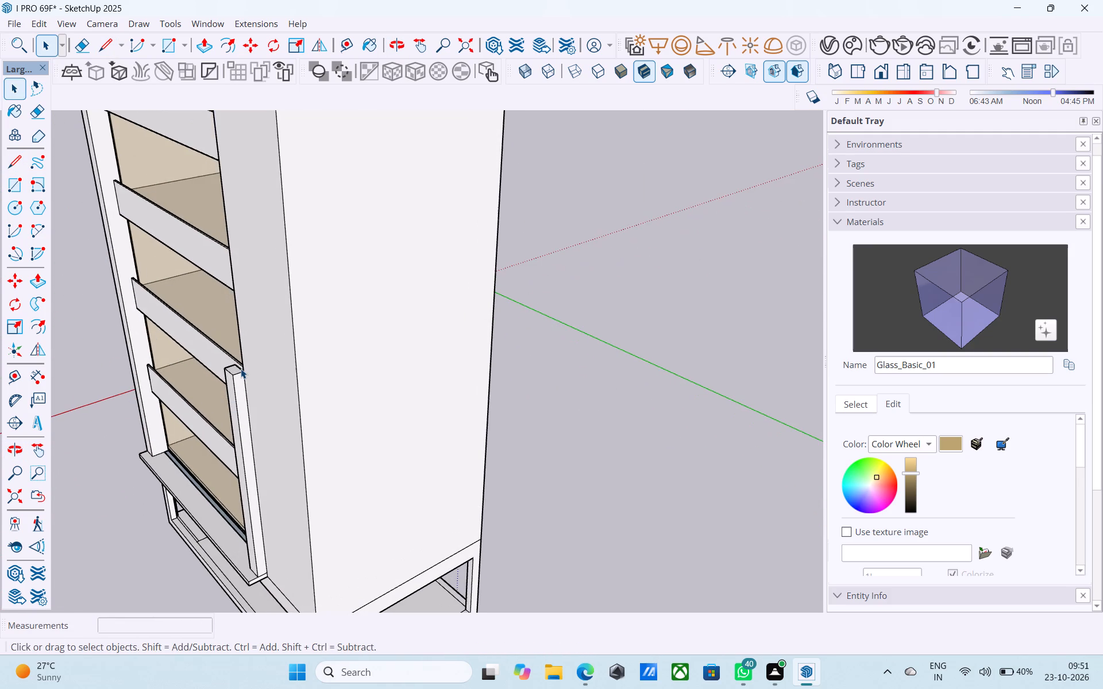
key(l)
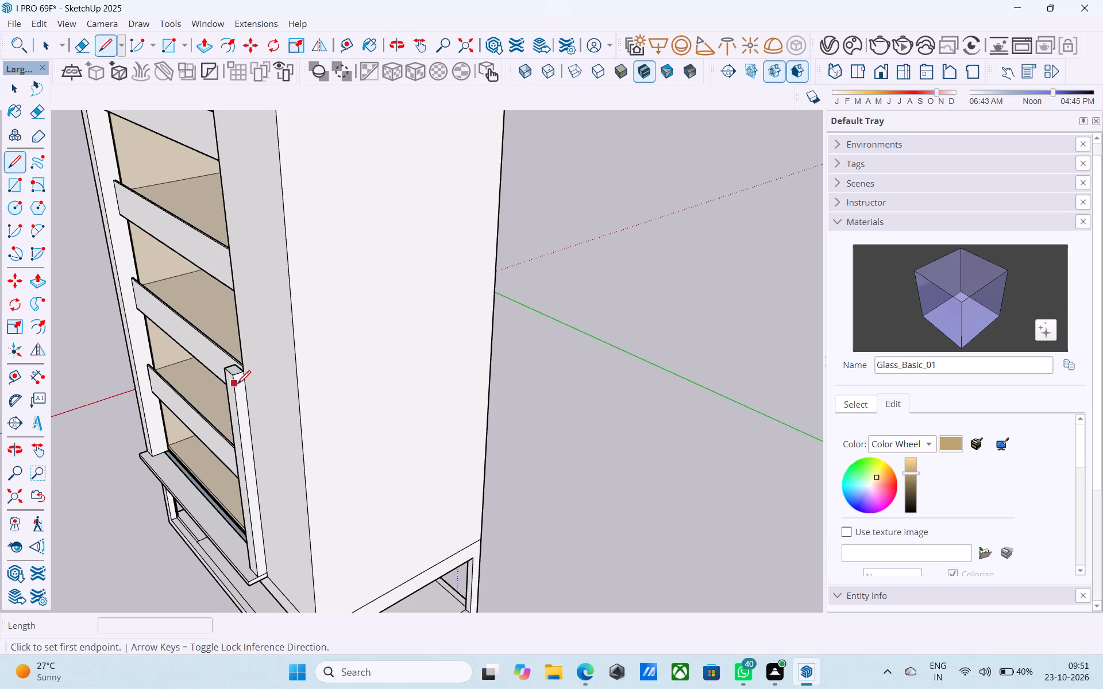
key(space)
scroll(237, 385, up, 3)
key(l)
scroll(236, 382, up, 3)
click(232, 370)
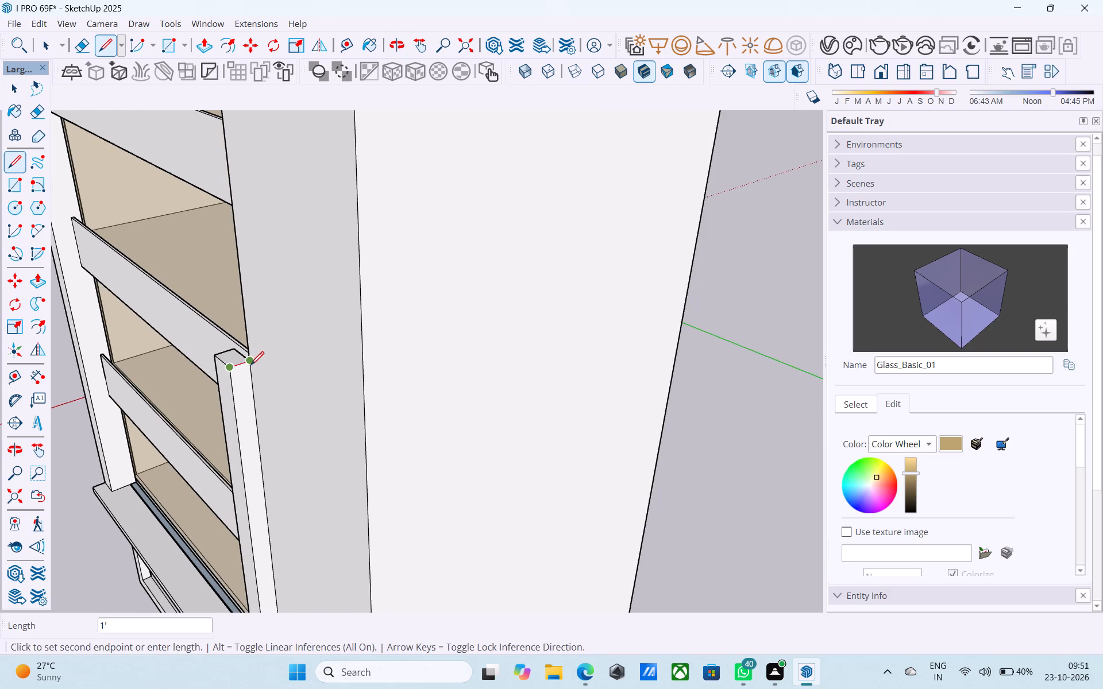
key(space)
Measure the corner piece's lower end edge with the Line tool.
scroll(252, 365, down, 6)
scroll(202, 270, down, 4)
middle_drag(202, 264, 251, 461)
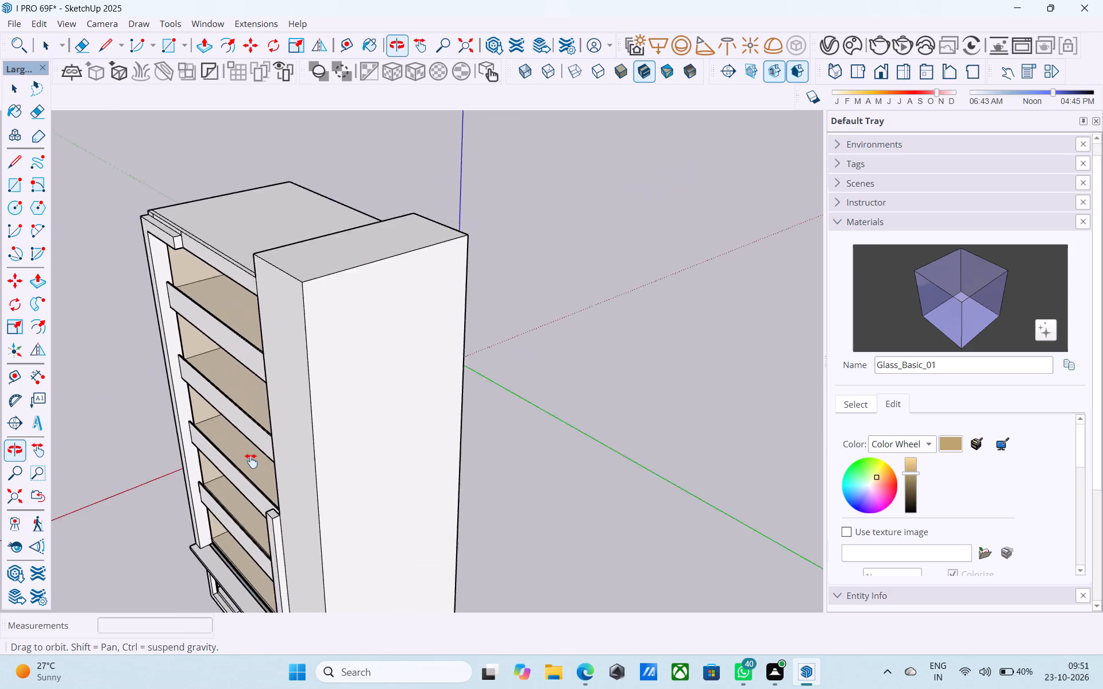
middle_drag(251, 461, 244, 358)
scroll(234, 336, up, 11)
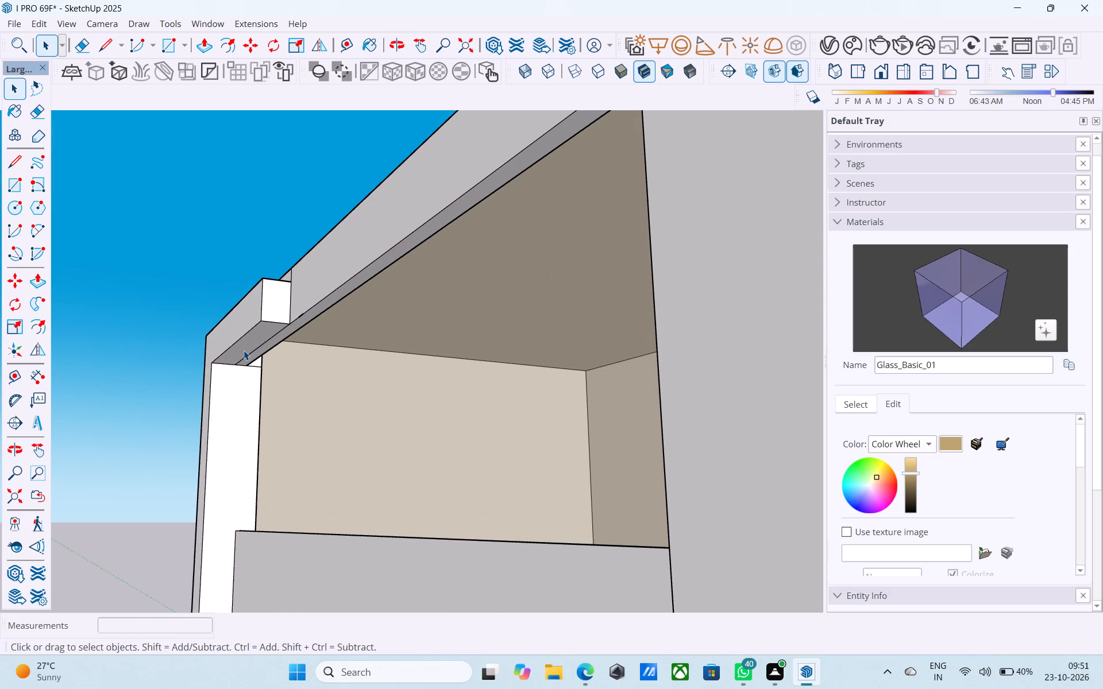
key(l)
click(283, 328)
key(space)
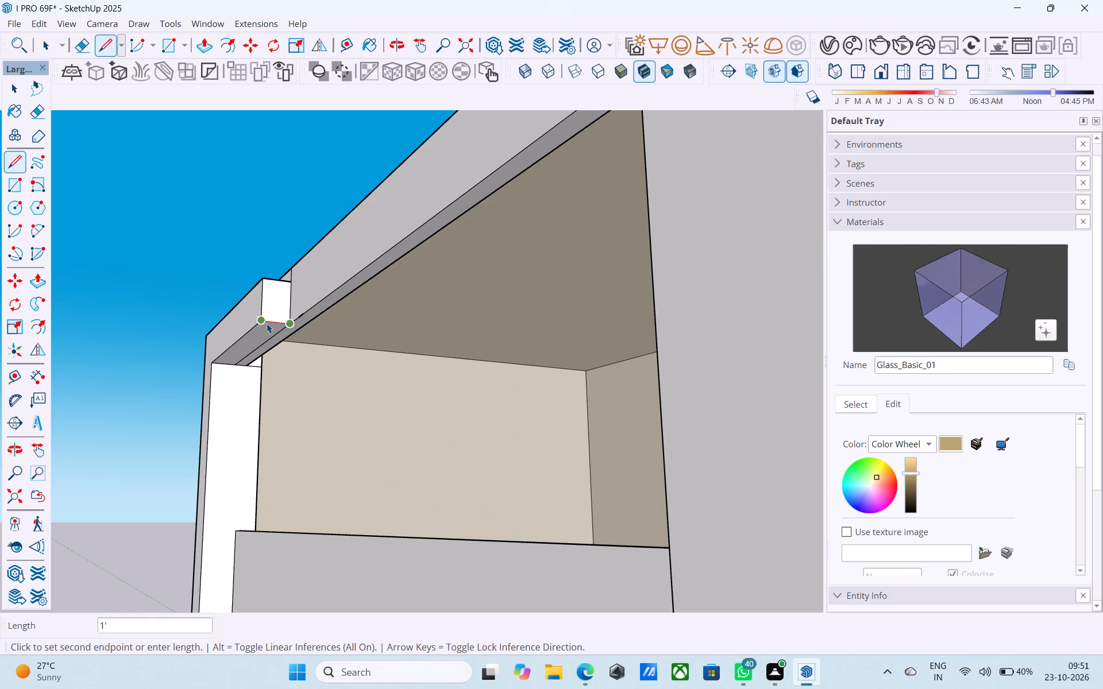
Draw two parallel sloped lines about 32' 3" long between the corner piece's lower end corners and the short front post's inner top corners.
key(l)
click(285, 324)
scroll(271, 292, down, 2)
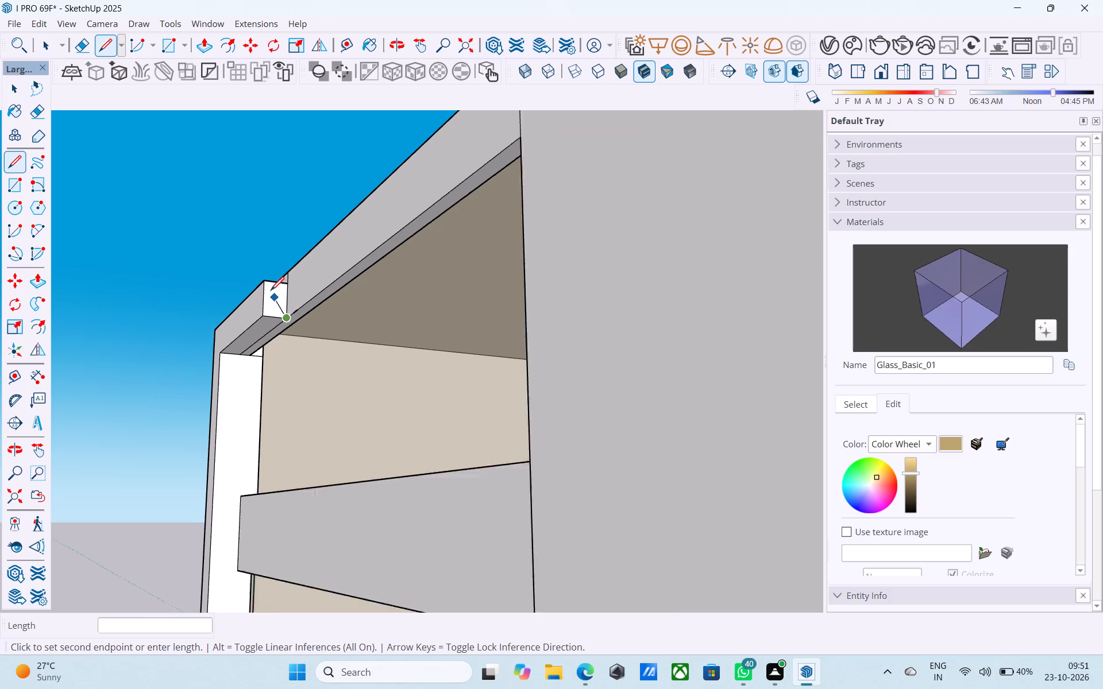
scroll(271, 292, down, 15)
middle_drag(292, 382, 326, 593)
scroll(313, 579, up, 14)
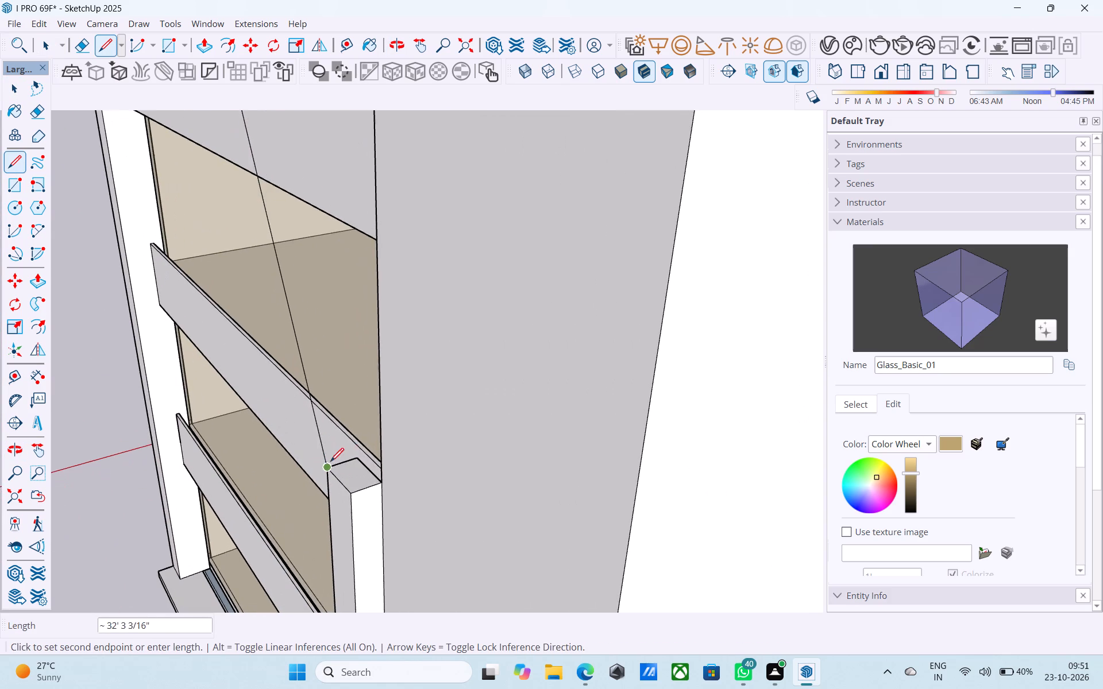
click(351, 458)
click(333, 466)
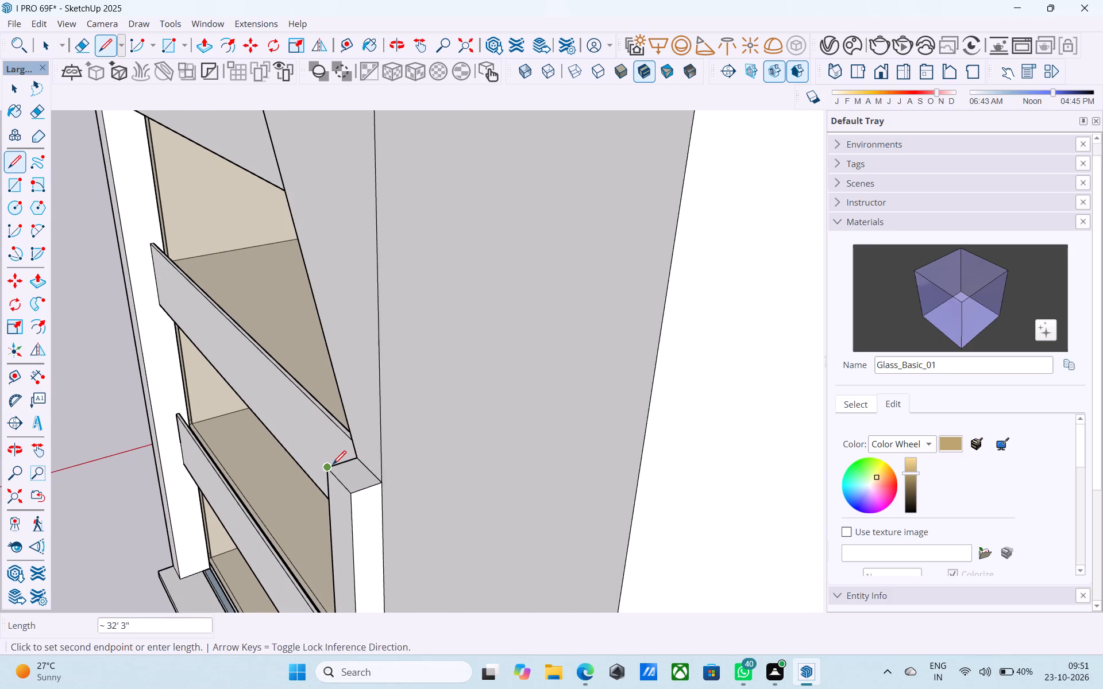
scroll(296, 373, down, 5)
middle_drag(296, 373, 349, 676)
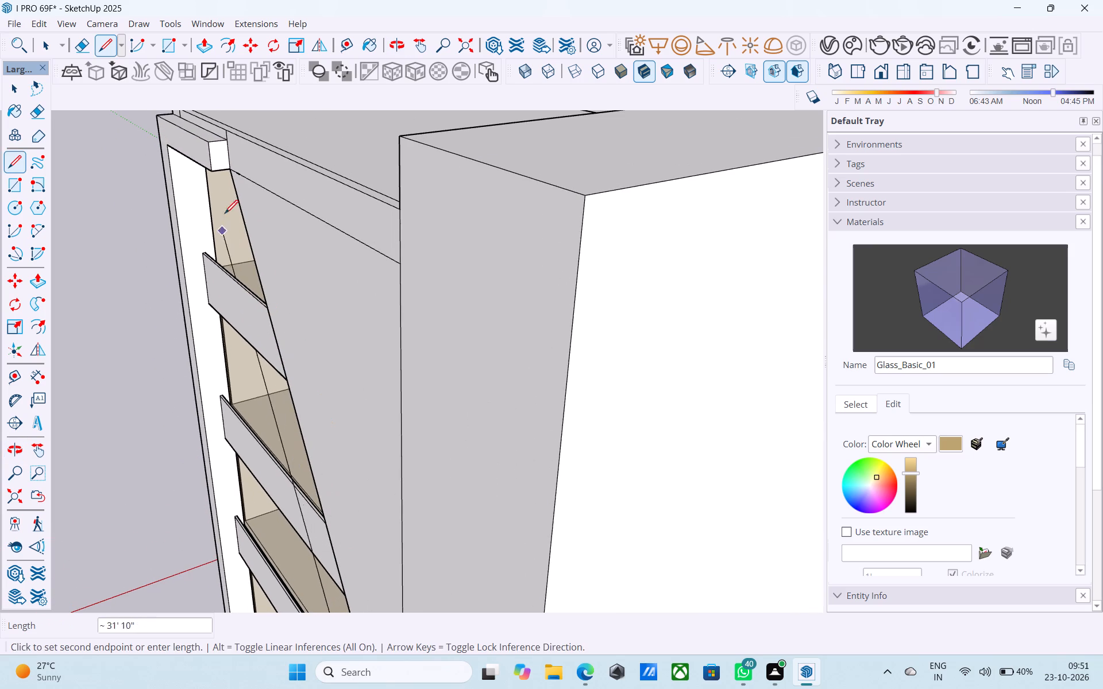
click(214, 169)
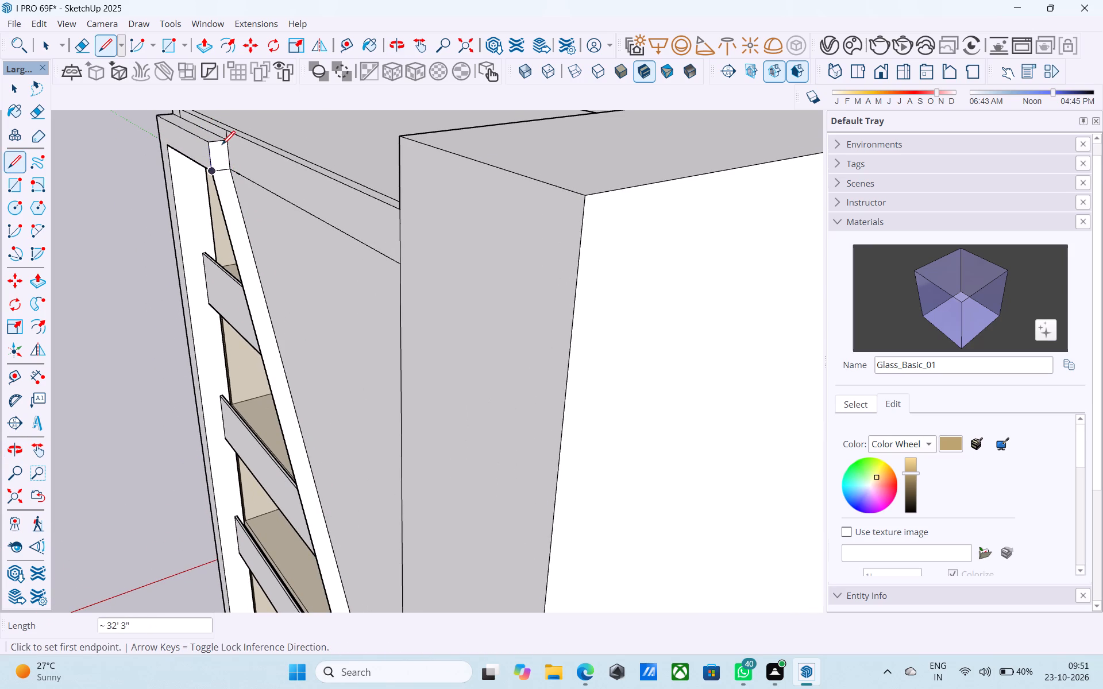
Draw the rear upper sloped edge, about 34' 3 5/8", from the corner piece's top back corner to the short post's outer back corner.
click(224, 142)
scroll(217, 129, down, 11)
scroll(290, 369, up, 1)
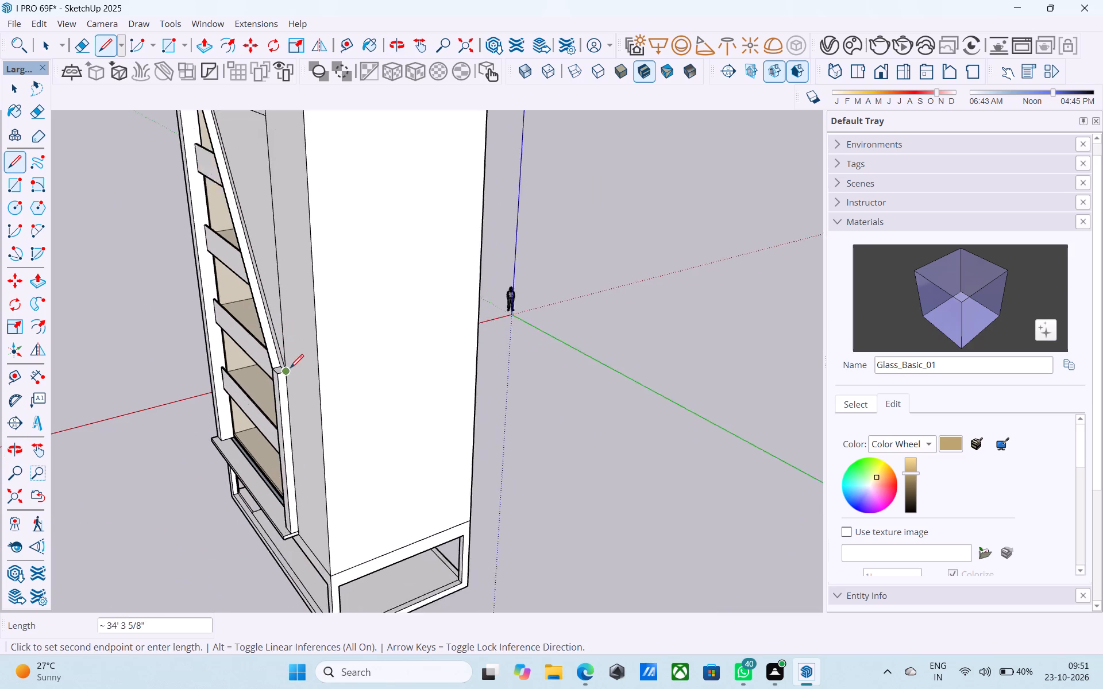
scroll(290, 369, up, 9)
click(284, 372)
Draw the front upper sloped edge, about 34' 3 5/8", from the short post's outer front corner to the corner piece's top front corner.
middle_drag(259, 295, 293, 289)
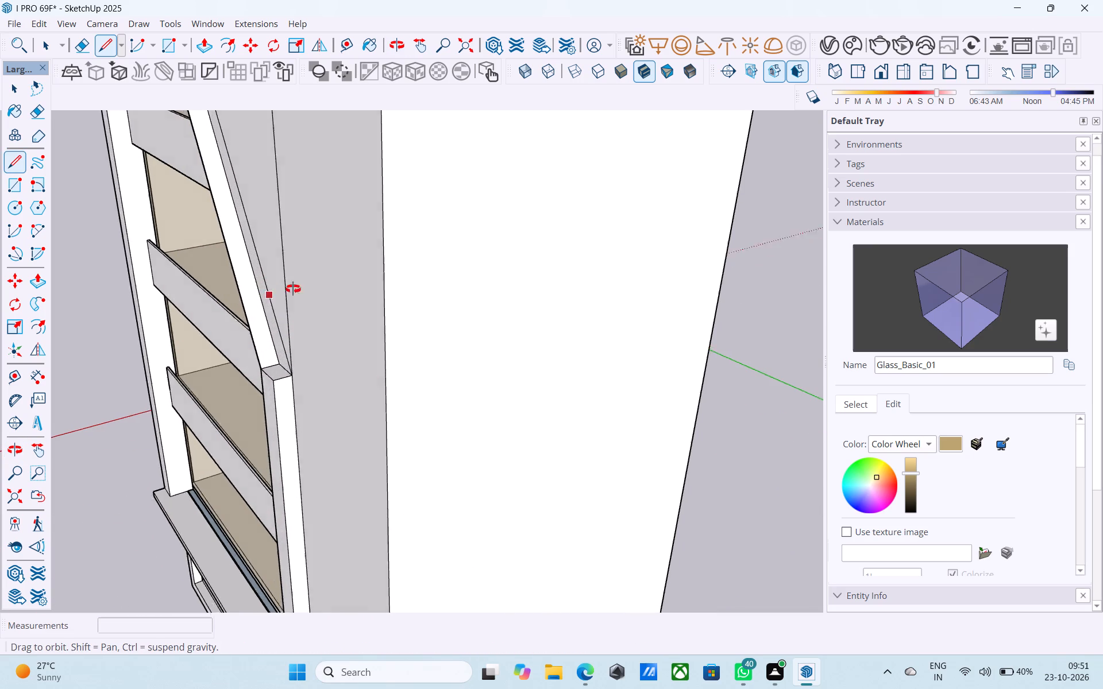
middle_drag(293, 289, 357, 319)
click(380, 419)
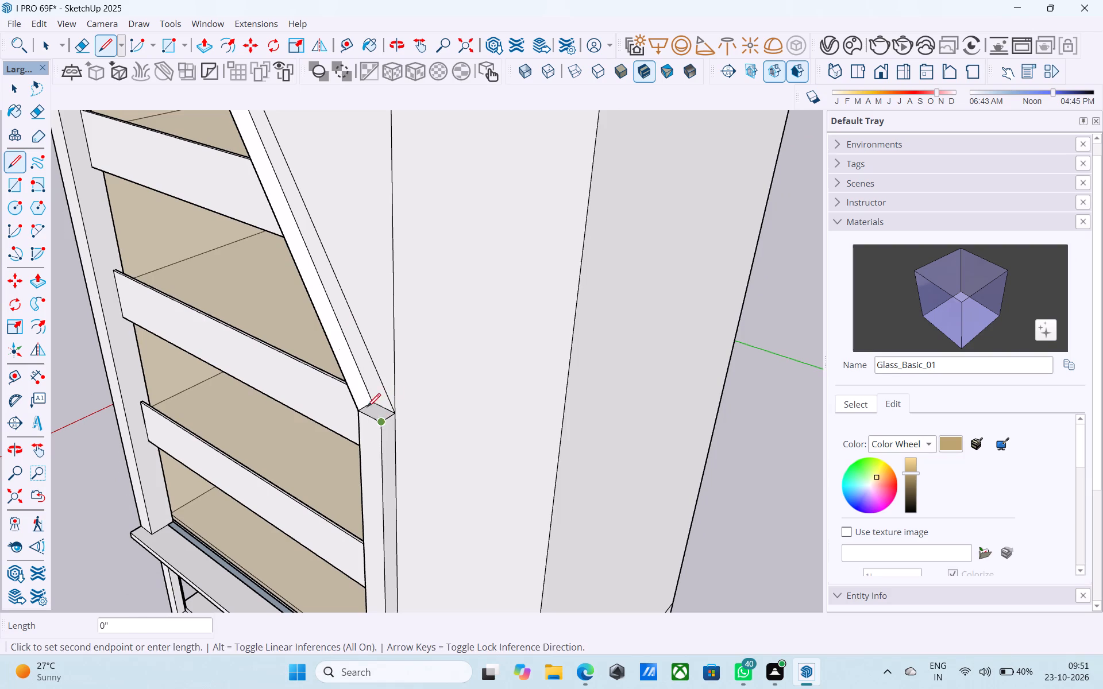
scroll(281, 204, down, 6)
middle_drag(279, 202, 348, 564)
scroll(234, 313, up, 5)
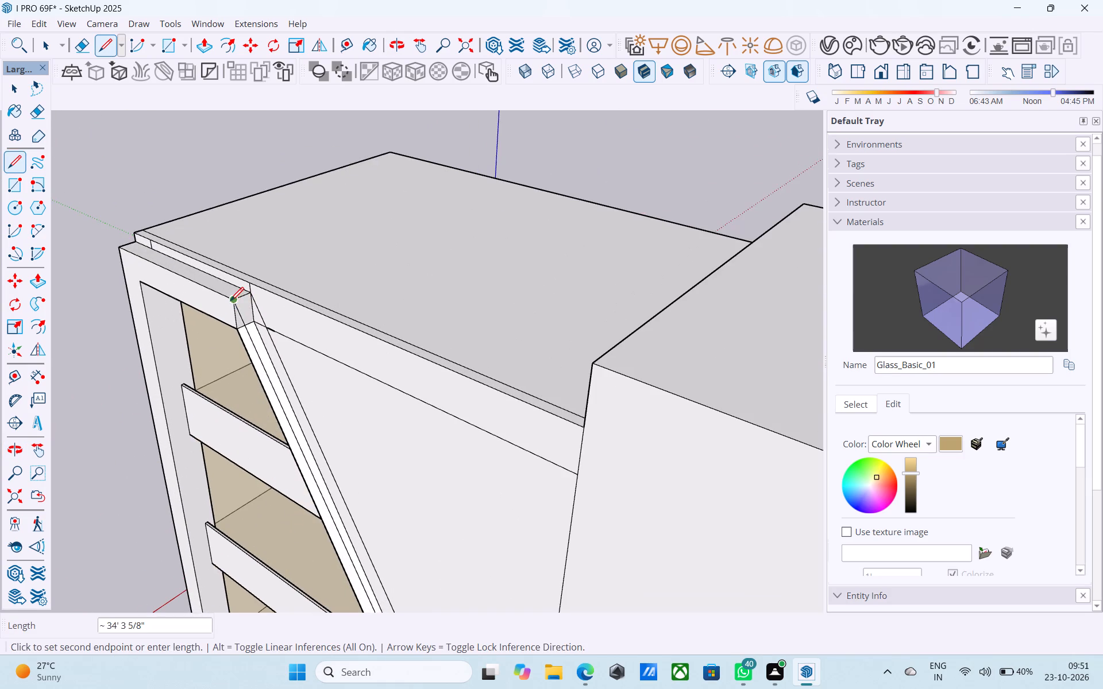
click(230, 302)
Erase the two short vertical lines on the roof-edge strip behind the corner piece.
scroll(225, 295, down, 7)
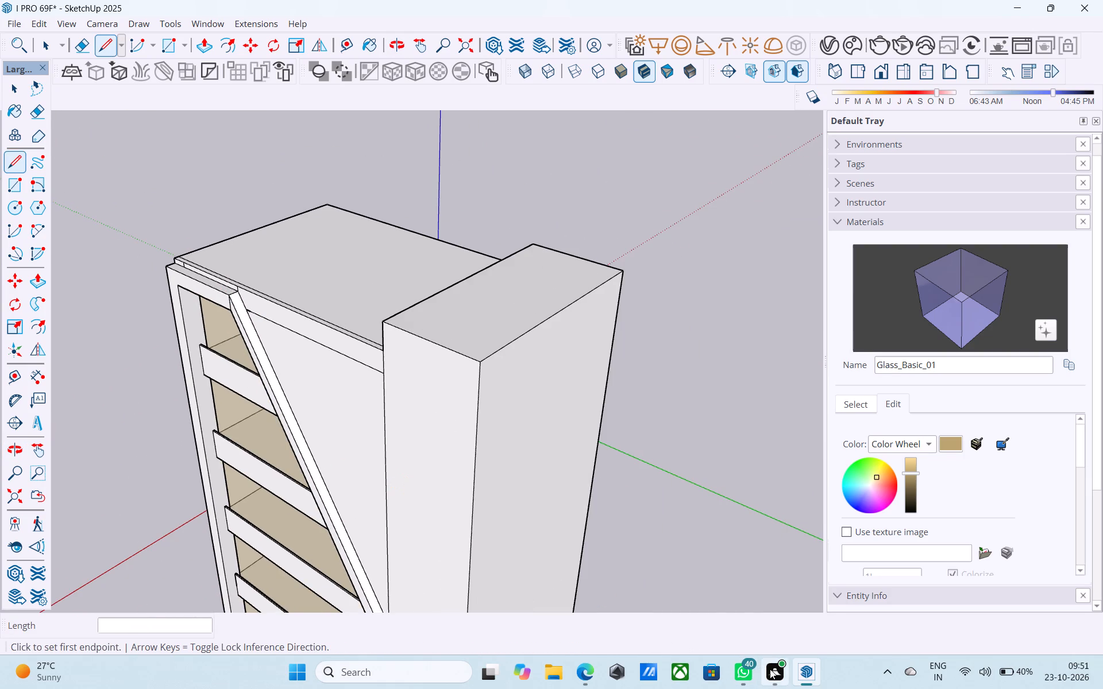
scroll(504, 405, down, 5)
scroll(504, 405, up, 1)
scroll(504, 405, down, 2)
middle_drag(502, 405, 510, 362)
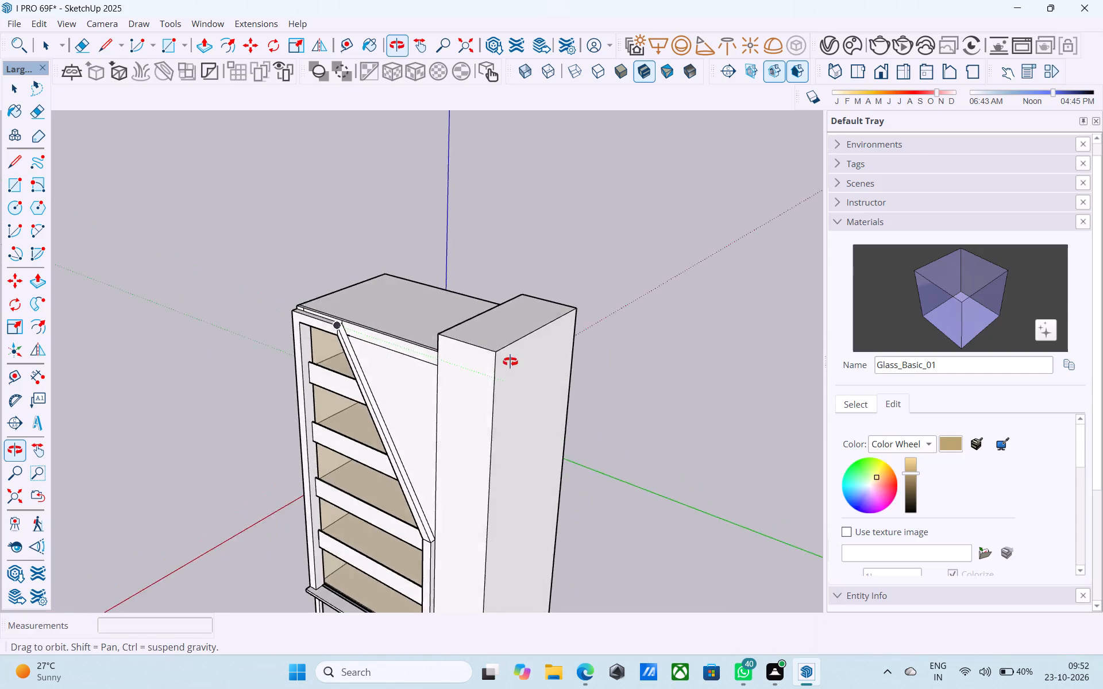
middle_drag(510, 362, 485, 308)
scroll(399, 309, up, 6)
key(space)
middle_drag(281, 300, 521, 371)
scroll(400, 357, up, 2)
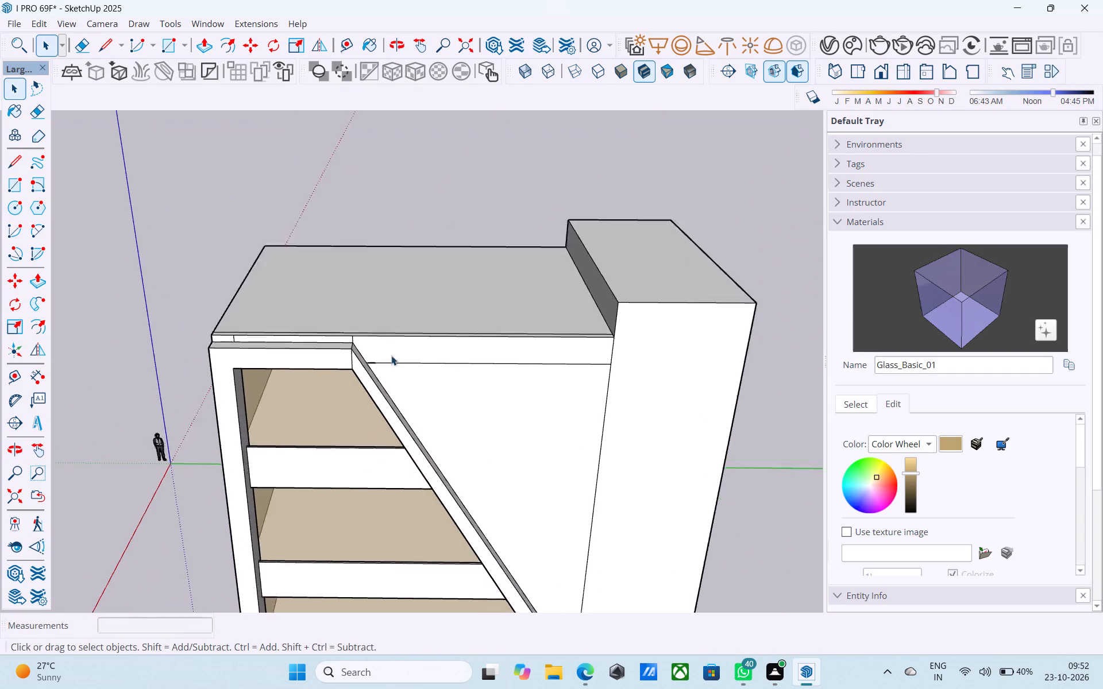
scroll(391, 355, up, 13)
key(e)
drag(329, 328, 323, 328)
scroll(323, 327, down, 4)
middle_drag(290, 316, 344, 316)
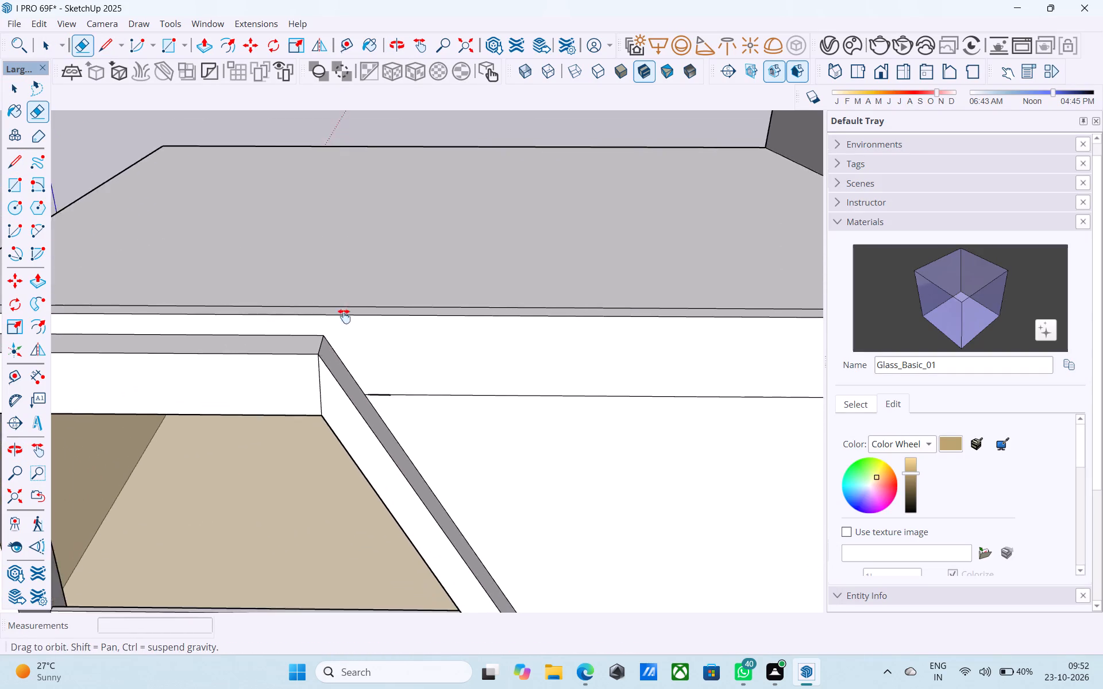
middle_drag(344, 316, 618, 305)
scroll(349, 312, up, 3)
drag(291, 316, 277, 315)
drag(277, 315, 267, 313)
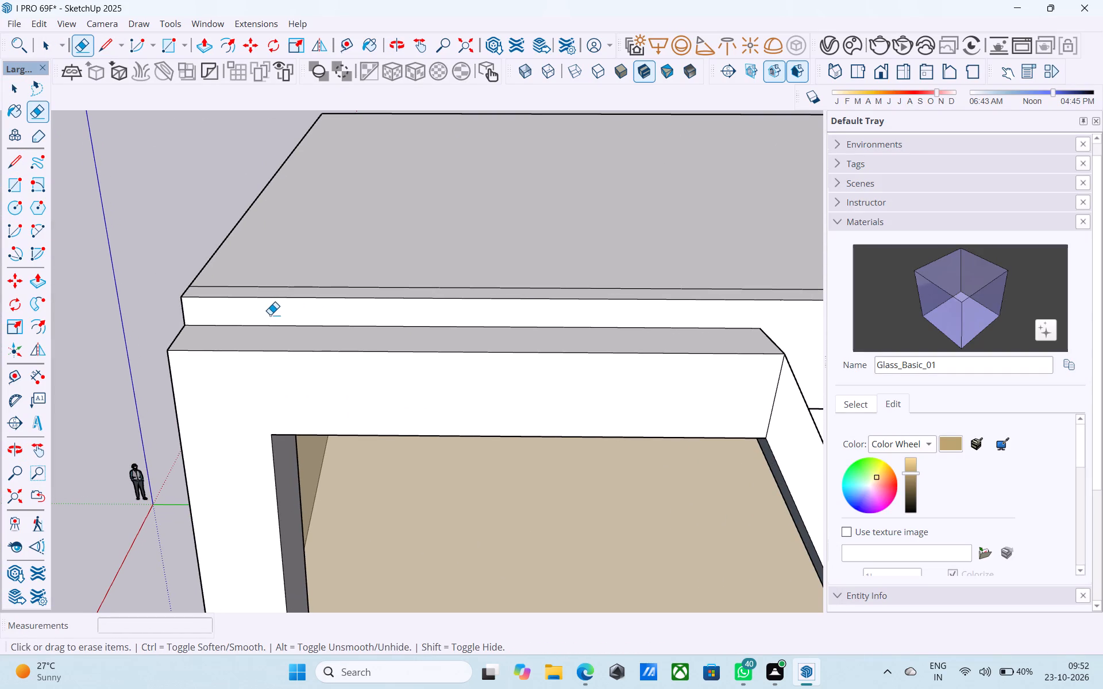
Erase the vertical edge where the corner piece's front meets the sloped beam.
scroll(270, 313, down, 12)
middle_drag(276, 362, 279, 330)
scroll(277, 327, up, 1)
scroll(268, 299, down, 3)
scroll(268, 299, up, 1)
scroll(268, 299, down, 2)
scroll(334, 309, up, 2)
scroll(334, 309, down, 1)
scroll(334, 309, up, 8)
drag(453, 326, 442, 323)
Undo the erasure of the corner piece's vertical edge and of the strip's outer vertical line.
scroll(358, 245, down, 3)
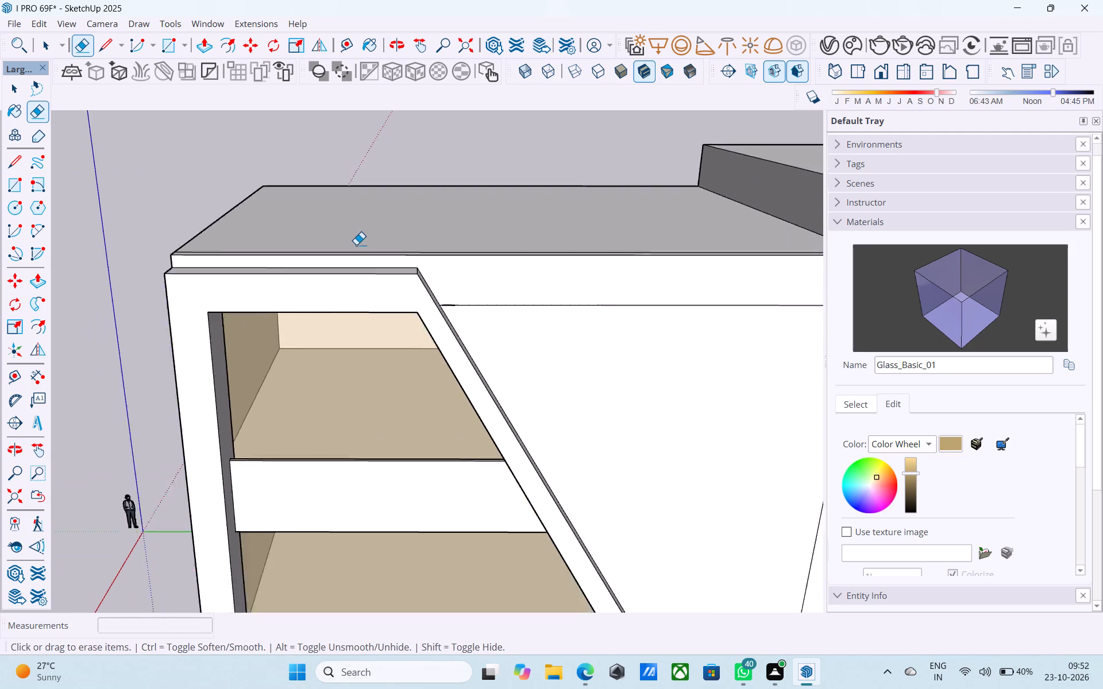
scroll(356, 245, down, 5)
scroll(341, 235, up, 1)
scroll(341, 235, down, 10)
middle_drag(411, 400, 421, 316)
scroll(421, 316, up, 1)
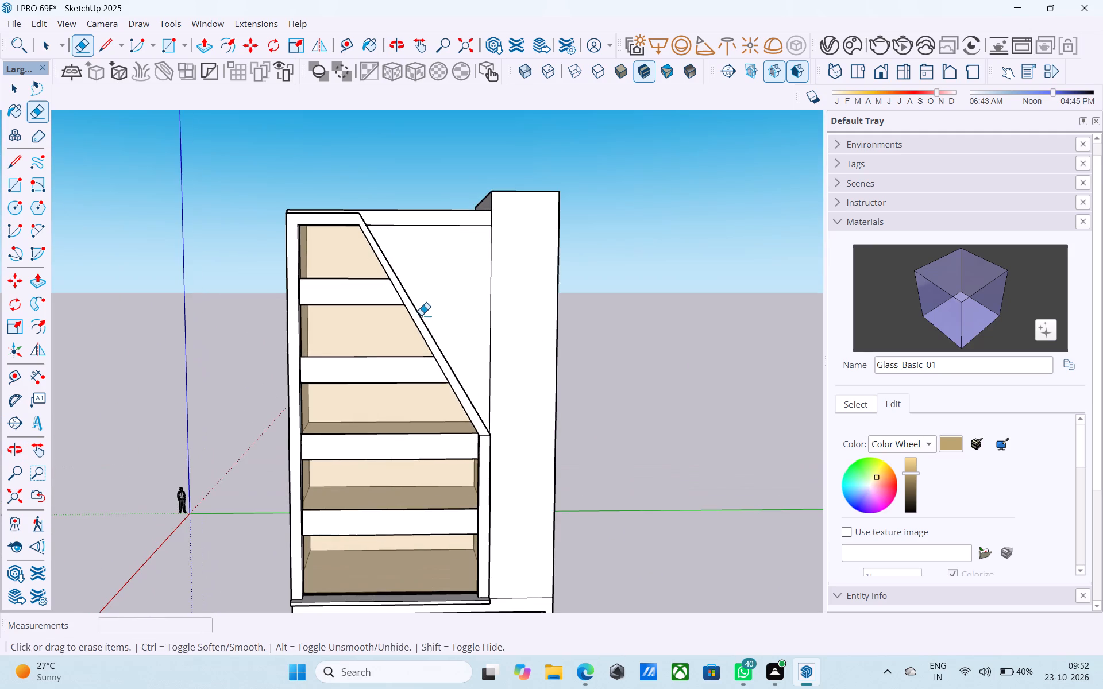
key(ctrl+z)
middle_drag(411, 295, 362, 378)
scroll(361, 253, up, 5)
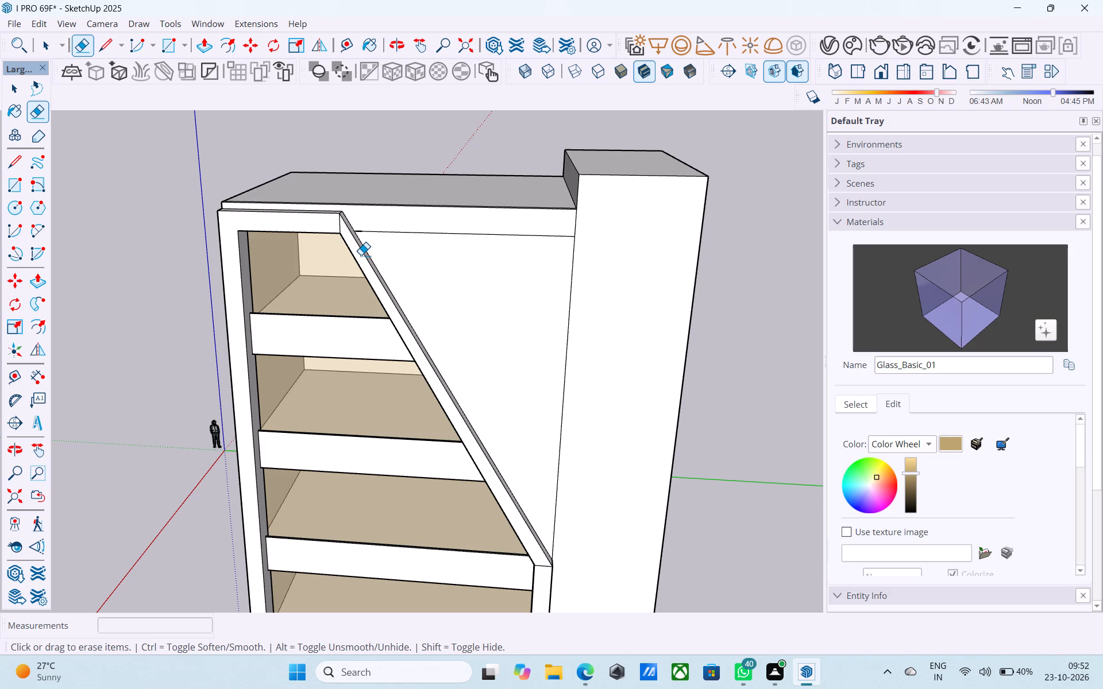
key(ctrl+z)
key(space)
Examine the sloped beam's front and its joints with the corner piece and the short post.
scroll(430, 234, down, 3)
middle_drag(425, 231, 360, 88)
scroll(394, 265, down, 6)
middle_drag(376, 255, 429, 324)
scroll(450, 347, up, 3)
scroll(450, 347, down, 2)
scroll(450, 347, up, 3)
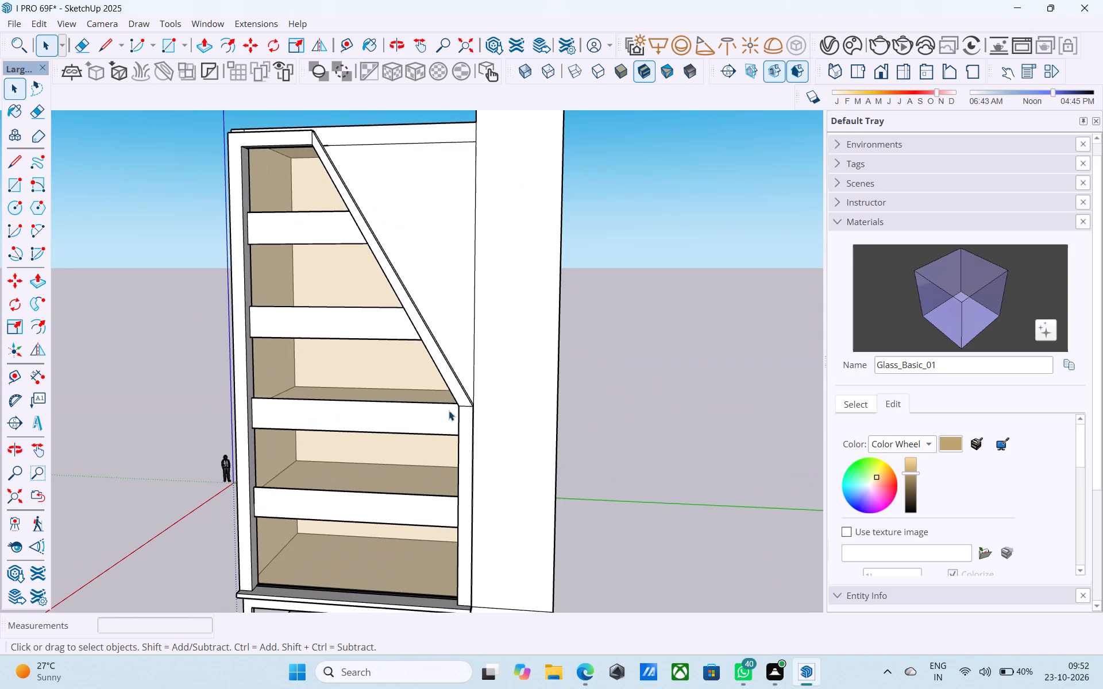
shift+middle_drag(361, 149, 400, 242)
scroll(400, 242, up, 4)
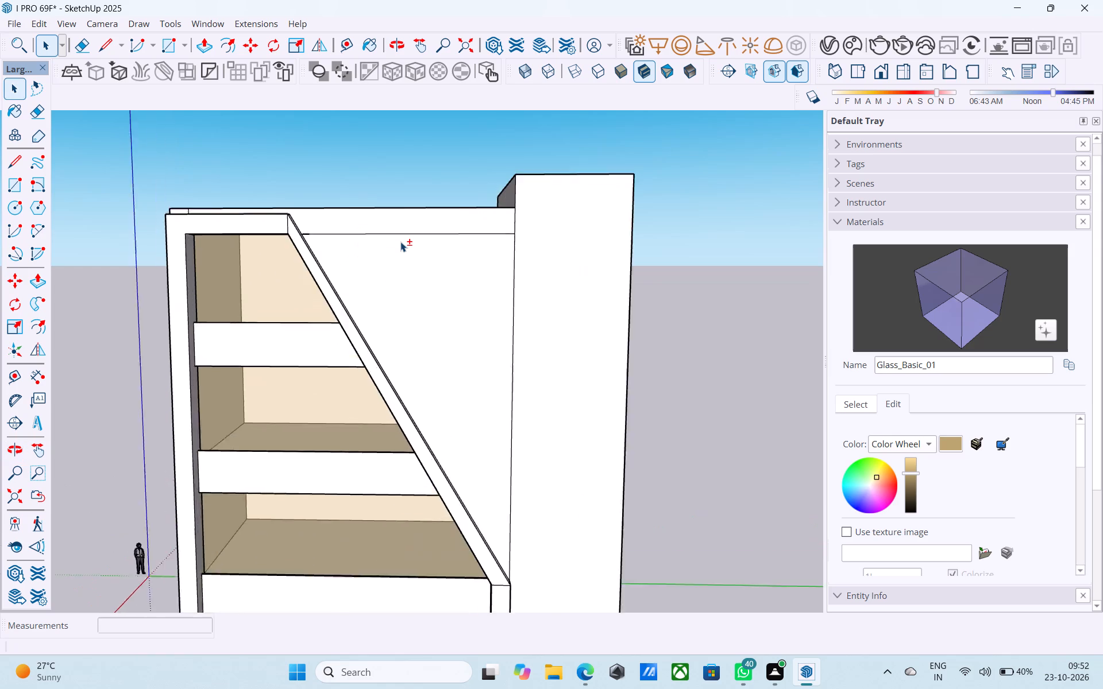
scroll(400, 242, up, 1)
scroll(289, 224, up, 5)
scroll(281, 216, down, 12)
middle_drag(281, 301, 269, 272)
scroll(308, 336, up, 4)
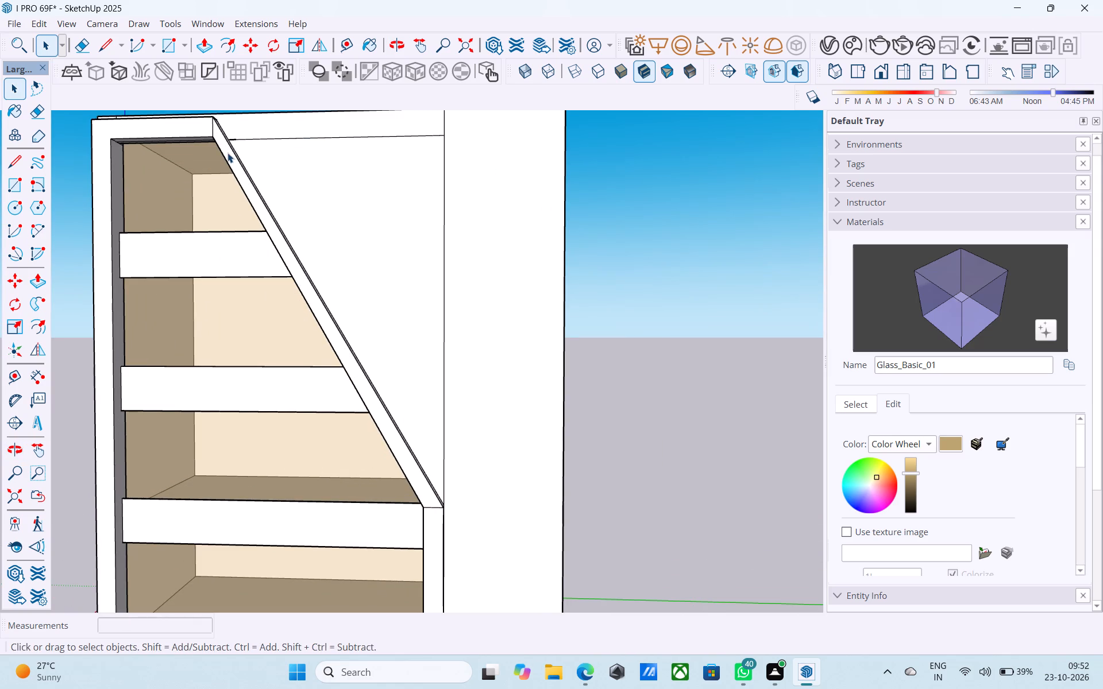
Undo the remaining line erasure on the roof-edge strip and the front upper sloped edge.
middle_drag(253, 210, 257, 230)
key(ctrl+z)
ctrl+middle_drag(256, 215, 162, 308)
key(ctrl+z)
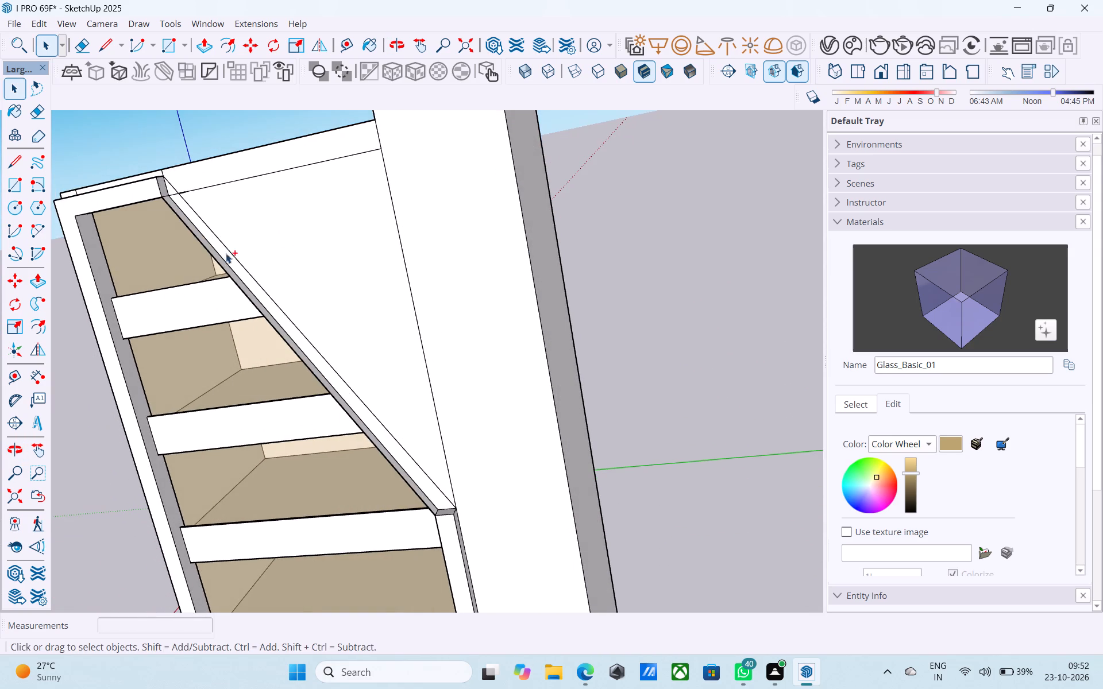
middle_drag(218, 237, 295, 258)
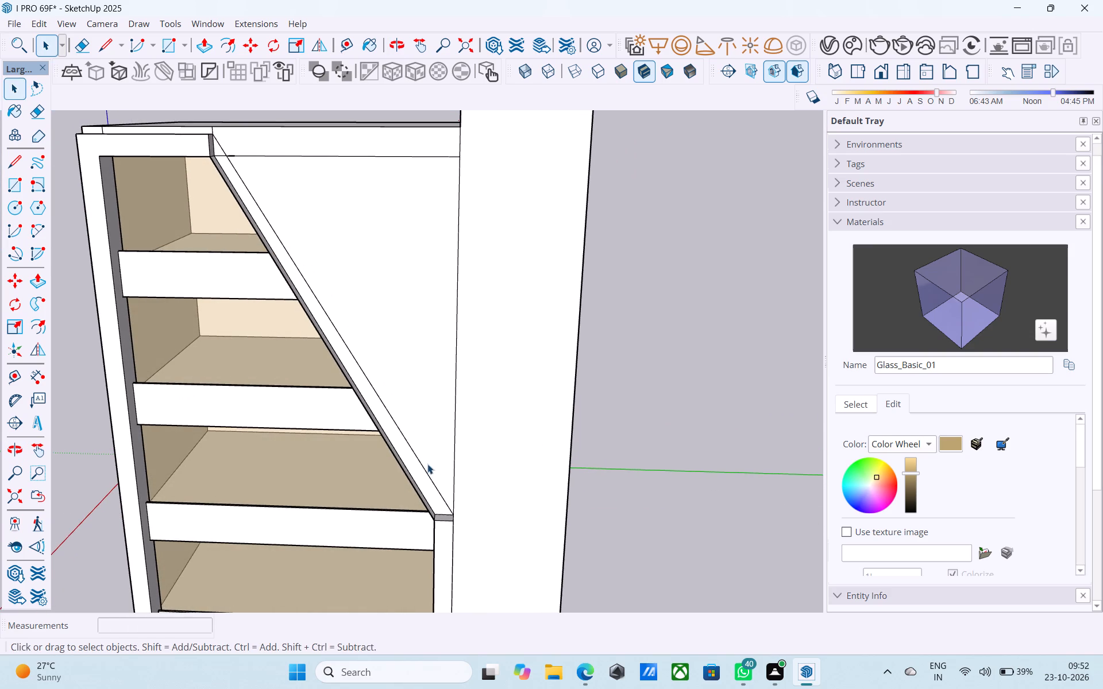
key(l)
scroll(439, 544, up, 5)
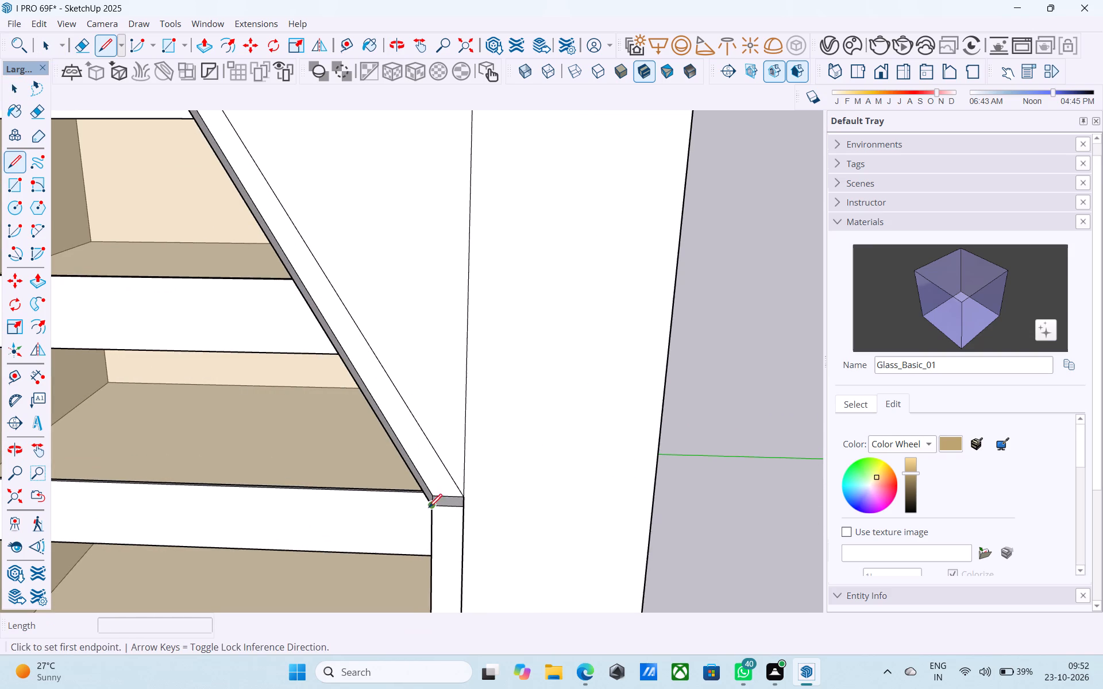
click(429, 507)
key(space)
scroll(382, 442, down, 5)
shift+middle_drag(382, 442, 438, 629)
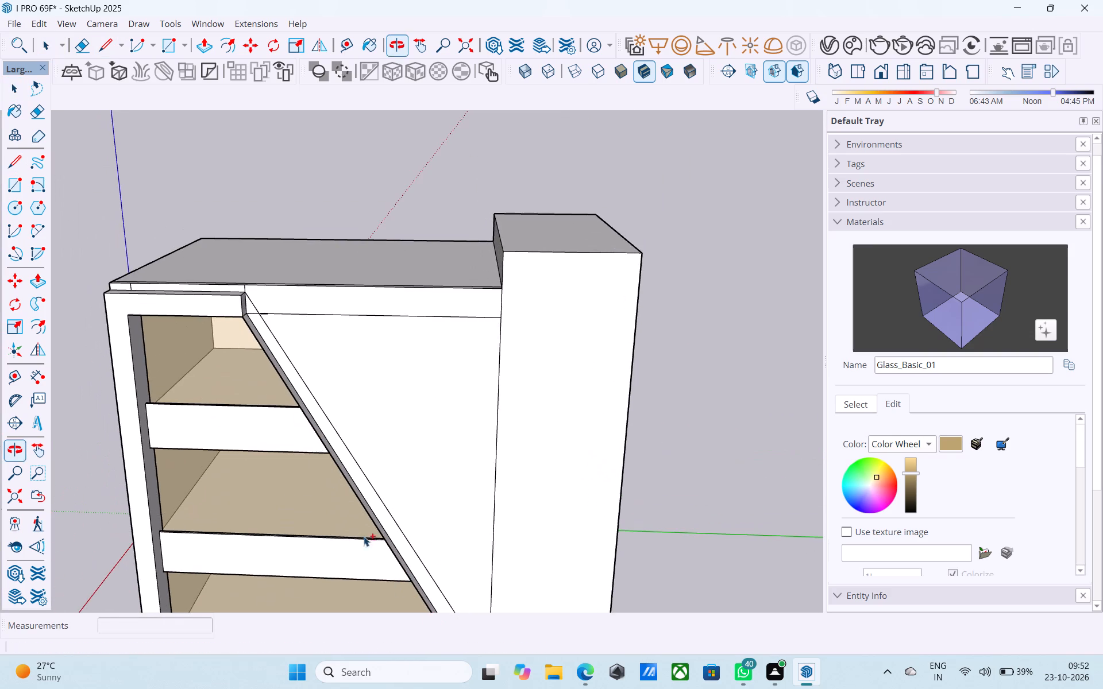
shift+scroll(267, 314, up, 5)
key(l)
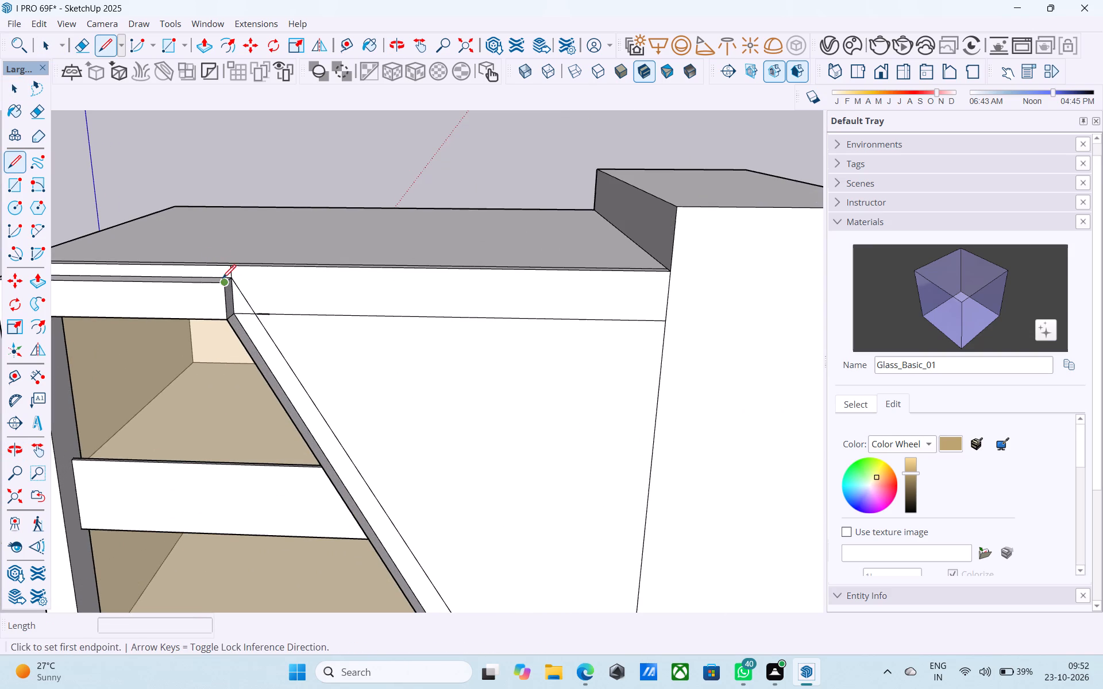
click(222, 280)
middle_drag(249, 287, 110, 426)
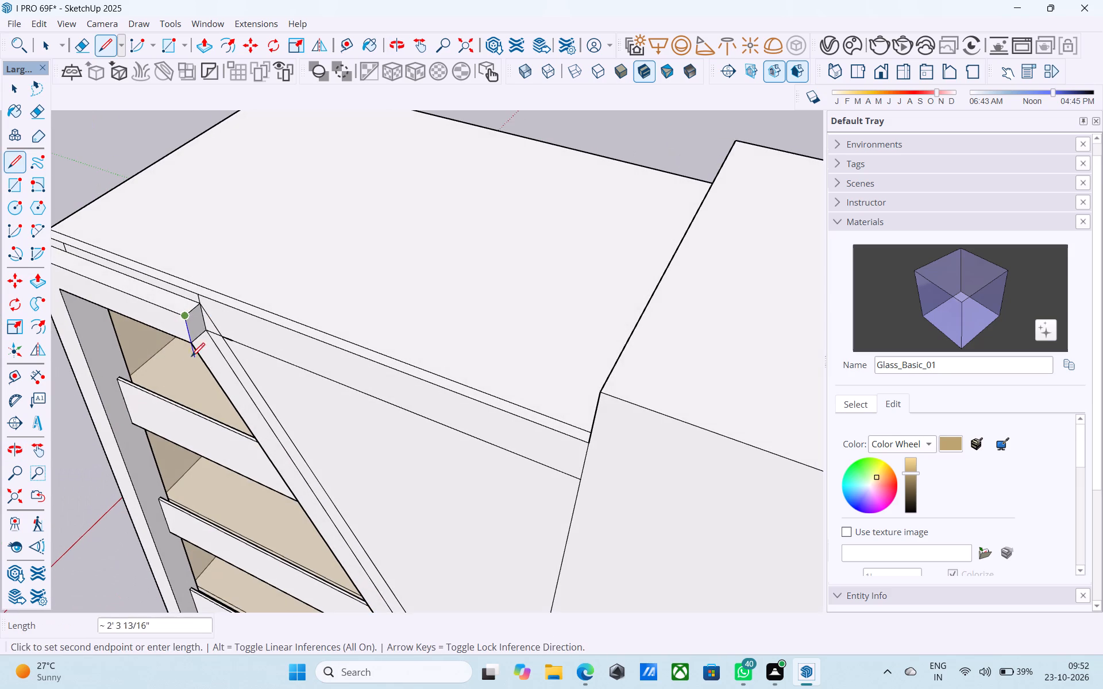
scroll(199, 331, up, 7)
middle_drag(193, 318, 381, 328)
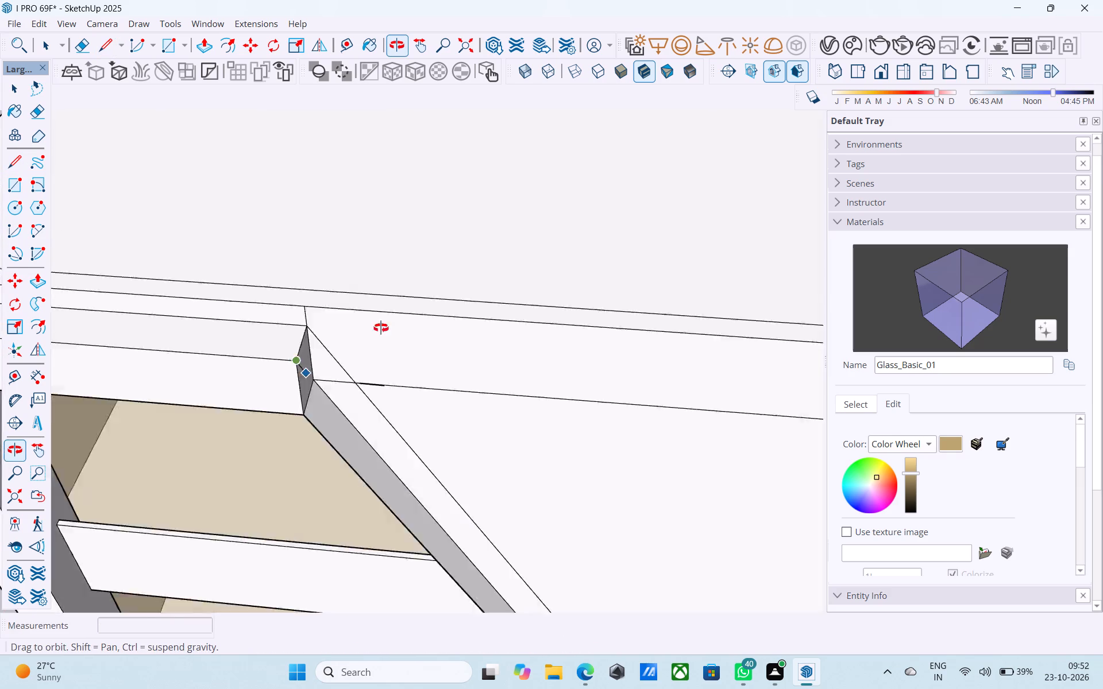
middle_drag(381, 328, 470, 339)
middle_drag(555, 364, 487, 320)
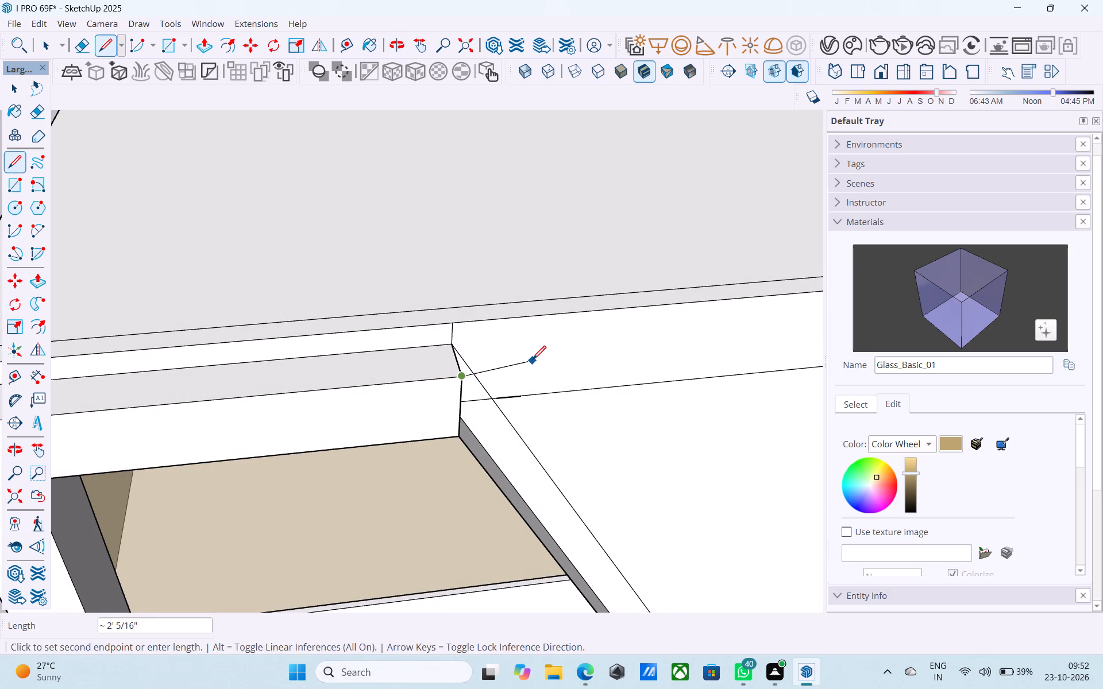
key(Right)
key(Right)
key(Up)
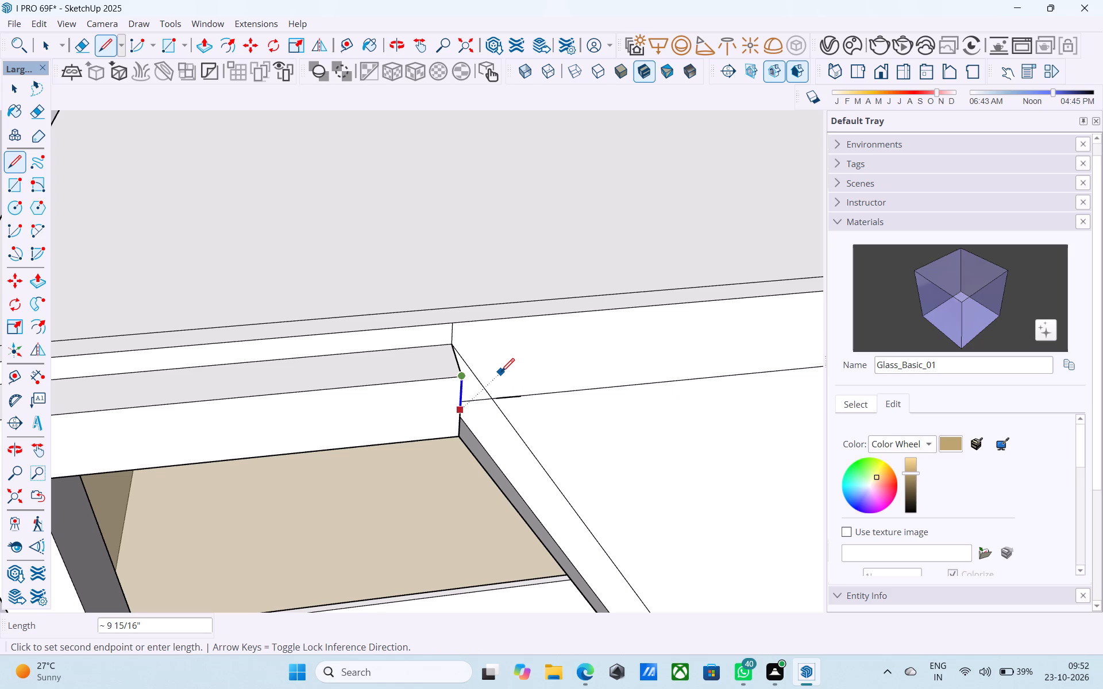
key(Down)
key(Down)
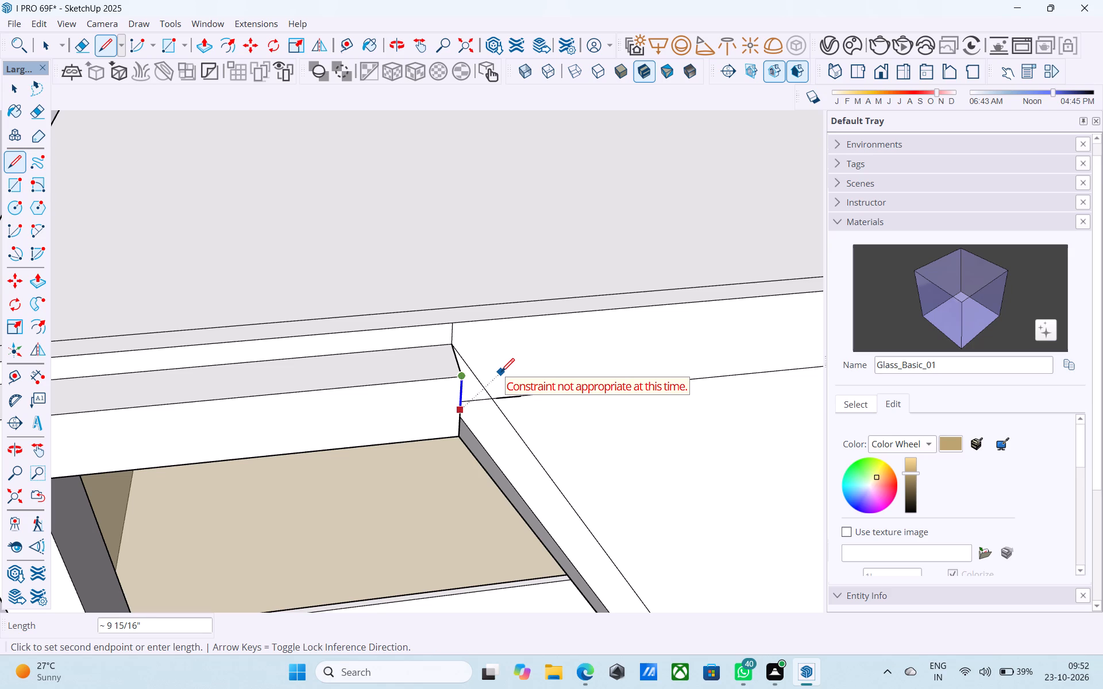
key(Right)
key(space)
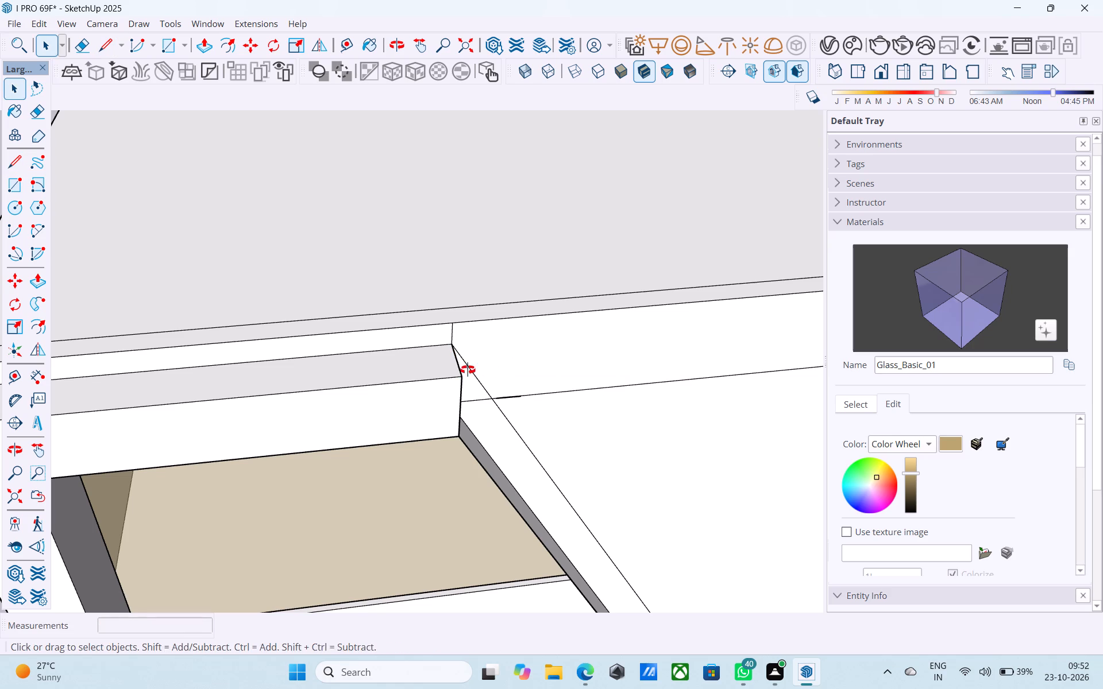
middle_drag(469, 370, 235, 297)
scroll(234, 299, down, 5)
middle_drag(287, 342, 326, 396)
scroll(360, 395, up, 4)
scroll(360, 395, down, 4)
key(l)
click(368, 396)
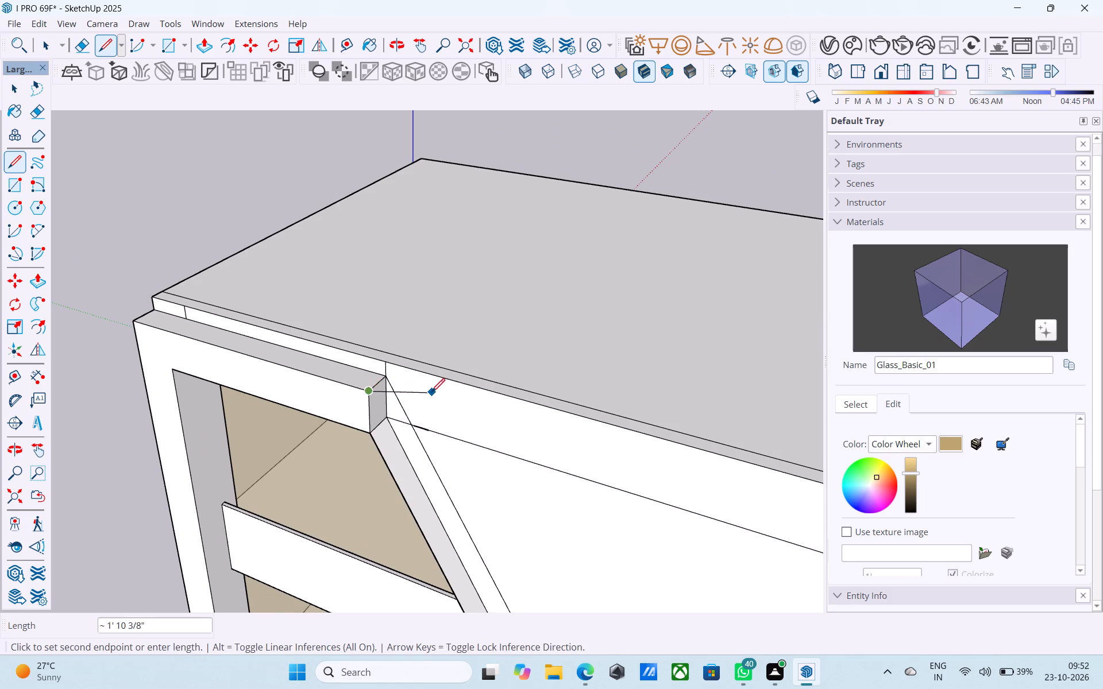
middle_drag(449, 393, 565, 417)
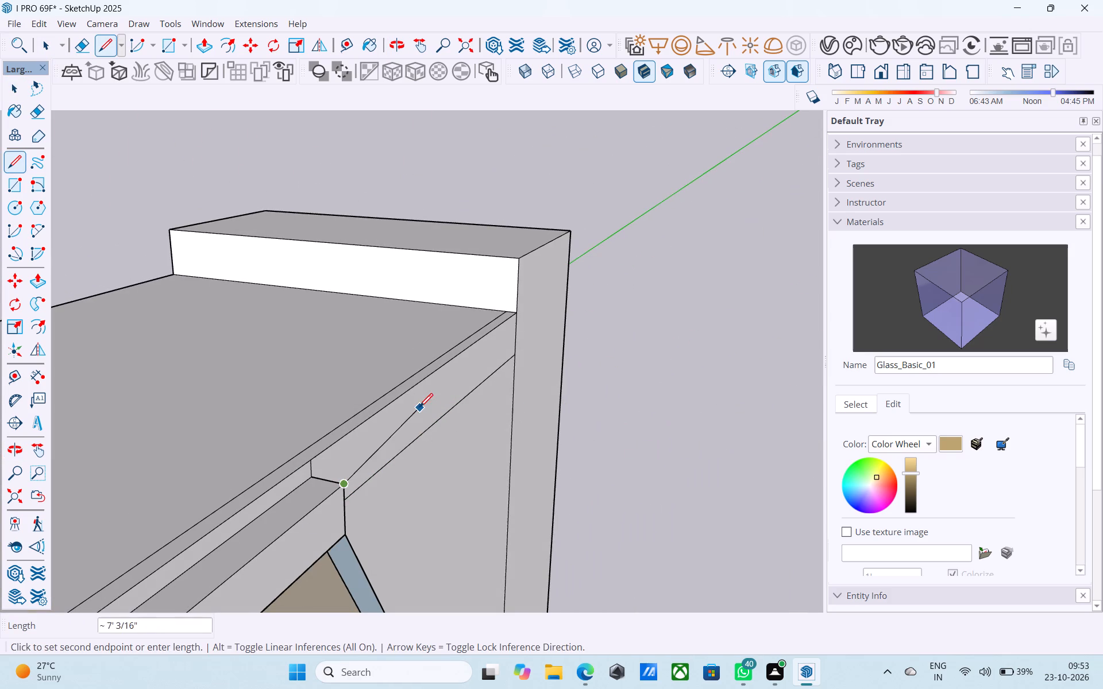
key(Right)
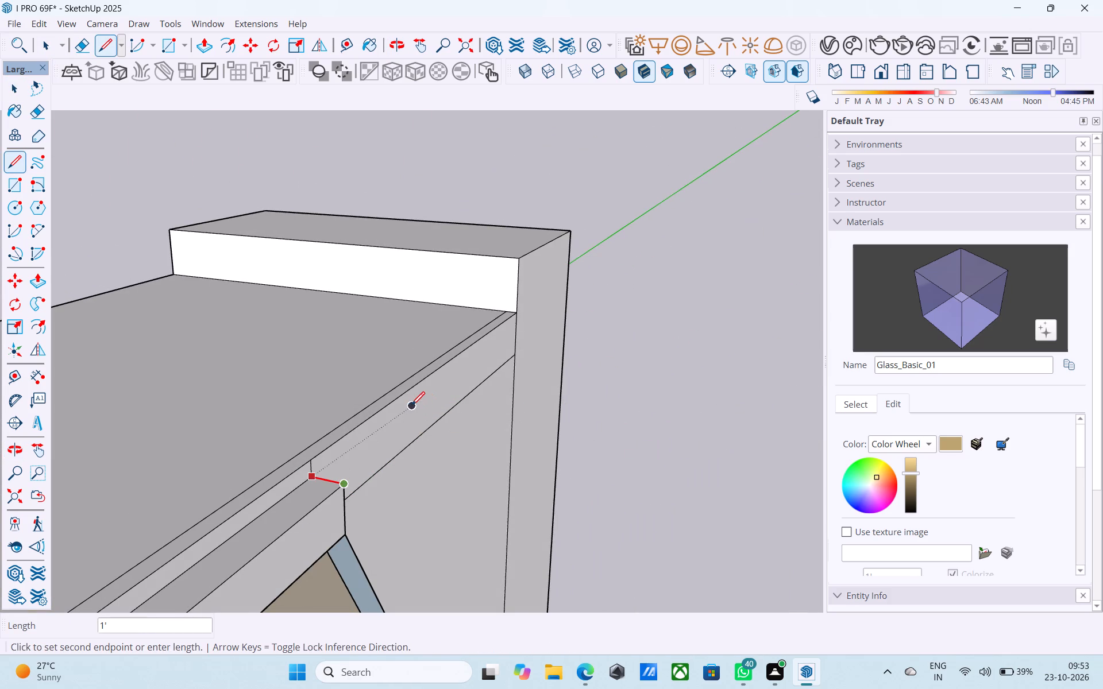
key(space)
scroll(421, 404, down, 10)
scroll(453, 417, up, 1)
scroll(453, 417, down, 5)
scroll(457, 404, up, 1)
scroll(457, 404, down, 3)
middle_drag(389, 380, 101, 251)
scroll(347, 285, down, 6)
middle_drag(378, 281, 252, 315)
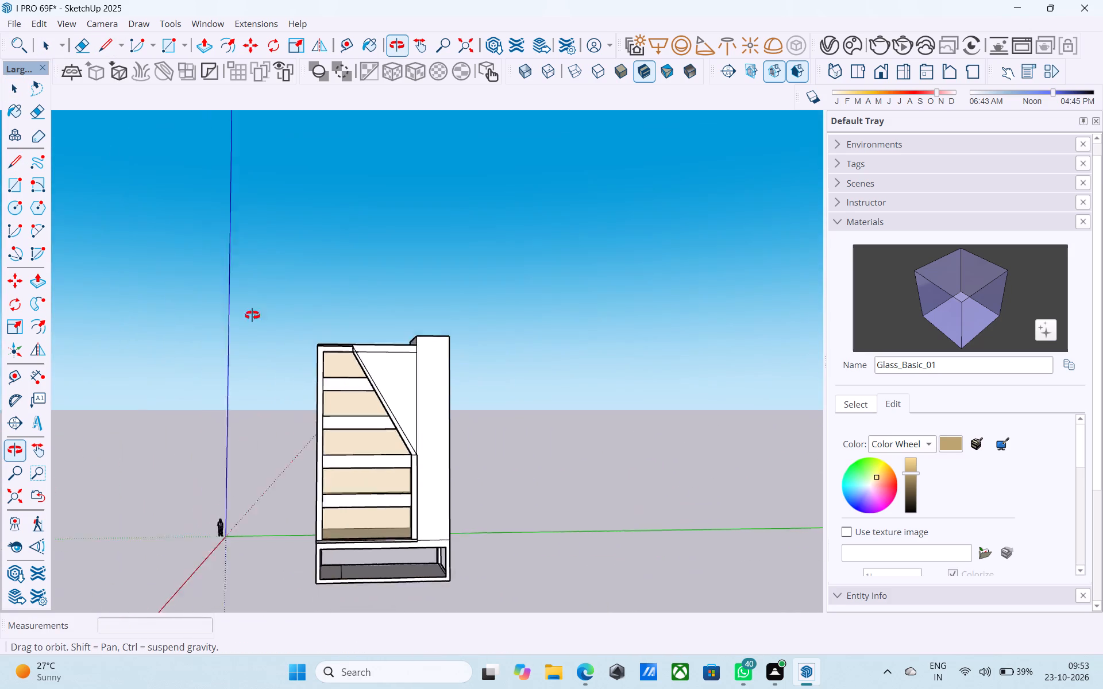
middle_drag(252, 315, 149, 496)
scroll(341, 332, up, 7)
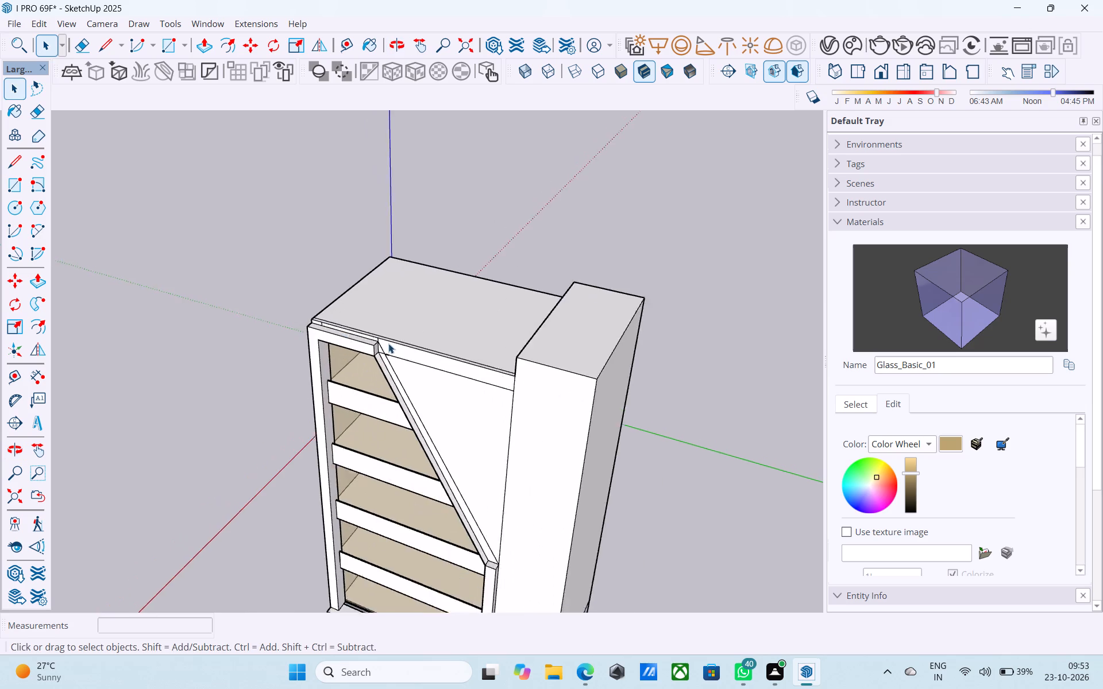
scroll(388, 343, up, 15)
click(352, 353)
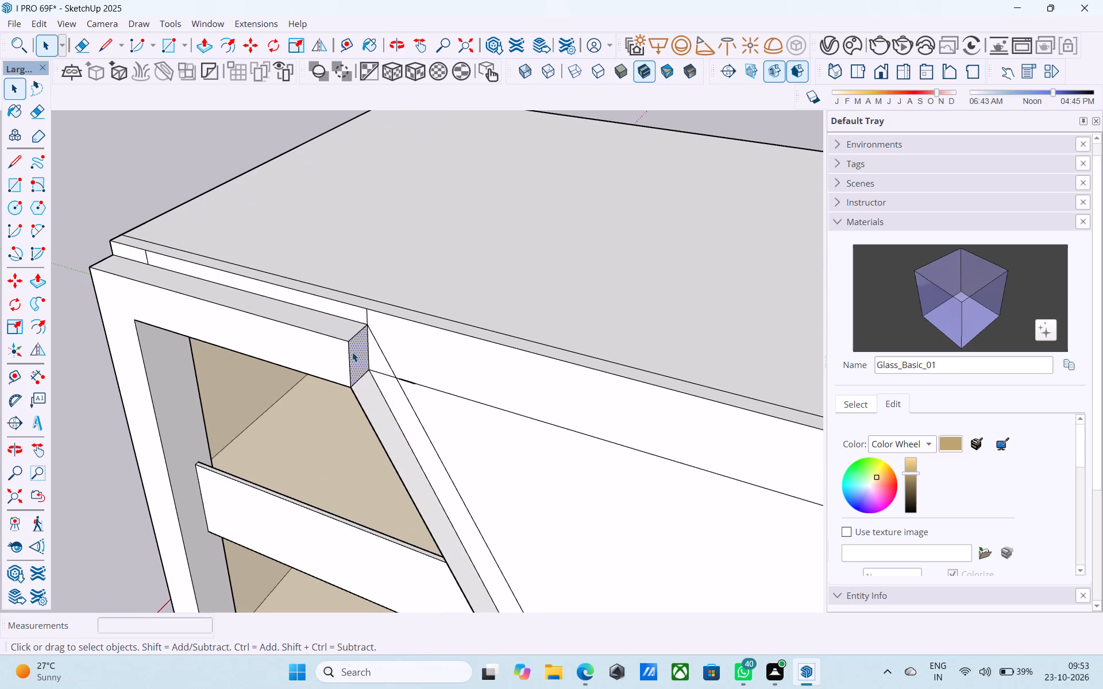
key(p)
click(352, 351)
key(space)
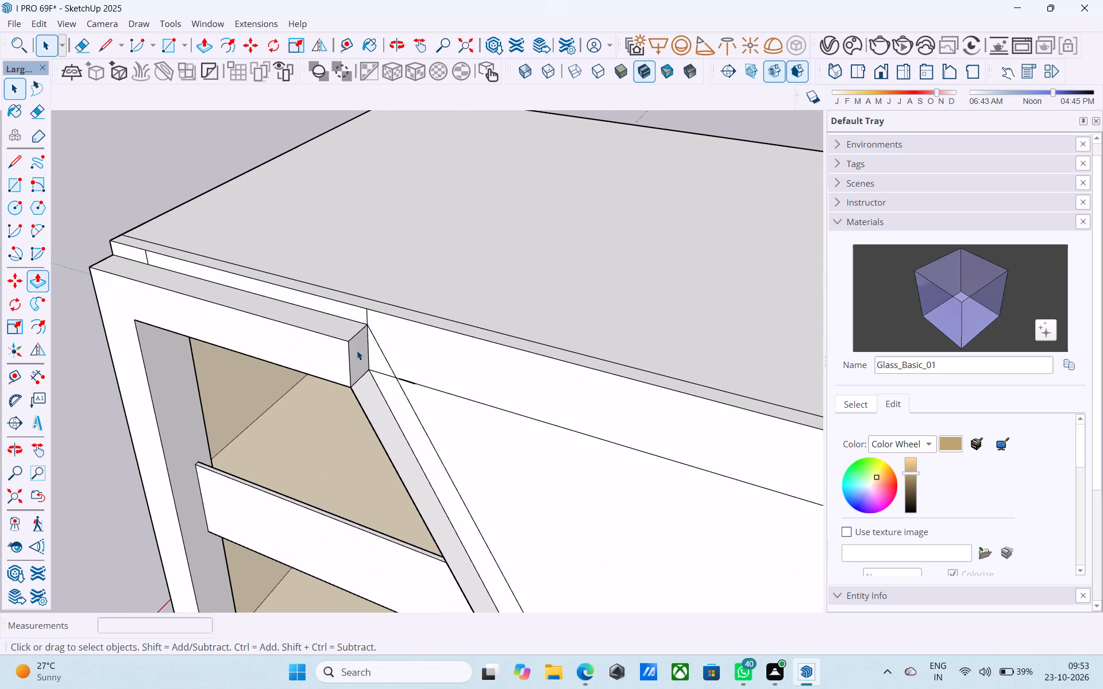
Erase the short sloped segment that crosses the roof-edge strip beside the corner piece.
scroll(361, 348, up, 2)
key(e)
click(379, 348)
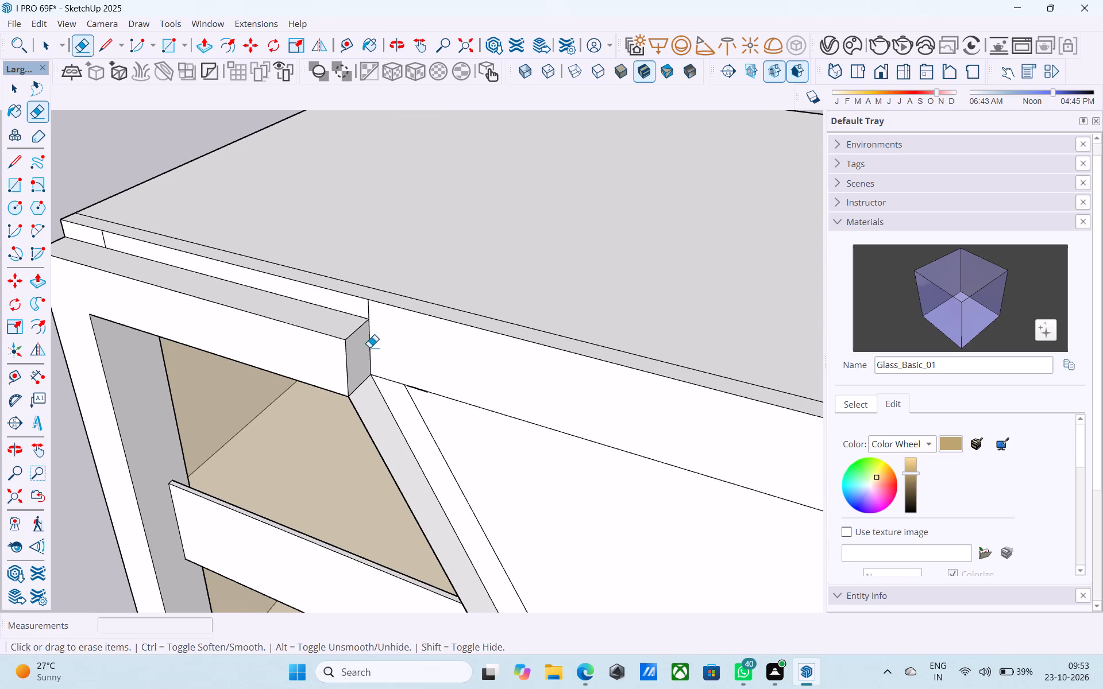
Push/Pull the top corner piece's end face outward by 1.5' towards the tower.
key(space)
click(365, 345)
key(p)
click(365, 345)
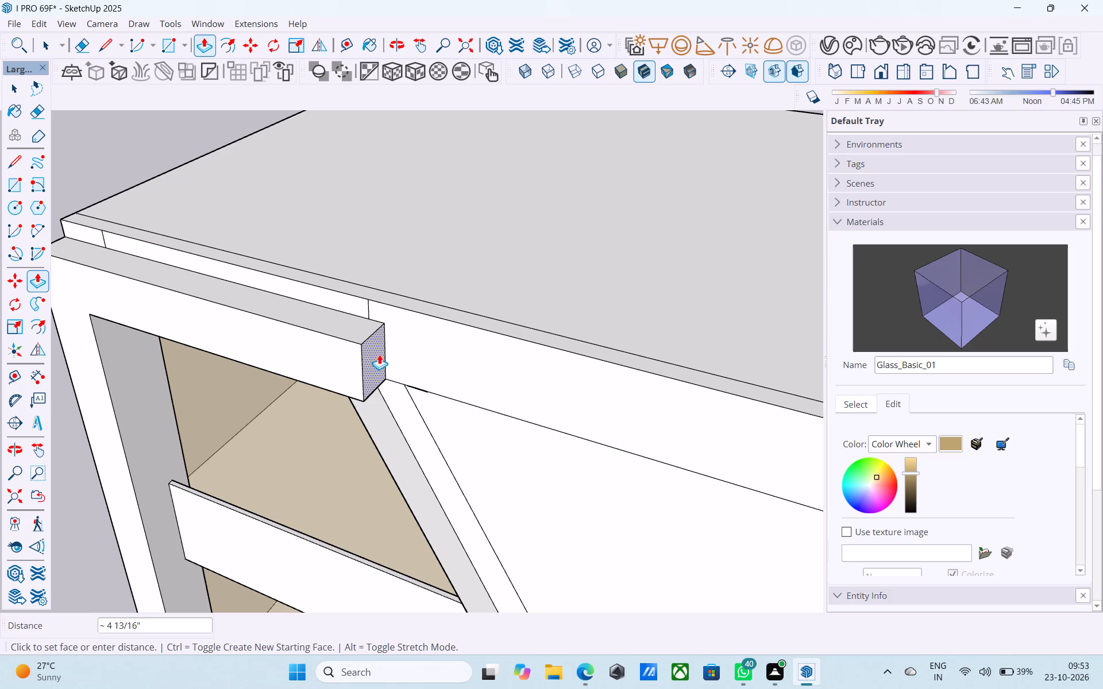
text(1.5')
key(Return)
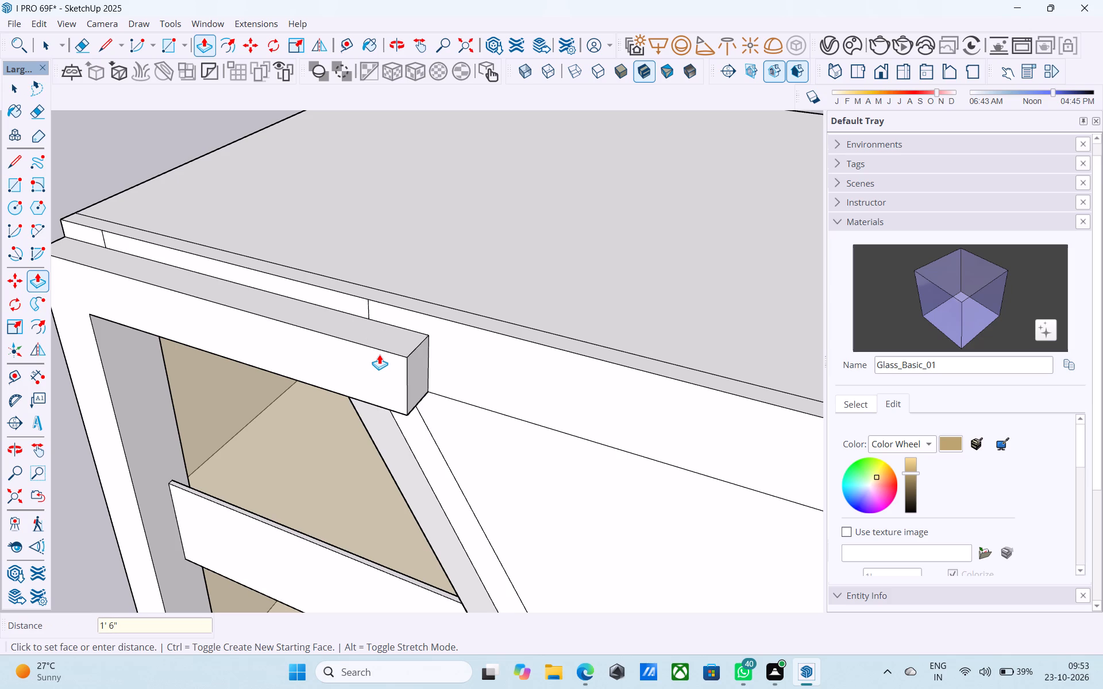
Draw a sloped line about 32' 3" long from the extended corner piece's lower rear corner to the short post's top rear corner.
key(l)
click(434, 387)
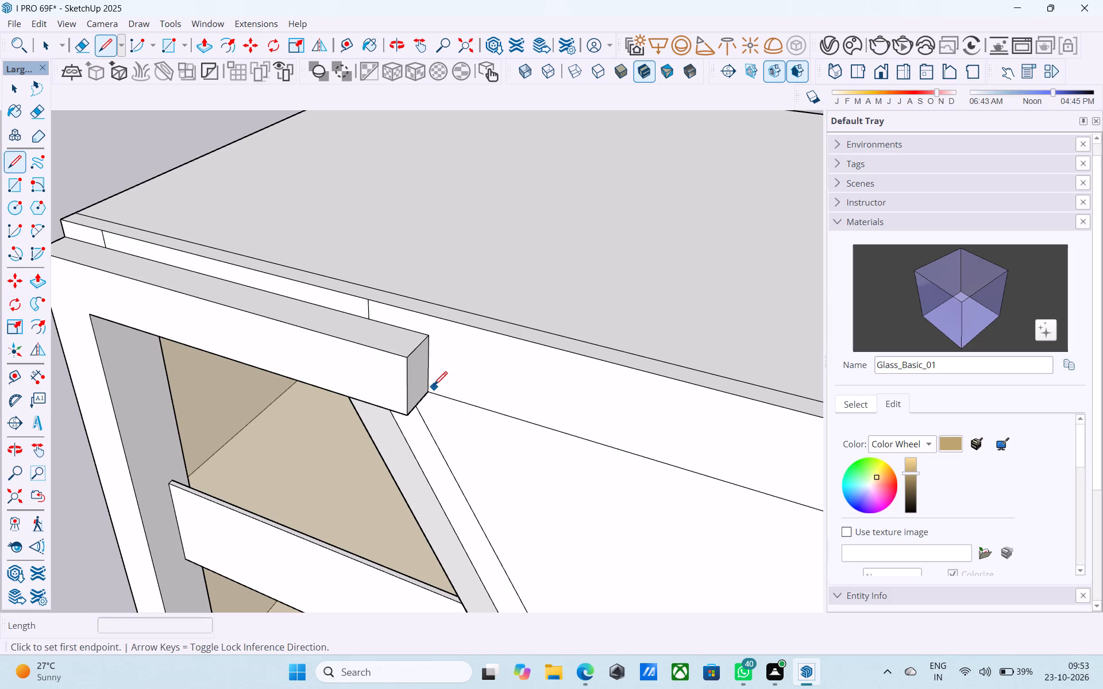
key(l)
click(433, 394)
scroll(419, 366, down, 15)
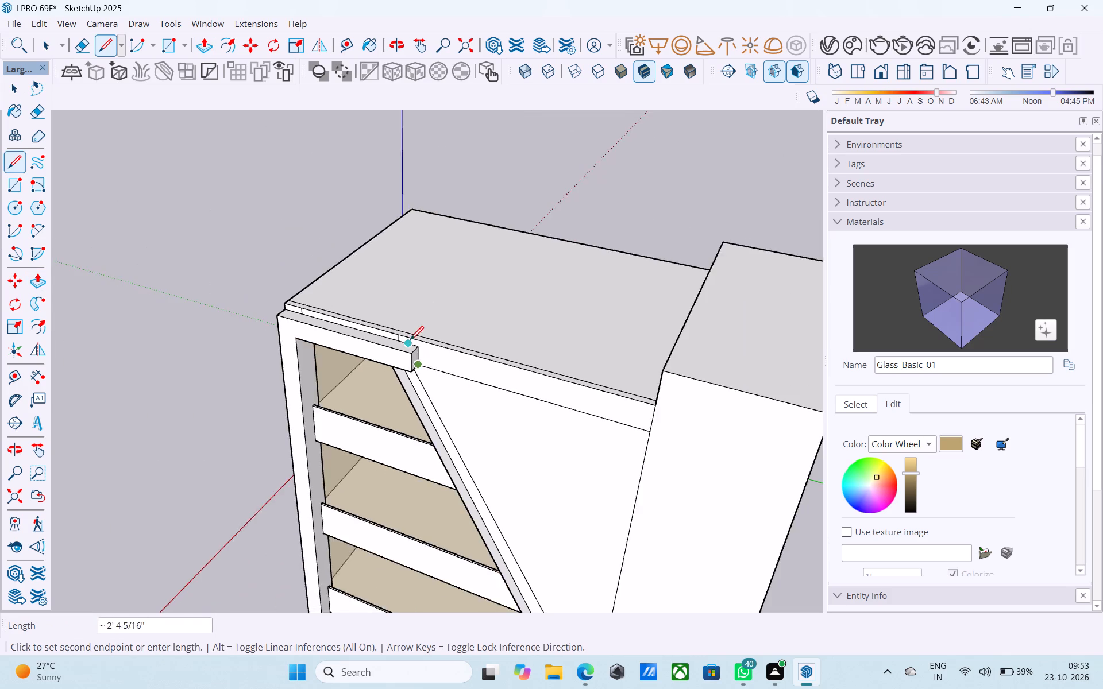
scroll(410, 341, down, 5)
scroll(547, 592, up, 9)
click(491, 523)
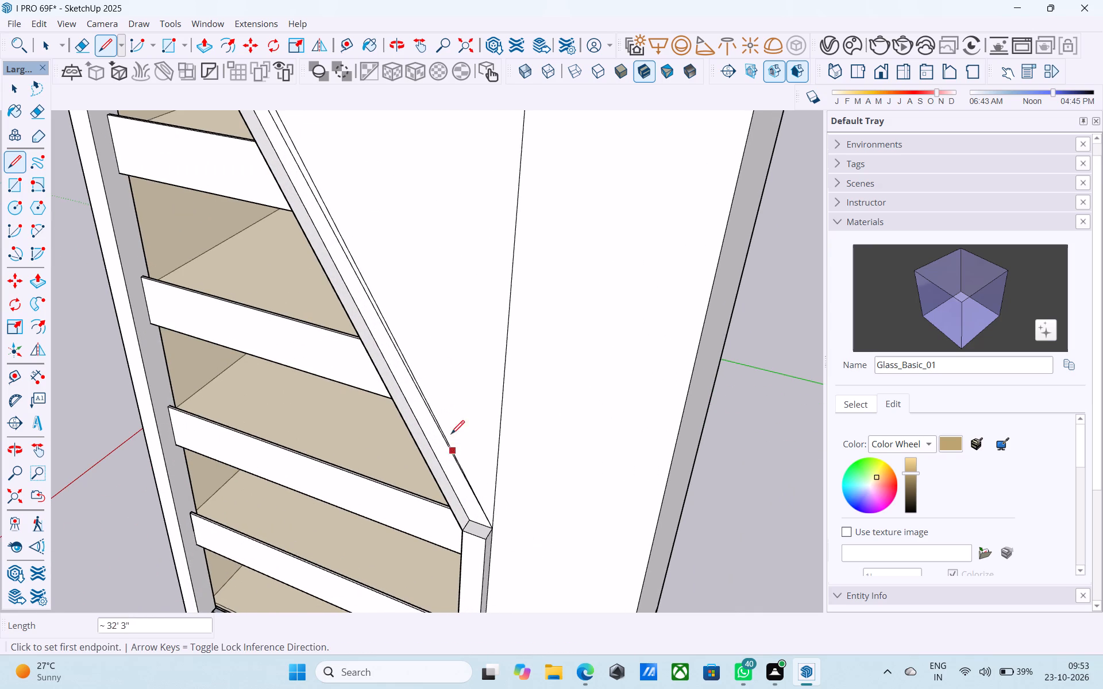
Erase the former sloped line lying just inside the new rear line of the beam.
scroll(342, 159, down, 4)
middle_drag(341, 158, 544, 347)
scroll(492, 300, up, 8)
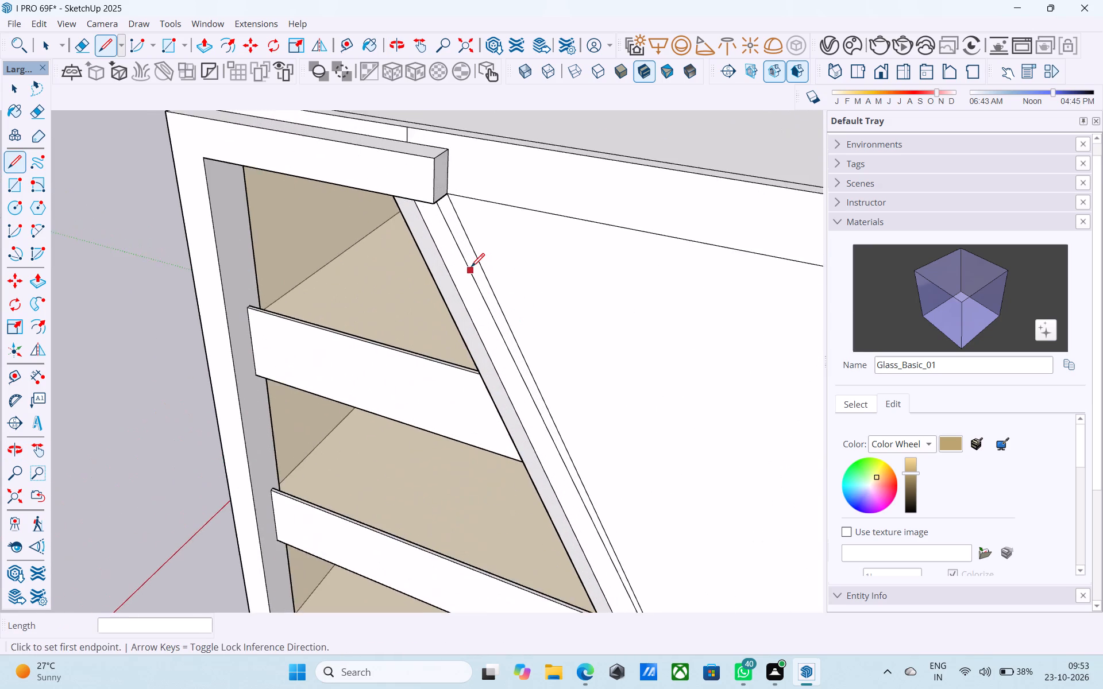
scroll(471, 268, up, 3)
key(e)
click(461, 260)
key(space)
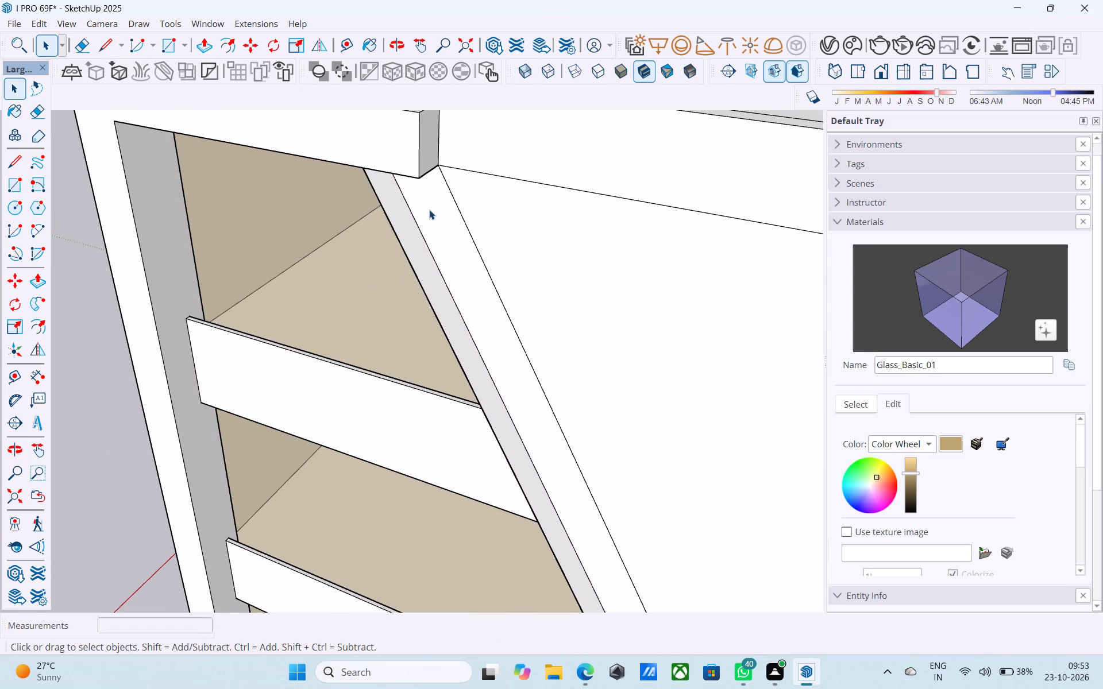
Draw a sloped line from the extended corner piece's lower front corner to the short post's outer top front corner.
key(l)
click(420, 177)
scroll(418, 169, down, 17)
scroll(580, 438, up, 6)
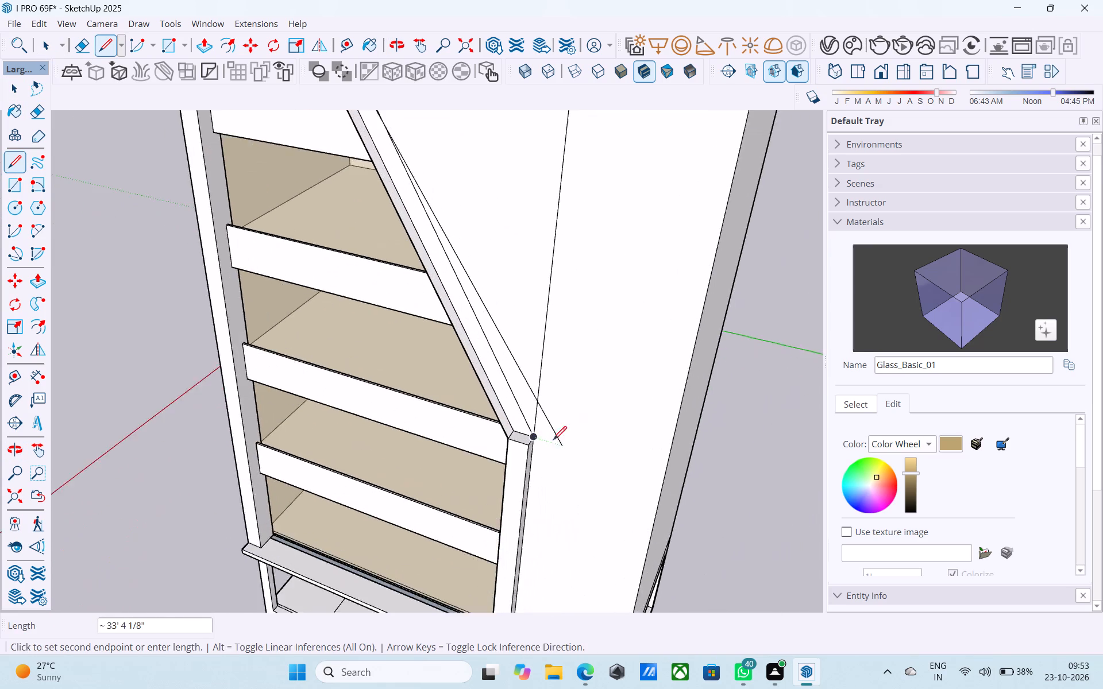
scroll(553, 441, up, 4)
click(522, 443)
scroll(522, 429, down, 11)
middle_drag(519, 425, 620, 295)
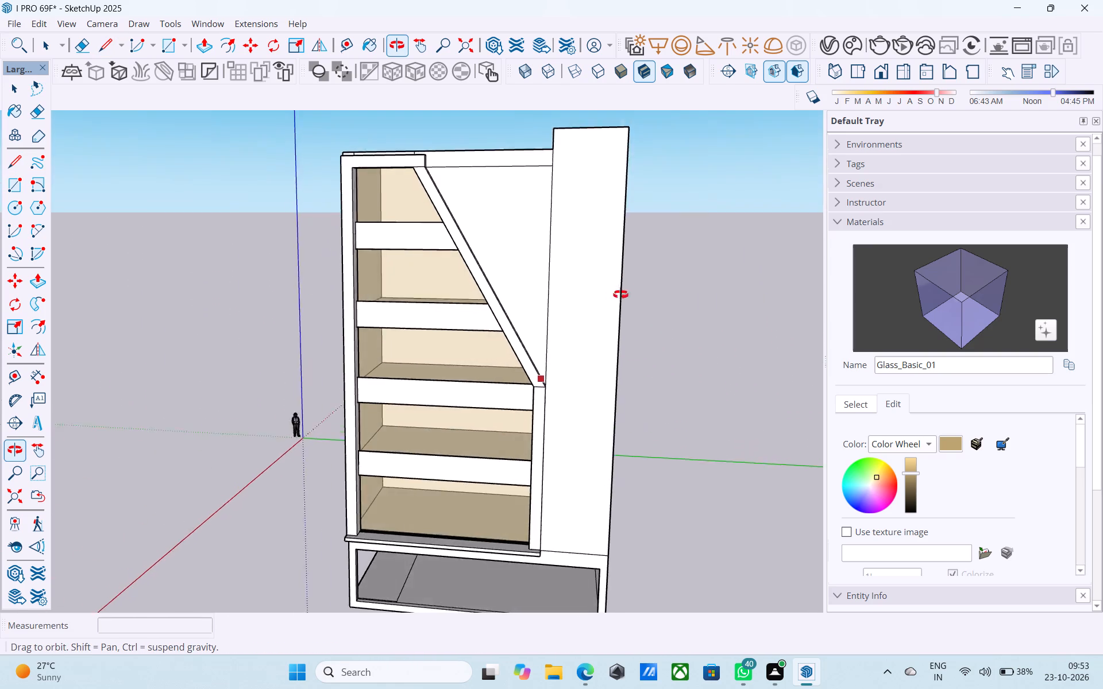
middle_drag(620, 295, 664, 273)
scroll(413, 210, up, 5)
scroll(463, 138, up, 6)
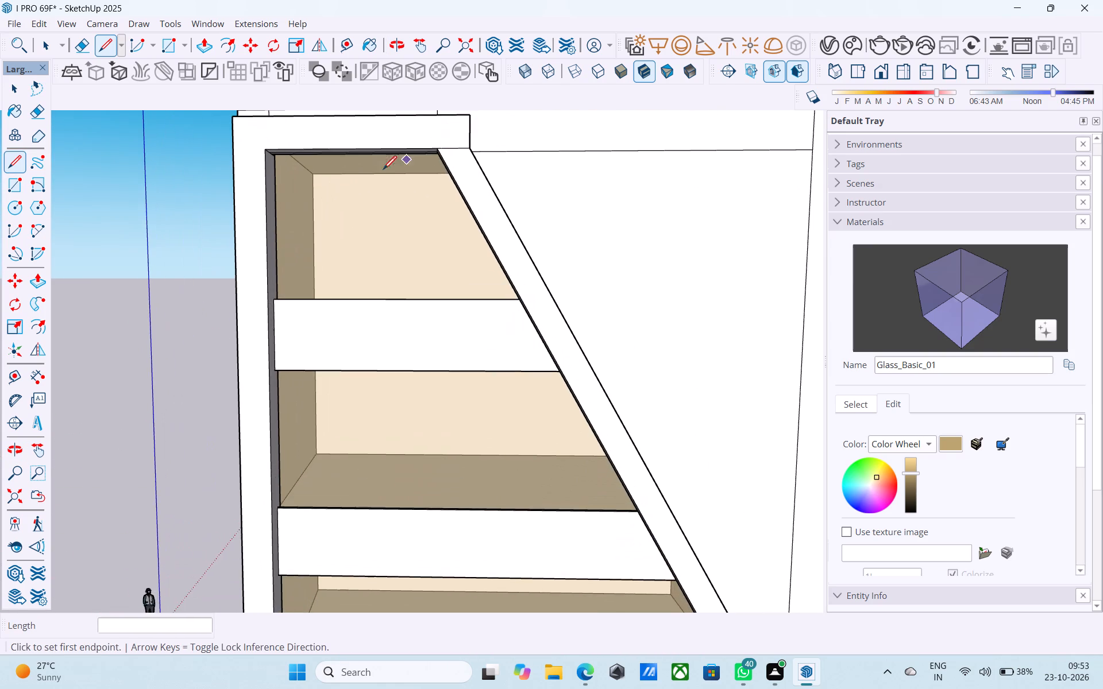
scroll(318, 207, down, 4)
scroll(394, 158, up, 3)
key(space)
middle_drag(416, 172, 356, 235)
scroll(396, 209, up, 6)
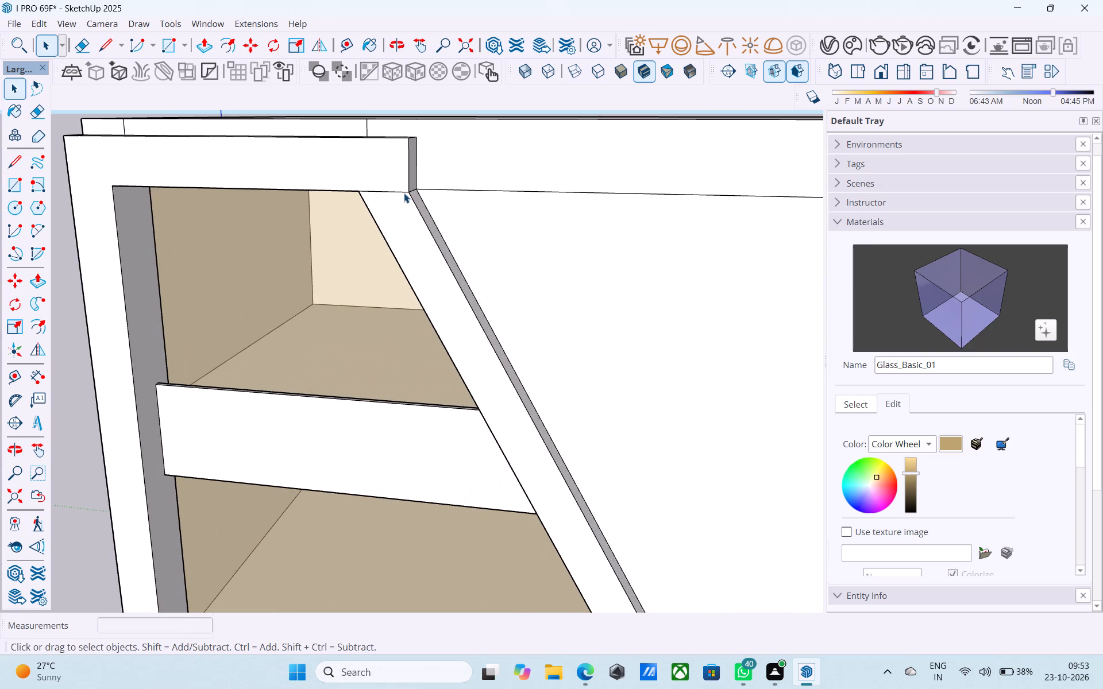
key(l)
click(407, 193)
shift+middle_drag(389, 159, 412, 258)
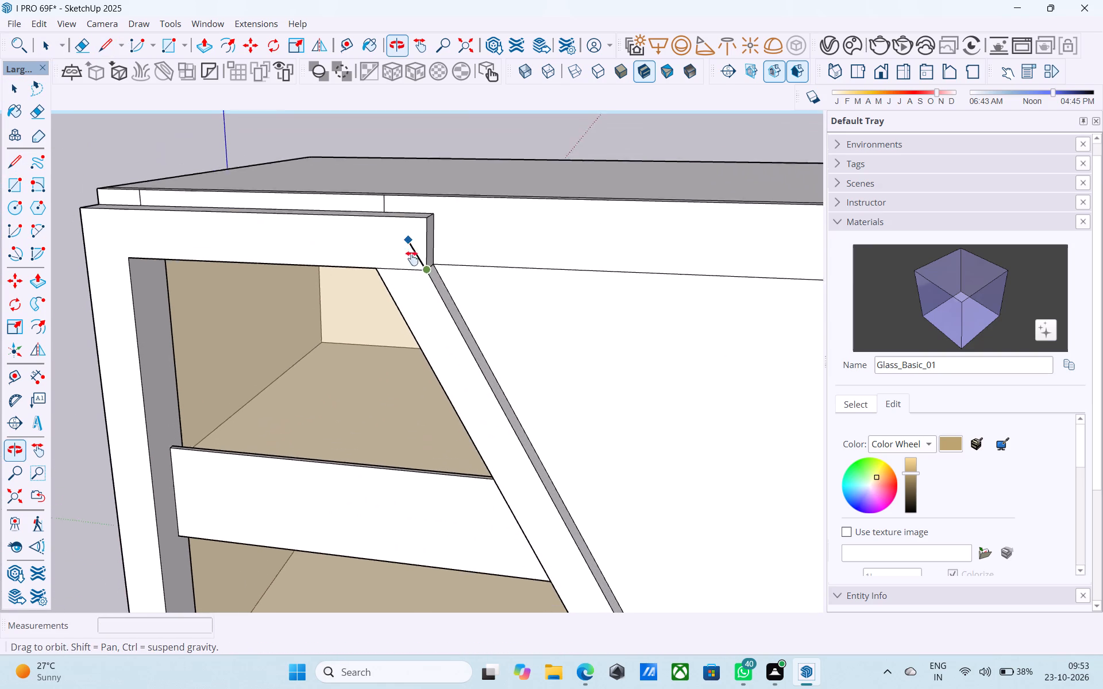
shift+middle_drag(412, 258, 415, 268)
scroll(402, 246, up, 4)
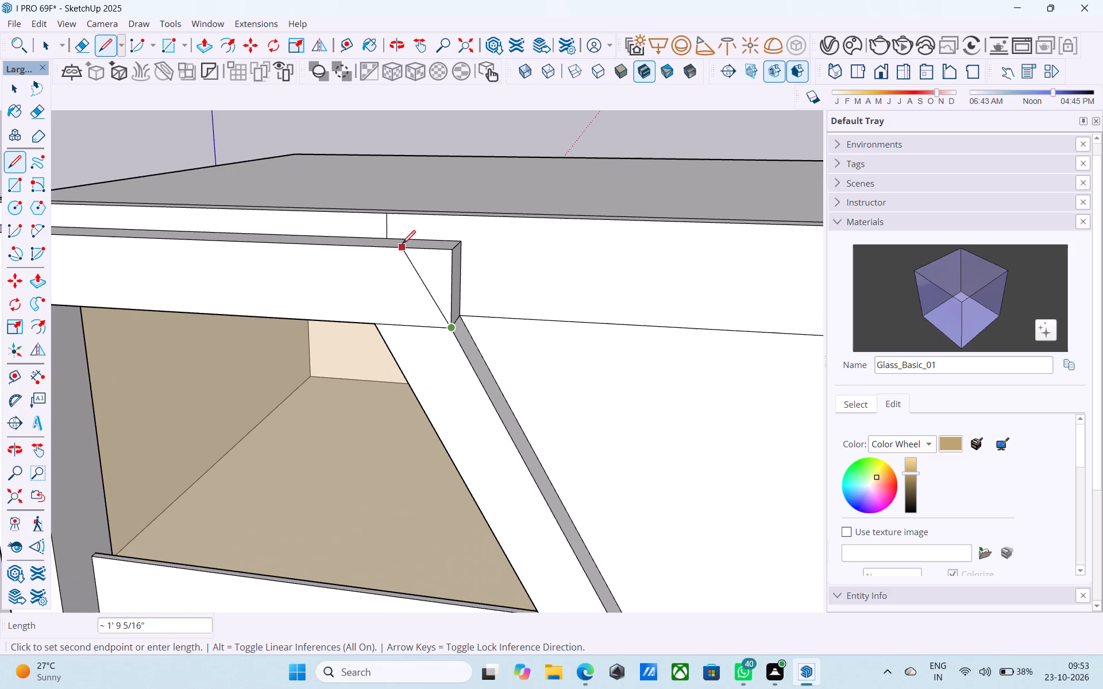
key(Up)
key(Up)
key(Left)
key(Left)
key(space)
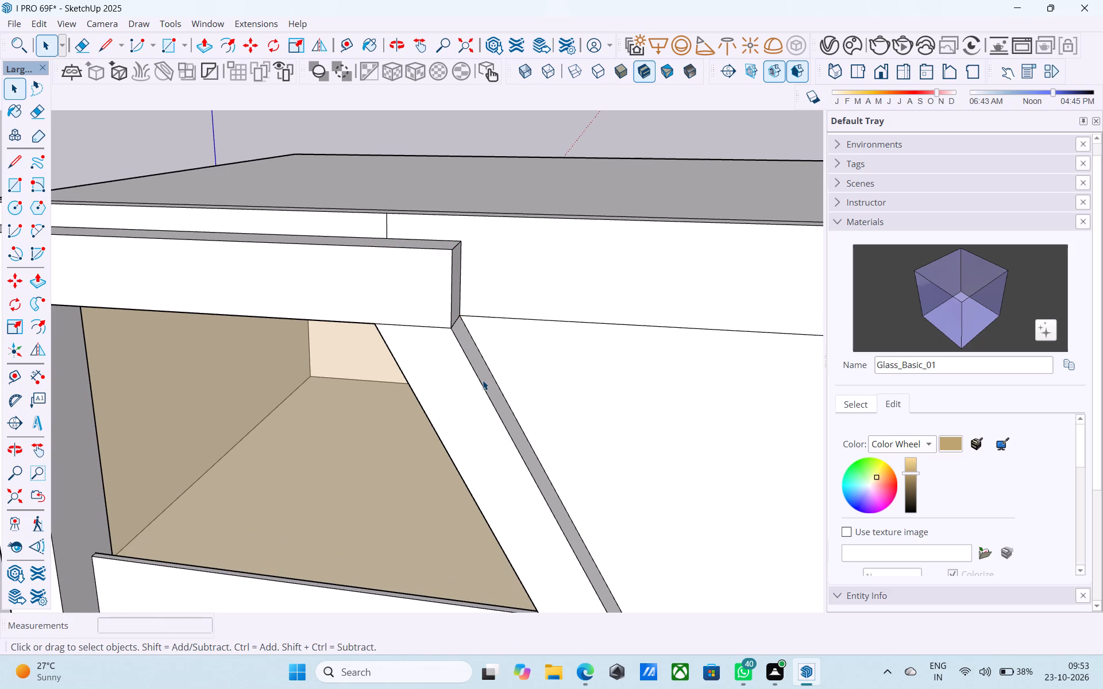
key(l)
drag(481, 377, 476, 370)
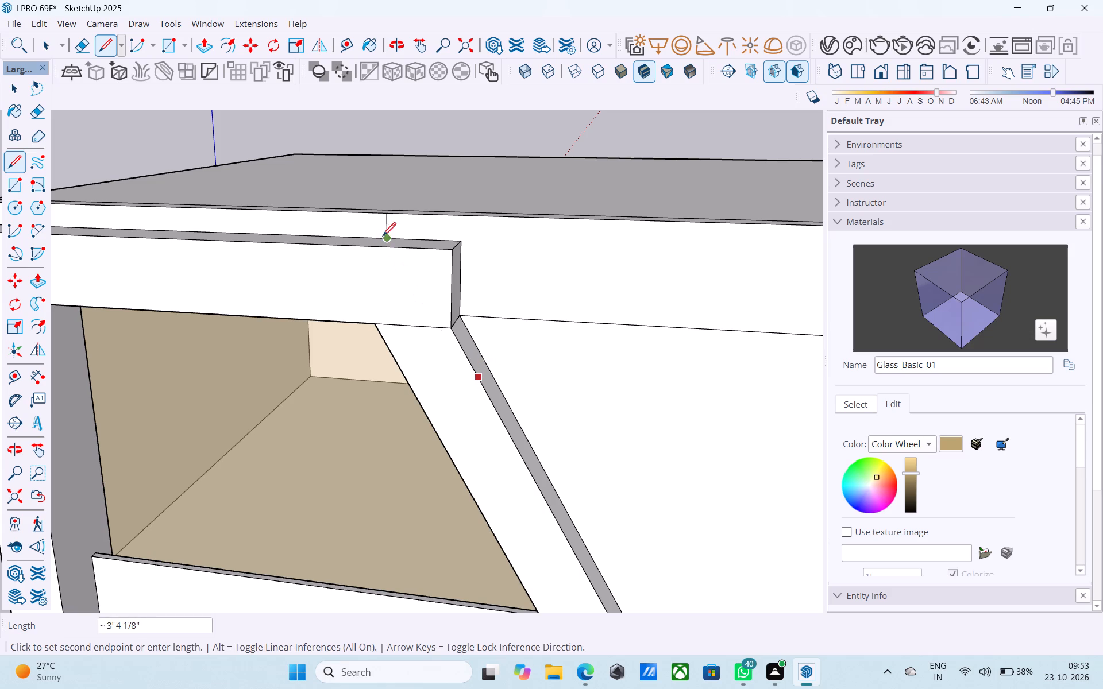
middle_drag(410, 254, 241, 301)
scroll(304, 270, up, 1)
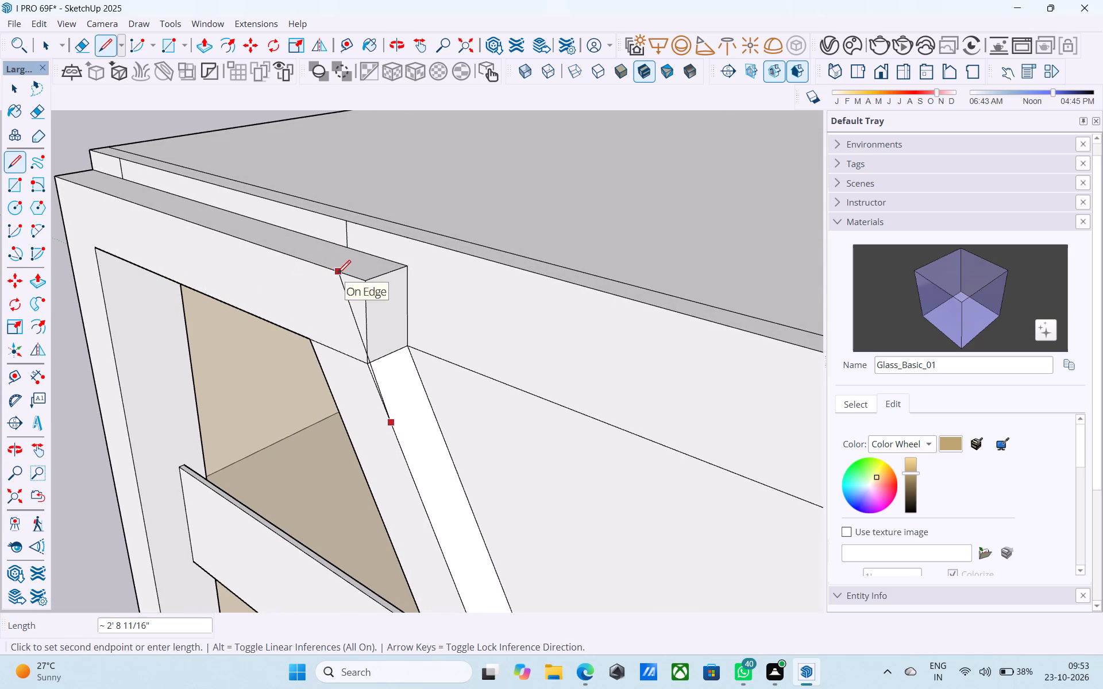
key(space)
Reverse the sloped beam's inner face that borders the top storey's opening.
middle_drag(338, 300, 542, 288)
middle_drag(542, 288, 510, 273)
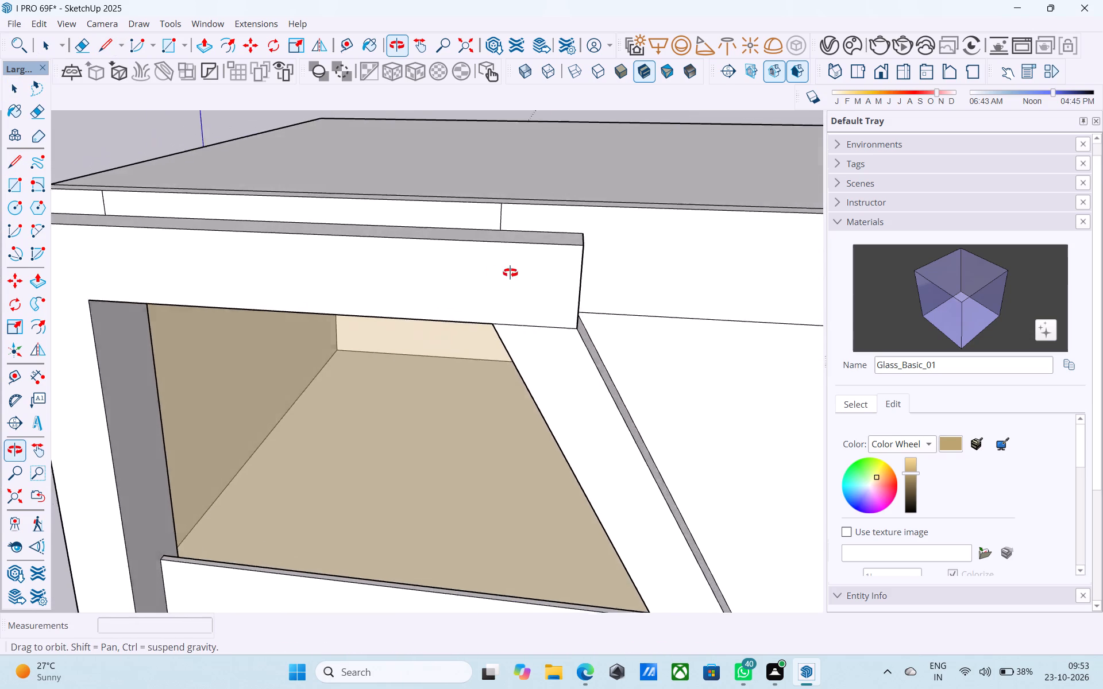
middle_drag(510, 273, 431, 280)
scroll(554, 355, up, 4)
middle_drag(533, 352, 504, 344)
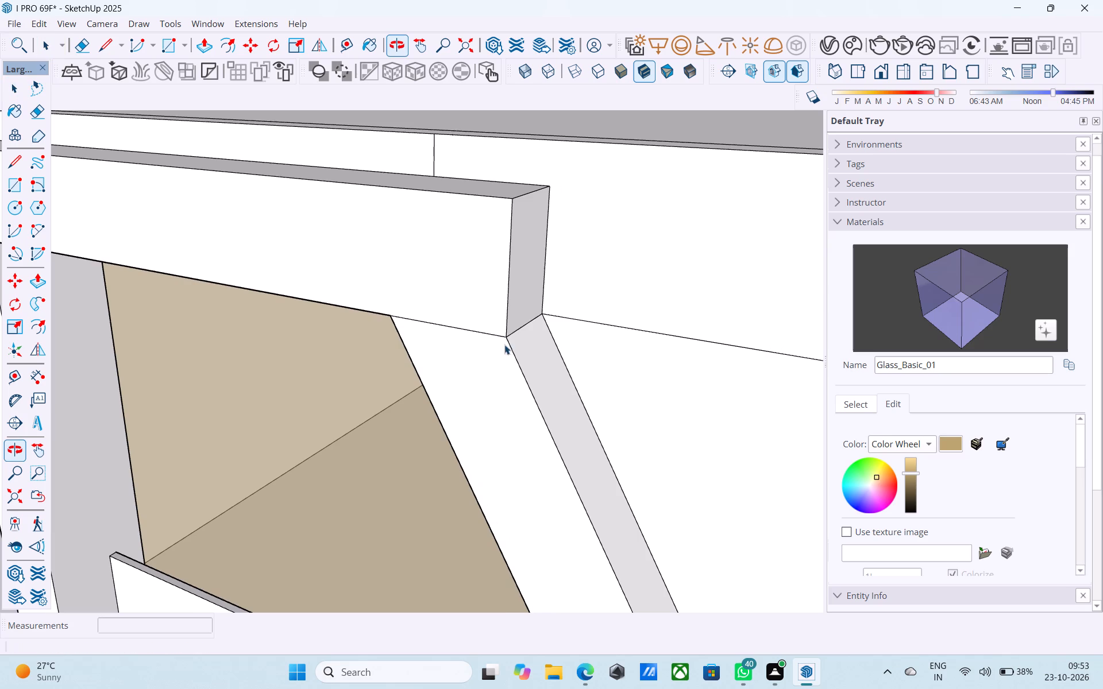
scroll(500, 338, down, 6)
middle_drag(500, 338, 731, 89)
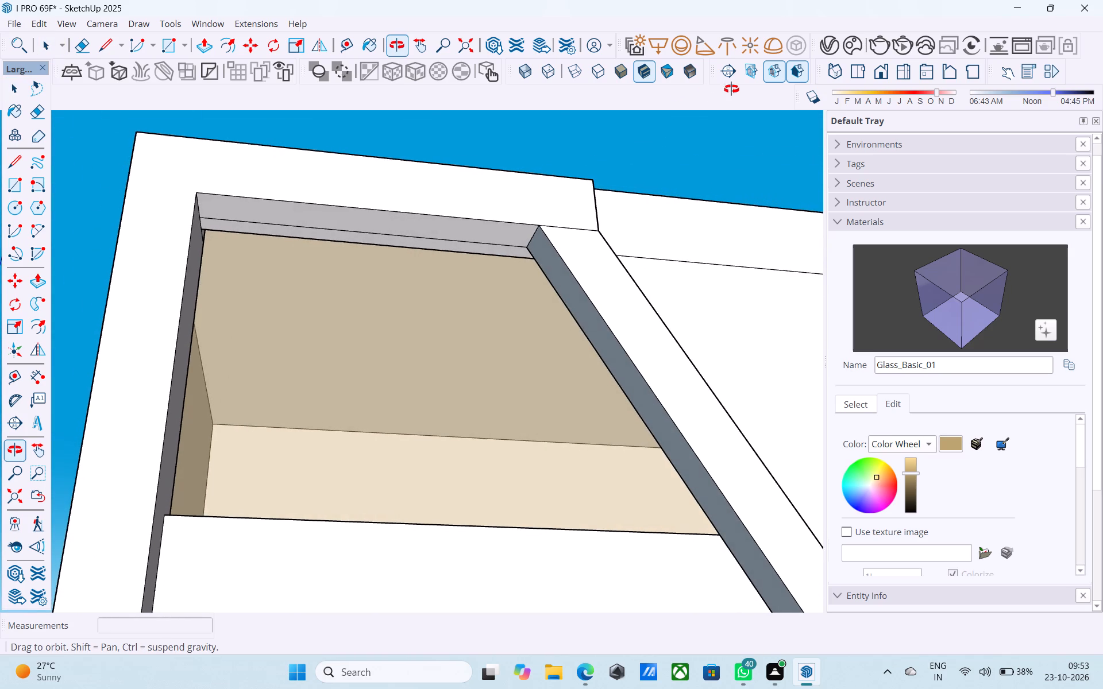
middle_drag(731, 89, 732, 90)
click(576, 303)
right_click(576, 303)
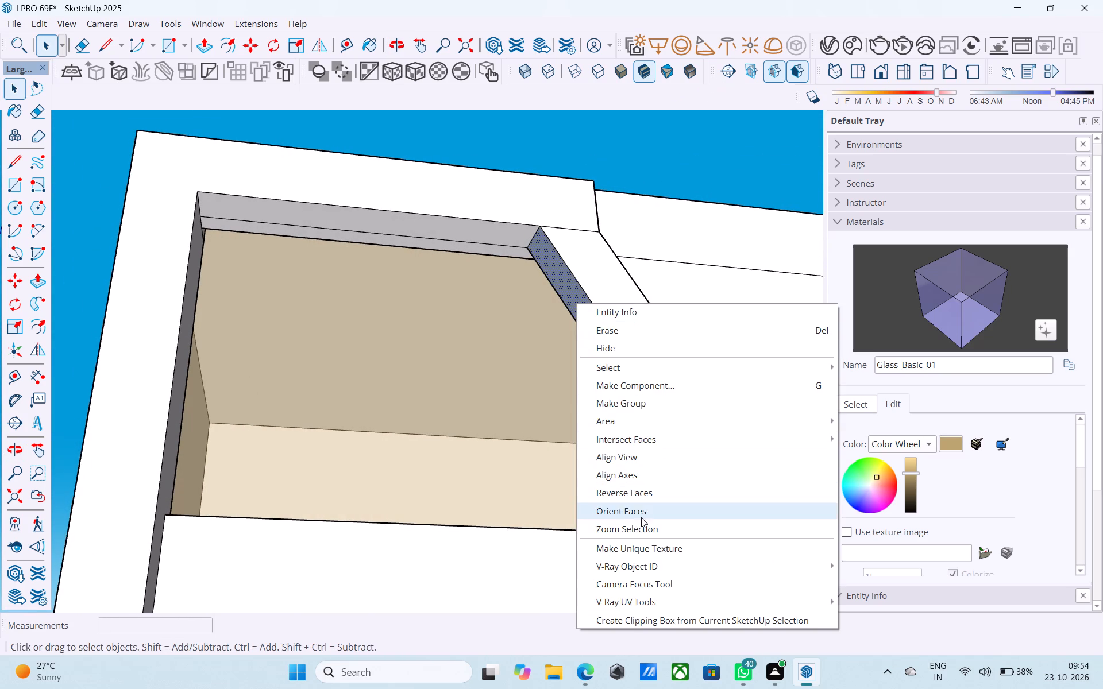
click(637, 494)
Draw a vertical 1' 6" line across the top frame's front face, from the sloped beam's inner top corner up to the upper edge.
scroll(502, 262, down, 7)
middle_drag(488, 259, 226, 343)
scroll(237, 288, down, 11)
middle_drag(275, 299, 346, 300)
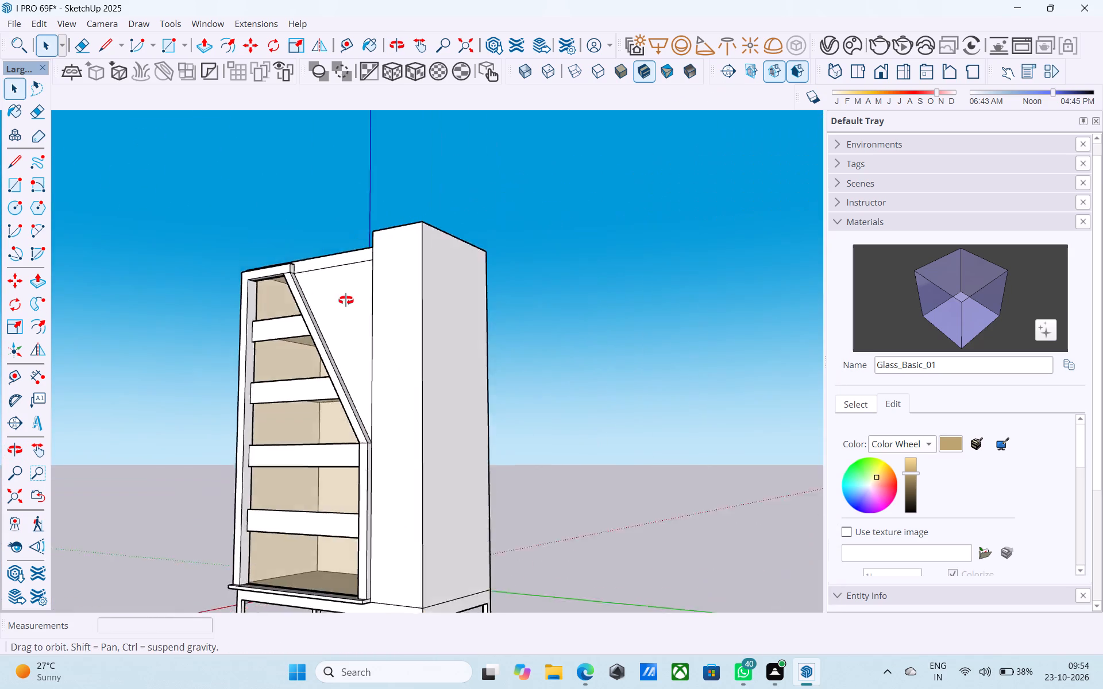
middle_drag(346, 300, 487, 332)
scroll(394, 309, down, 3)
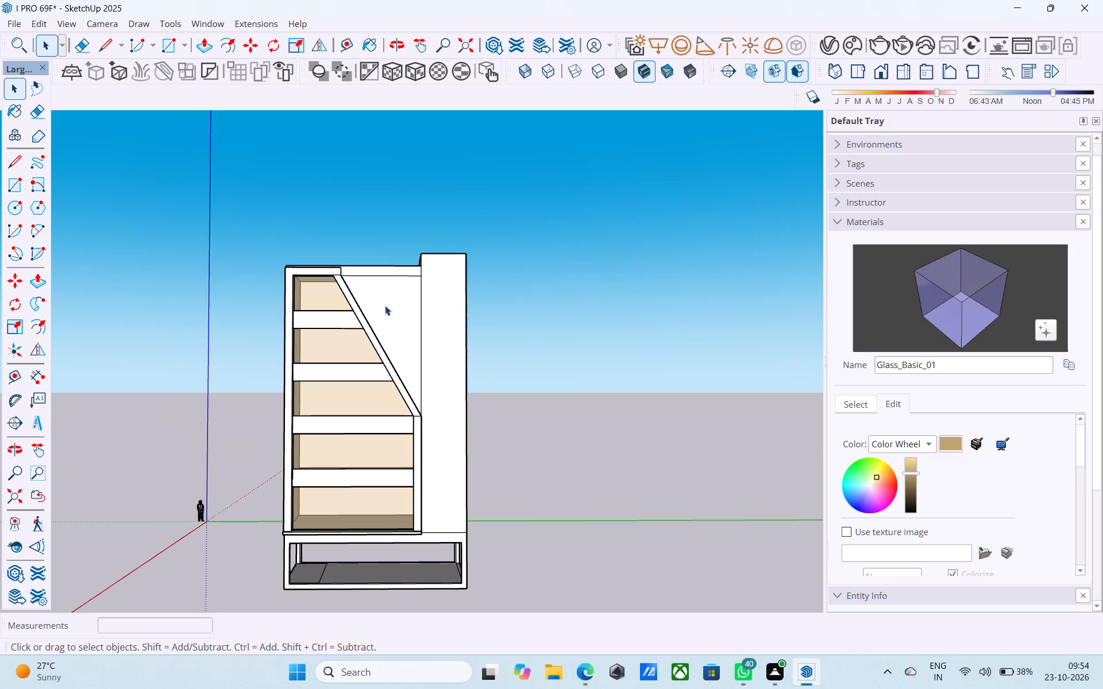
scroll(337, 281, up, 18)
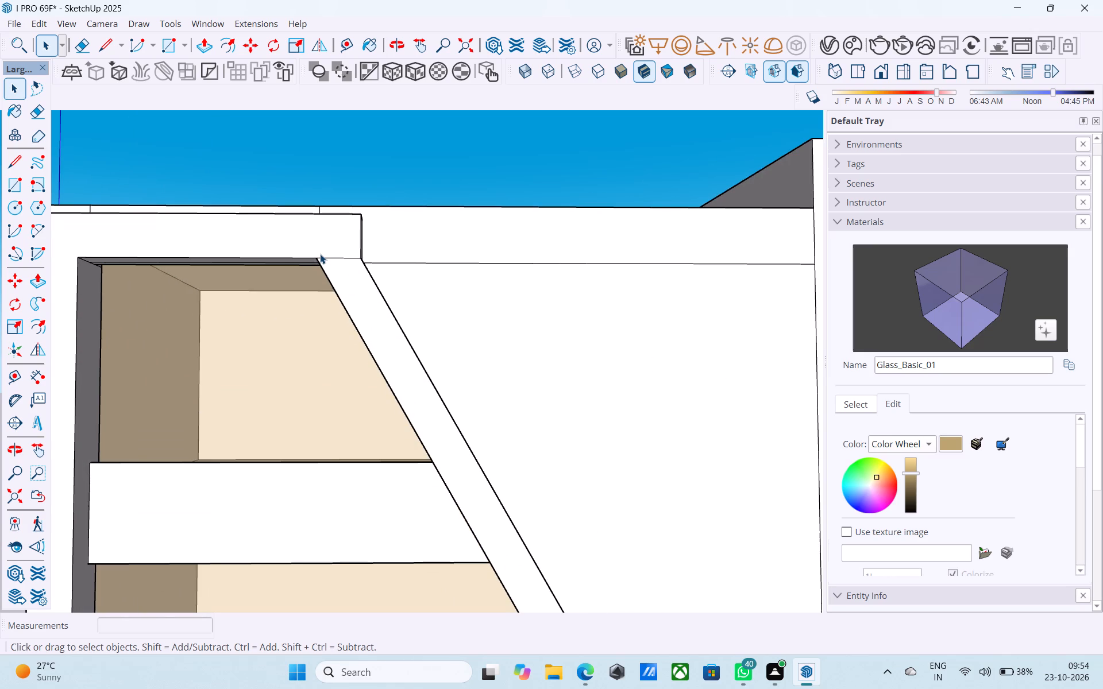
key(l)
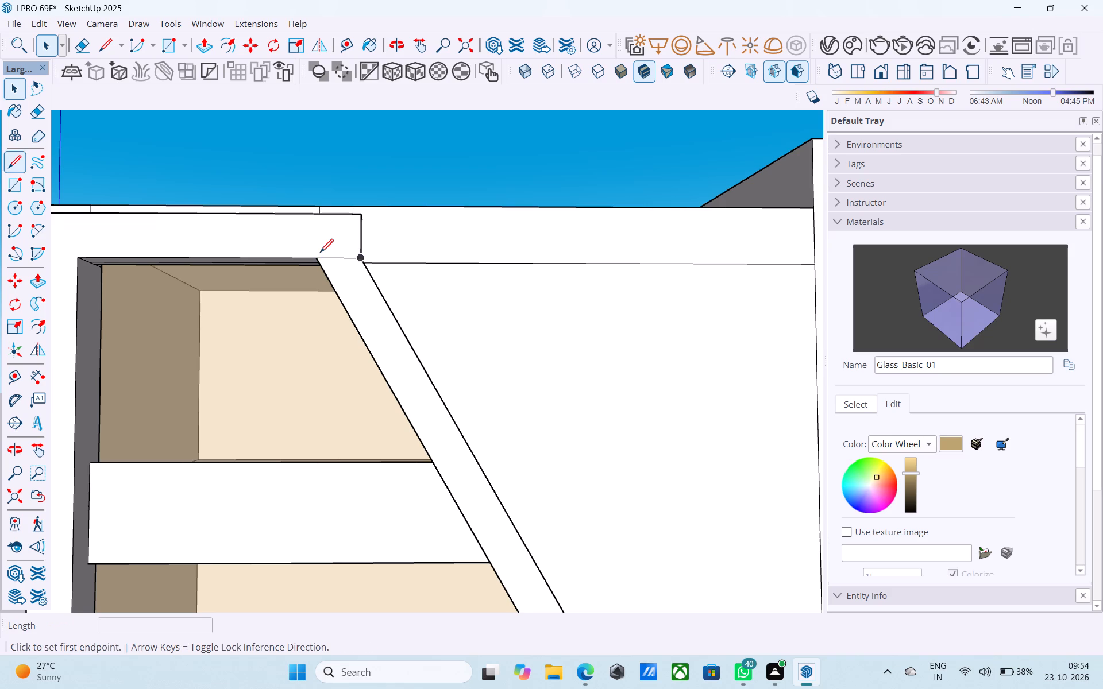
scroll(320, 254, up, 4)
click(314, 261)
click(314, 196)
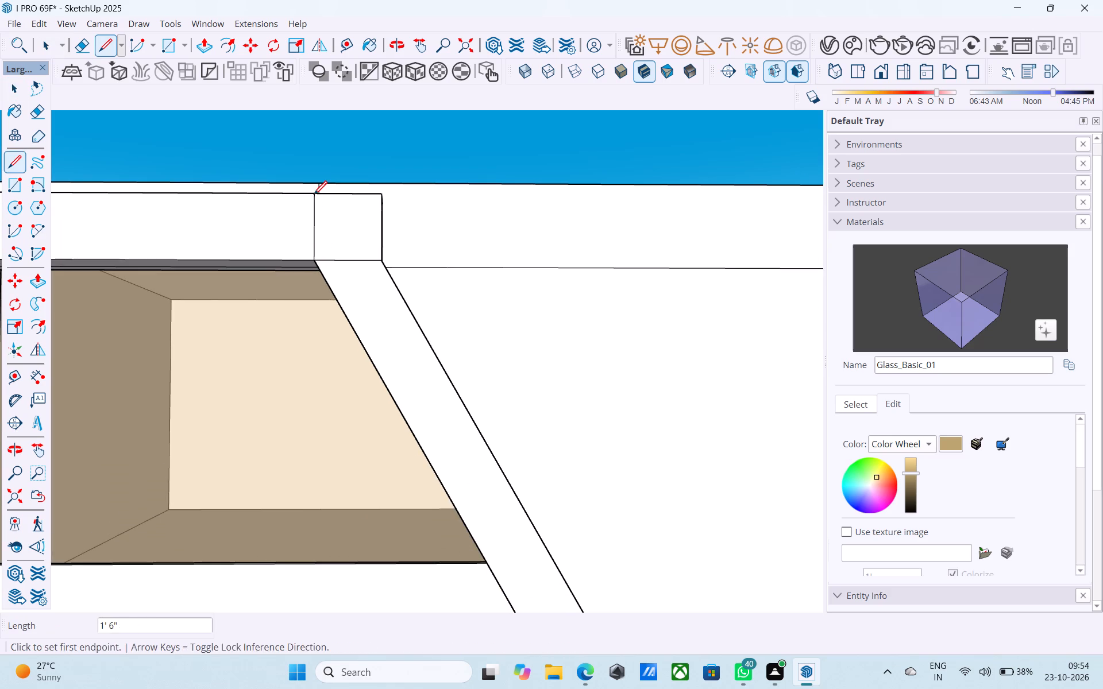
key(space)
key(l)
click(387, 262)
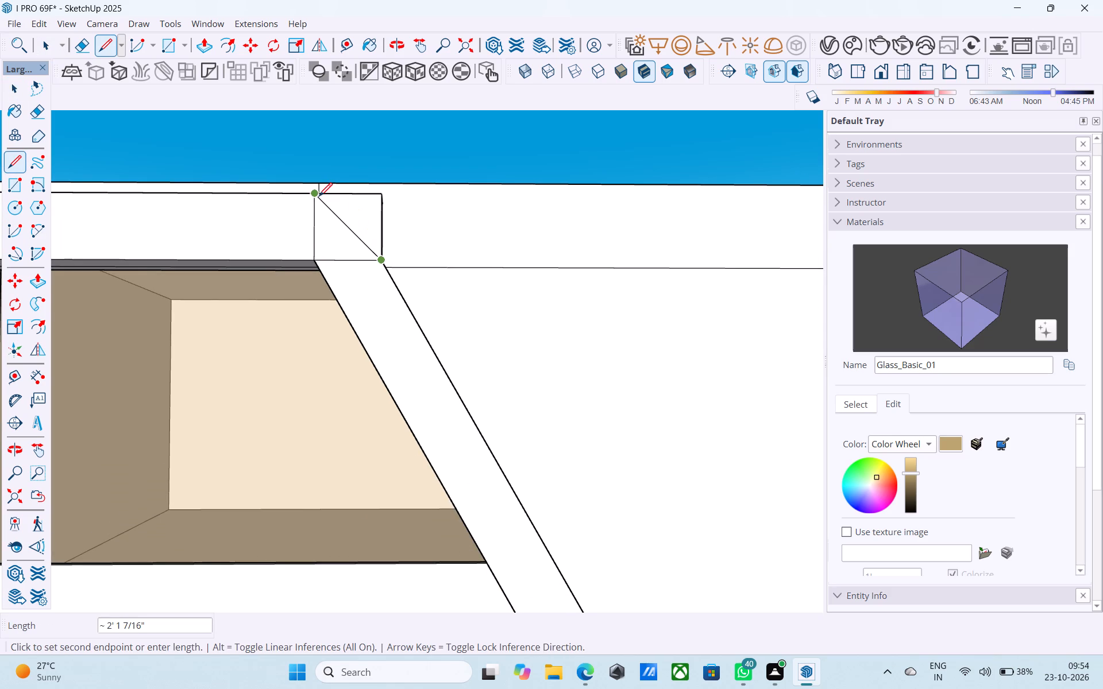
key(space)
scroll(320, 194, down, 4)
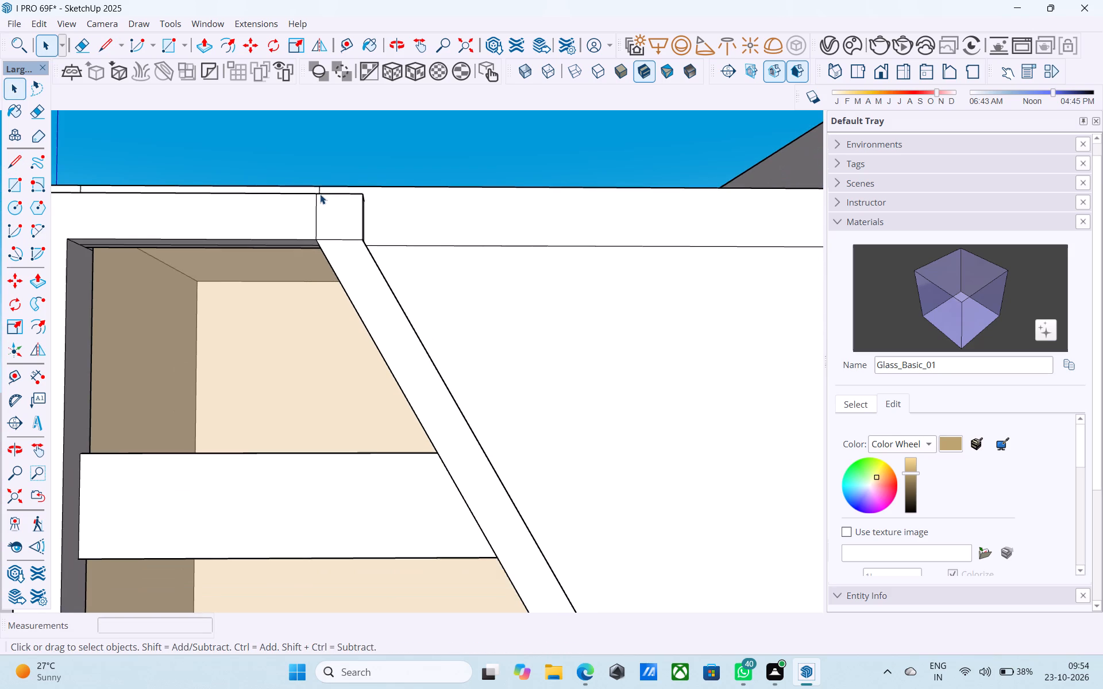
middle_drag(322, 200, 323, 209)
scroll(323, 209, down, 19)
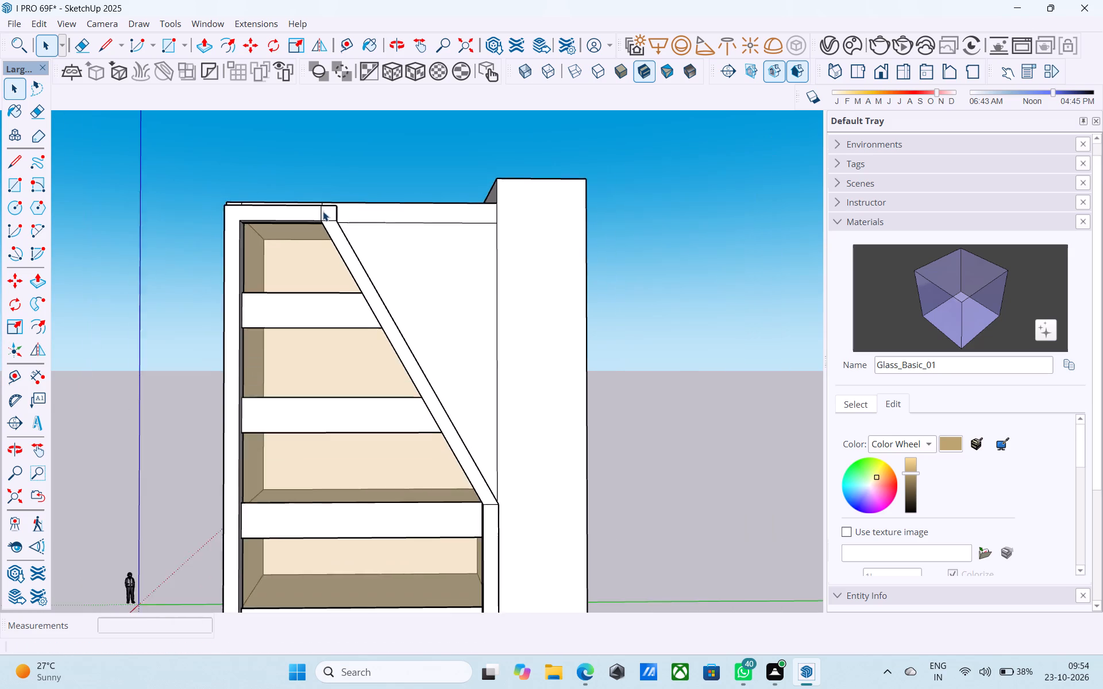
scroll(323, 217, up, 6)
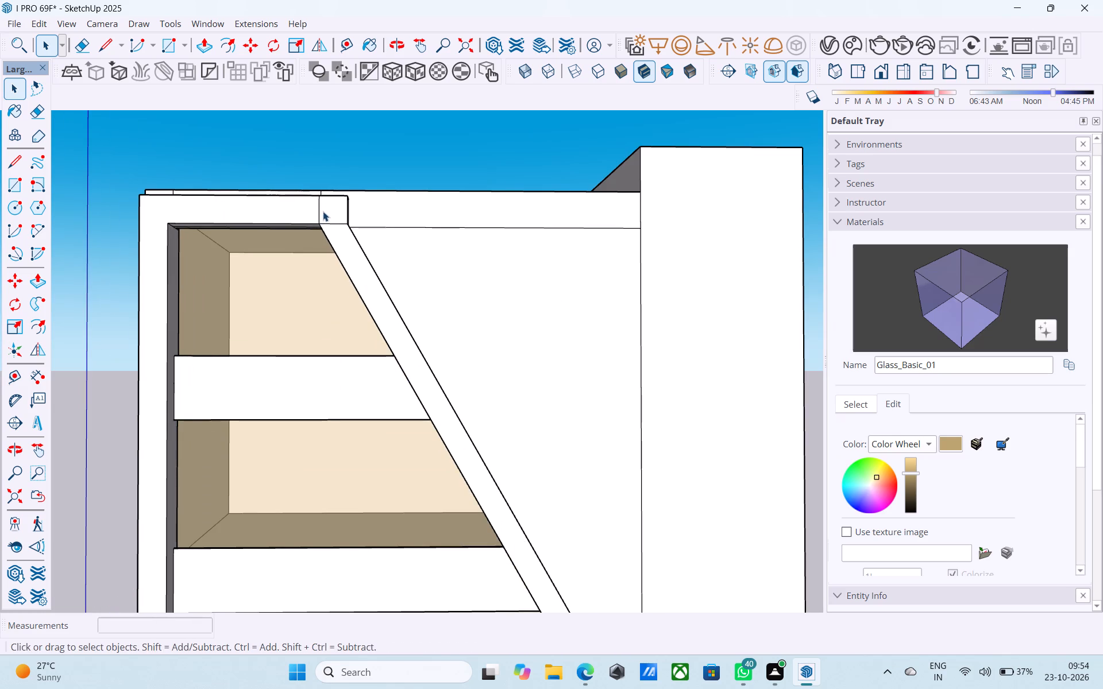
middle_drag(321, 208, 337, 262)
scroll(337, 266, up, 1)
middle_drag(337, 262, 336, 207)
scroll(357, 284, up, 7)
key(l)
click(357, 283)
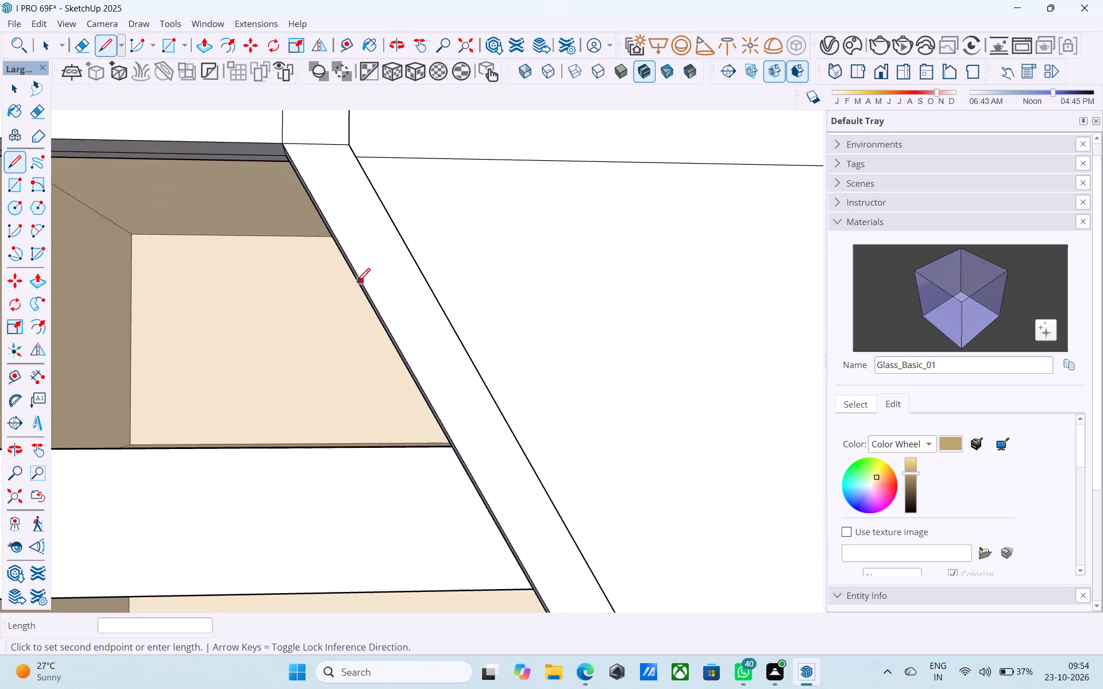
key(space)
Examine the sloped beam and its joints with the top frame and short post from the tower side.
scroll(406, 251, down, 1)
middle_drag(405, 251, 237, 254)
scroll(237, 224, down, 14)
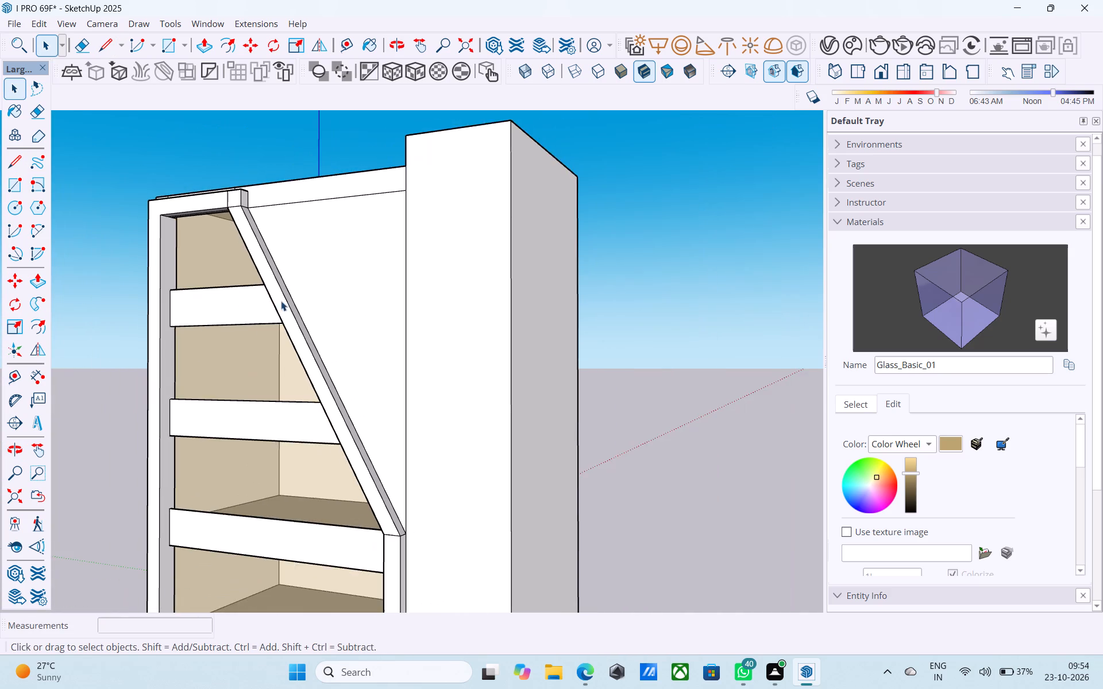
scroll(257, 277, down, 4)
scroll(268, 410, up, 12)
scroll(290, 310, down, 2)
scroll(288, 306, up, 3)
scroll(288, 305, down, 19)
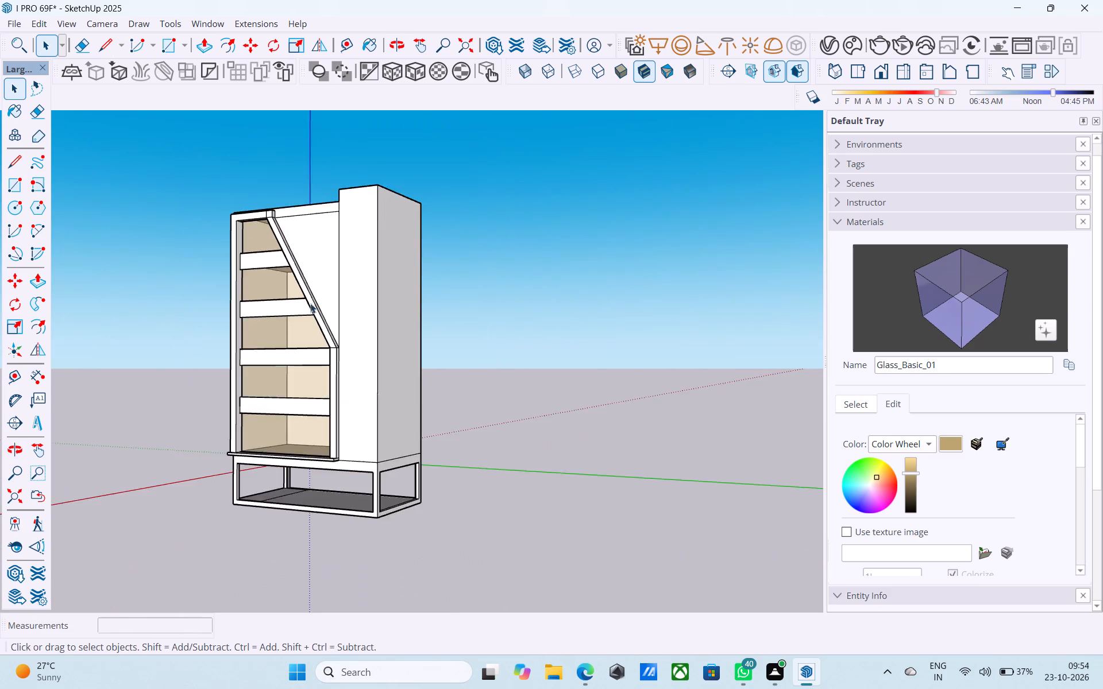
scroll(310, 303, down, 6)
middle_drag(318, 304, 235, 359)
scroll(306, 350, up, 5)
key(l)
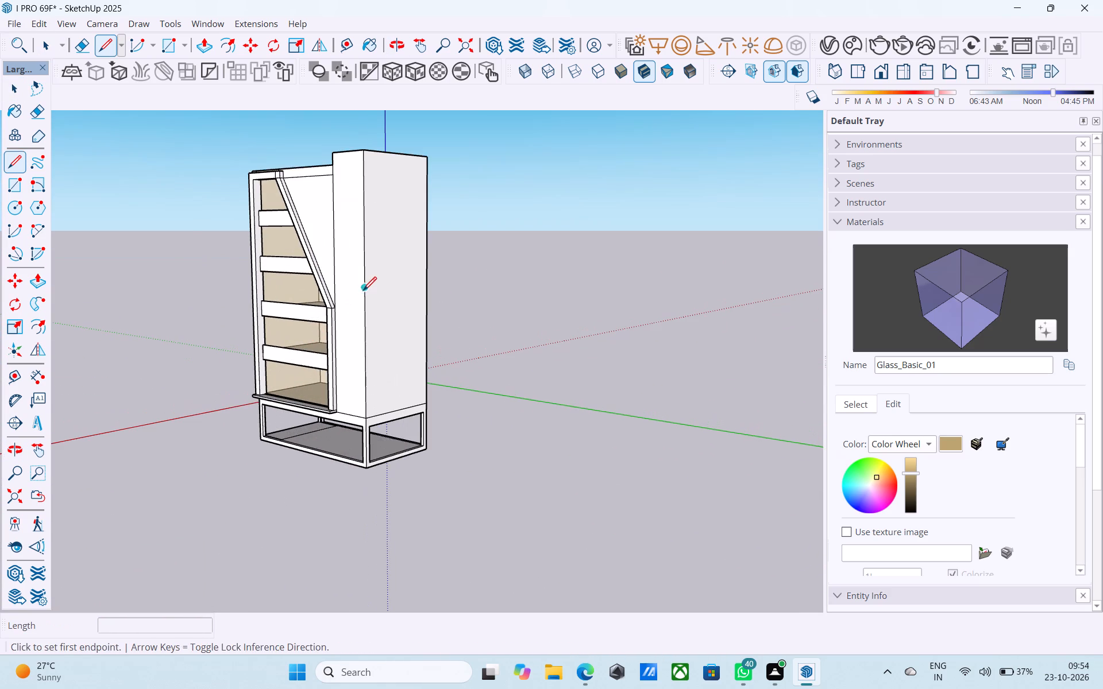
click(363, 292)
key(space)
Examine the whole building's front, roof and storey side from several angles.
middle_drag(411, 287, 338, 346)
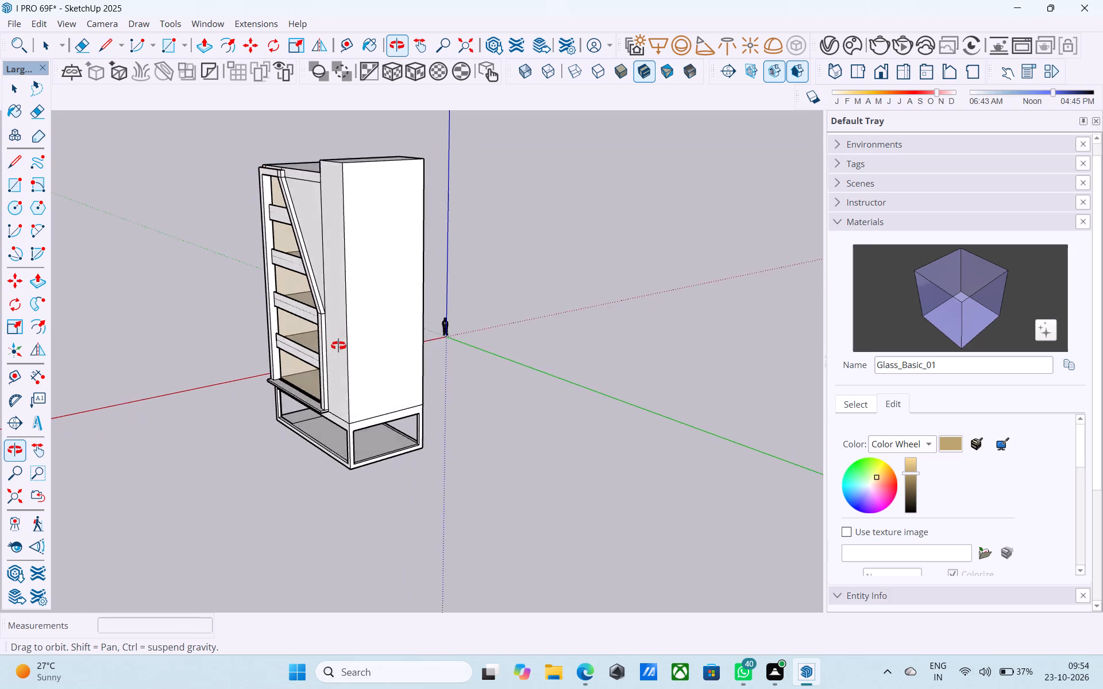
middle_drag(338, 346, 523, 369)
scroll(414, 266, down, 5)
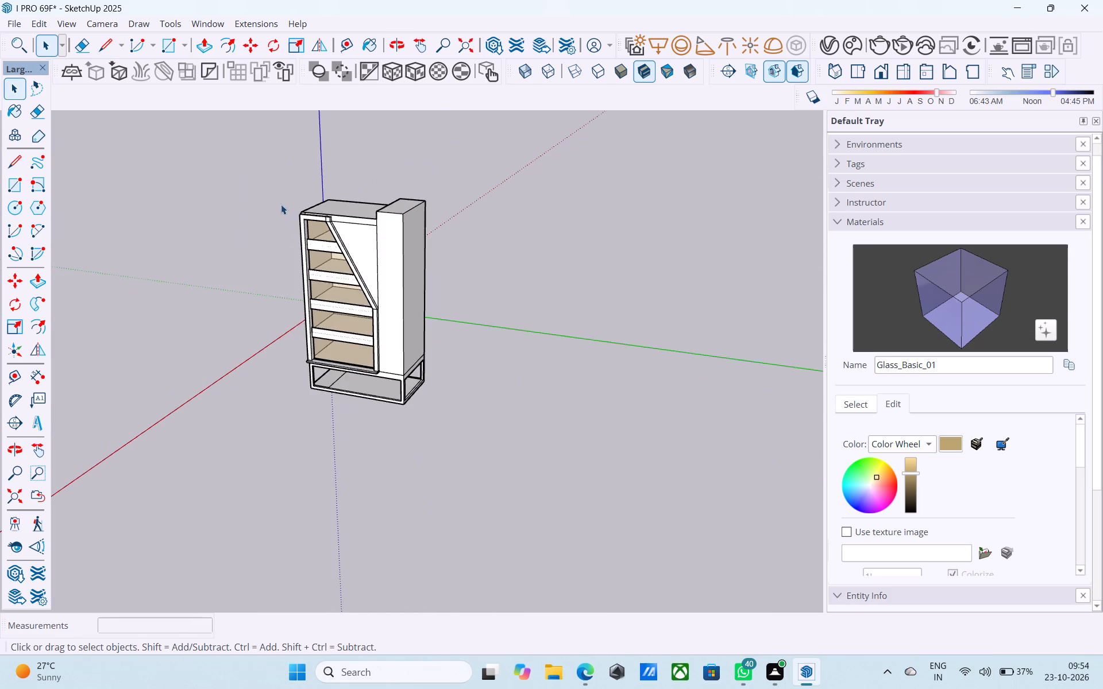
scroll(288, 202, up, 5)
middle_drag(477, 216, 605, 215)
scroll(354, 252, up, 9)
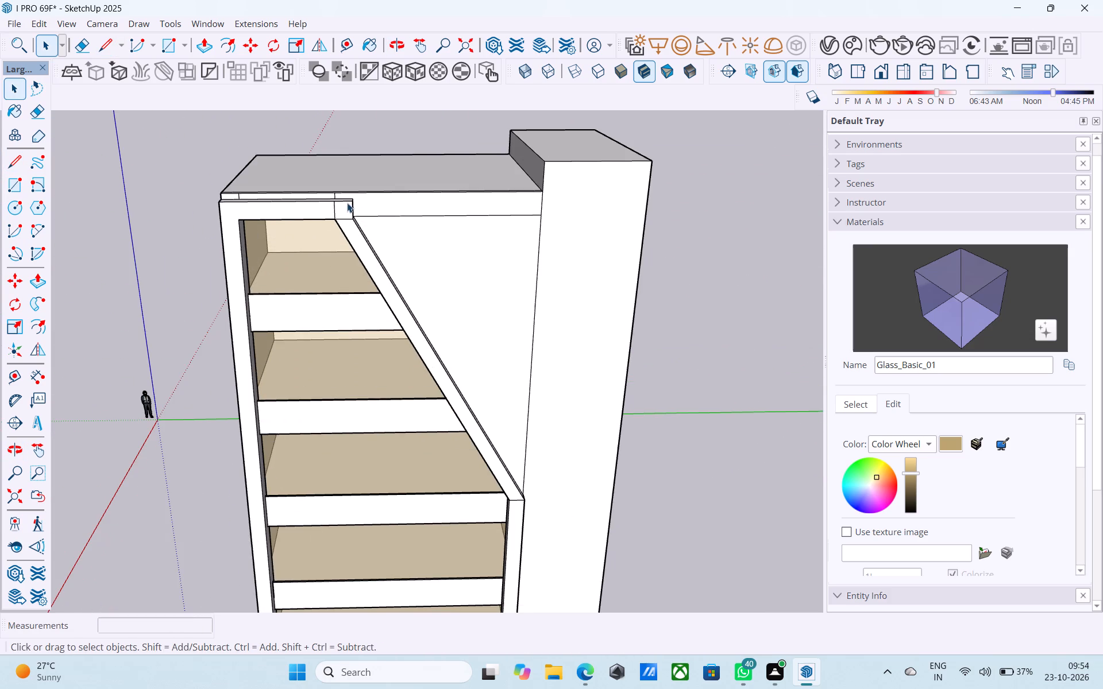
scroll(340, 203, down, 6)
middle_drag(335, 215, 307, 230)
scroll(306, 230, up, 1)
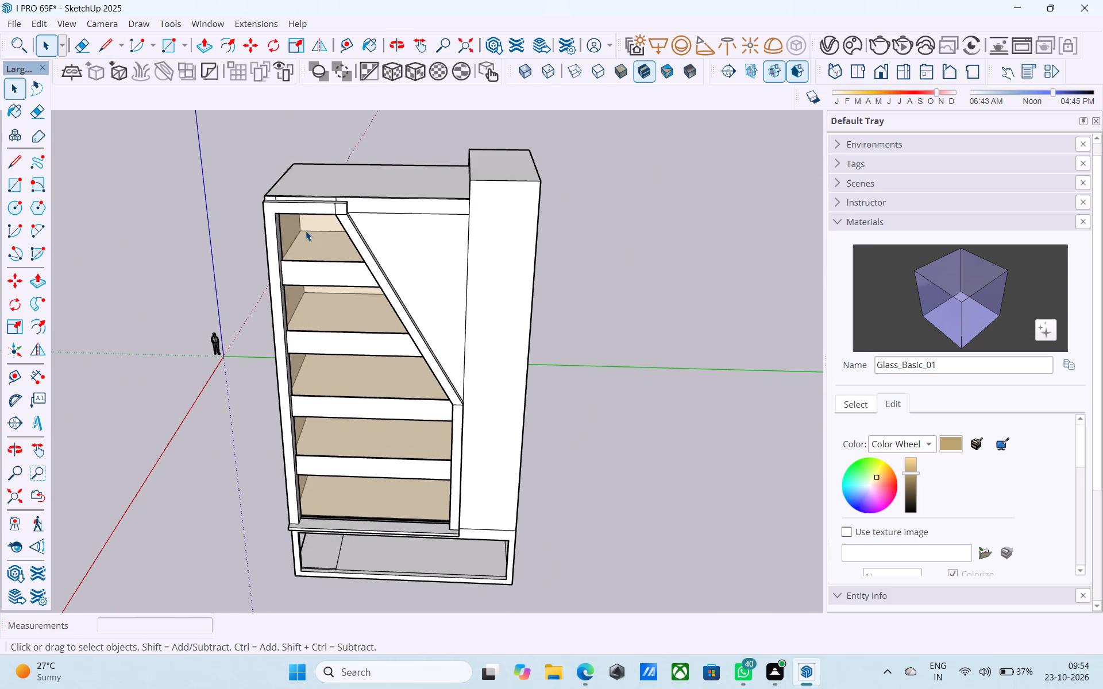
scroll(306, 231, up, 1)
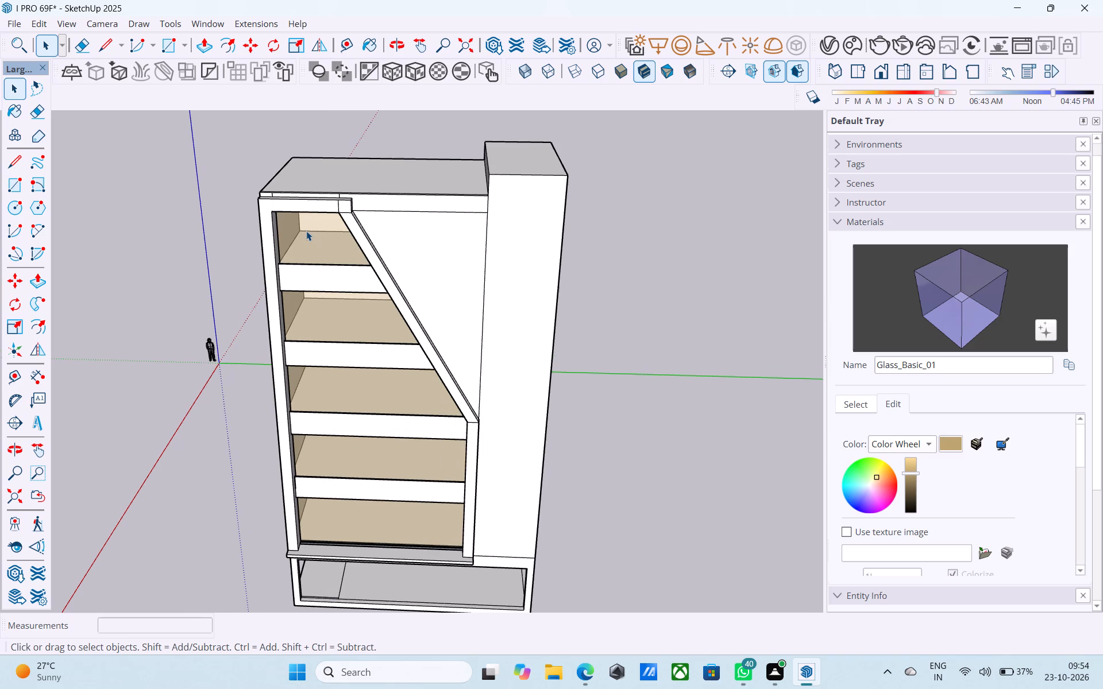
scroll(303, 234, up, 4)
middle_drag(313, 230, 538, 223)
scroll(551, 242, up, 1)
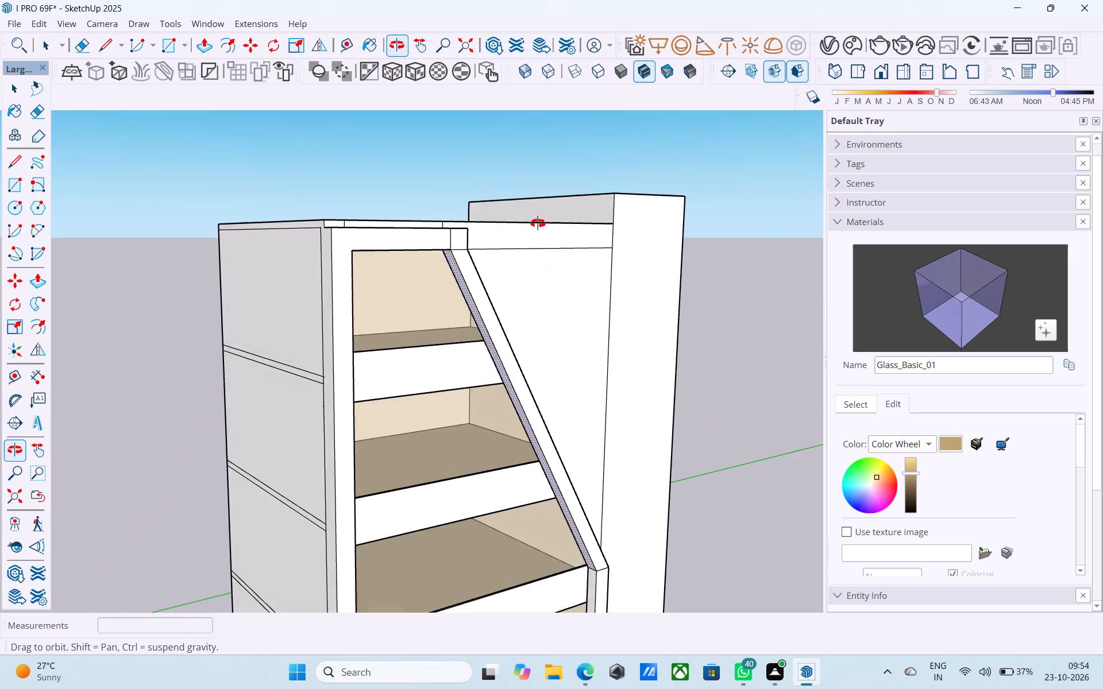
middle_drag(538, 223, 537, 231)
scroll(505, 215, down, 14)
middle_drag(415, 274, 389, 280)
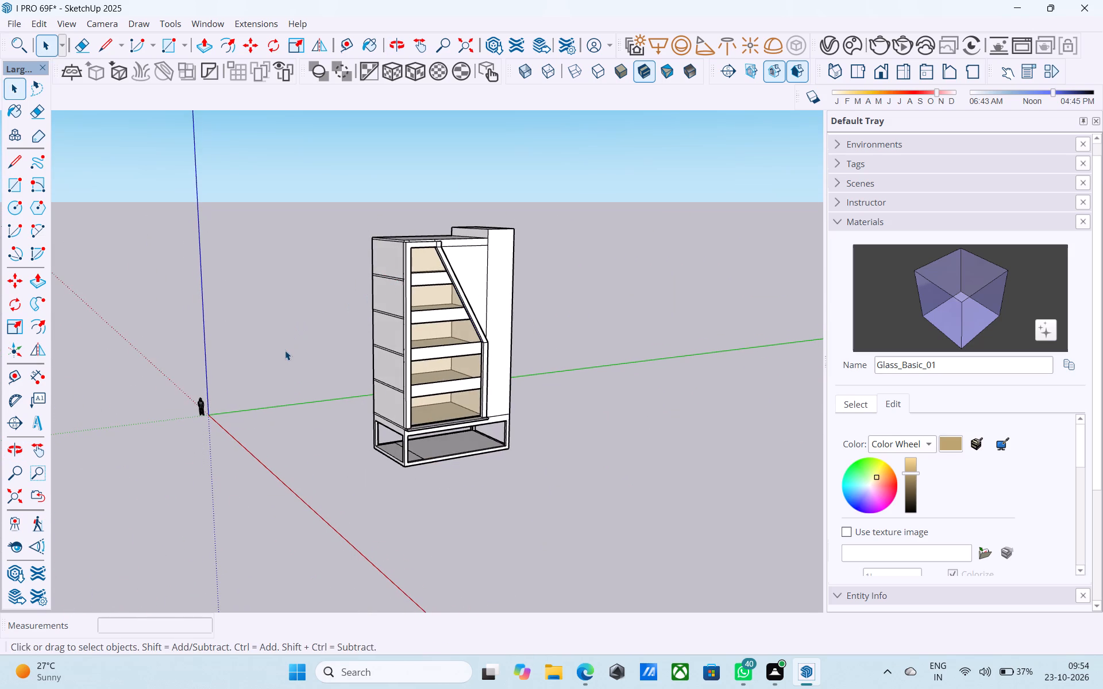
scroll(285, 350, up, 2)
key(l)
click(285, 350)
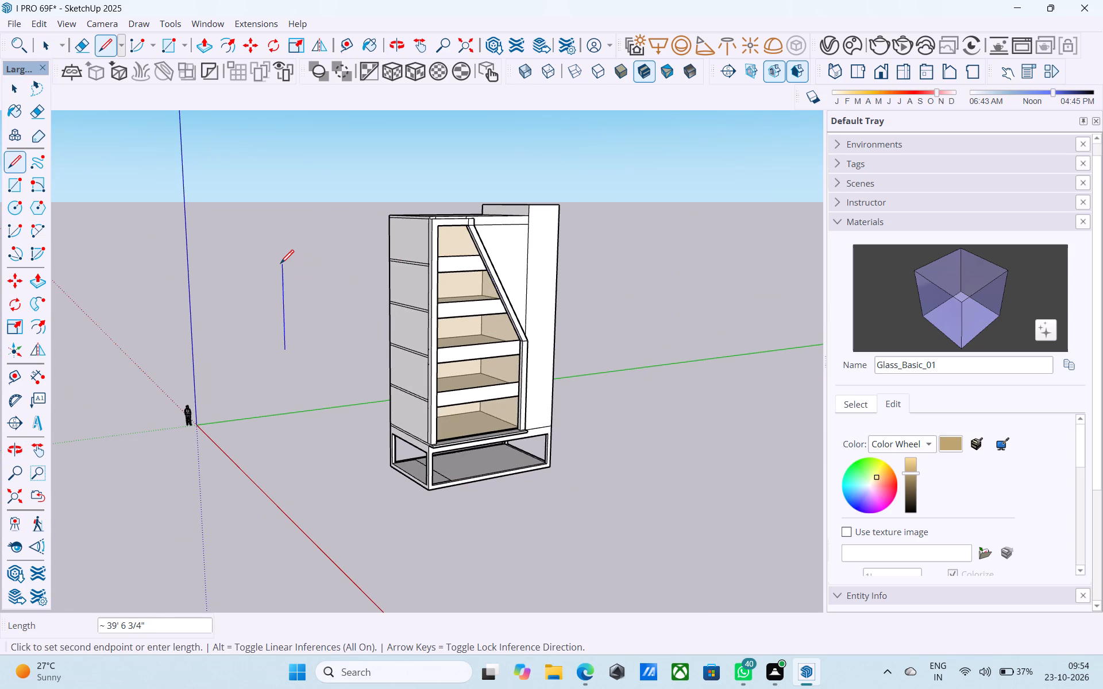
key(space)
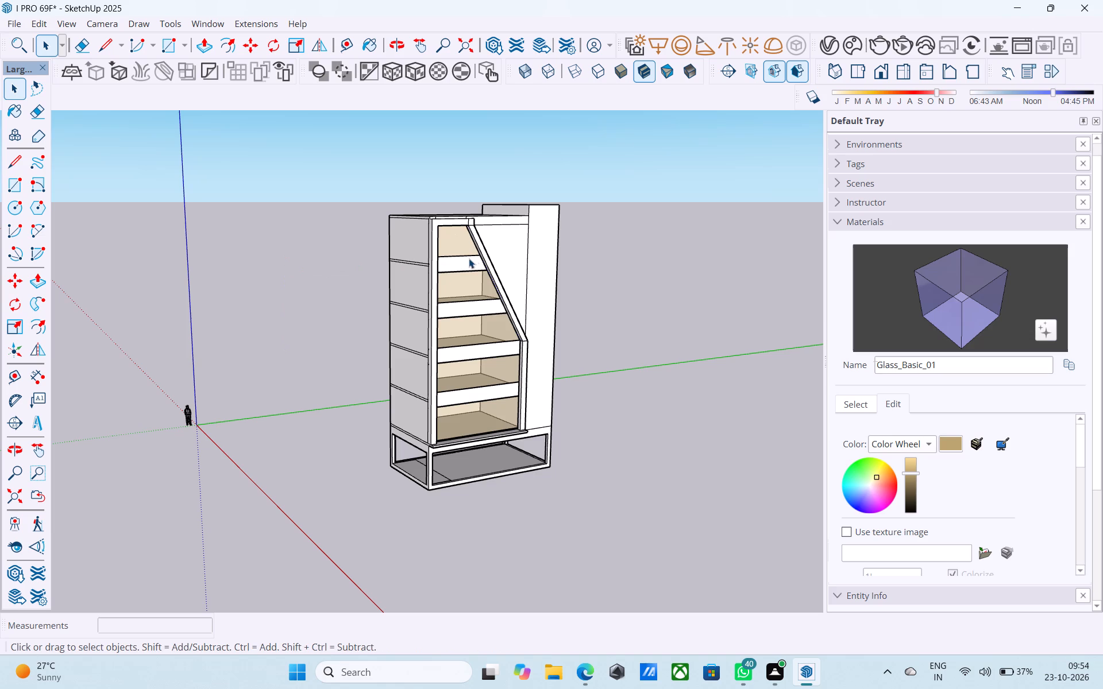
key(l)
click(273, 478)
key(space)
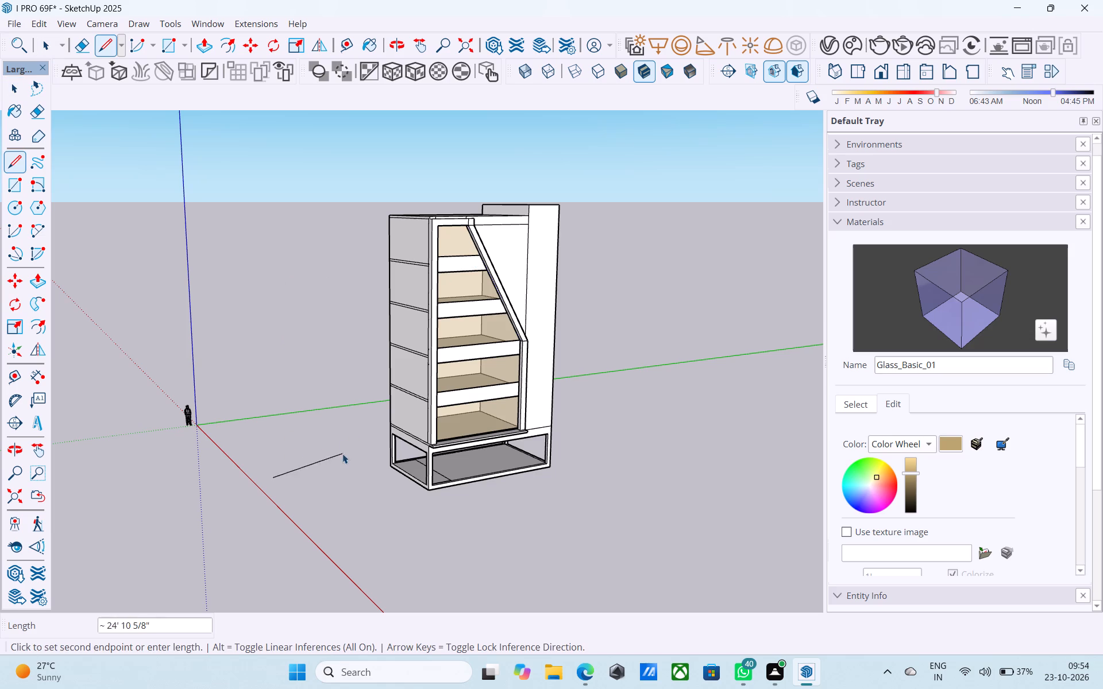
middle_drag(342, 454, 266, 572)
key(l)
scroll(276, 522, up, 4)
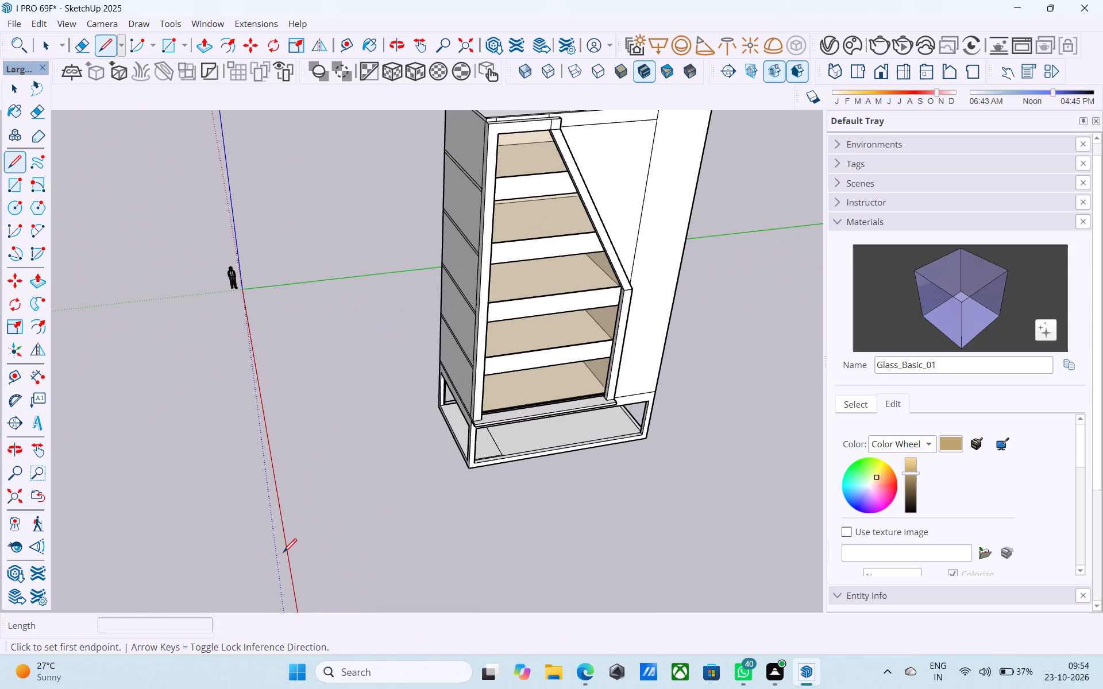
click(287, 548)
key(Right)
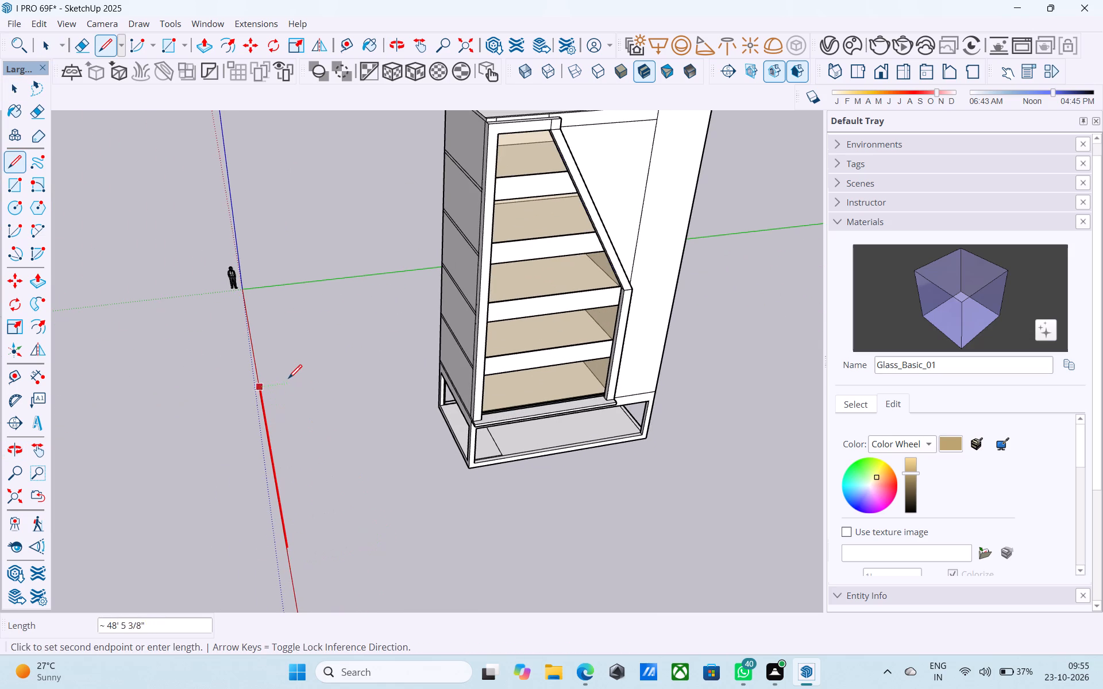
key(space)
Save the model.
scroll(288, 378, down, 5)
middle_drag(356, 432, 441, 351)
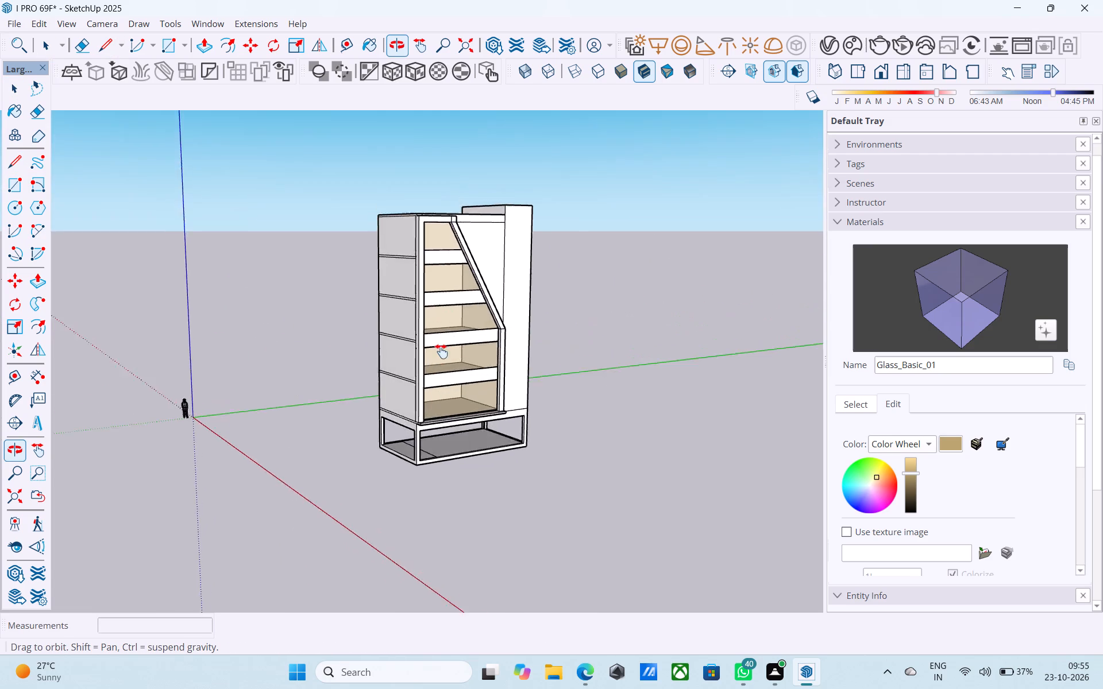
middle_drag(441, 351, 398, 388)
key(ctrl+s)
Draw a rectangle about 232' 5" by 125' 4" on the ground in front of the building.
middle_drag(398, 387, 360, 393)
scroll(358, 383, down, 5)
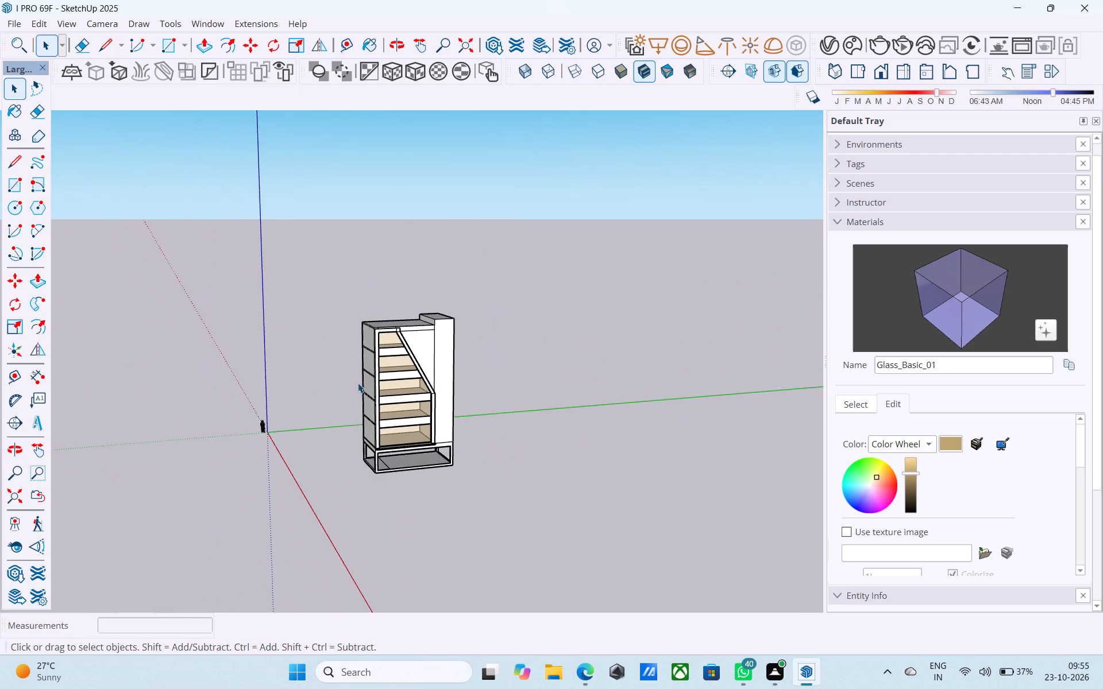
scroll(358, 383, down, 7)
middle_drag(488, 501, 431, 524)
key(r)
click(441, 533)
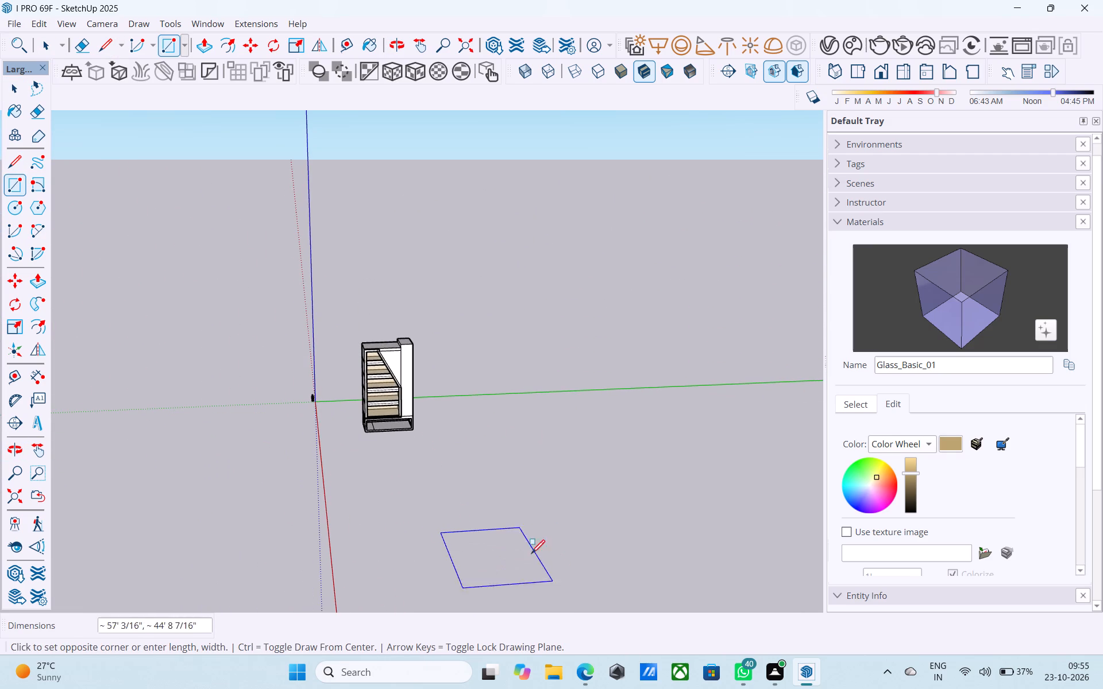
scroll(431, 421, down, 14)
middle_drag(457, 457, 451, 552)
scroll(460, 551, up, 5)
click(536, 493)
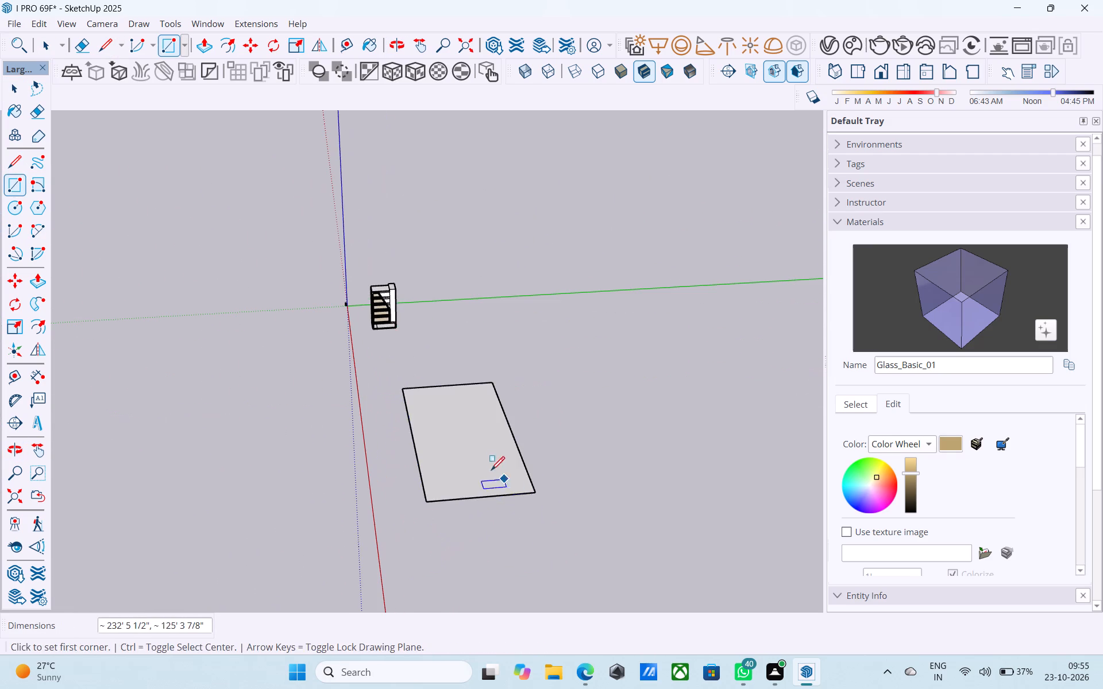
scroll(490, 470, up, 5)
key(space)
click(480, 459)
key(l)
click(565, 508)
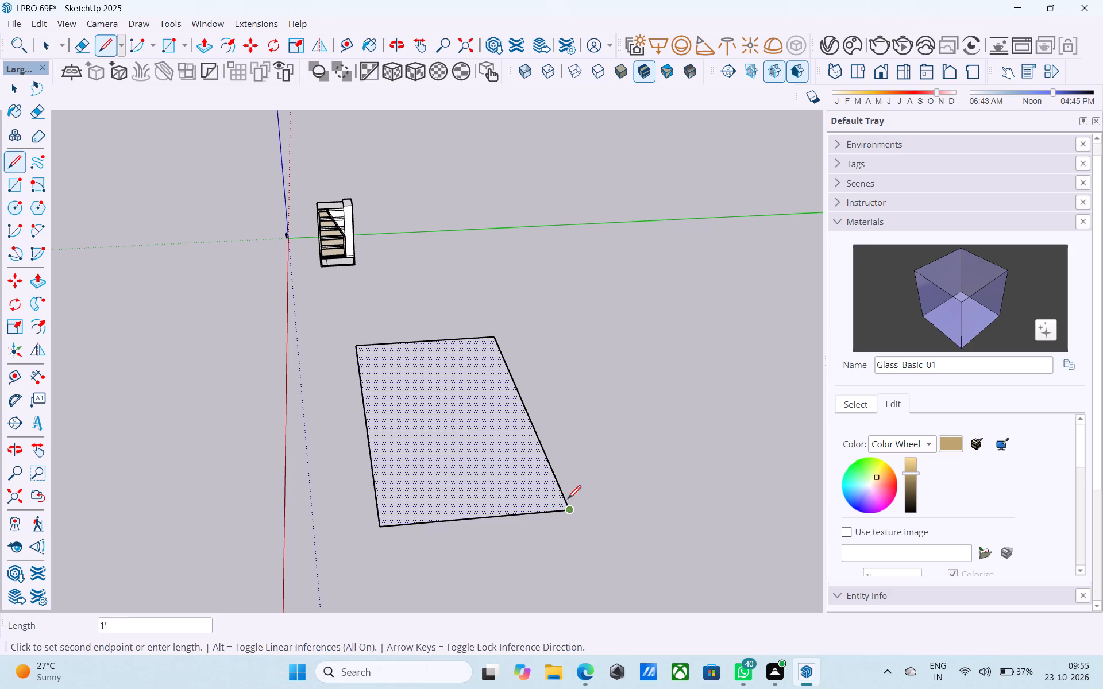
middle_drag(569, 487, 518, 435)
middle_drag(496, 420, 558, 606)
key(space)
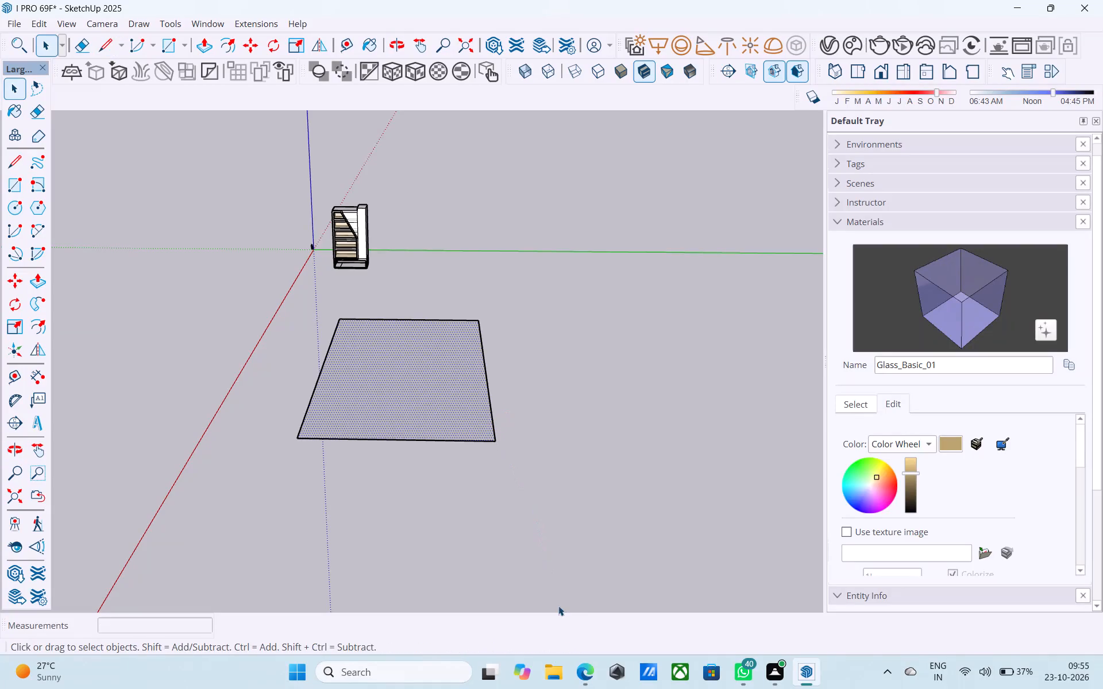
Draw a line across the ground rectangle, parallel to the green axis, from one long edge to the opposite long edge.
middle_drag(558, 606, 561, 613)
key(l)
scroll(329, 399, up, 3)
click(312, 388)
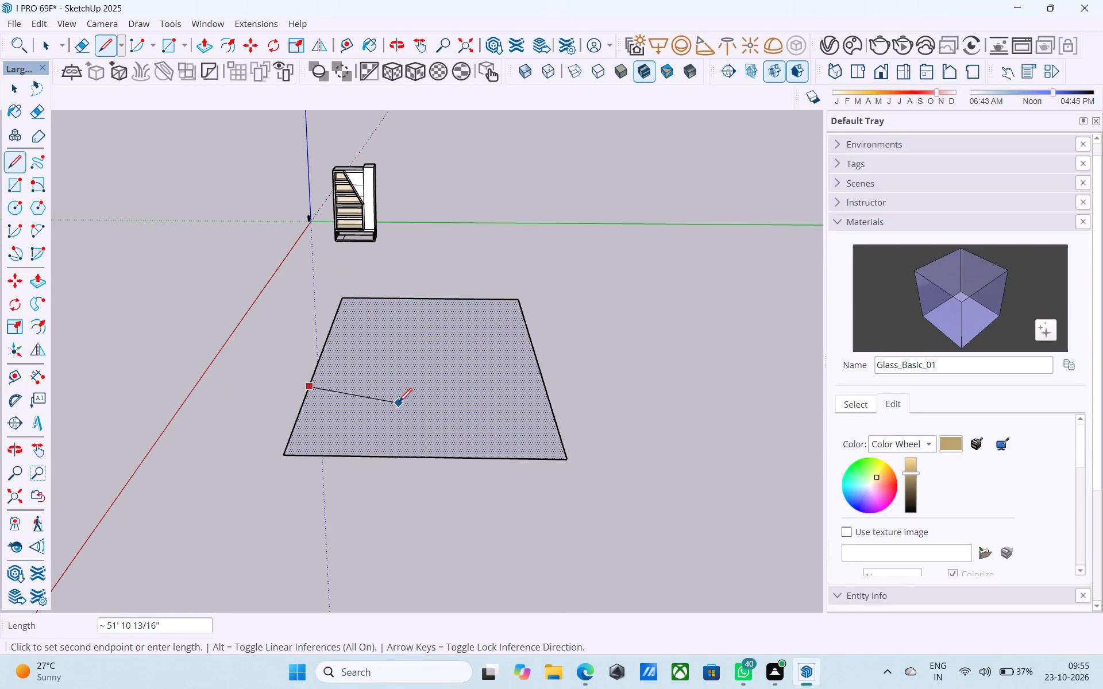
scroll(412, 383, up, 1)
middle_drag(419, 377, 454, 485)
scroll(531, 531, down, 2)
shift+middle_drag(530, 529, 458, 381)
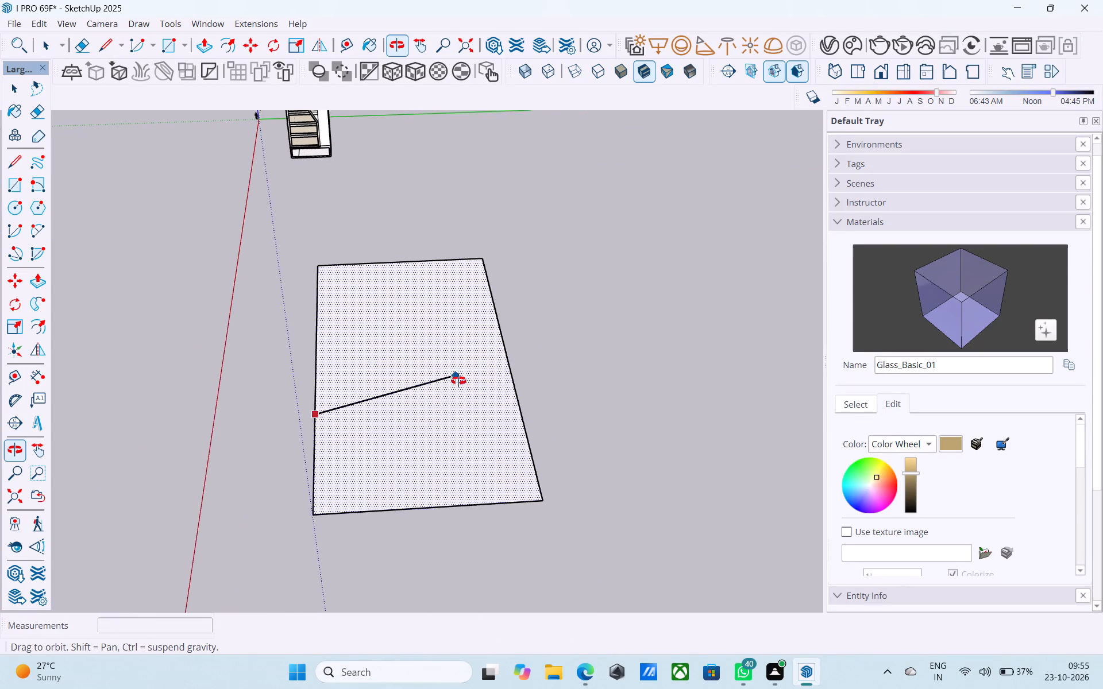
shift+middle_drag(458, 381, 459, 381)
key(Right)
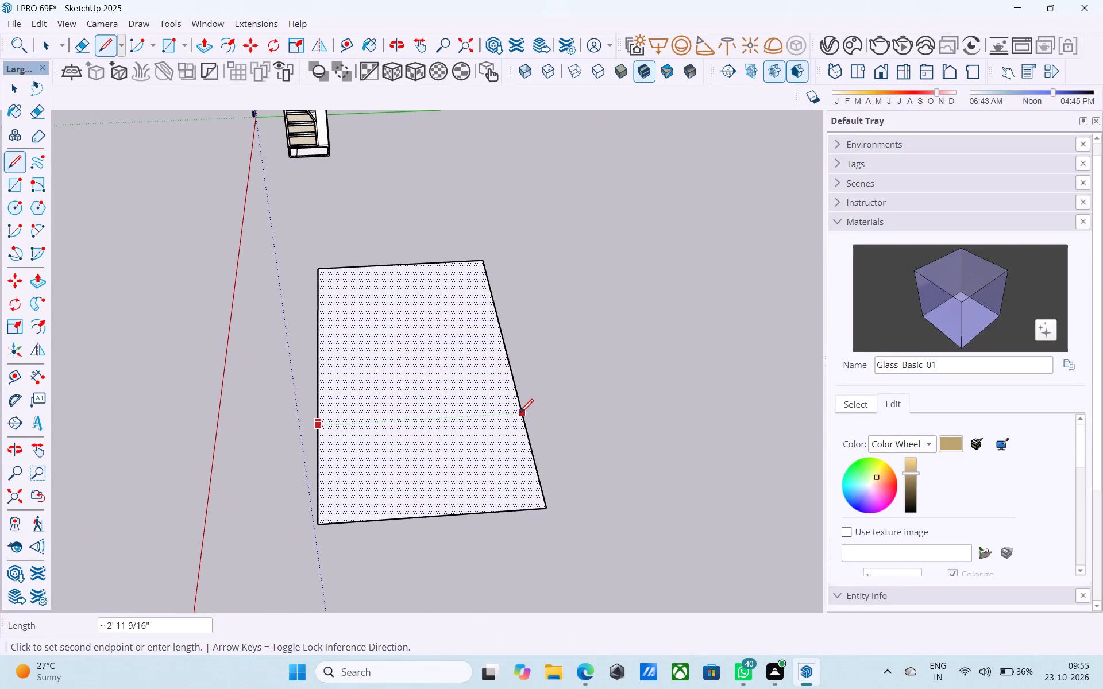
scroll(520, 414, up, 2)
click(520, 413)
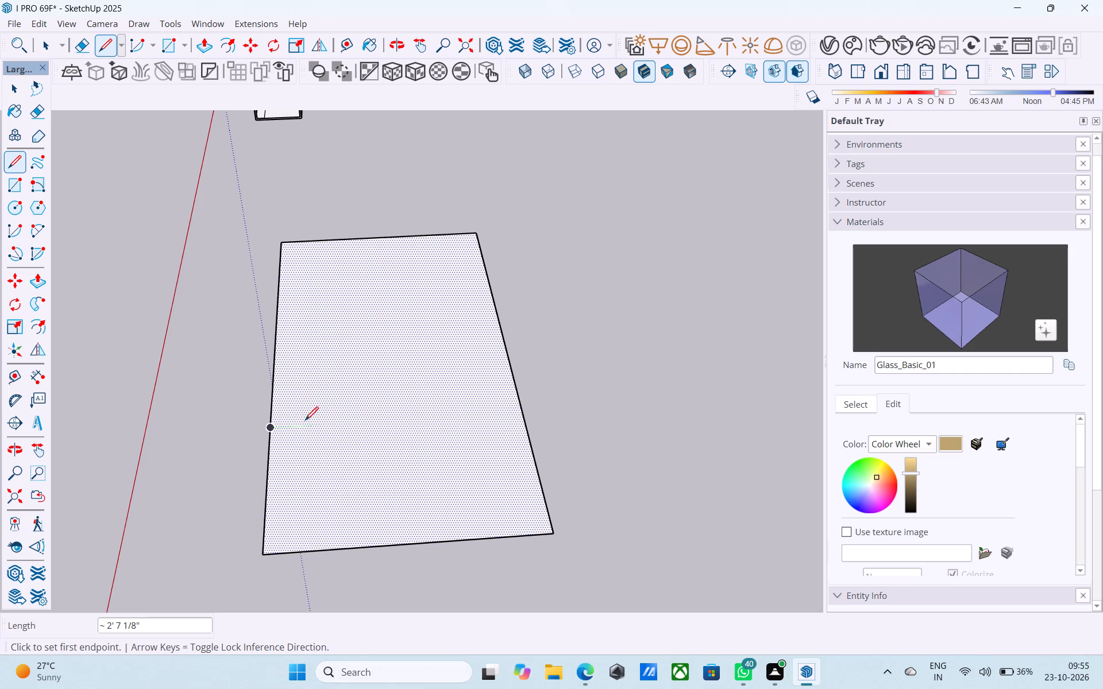
scroll(276, 428, up, 6)
click(268, 426)
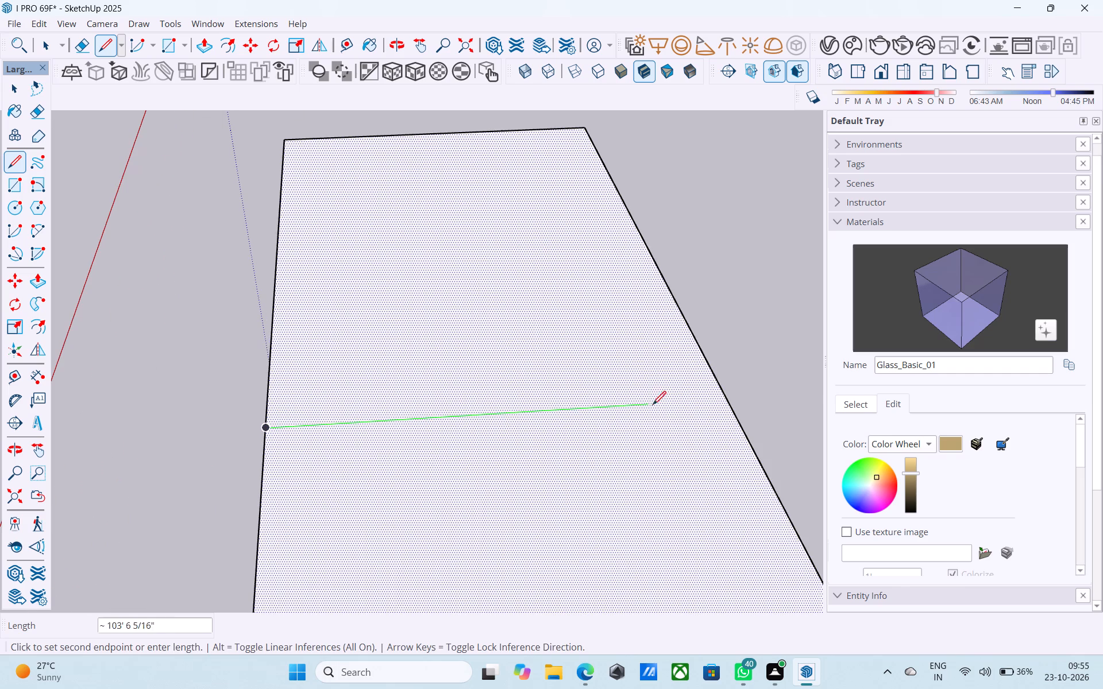
click(730, 404)
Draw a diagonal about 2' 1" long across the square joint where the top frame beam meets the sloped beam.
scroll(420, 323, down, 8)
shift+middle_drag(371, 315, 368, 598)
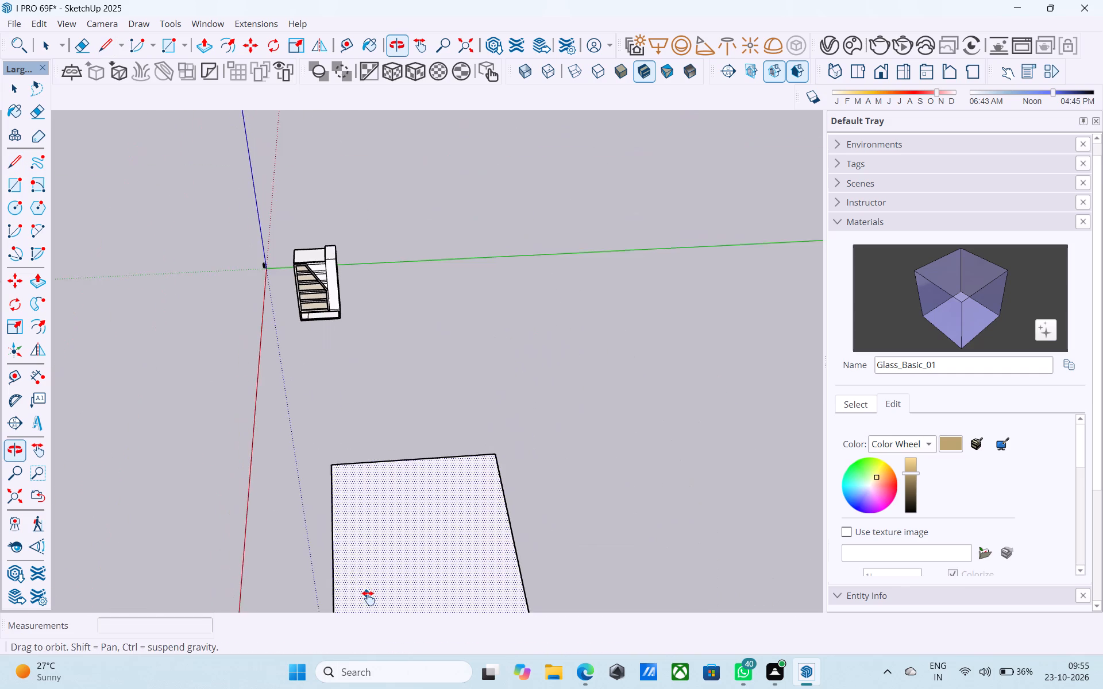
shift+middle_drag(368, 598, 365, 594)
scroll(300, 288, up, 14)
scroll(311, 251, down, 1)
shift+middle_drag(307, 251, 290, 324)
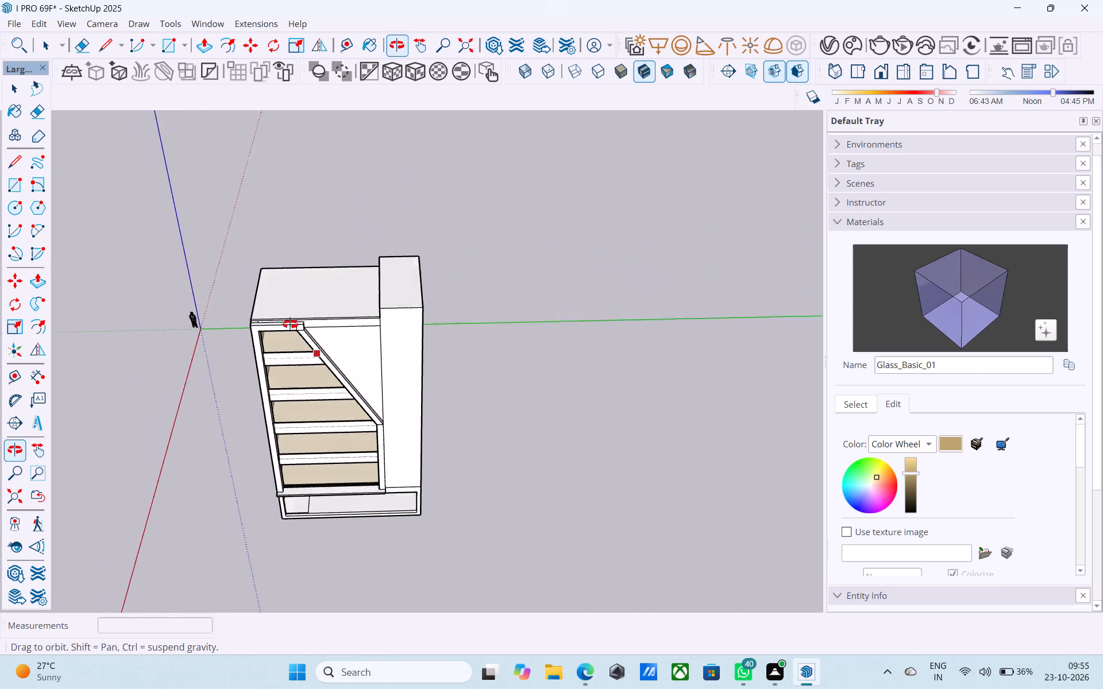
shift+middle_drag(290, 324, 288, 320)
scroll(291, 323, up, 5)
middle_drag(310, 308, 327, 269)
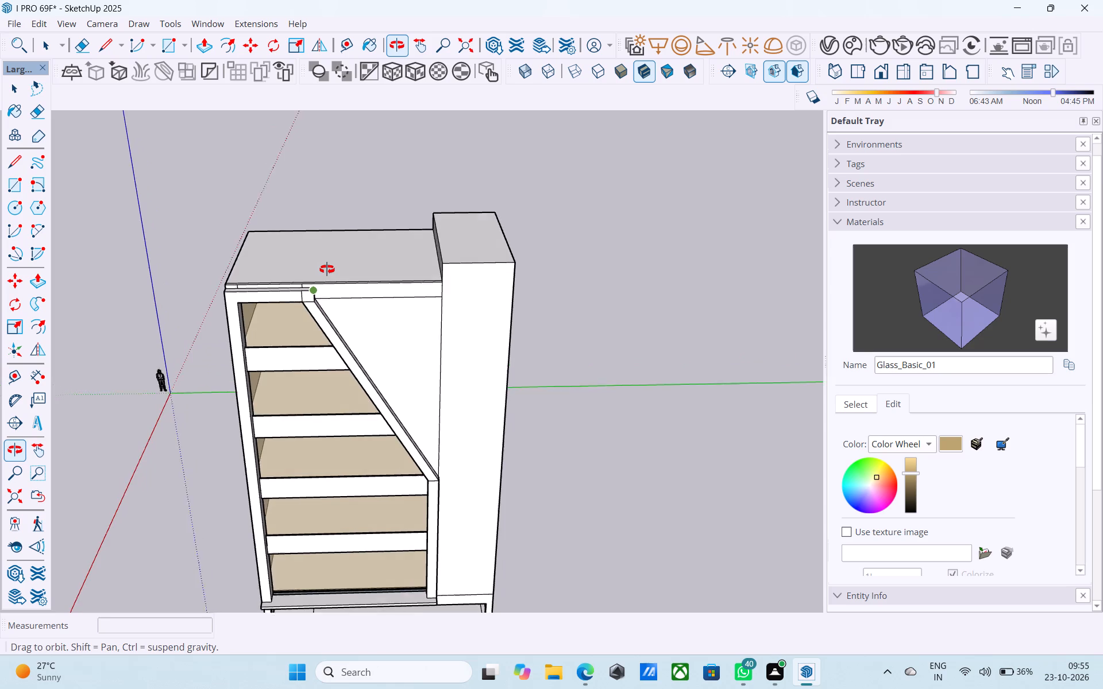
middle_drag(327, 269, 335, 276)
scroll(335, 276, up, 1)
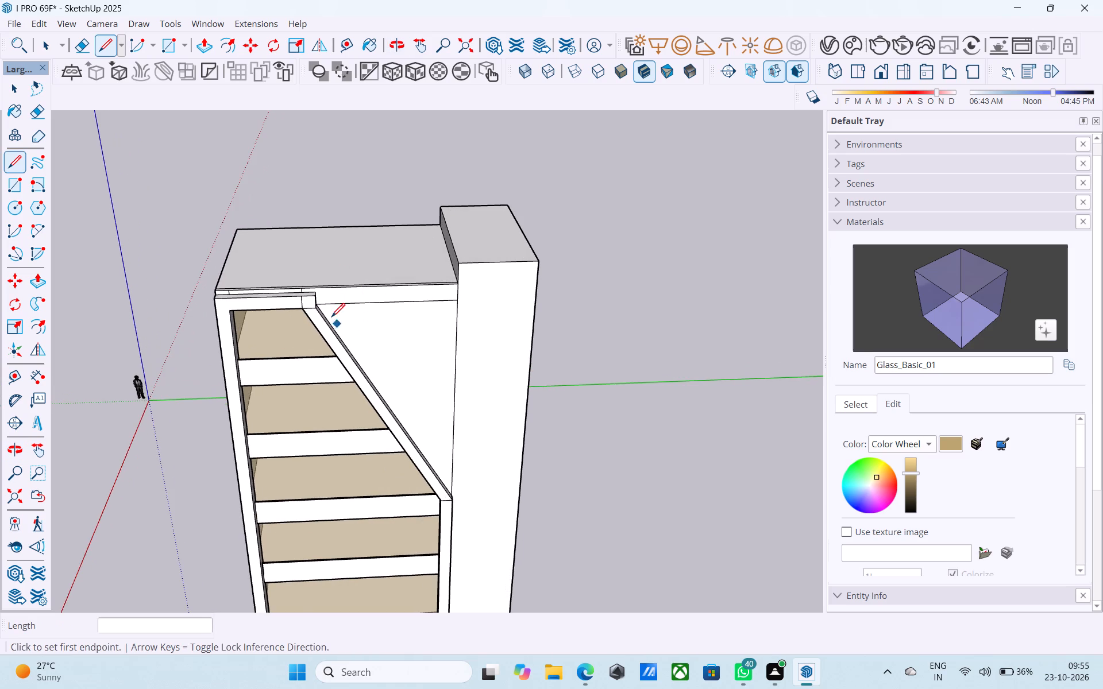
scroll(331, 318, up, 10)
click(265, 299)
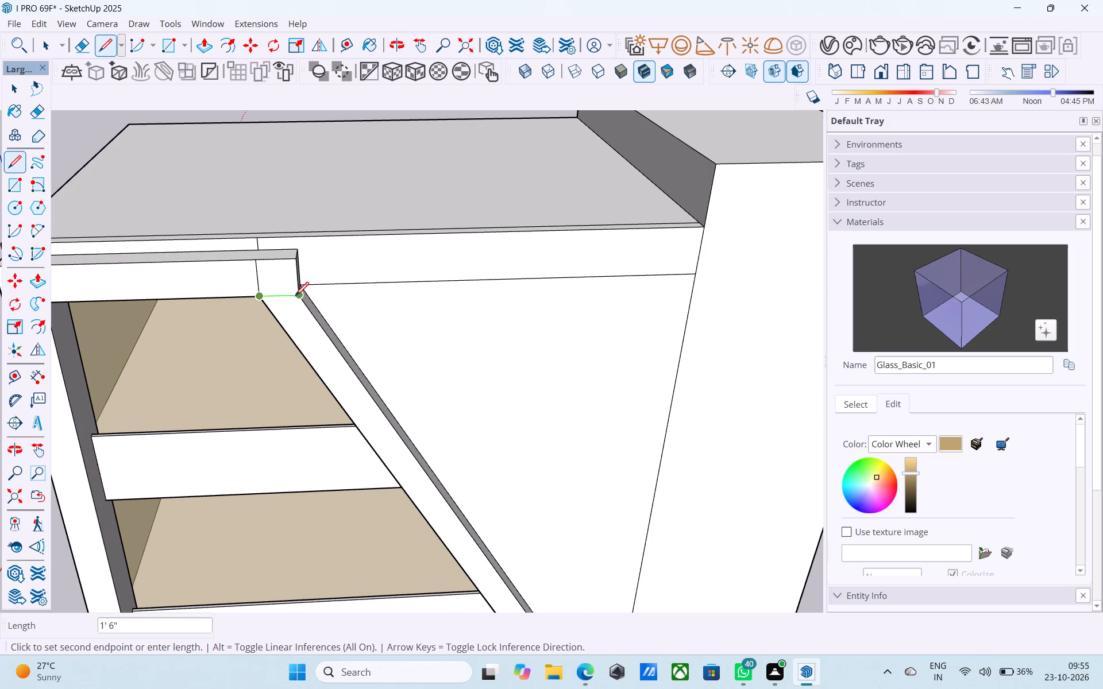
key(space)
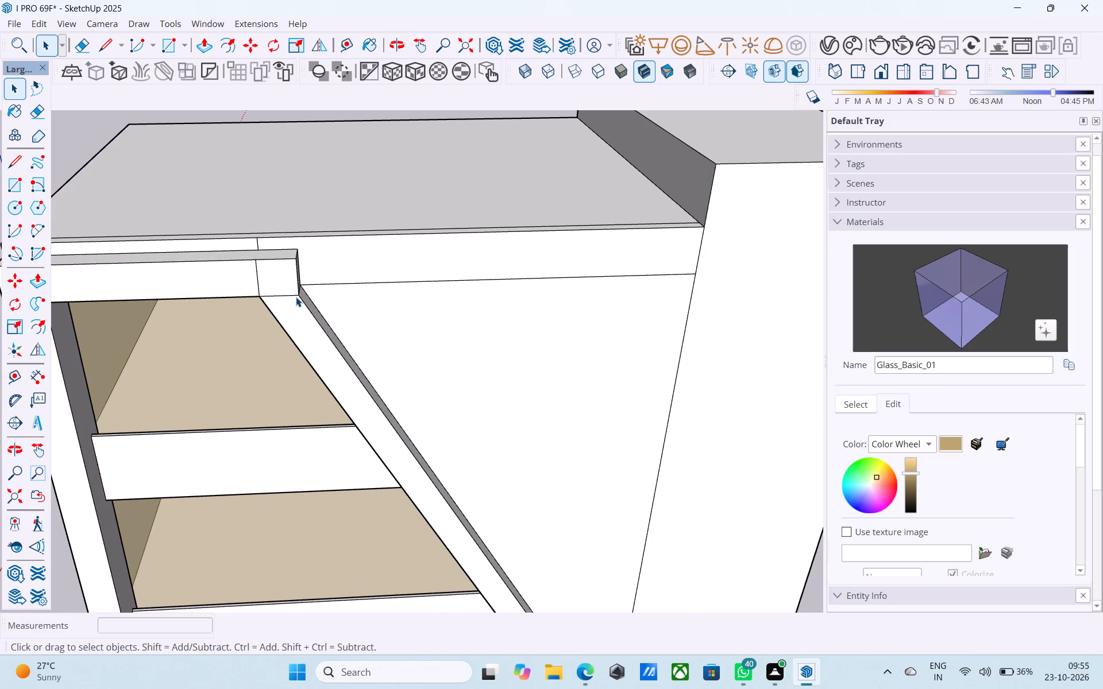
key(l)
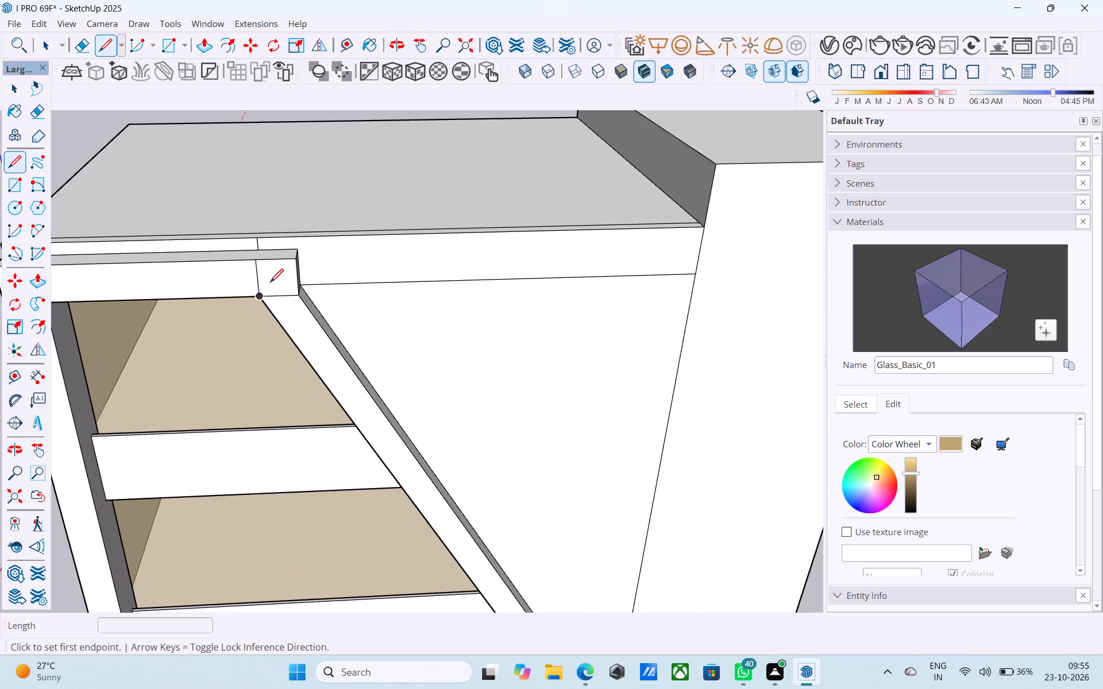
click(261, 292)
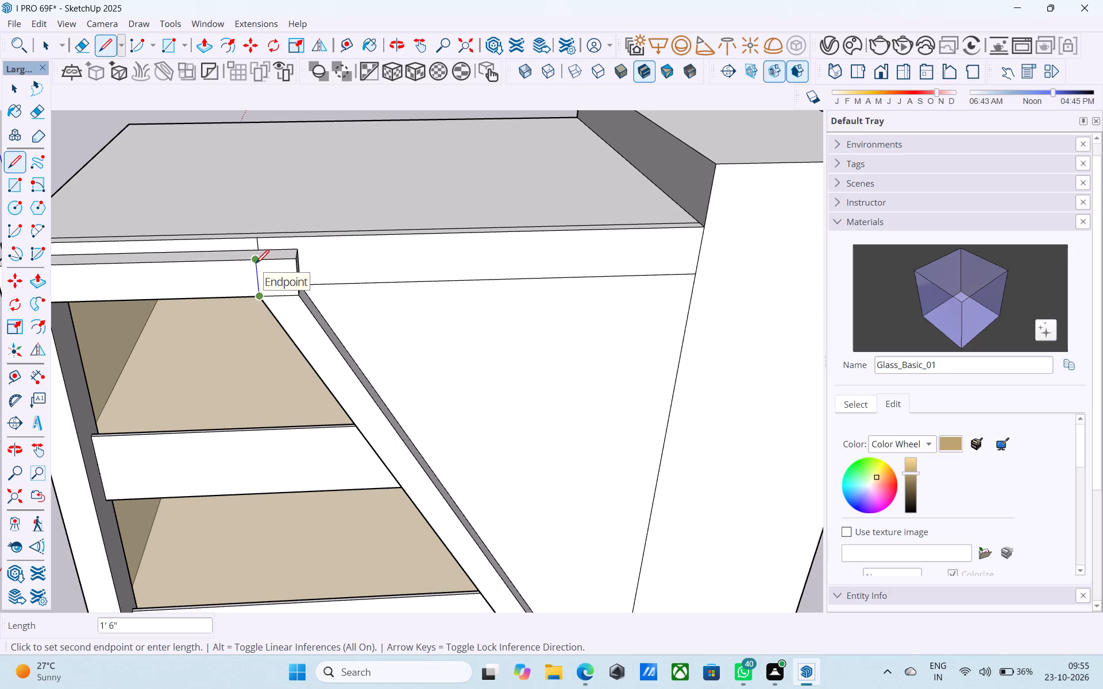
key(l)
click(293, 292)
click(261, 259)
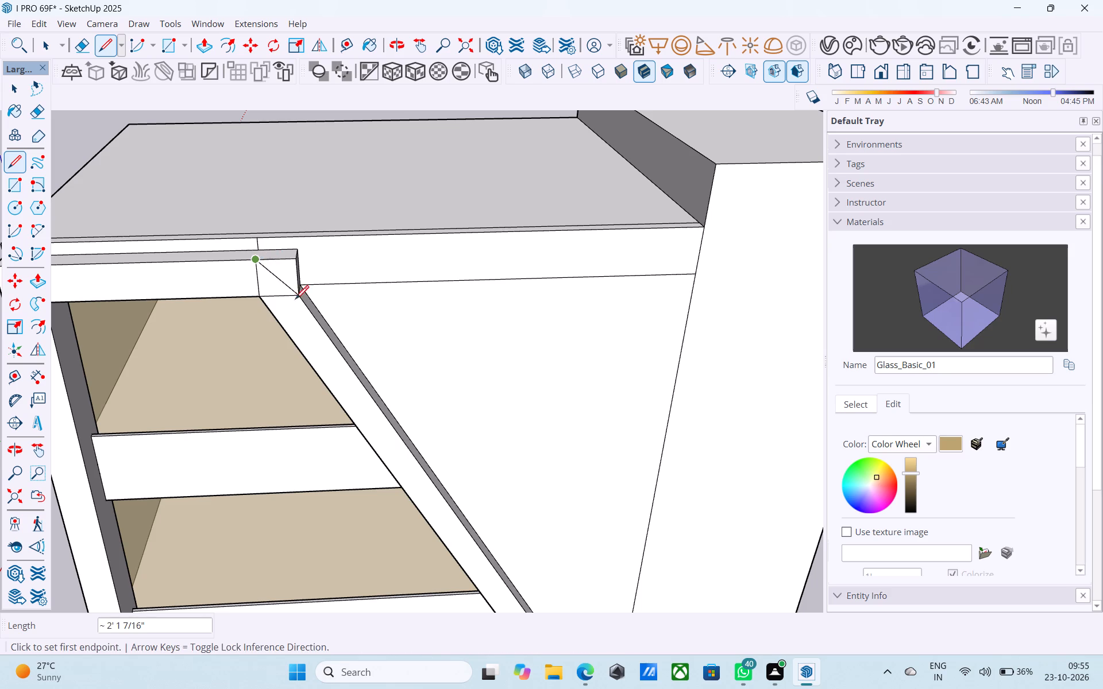
Erase the diagonal and the vertical edge on the joint between the top frame beam and the sloped beam.
middle_drag(298, 304, 280, 168)
scroll(280, 168, up, 3)
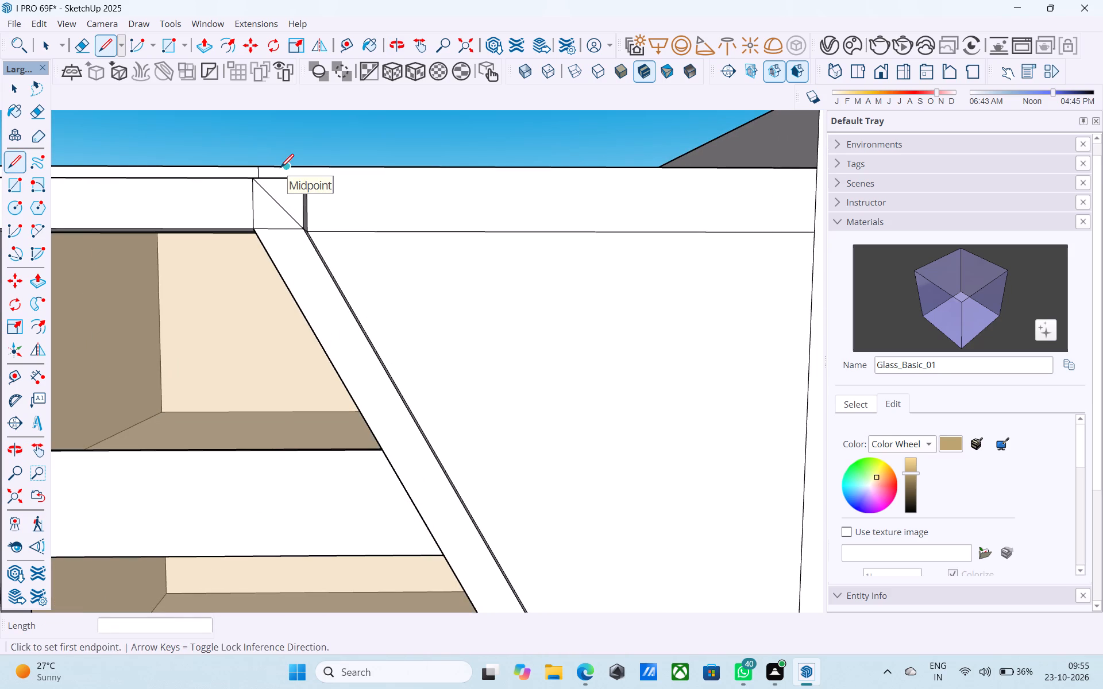
key(space)
scroll(280, 169, down, 7)
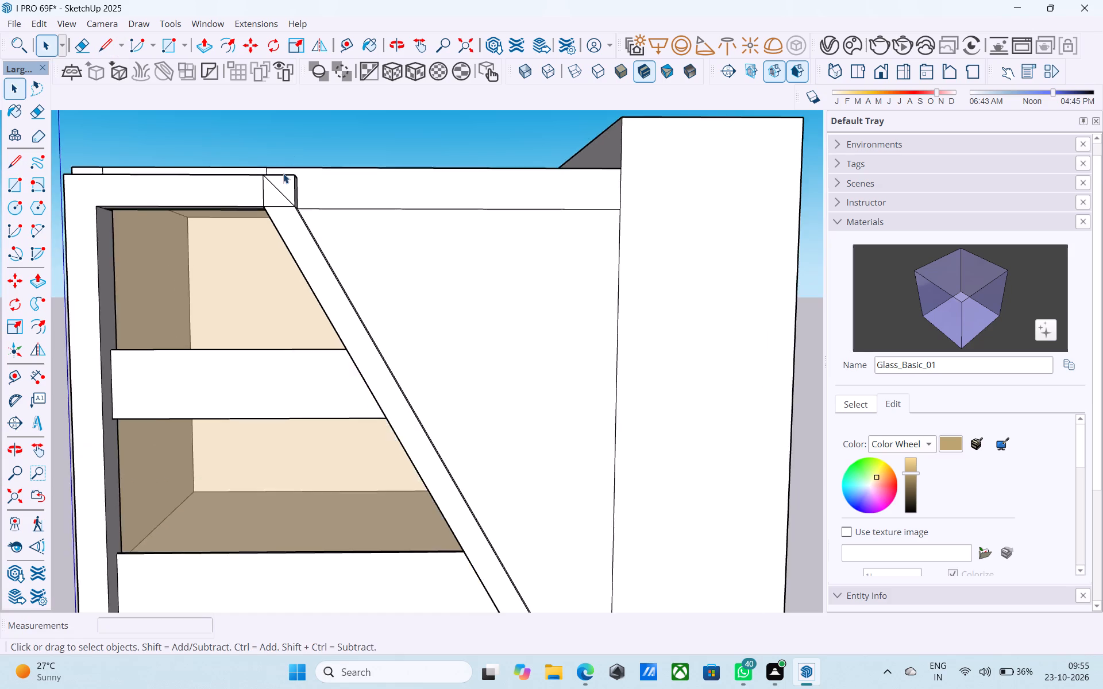
scroll(283, 173, down, 8)
middle_drag(290, 214, 311, 306)
scroll(318, 300, down, 5)
scroll(318, 300, up, 1)
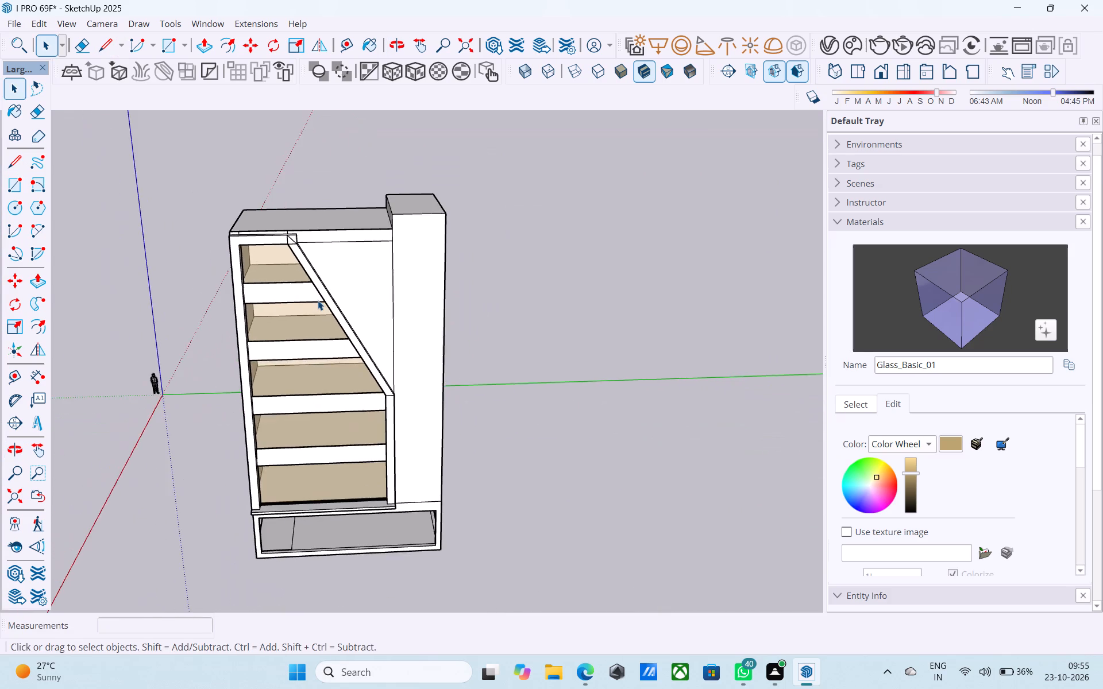
middle_drag(321, 299, 418, 297)
scroll(377, 282, up, 8)
scroll(258, 234, up, 4)
key(e)
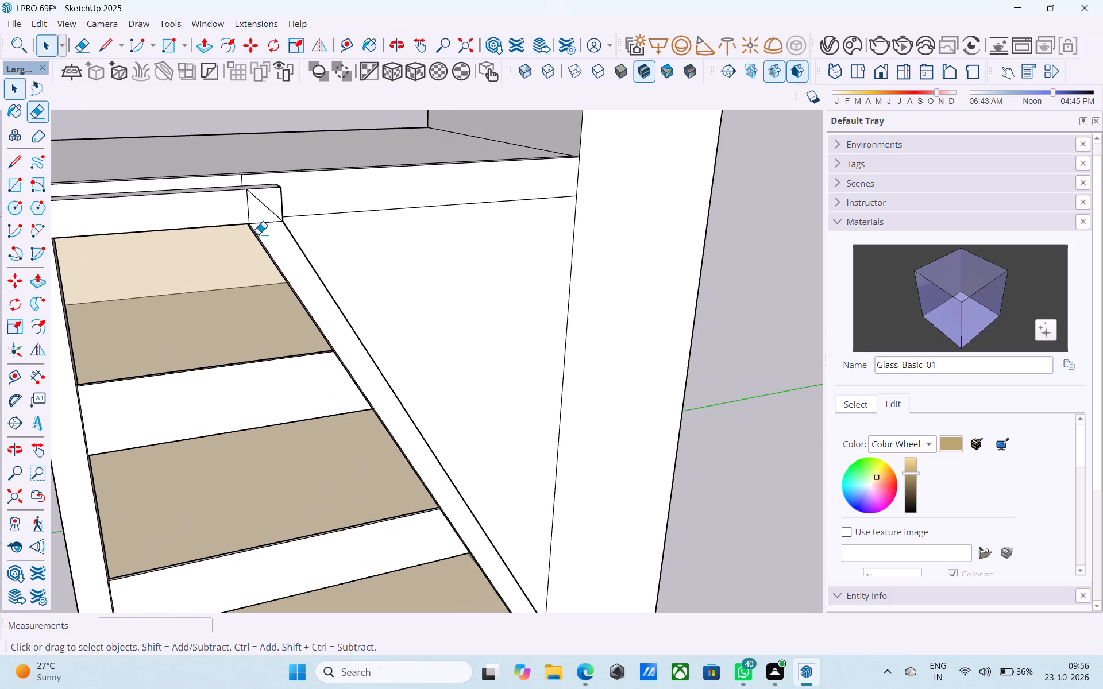
drag(268, 210, 244, 211)
key(space)
Push/pull the top face of the top frame beam up to the level of the roof edge.
middle_drag(281, 225, 0, 313)
scroll(202, 253, up, 5)
scroll(215, 233, down, 5)
middle_drag(215, 233, 289, 276)
scroll(271, 245, up, 3)
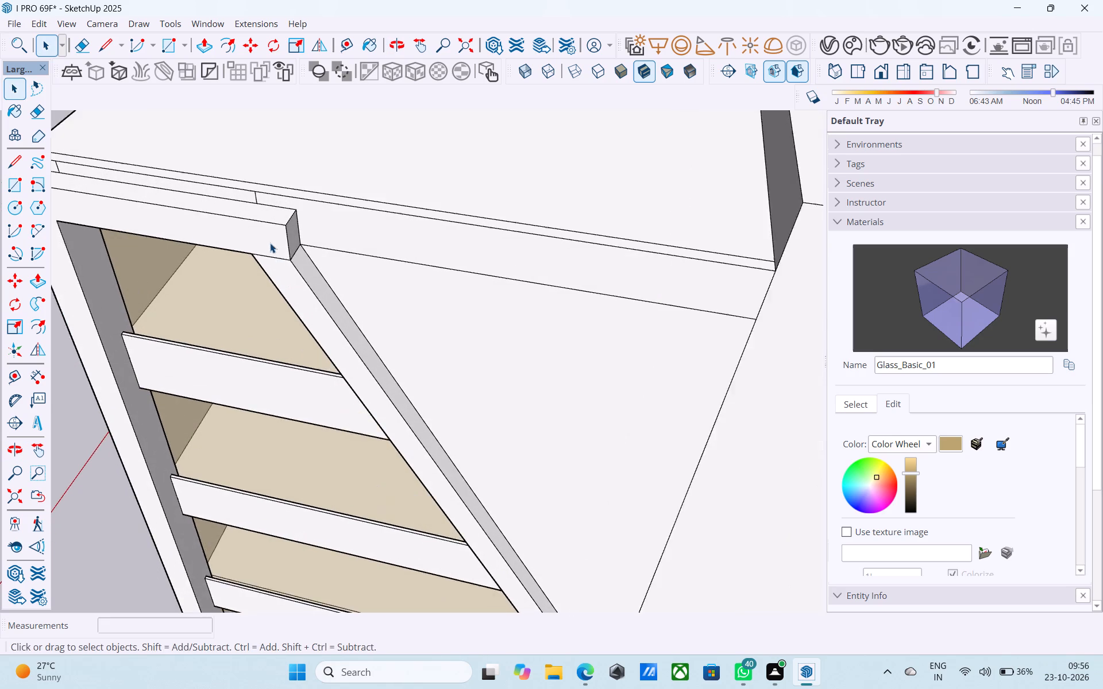
click(271, 208)
key(p)
click(271, 208)
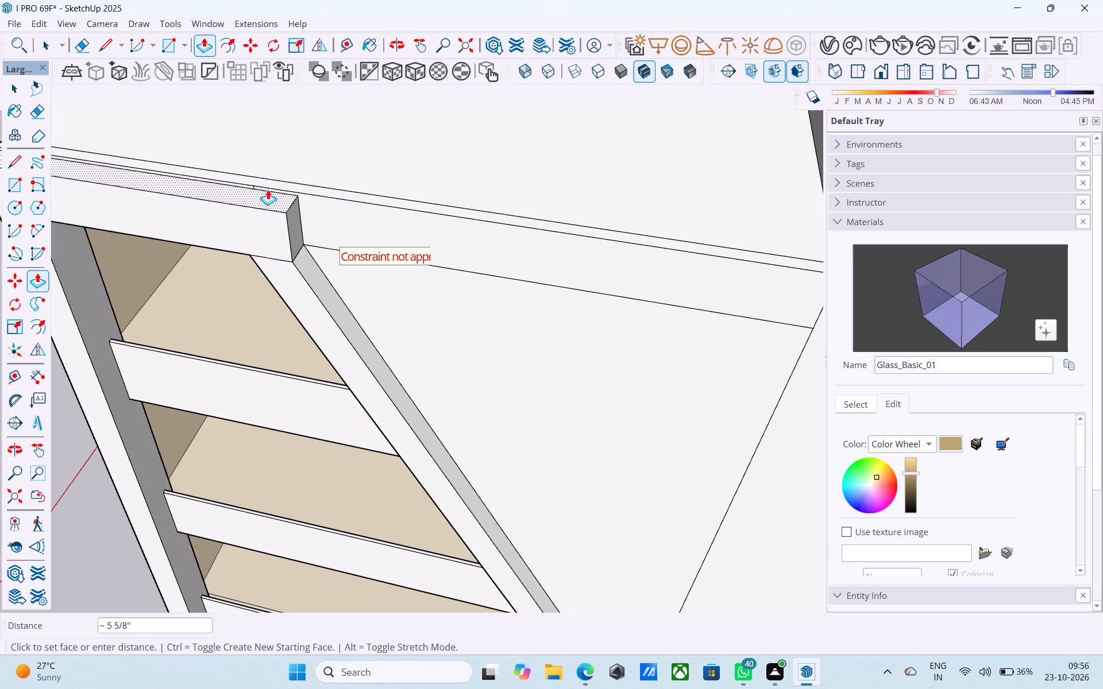
click(264, 169)
Push the end face of the top frame beam back 1' 6" to the upper corner of the opening.
key(space)
click(292, 210)
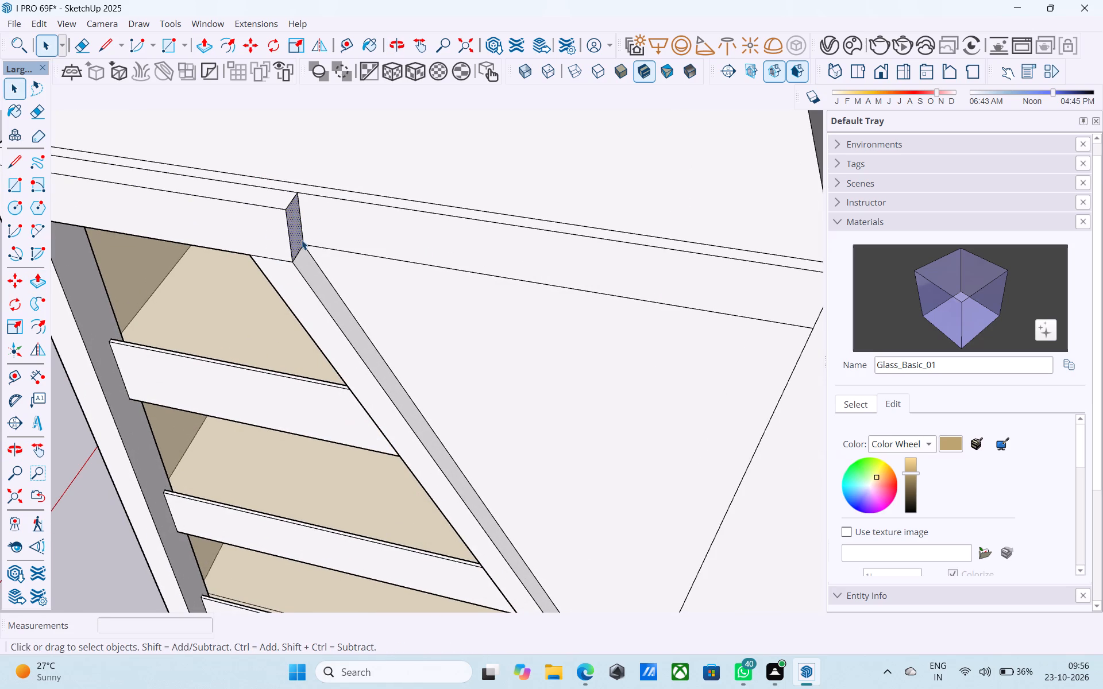
key(p)
click(302, 240)
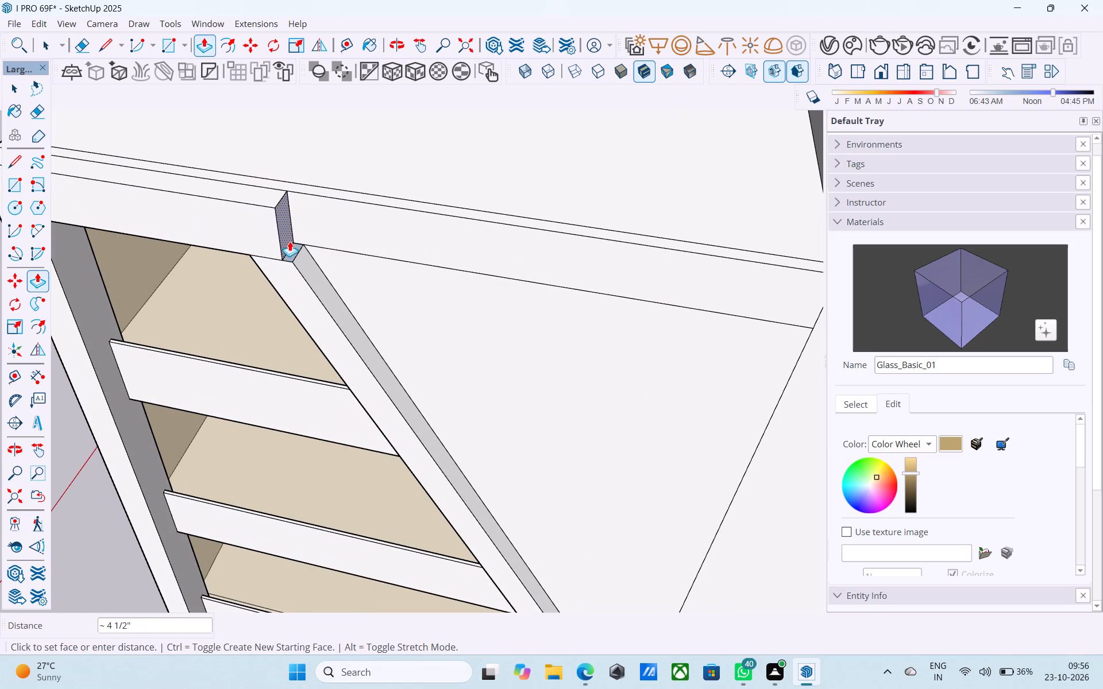
middle_drag(278, 238, 443, 185)
scroll(278, 238, up, 1)
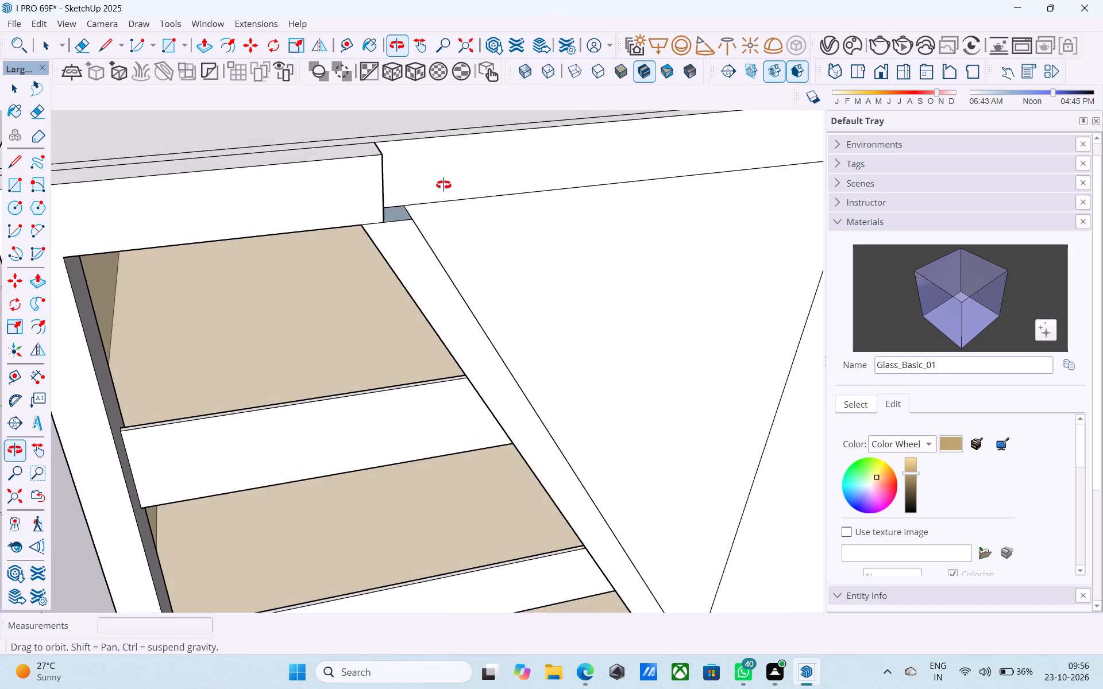
middle_drag(443, 185, 423, 177)
click(342, 212)
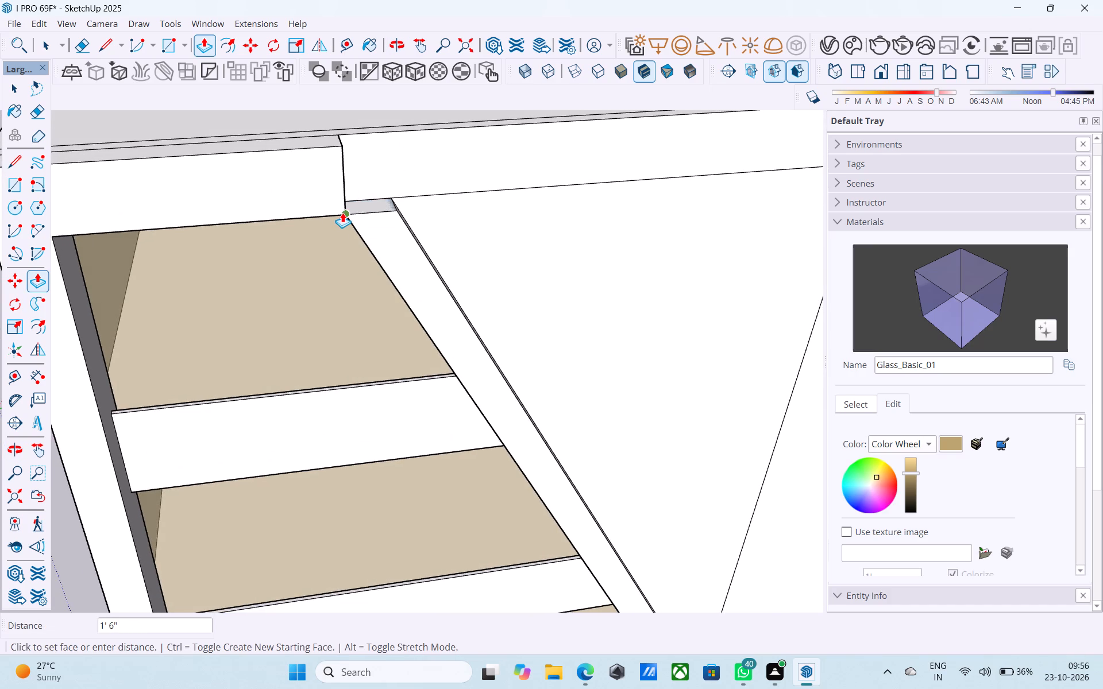
Draw front and back diagonals from the shortened beam's top corners to the sloped beam's outer corners, closing the notch with a sloped face.
middle_drag(353, 218, 267, 211)
key(l)
click(365, 205)
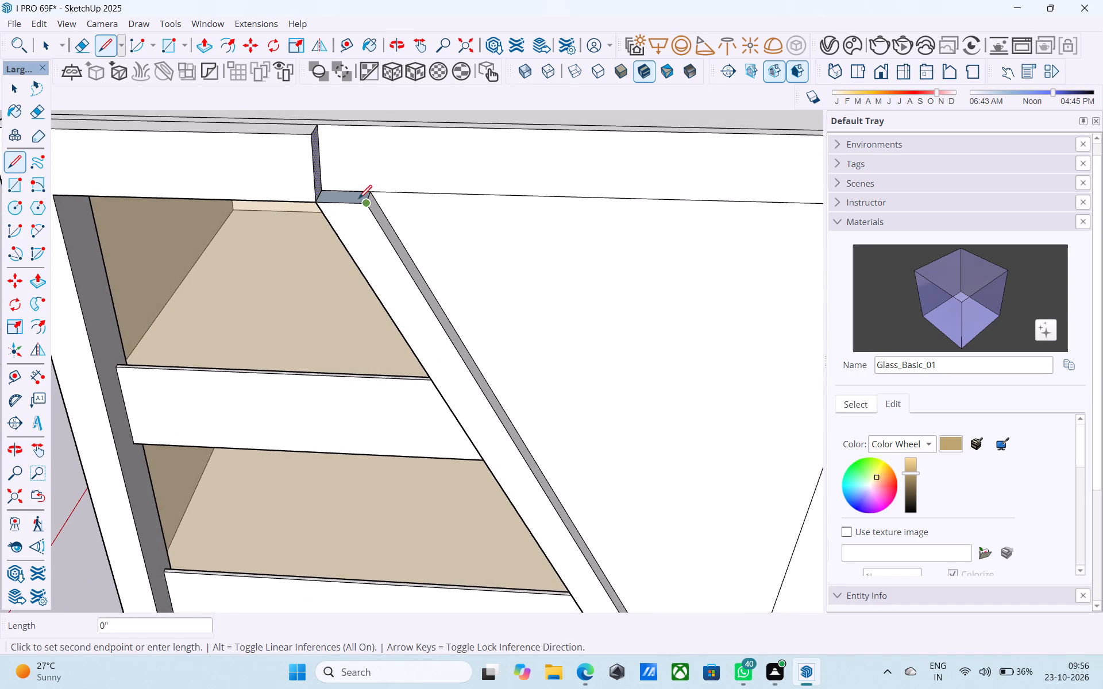
click(310, 136)
middle_drag(327, 164, 253, 183)
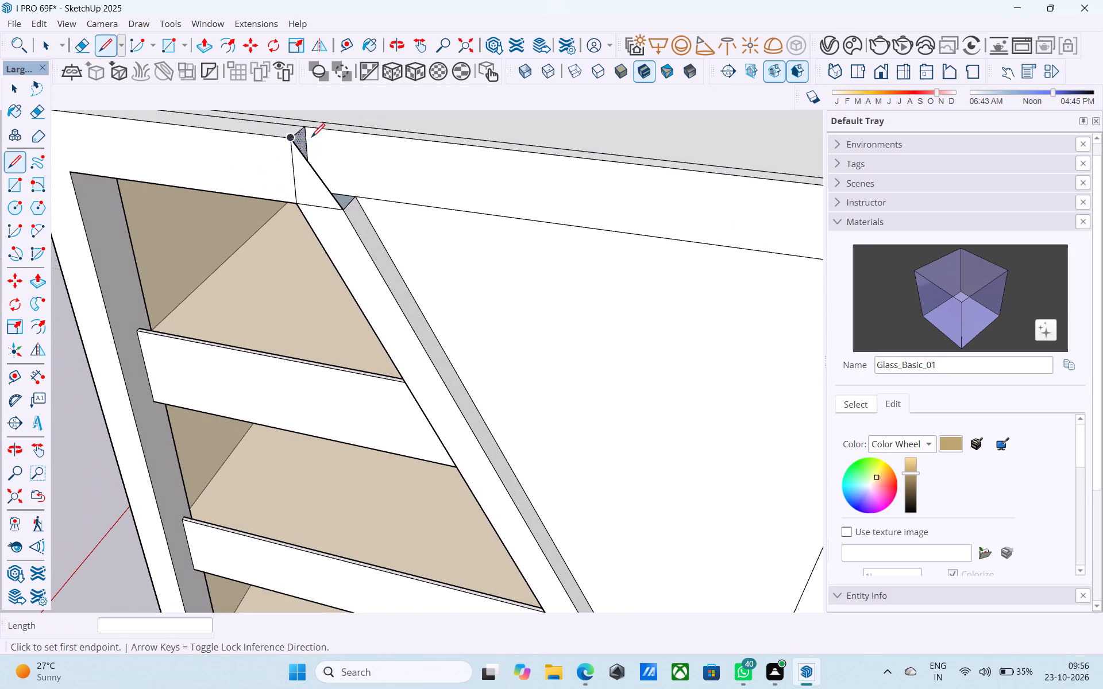
click(301, 129)
click(357, 201)
Push/pull the top face of the top frame beam up by 2".
middle_drag(347, 216, 391, 188)
scroll(391, 188, down, 8)
middle_drag(389, 212, 438, 193)
scroll(383, 154, up, 6)
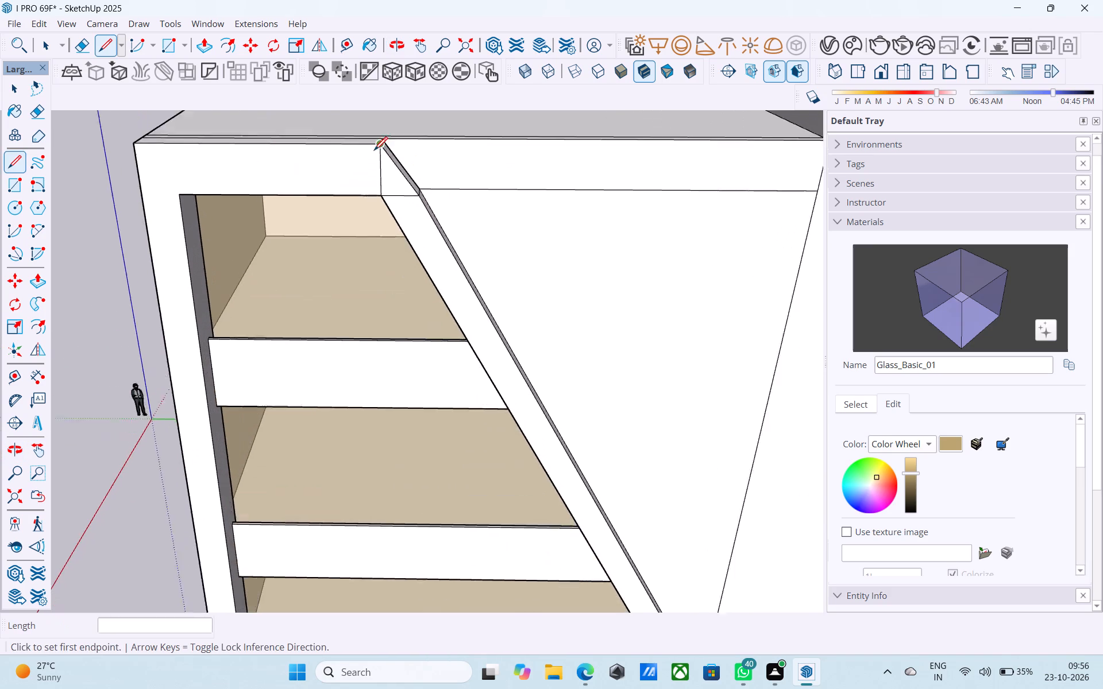
scroll(374, 152, up, 1)
key(space)
middle_drag(374, 152, 364, 216)
click(361, 187)
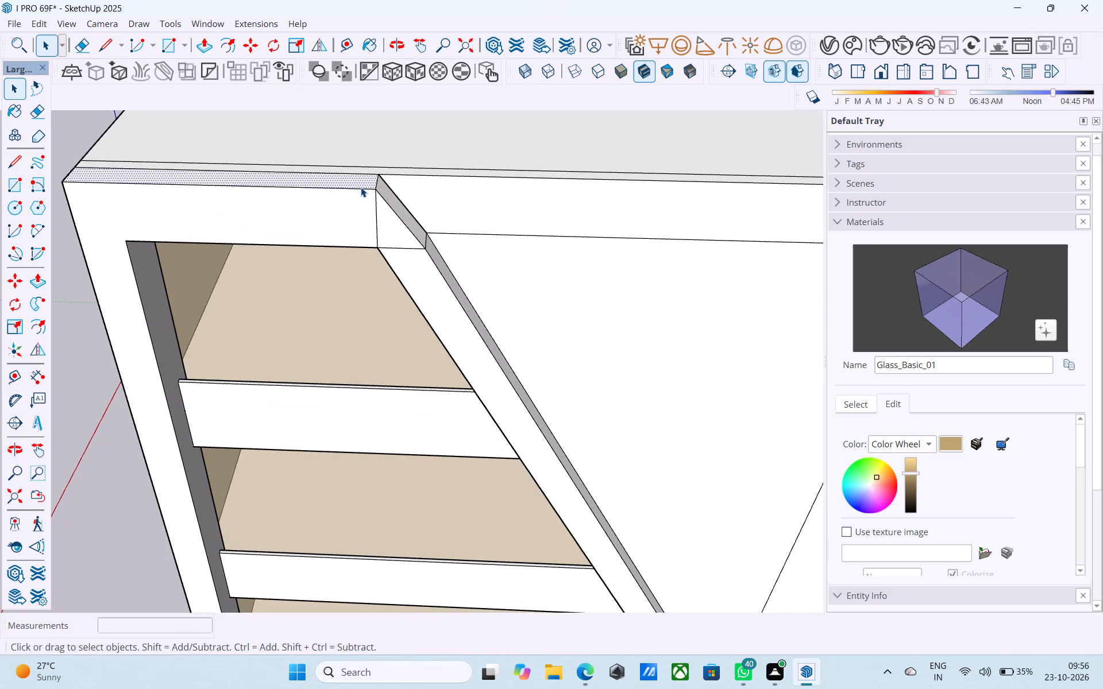
key(p)
click(361, 187)
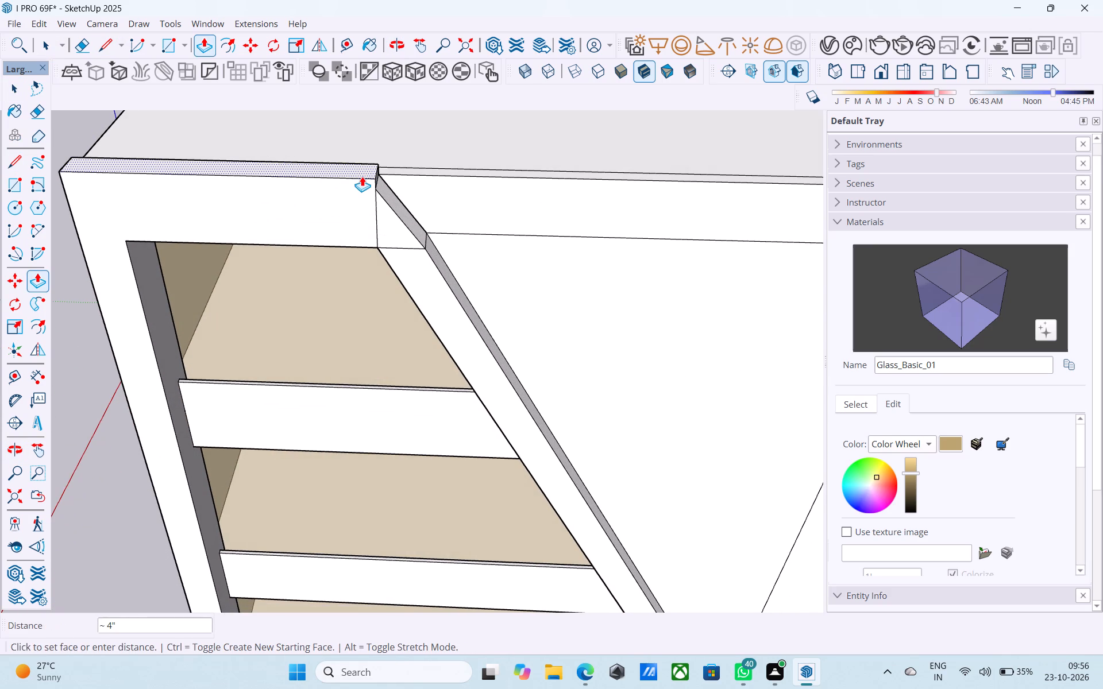
text(2")
key(Return)
key(space)
Draw front and back diagonals, about 2' 7 5/8" at the front, from the raised beam's end corners to the sloped beam's outer corners.
text(L)
middle_drag(369, 152, 362, 151)
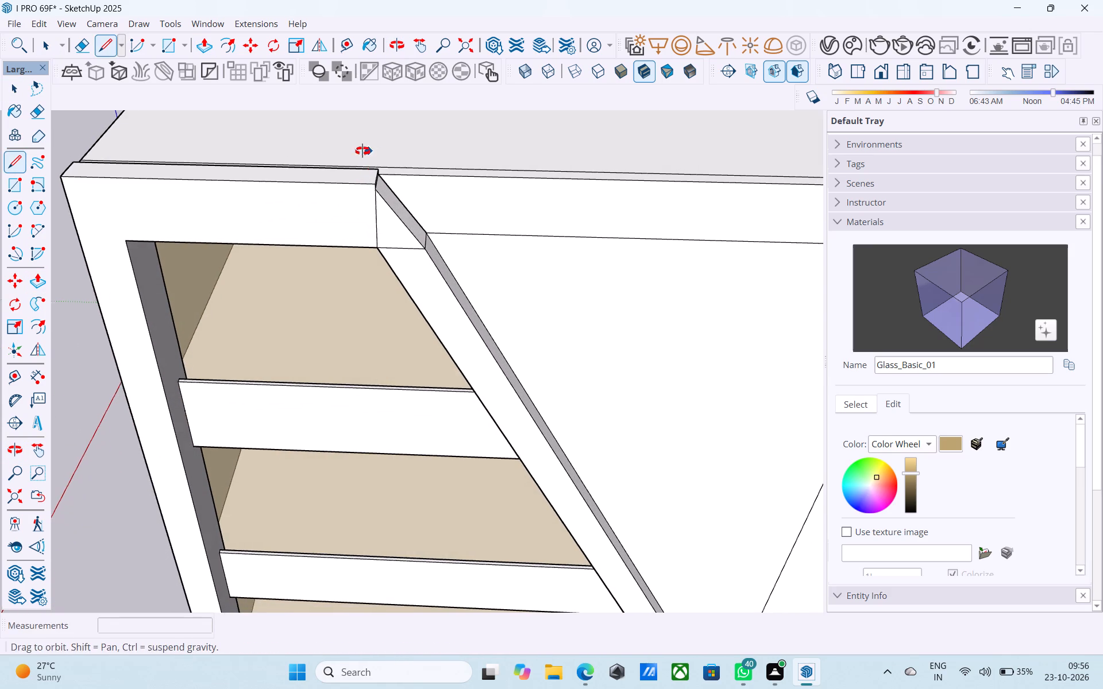
middle_drag(362, 151, 293, 170)
scroll(327, 193, up, 4)
click(346, 195)
click(421, 296)
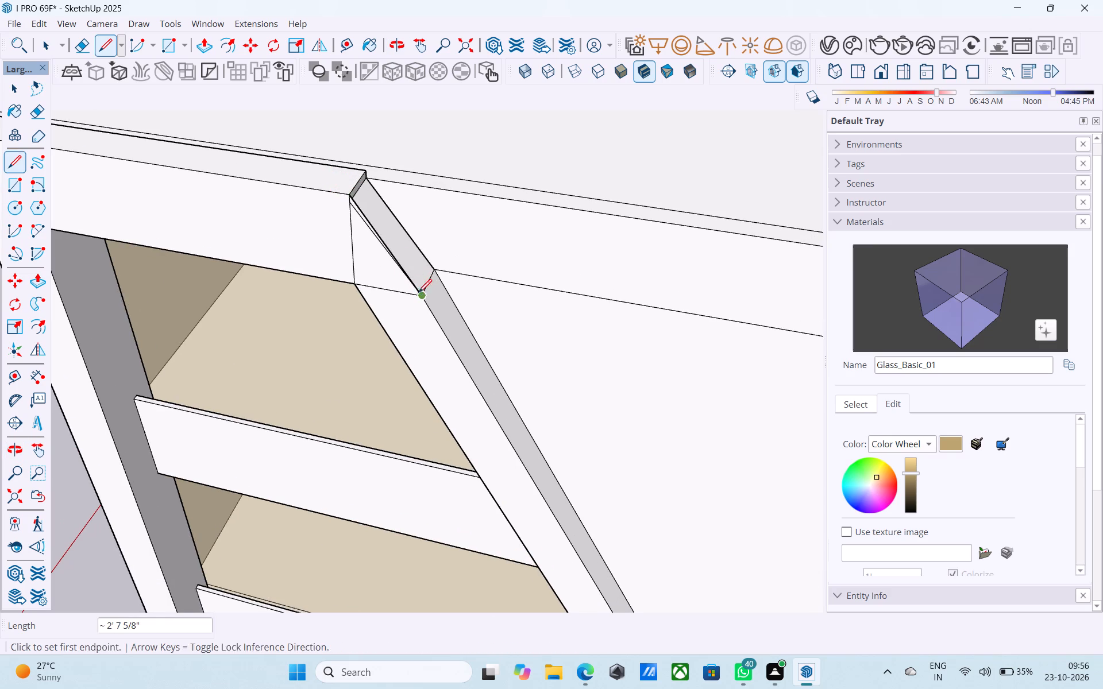
middle_drag(415, 290, 426, 255)
click(371, 140)
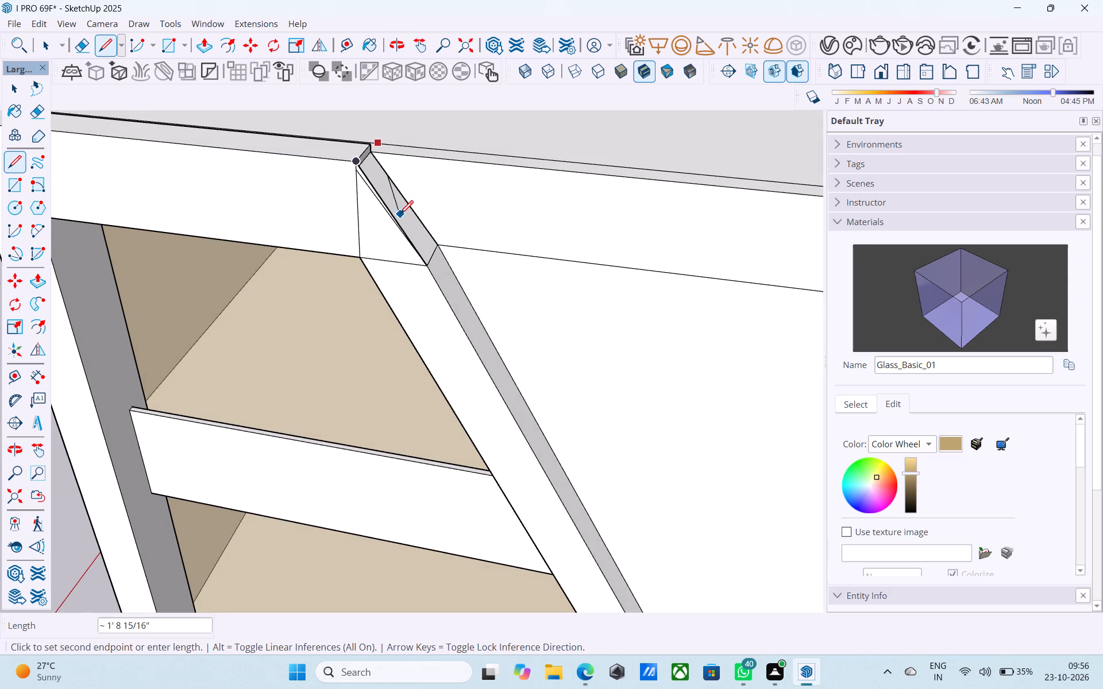
scroll(373, 141, up, 3)
key(l)
scroll(373, 141, up, 3)
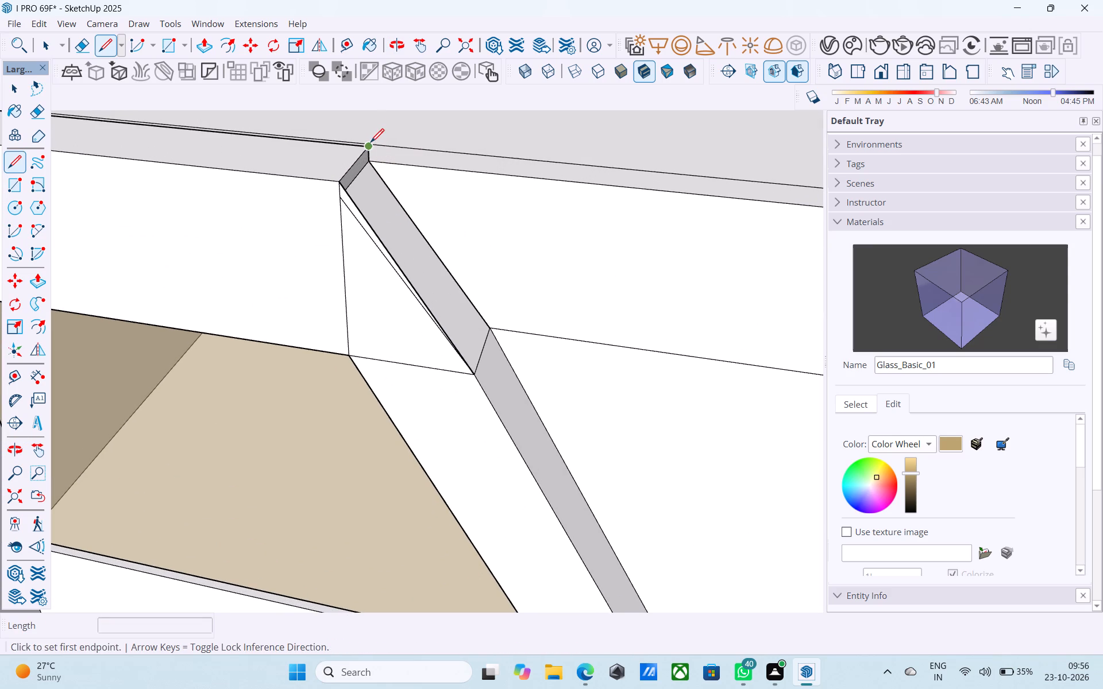
click(369, 145)
click(489, 324)
middle_drag(488, 323, 504, 204)
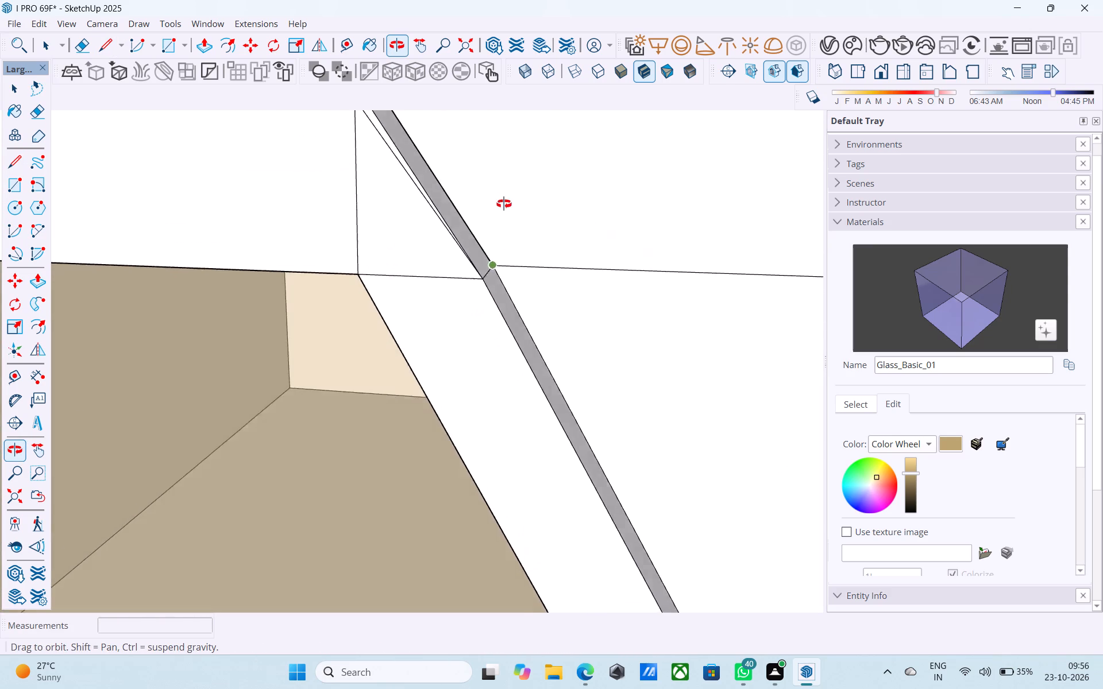
middle_drag(504, 204, 506, 198)
scroll(438, 335, down, 6)
middle_drag(440, 332, 477, 273)
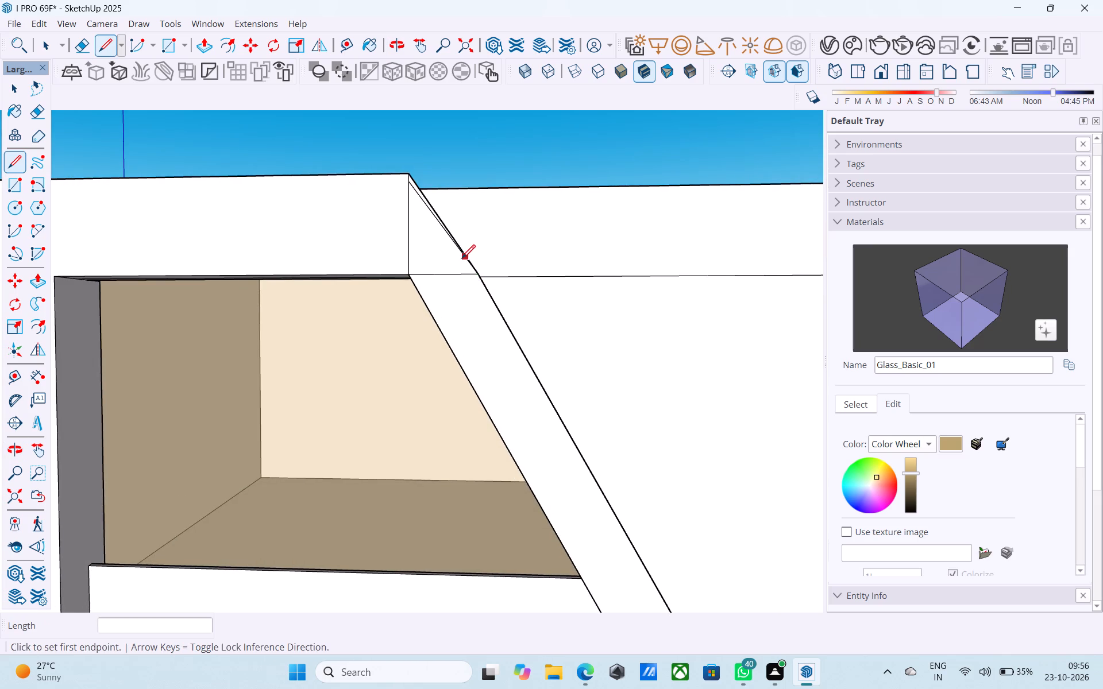
Push/Pull the narrow top face of the shelf front's upper rail upward by 4".
middle_drag(442, 240, 444, 271)
scroll(415, 237, down, 2)
scroll(415, 237, up, 1)
scroll(415, 237, down, 8)
middle_drag(407, 251, 412, 233)
scroll(412, 233, up, 1)
scroll(411, 231, down, 6)
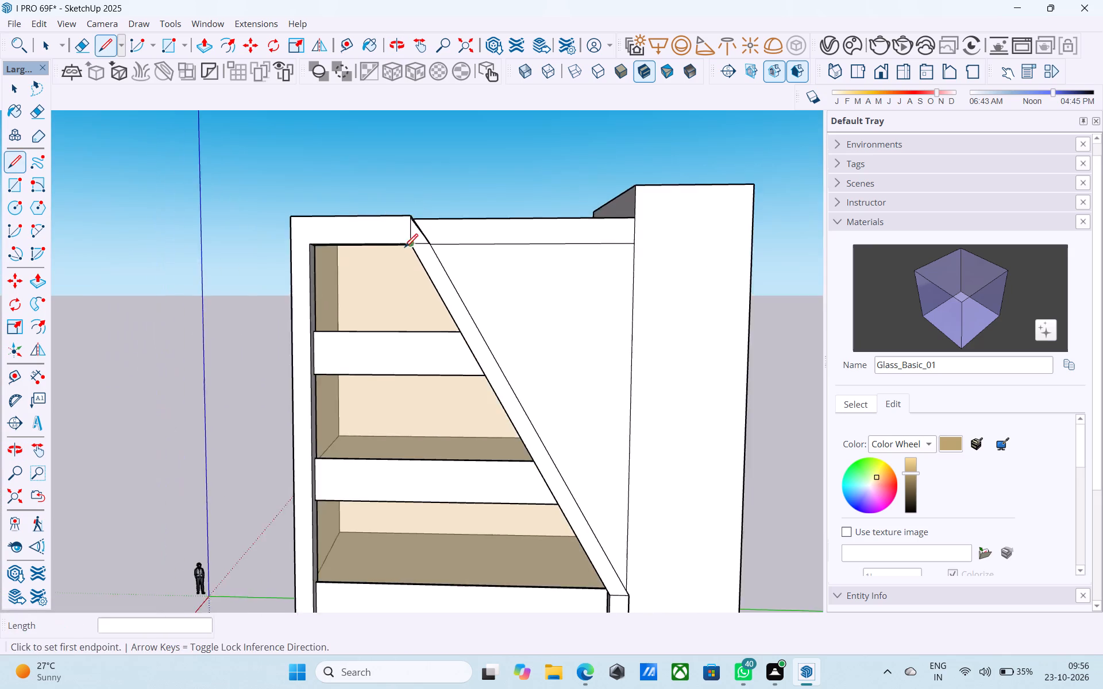
middle_drag(404, 249, 407, 268)
scroll(373, 228, down, 4)
middle_drag(396, 236, 414, 233)
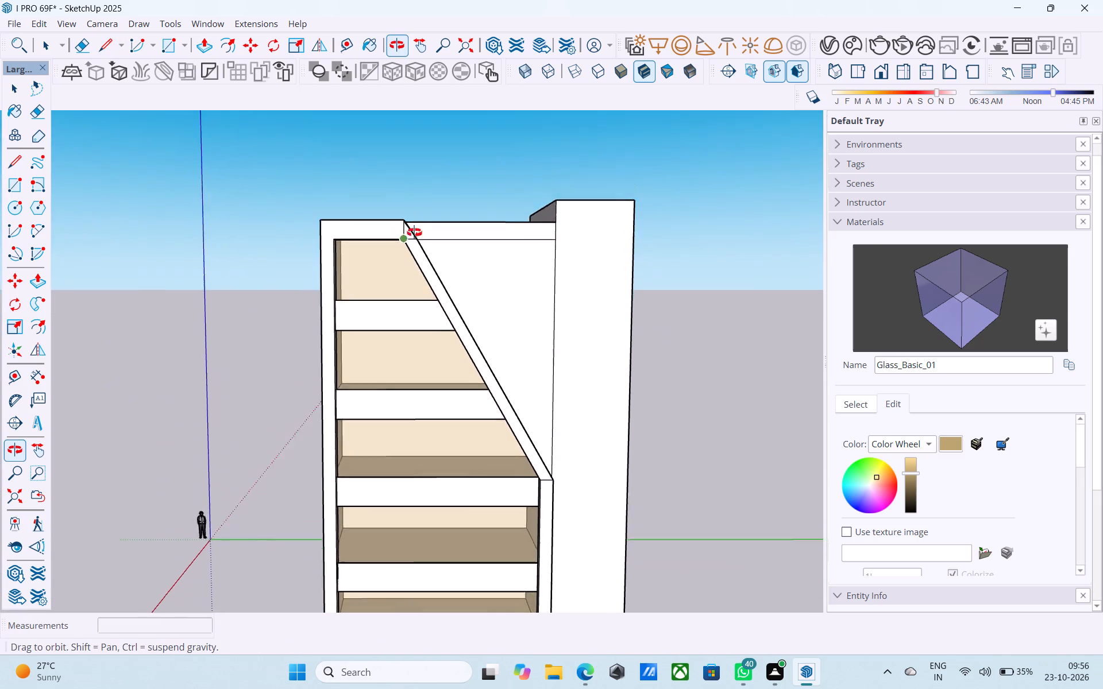
middle_drag(414, 233, 271, 396)
scroll(325, 268, up, 5)
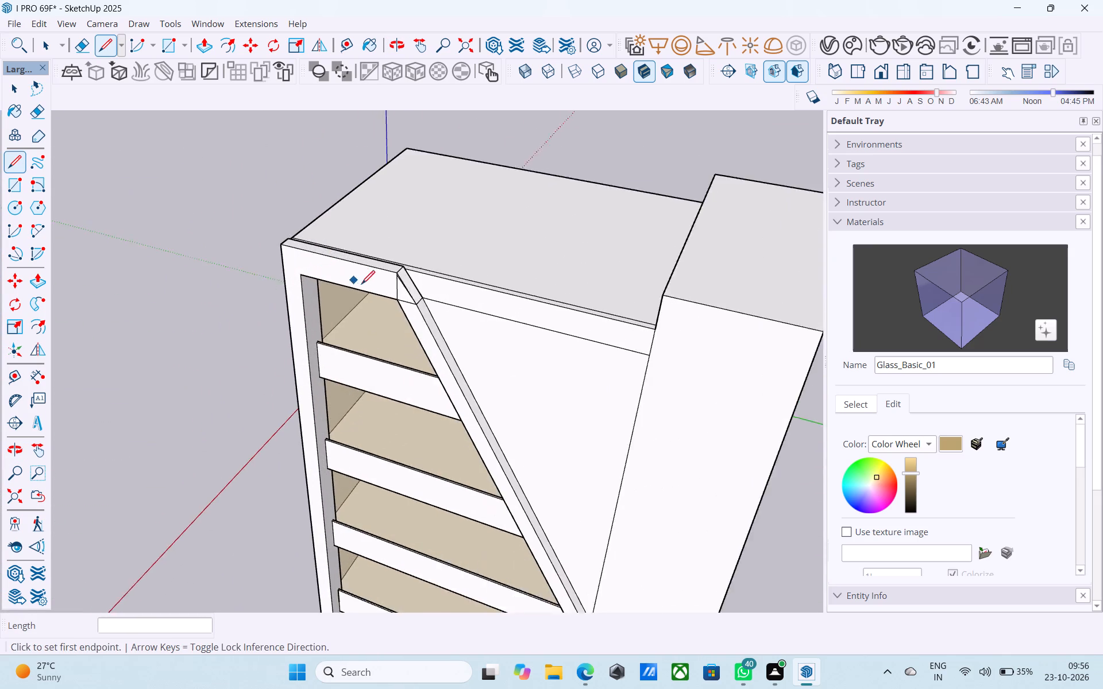
scroll(361, 285, up, 10)
key(space)
click(389, 230)
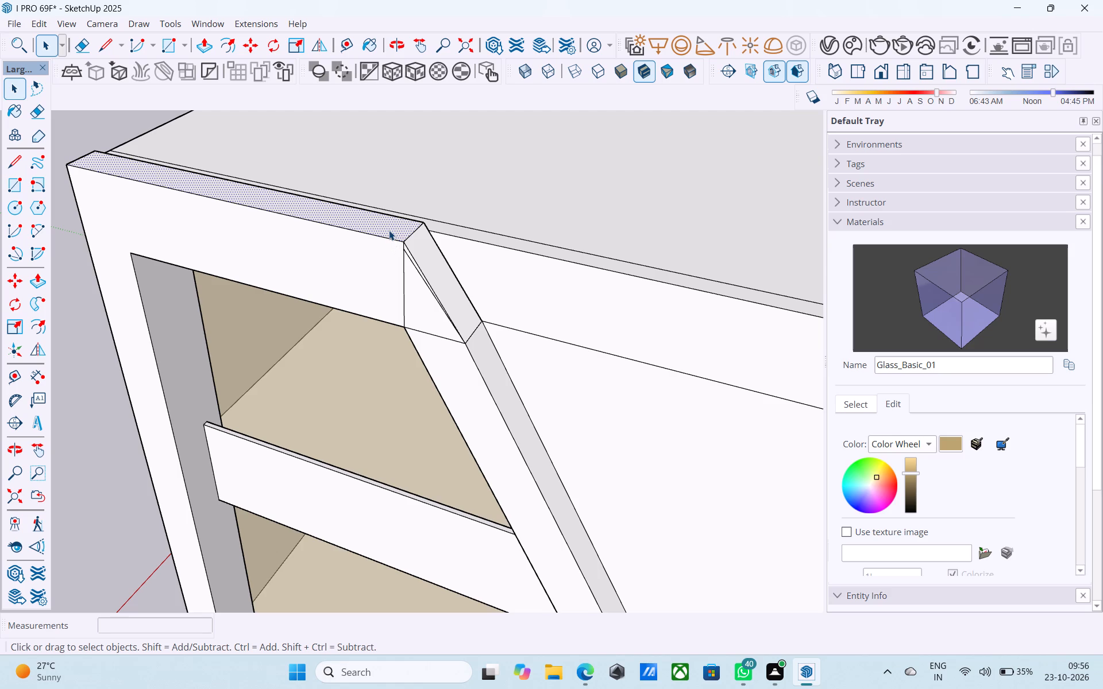
key(p)
click(389, 230)
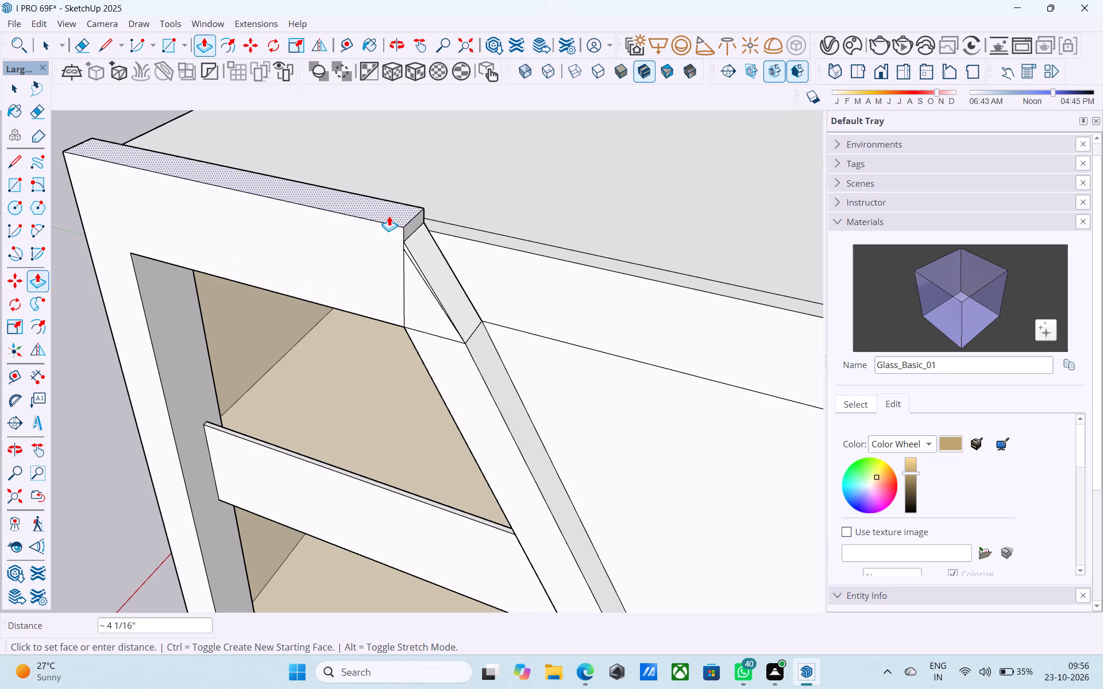
text(4")
key(Return)
Draw two lines about 2' 11" long joining the raised rail end's top corners to the seam across the diagonal board.
key(l)
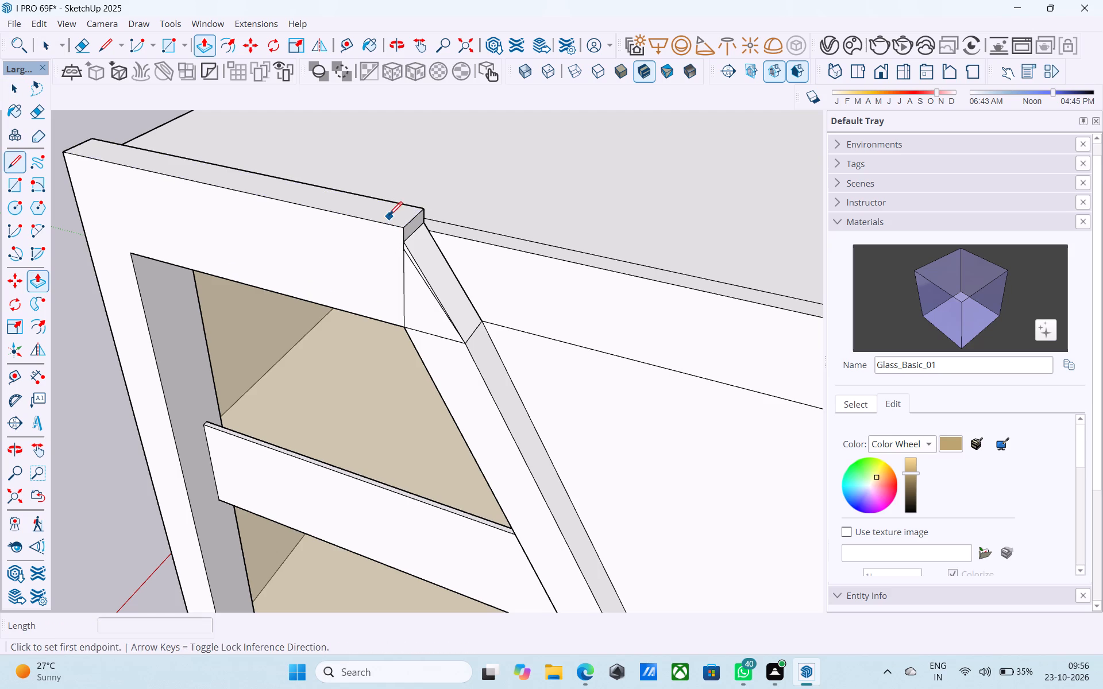
click(423, 208)
click(484, 320)
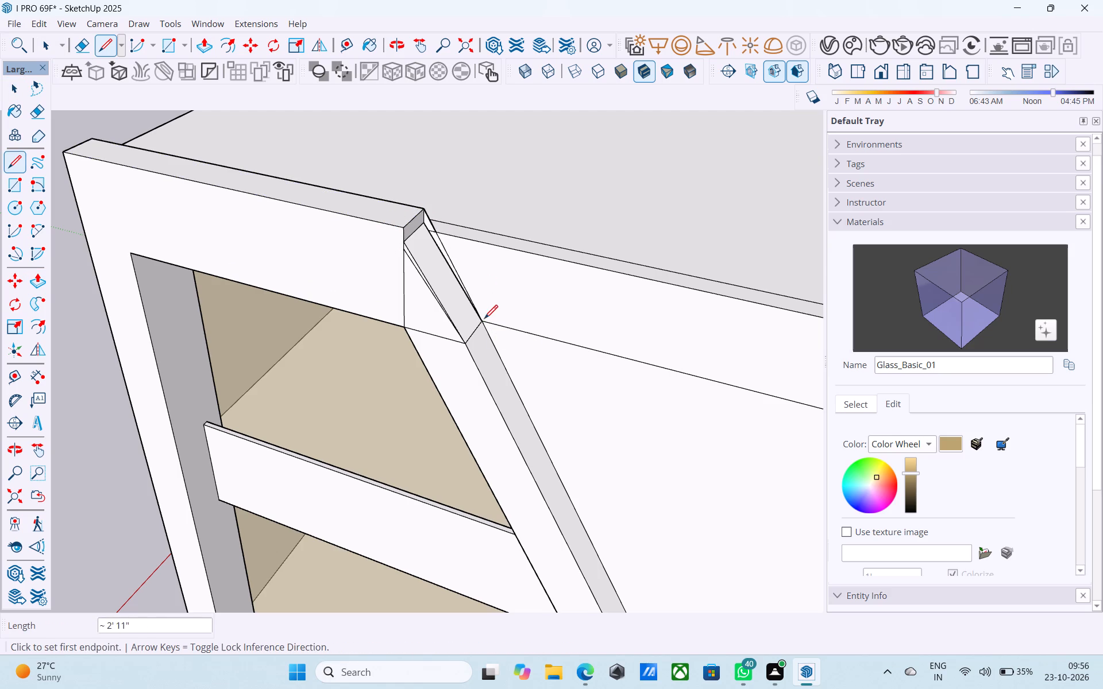
click(400, 228)
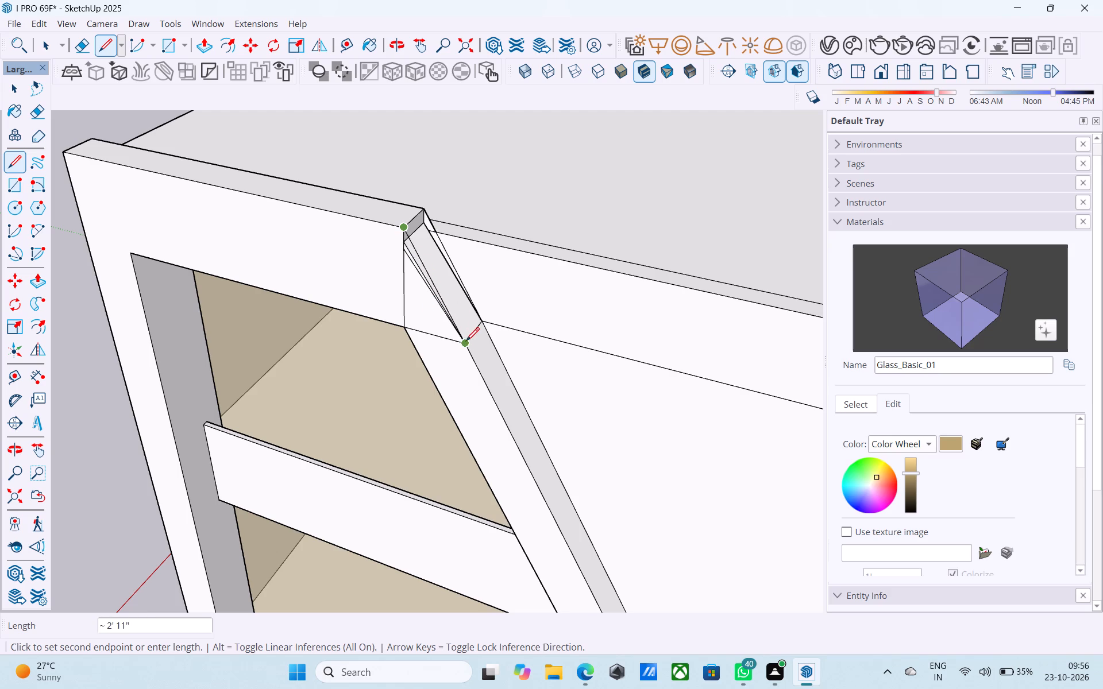
click(466, 344)
middle_drag(463, 339, 596, 180)
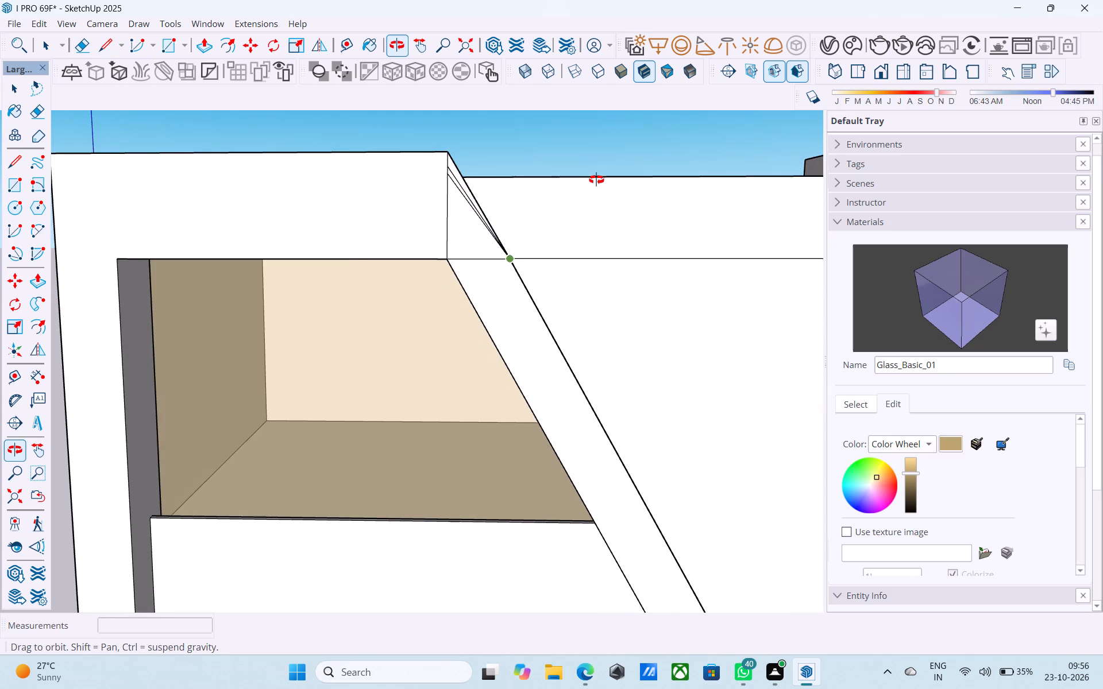
middle_drag(596, 180, 560, 180)
Erase the leftover old edges beneath the new sloped lines at the rail's corner.
key(space)
scroll(364, 179, down, 6)
scroll(401, 202, up, 10)
key(e)
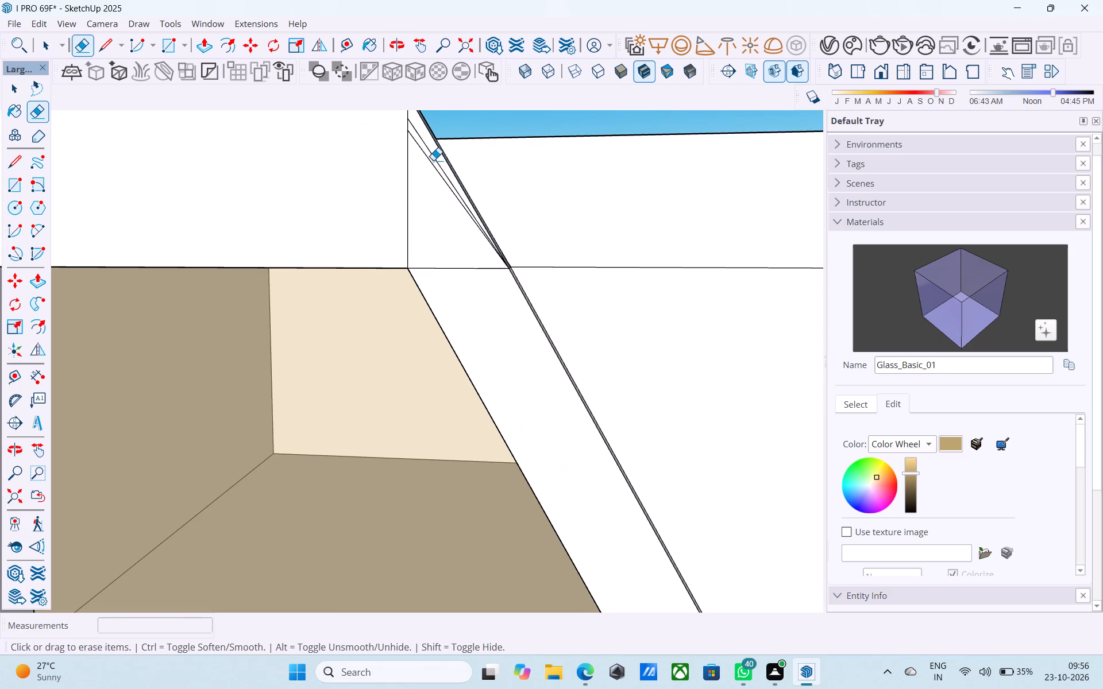
drag(434, 155, 431, 177)
middle_drag(421, 185, 244, 372)
scroll(264, 324, down, 7)
Reverse the new sloped face at the corner between the upper rail and the diagonal board.
middle_drag(348, 311, 504, 227)
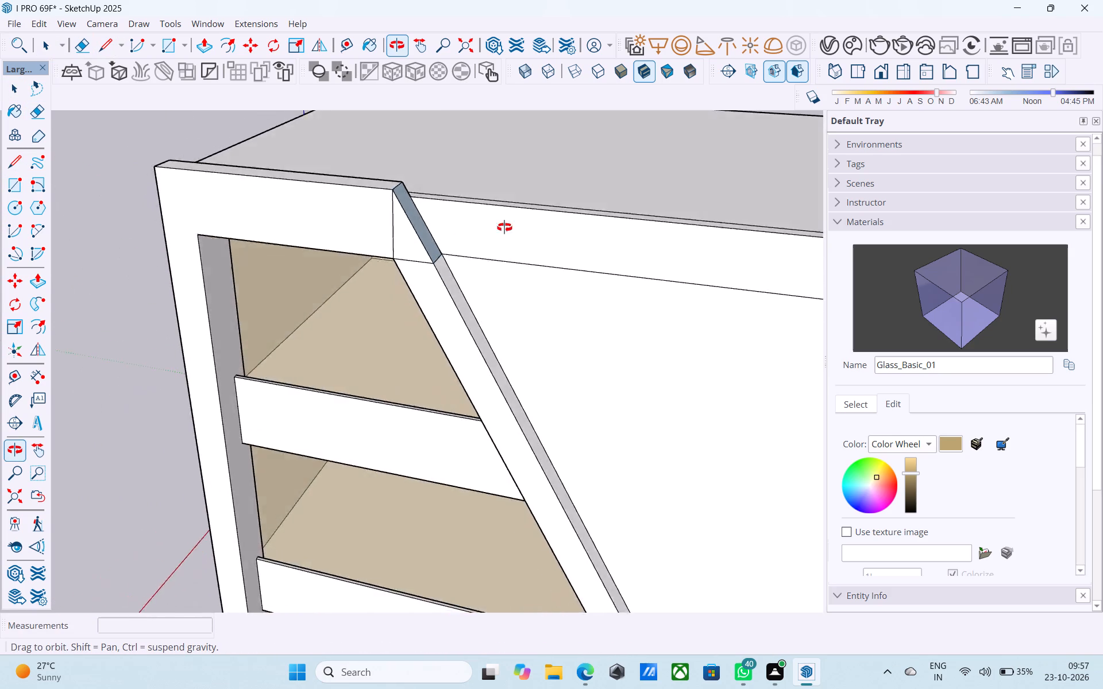
middle_drag(504, 227, 387, 323)
scroll(389, 323, up, 7)
key(space)
click(370, 323)
right_click(370, 323)
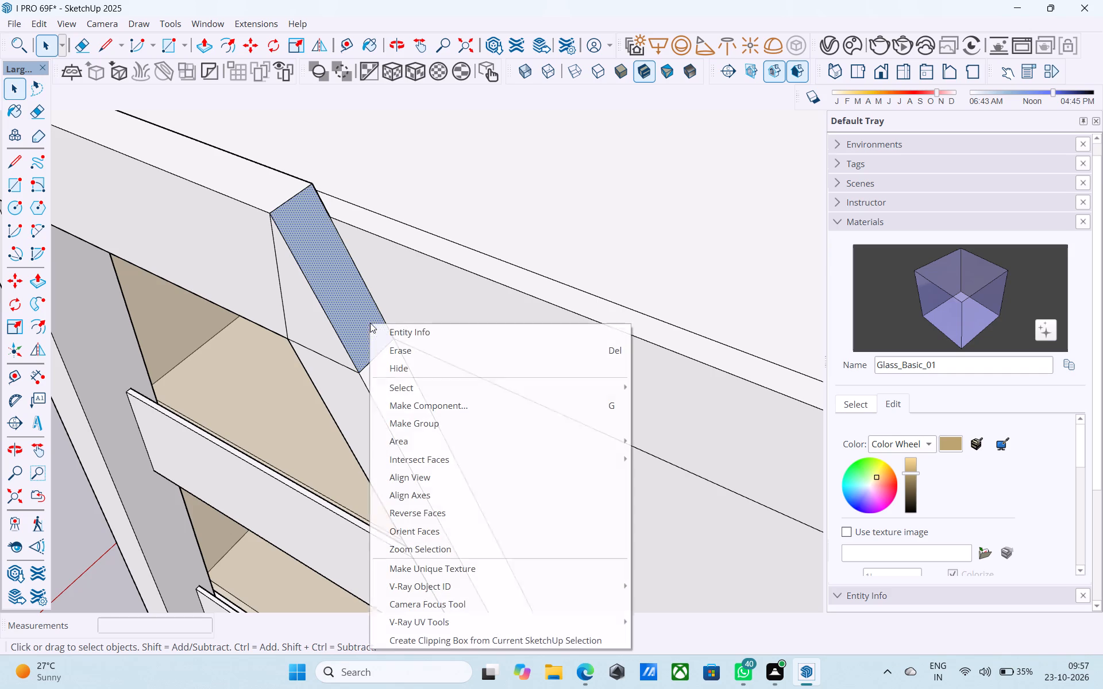
click(450, 506)
Examine how the sloped corner face lines up with the diagonal board from the front and from above.
middle_drag(377, 282, 518, 197)
scroll(518, 197, down, 2)
middle_drag(516, 197, 375, 317)
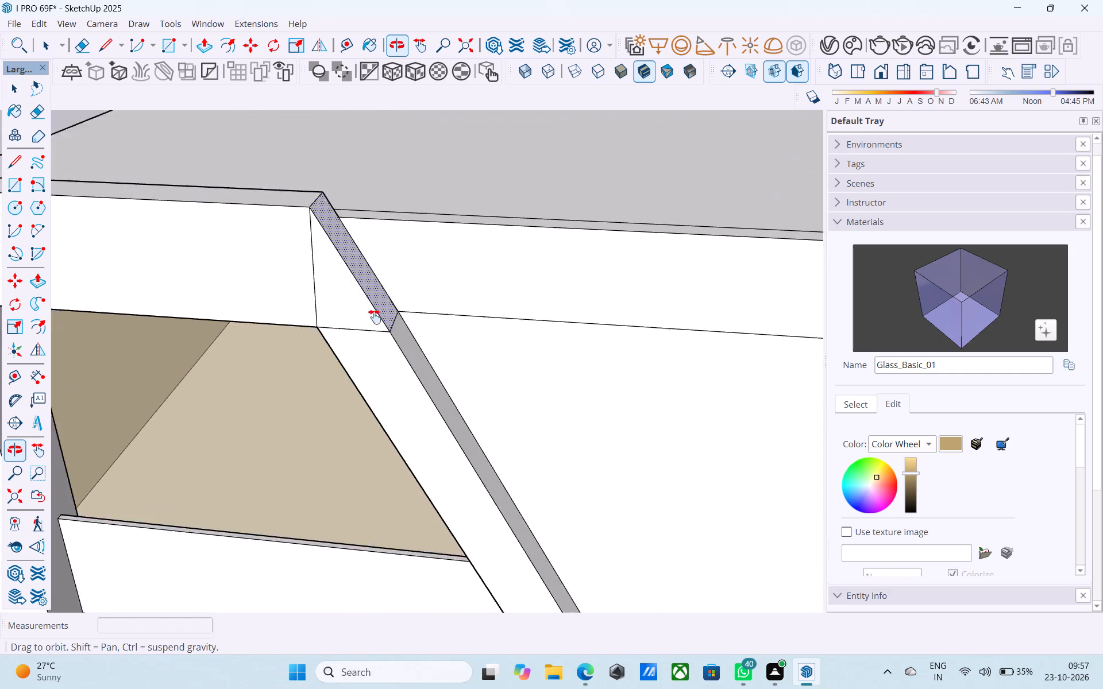
middle_drag(375, 317, 453, 196)
scroll(334, 208, up, 5)
scroll(334, 208, down, 6)
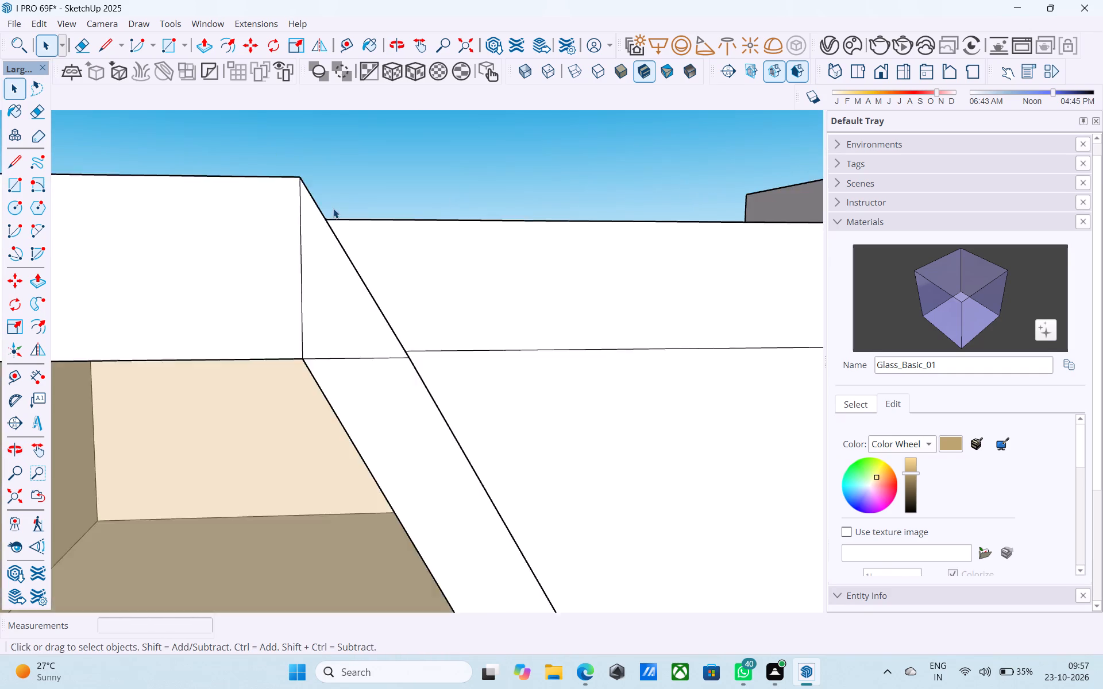
scroll(333, 213, down, 5)
scroll(339, 234, up, 1)
scroll(339, 231, down, 6)
scroll(356, 265, up, 5)
scroll(321, 211, up, 4)
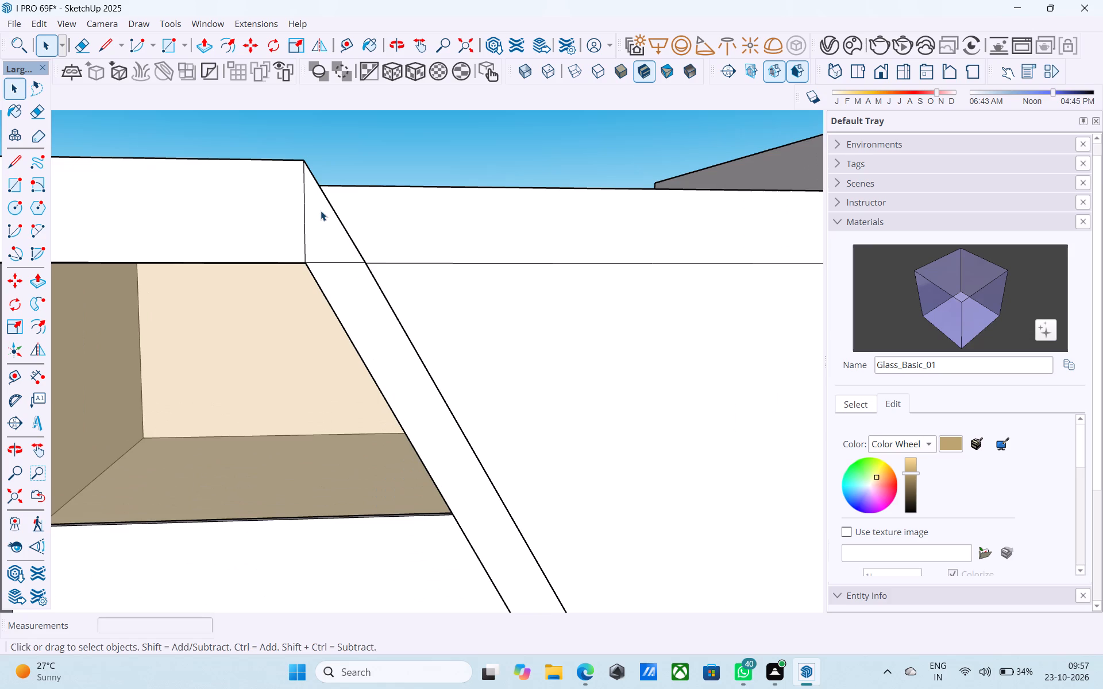
middle_drag(318, 204, 252, 365)
scroll(338, 236, up, 5)
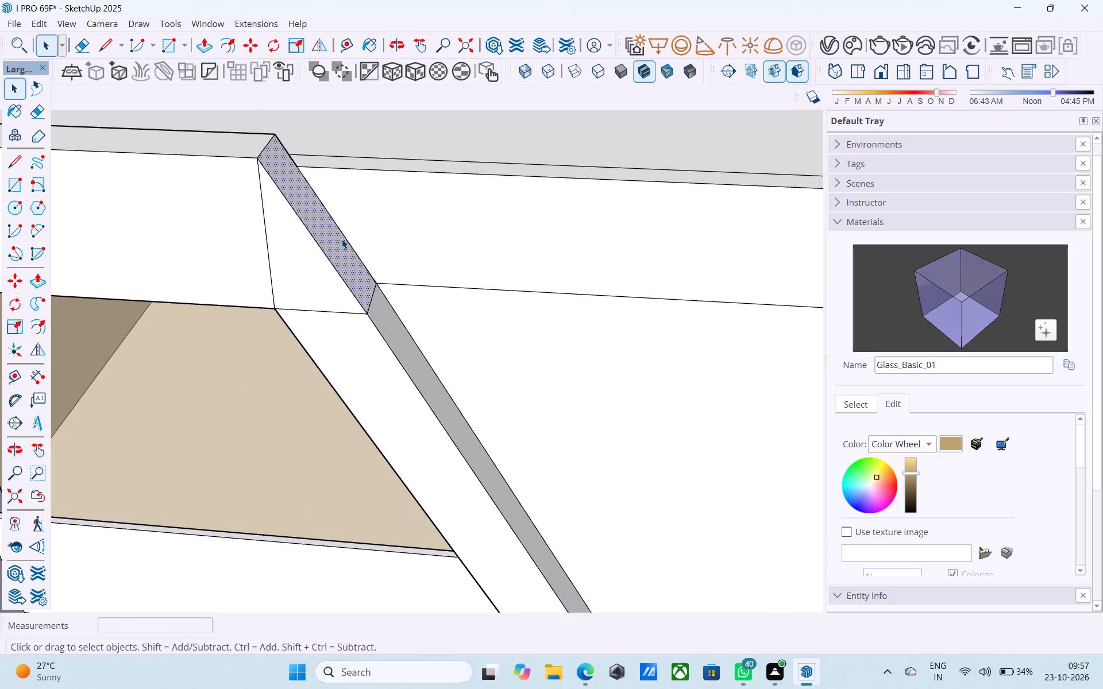
middle_drag(342, 239, 312, 250)
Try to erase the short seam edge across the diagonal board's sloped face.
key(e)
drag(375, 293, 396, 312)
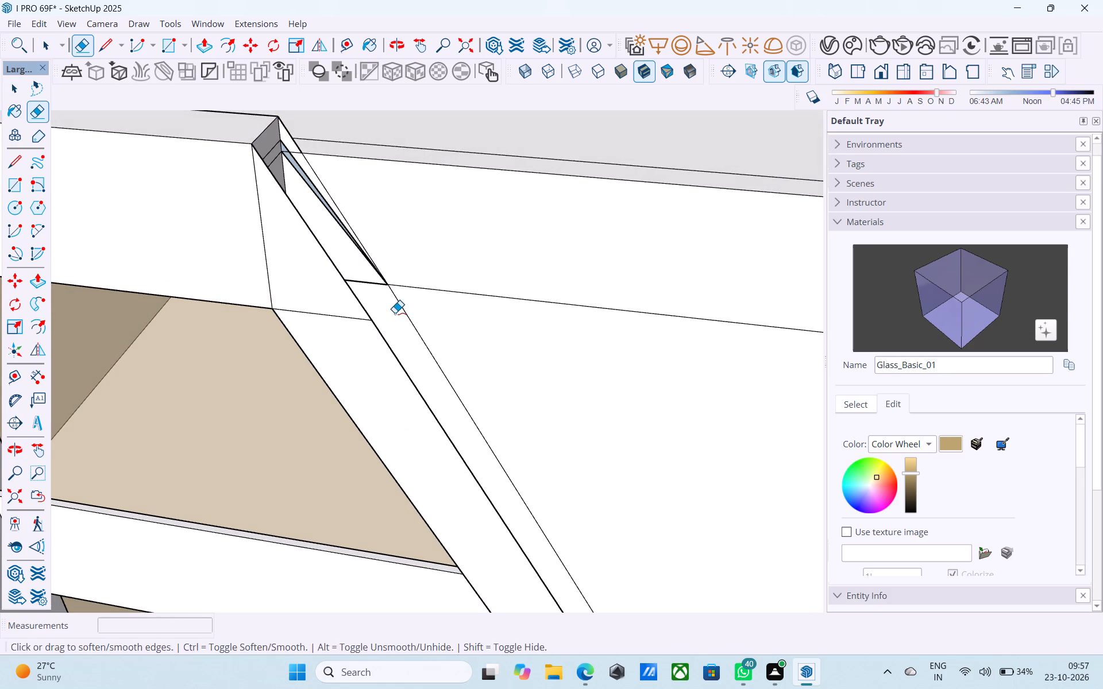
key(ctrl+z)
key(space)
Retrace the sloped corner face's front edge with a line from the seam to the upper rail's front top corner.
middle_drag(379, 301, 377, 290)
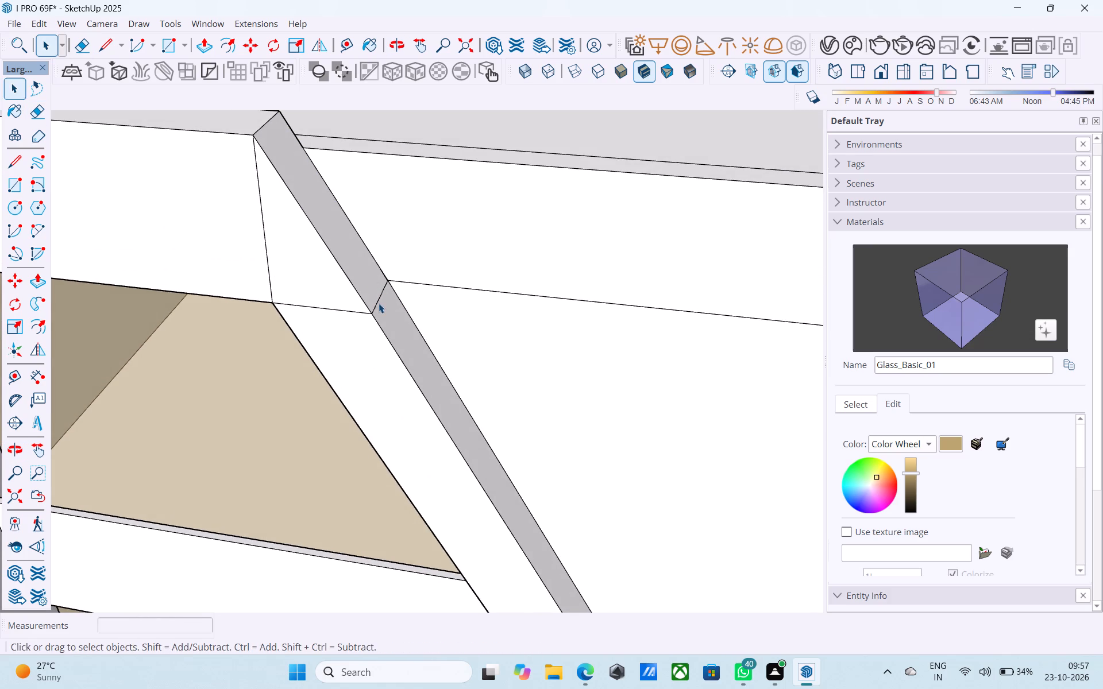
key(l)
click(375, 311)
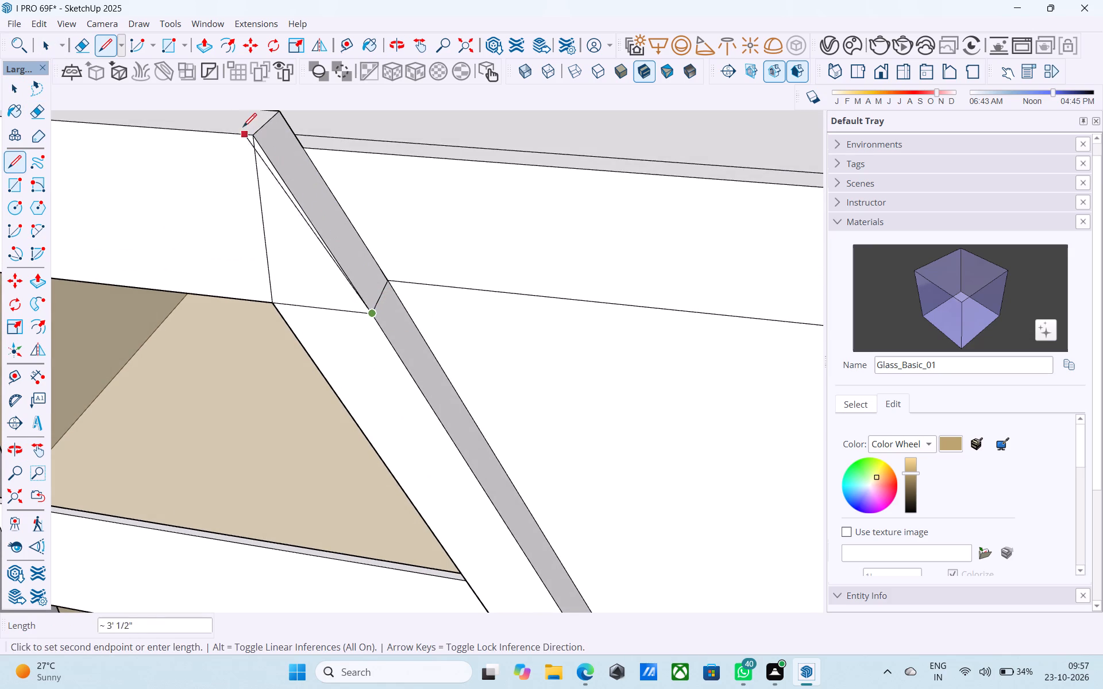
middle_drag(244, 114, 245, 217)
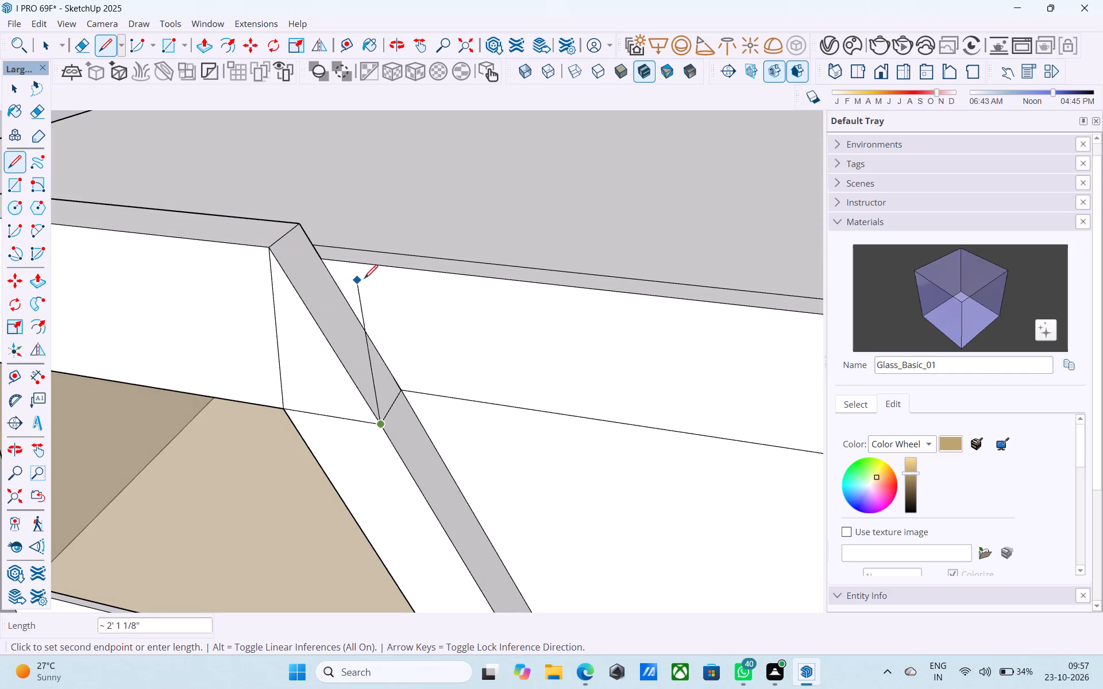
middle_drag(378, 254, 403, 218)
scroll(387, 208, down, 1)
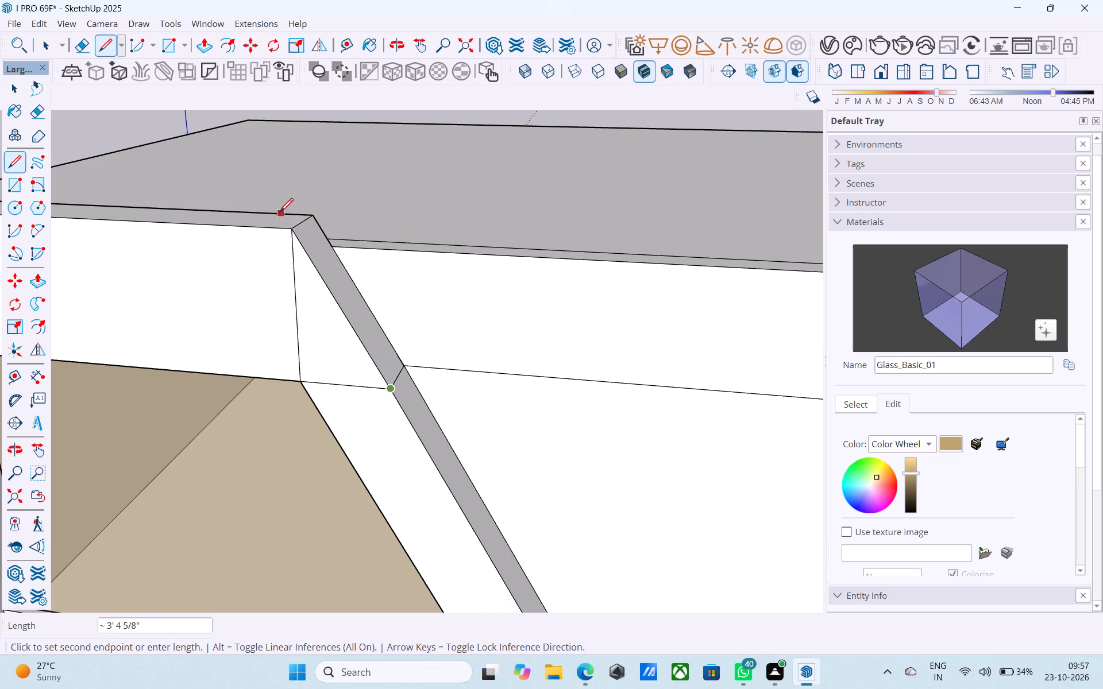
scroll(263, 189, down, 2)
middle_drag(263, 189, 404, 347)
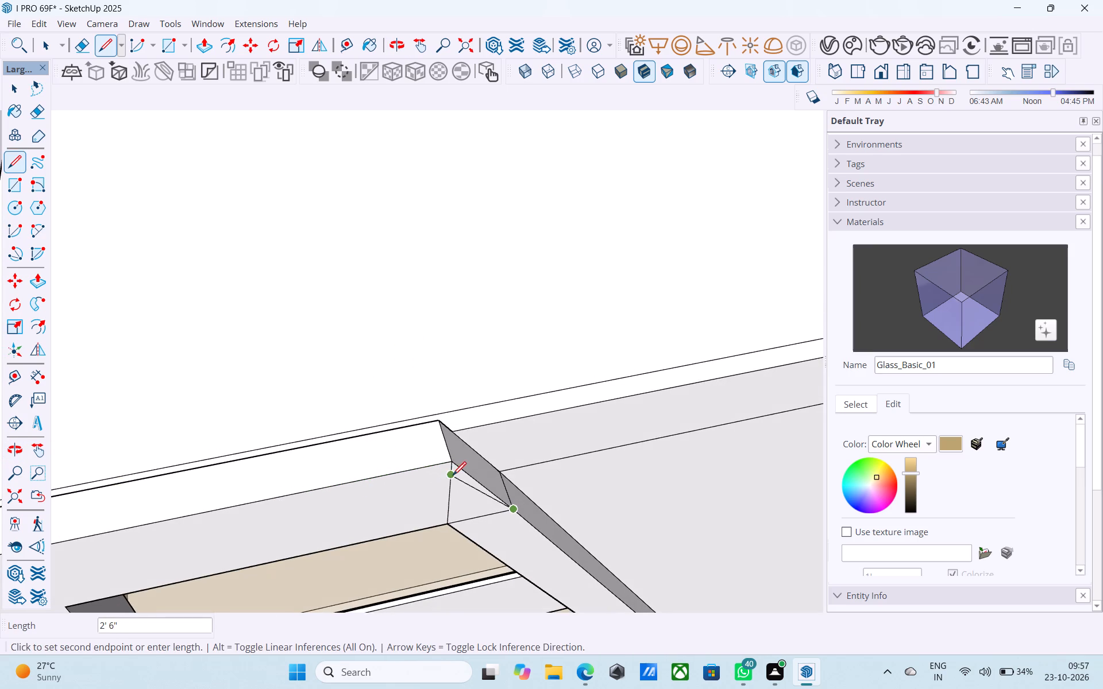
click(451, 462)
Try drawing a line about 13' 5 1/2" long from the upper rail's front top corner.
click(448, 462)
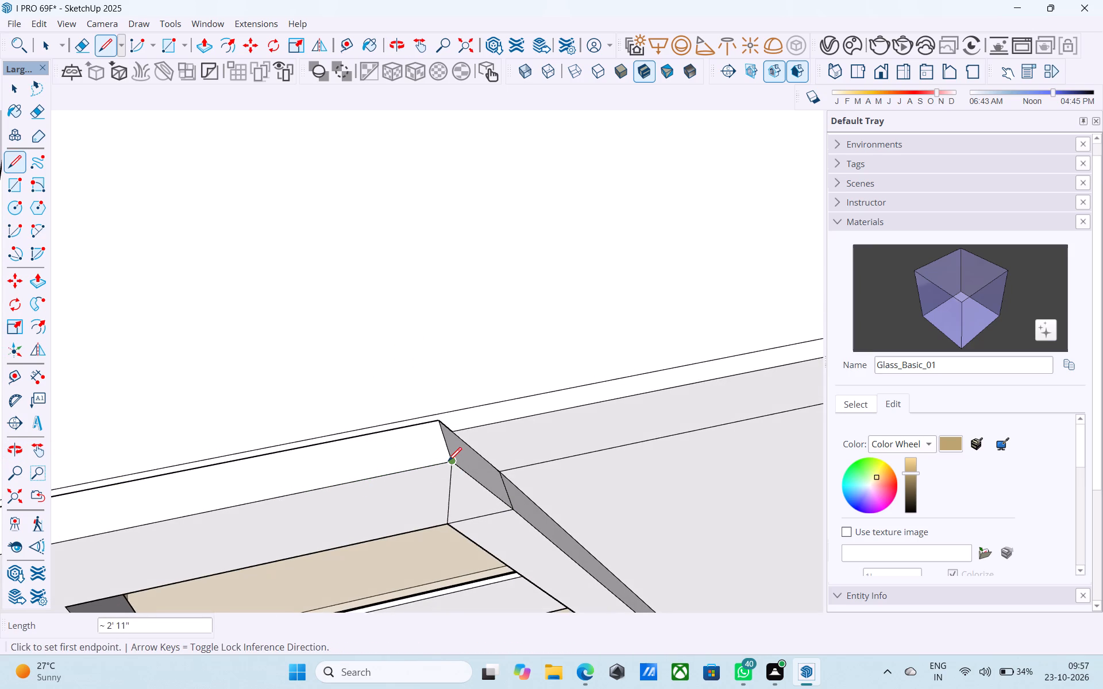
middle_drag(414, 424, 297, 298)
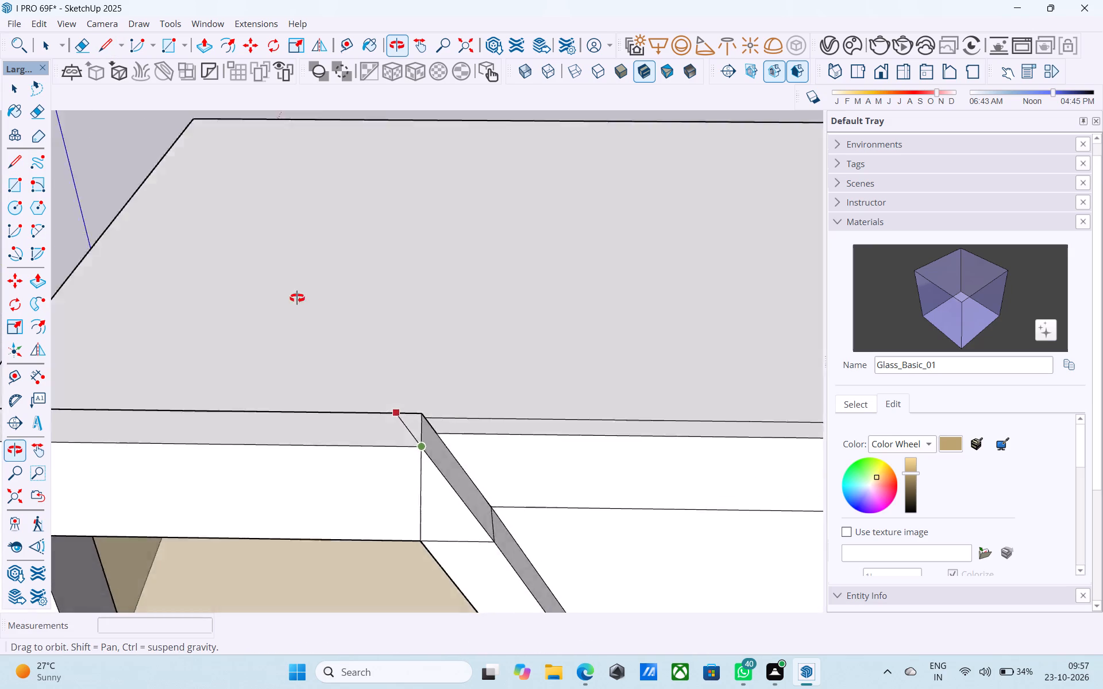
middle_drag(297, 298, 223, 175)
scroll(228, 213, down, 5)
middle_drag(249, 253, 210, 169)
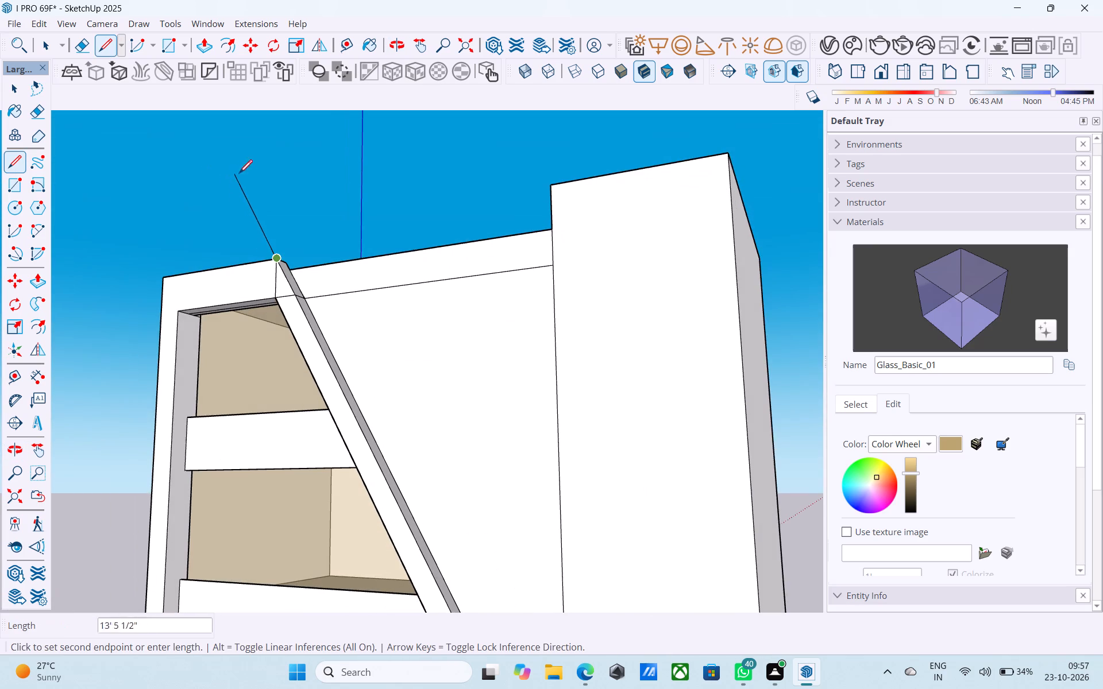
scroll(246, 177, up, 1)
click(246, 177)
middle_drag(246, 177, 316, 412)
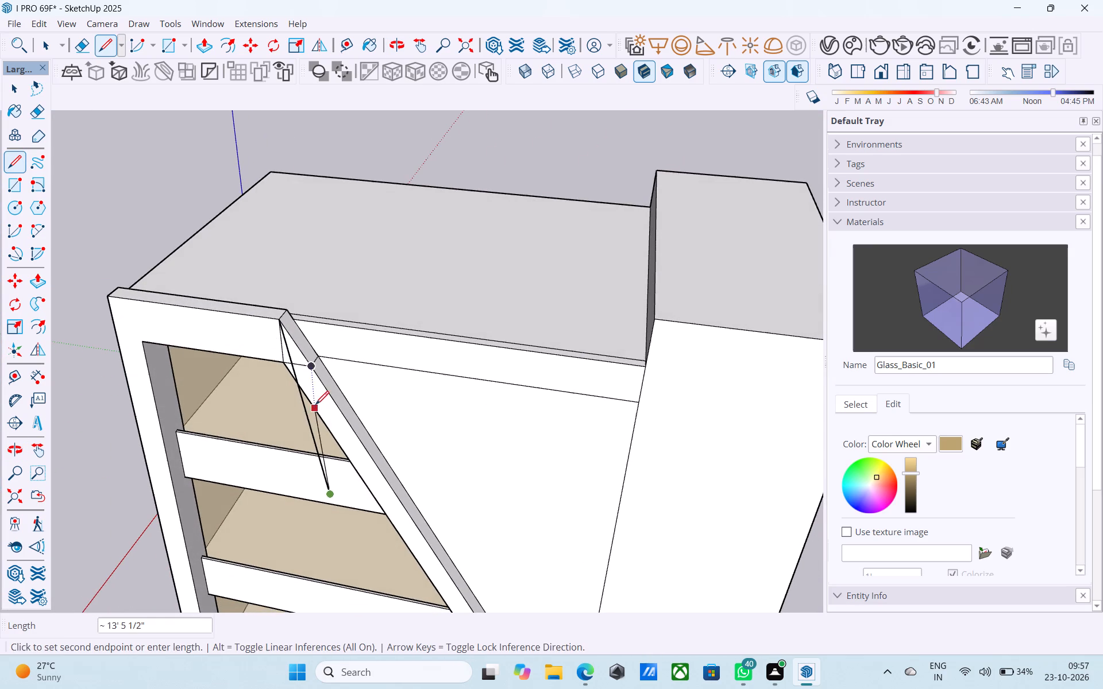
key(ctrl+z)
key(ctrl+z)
Erase the horizontal and vertical seam edges on the front face where the upper rail meets the diagonal board.
shift+middle_drag(260, 308, 292, 314)
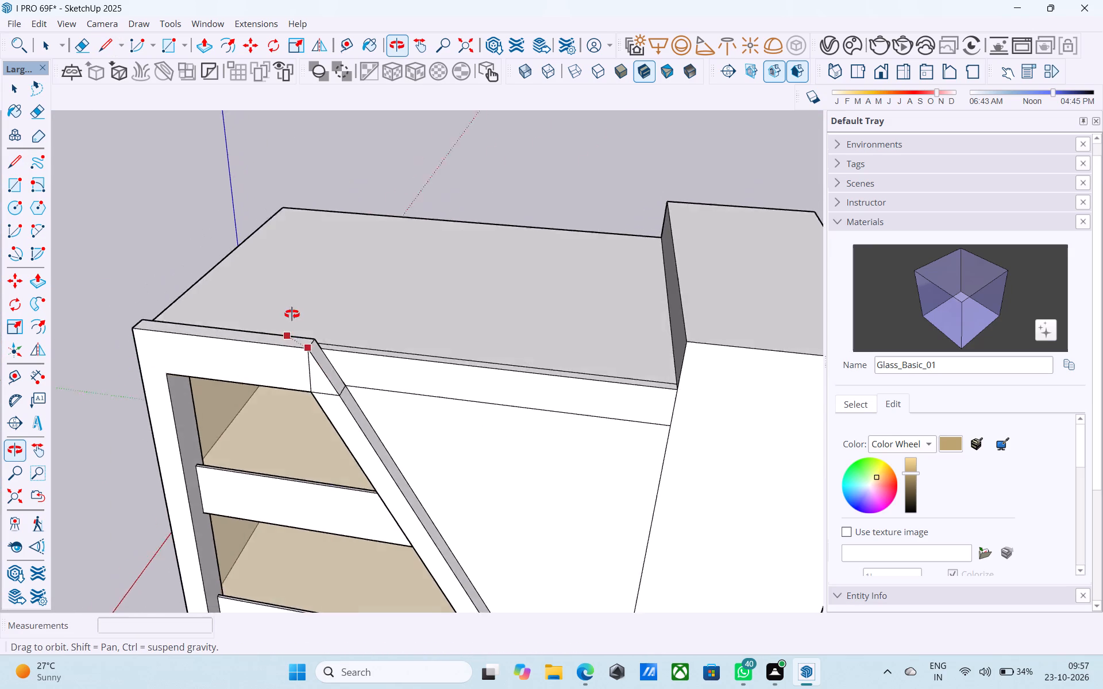
shift+middle_drag(292, 314, 286, 229)
middle_drag(306, 290, 335, 308)
scroll(335, 308, down, 4)
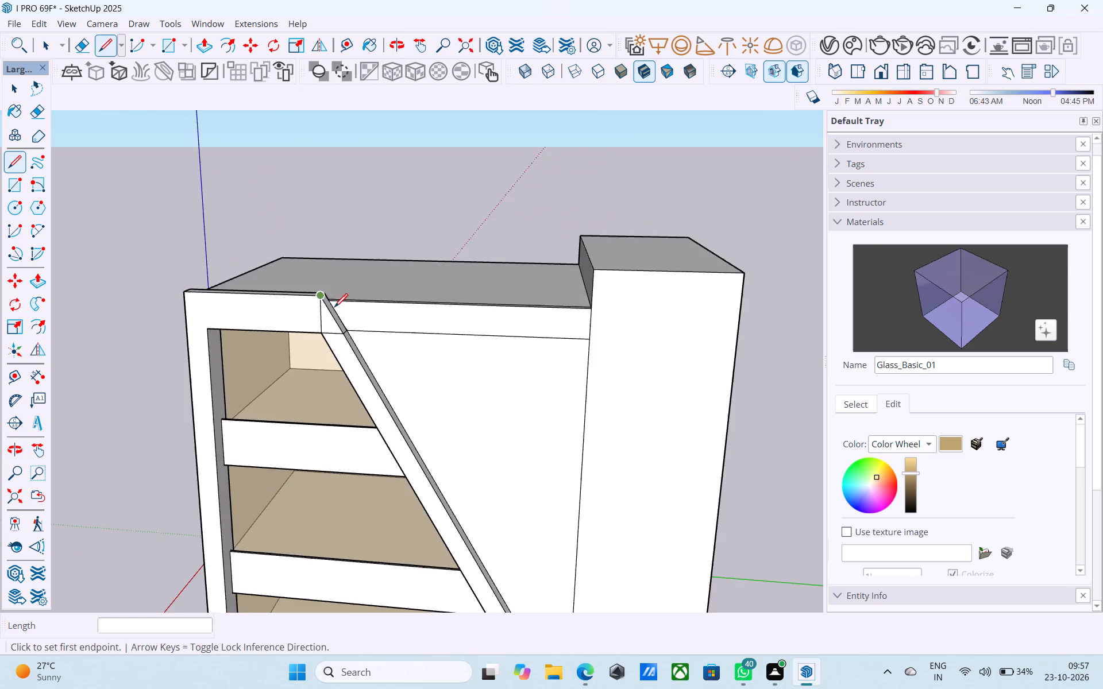
middle_drag(334, 308, 357, 301)
scroll(319, 334, up, 8)
key(e)
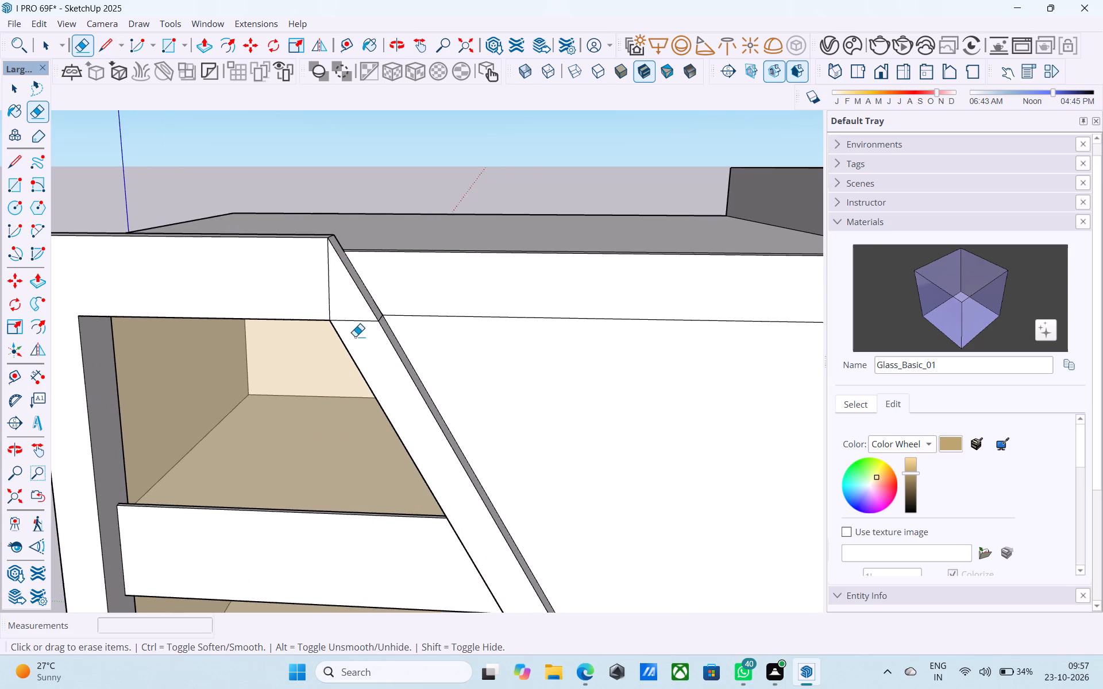
click(356, 320)
drag(341, 302, 323, 290)
scroll(328, 287, down, 6)
middle_drag(335, 294, 349, 293)
scroll(349, 293, up, 10)
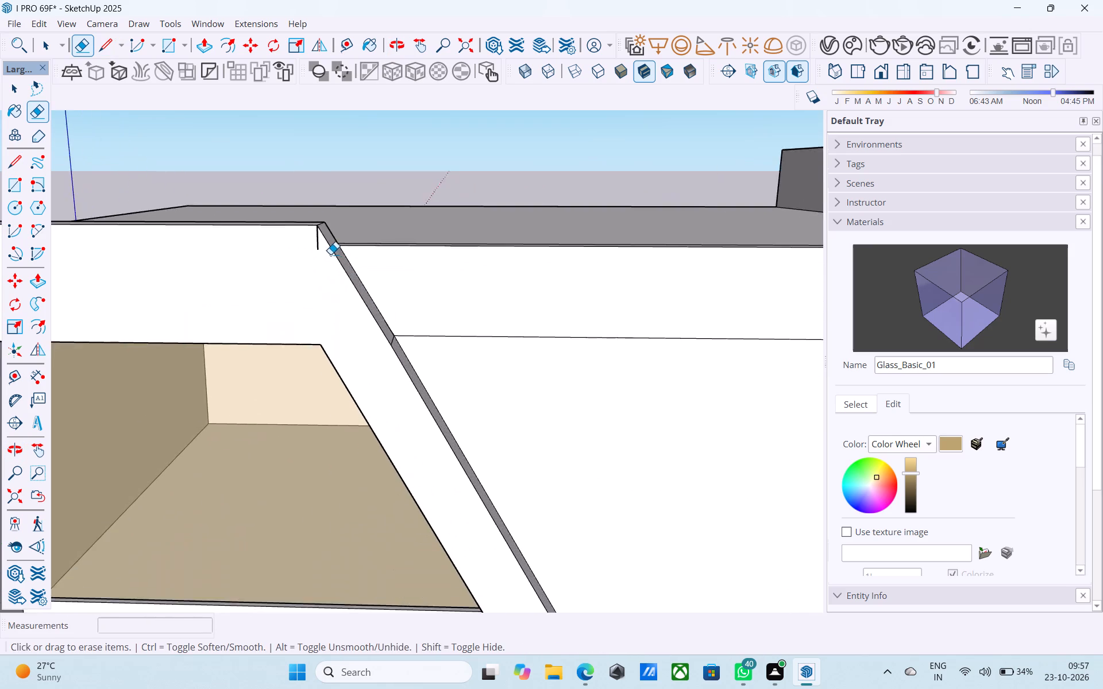
scroll(330, 254, up, 2)
click(314, 243)
scroll(308, 242, down, 5)
scroll(361, 315, up, 4)
key(space)
Push/Pull the upper rail's narrow top face upward by another 1".
middle_drag(361, 315, 367, 342)
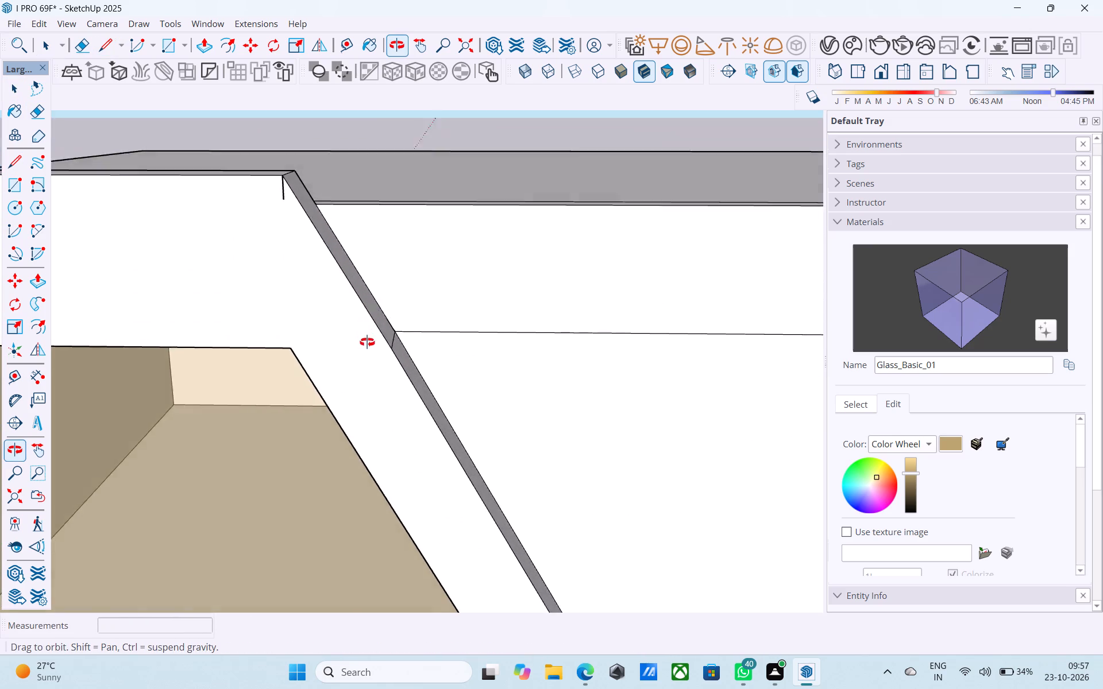
middle_drag(367, 342, 394, 394)
scroll(395, 394, down, 5)
middle_drag(395, 394, 407, 369)
click(319, 257)
scroll(319, 257, up, 3)
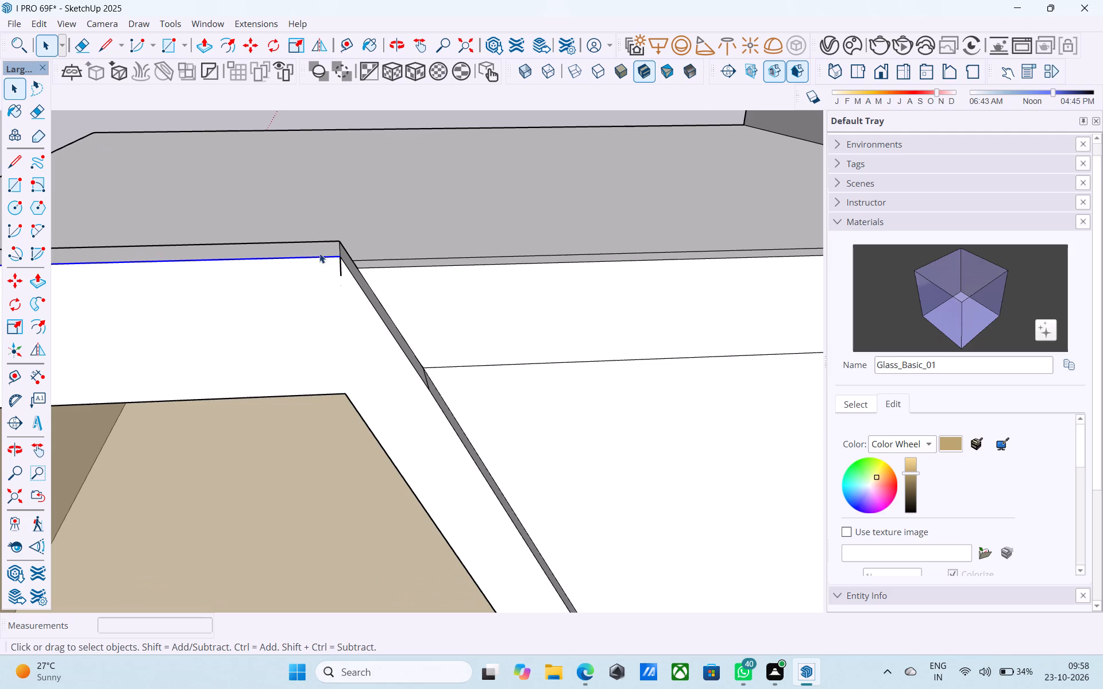
click(321, 249)
key(p)
click(321, 249)
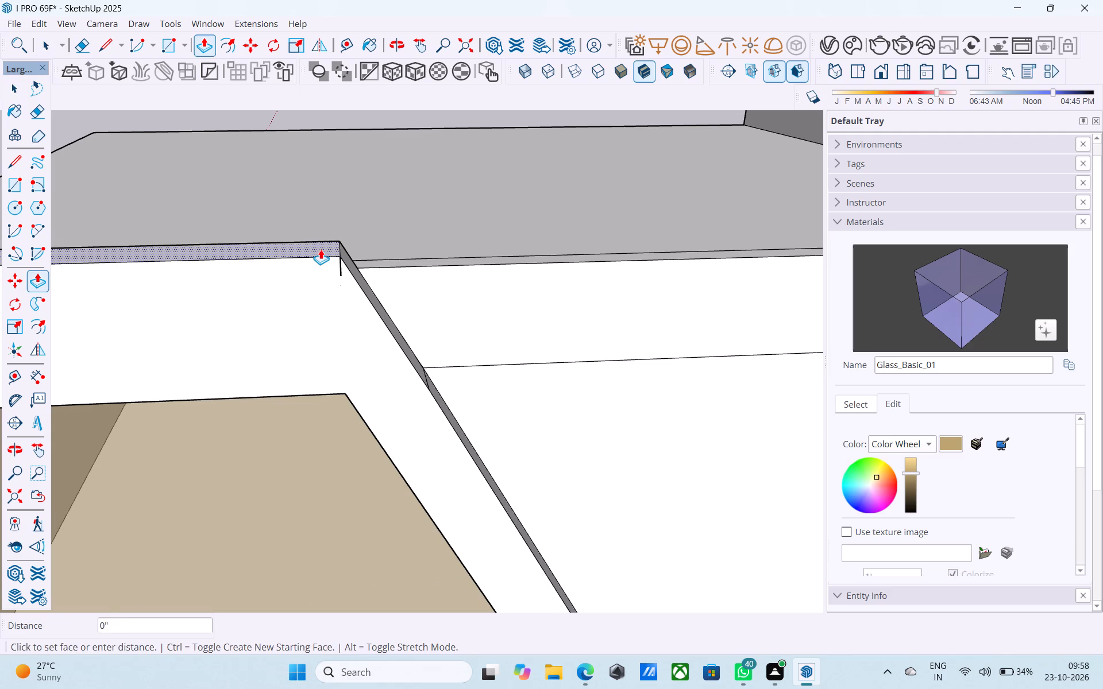
text(1")
key(Return)
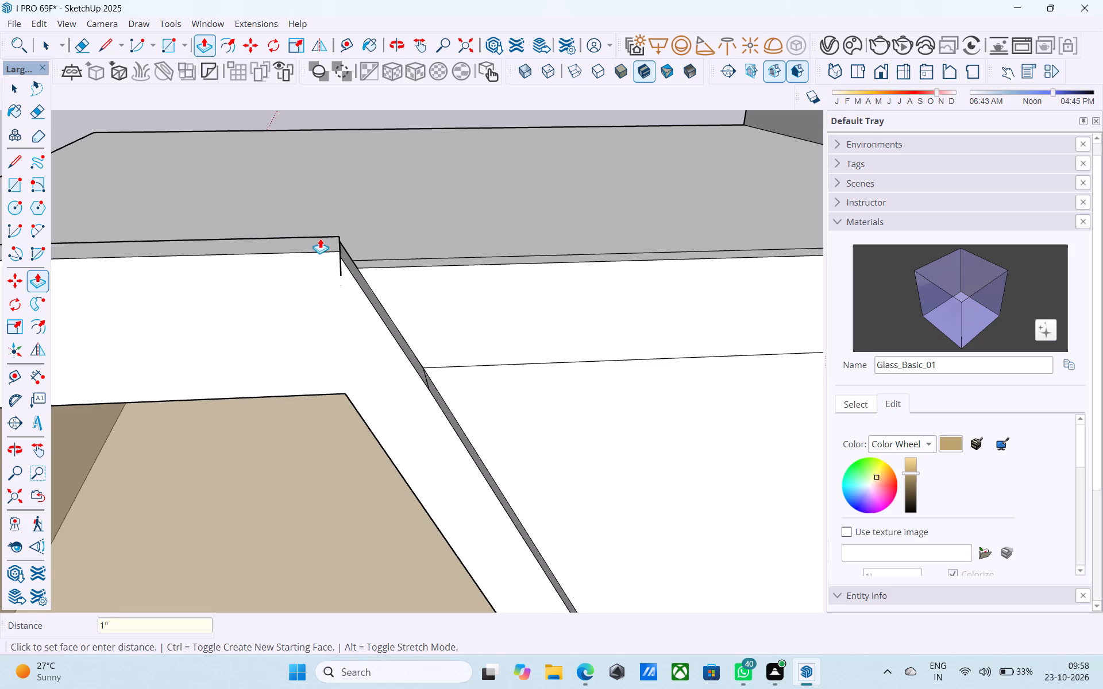
key(space)
Draw lines along the sloped corner's back and front edges from the upper rail's top corners down to the seam, each about 2' 11 7/8".
scroll(320, 238, up, 1)
middle_drag(320, 238, 218, 236)
key(l)
scroll(400, 288, up, 2)
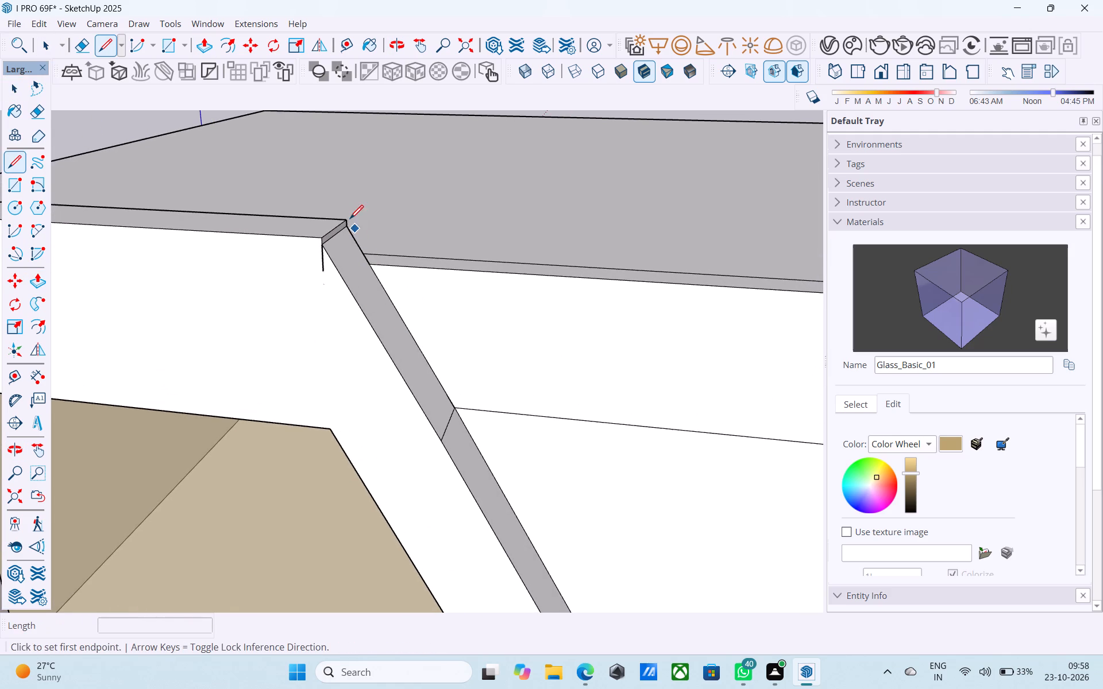
click(349, 219)
click(456, 411)
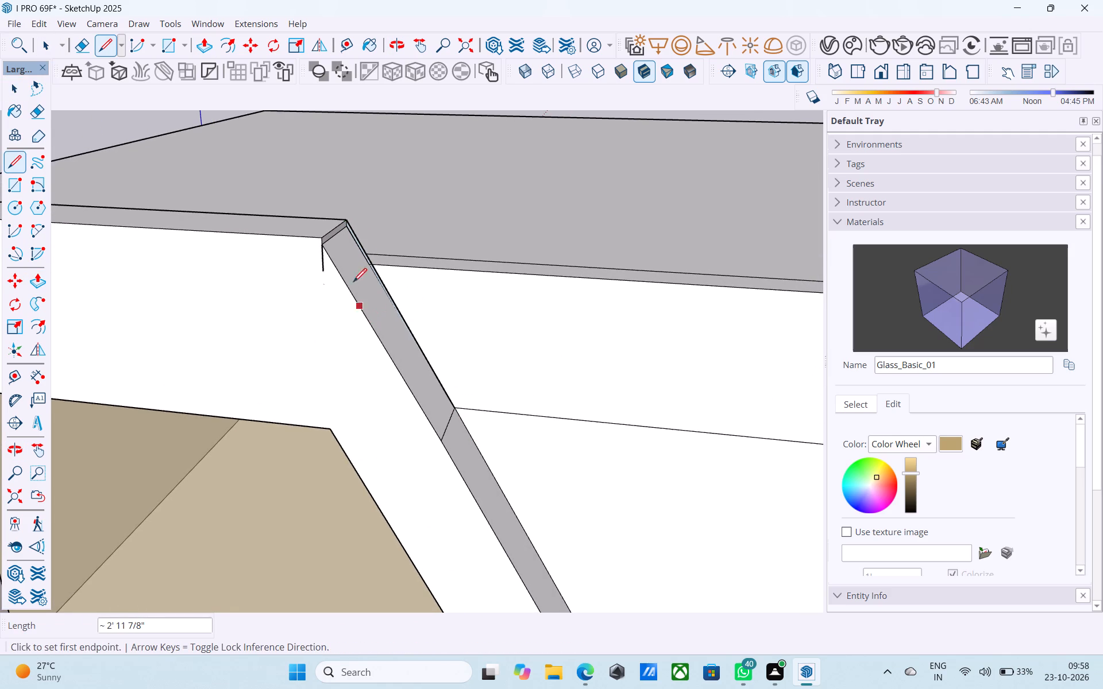
click(325, 234)
click(440, 442)
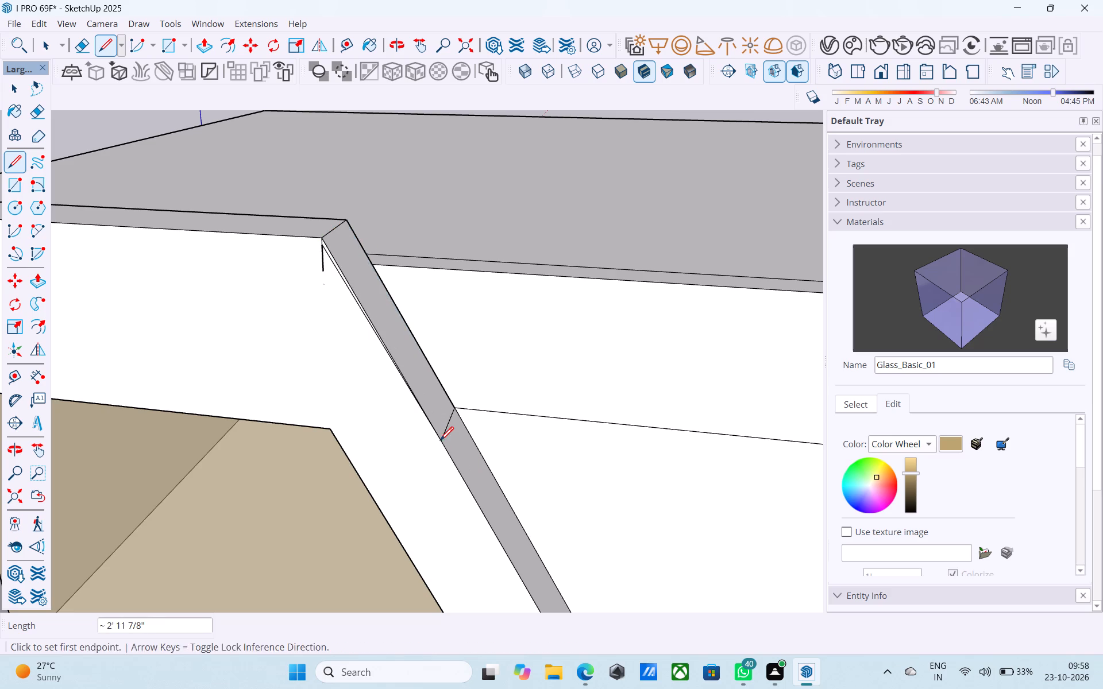
Erase the short stray vertical edge just below the upper rail's front top corner.
middle_drag(439, 442, 391, 402)
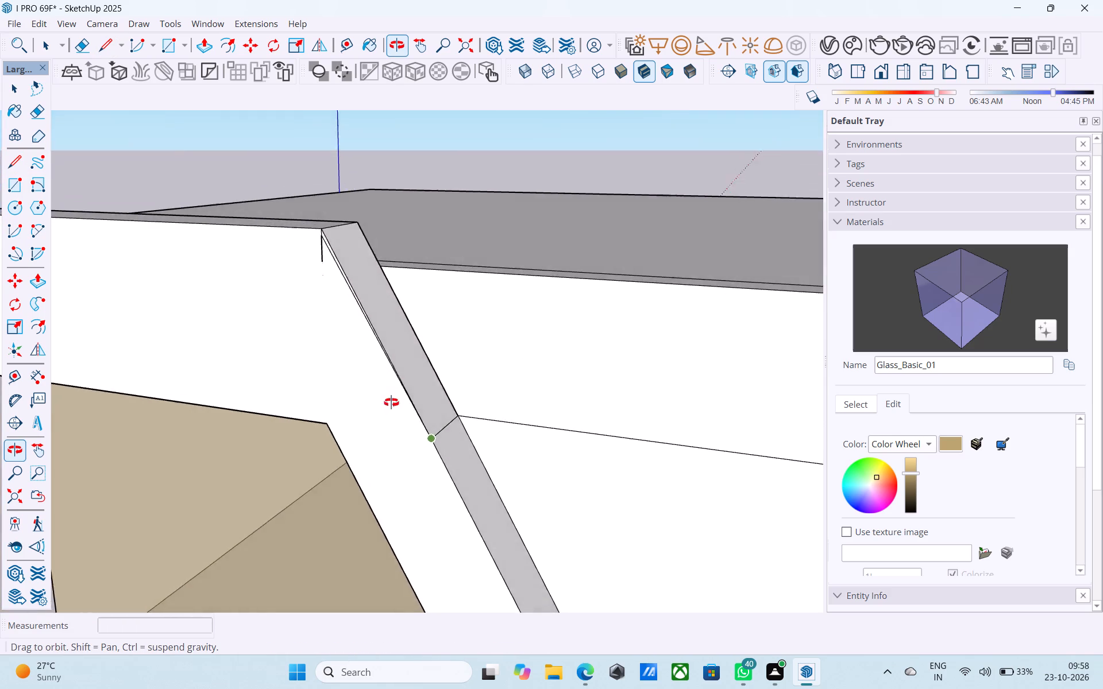
middle_drag(391, 402, 430, 404)
key(e)
scroll(344, 277, up, 7)
scroll(319, 219, up, 3)
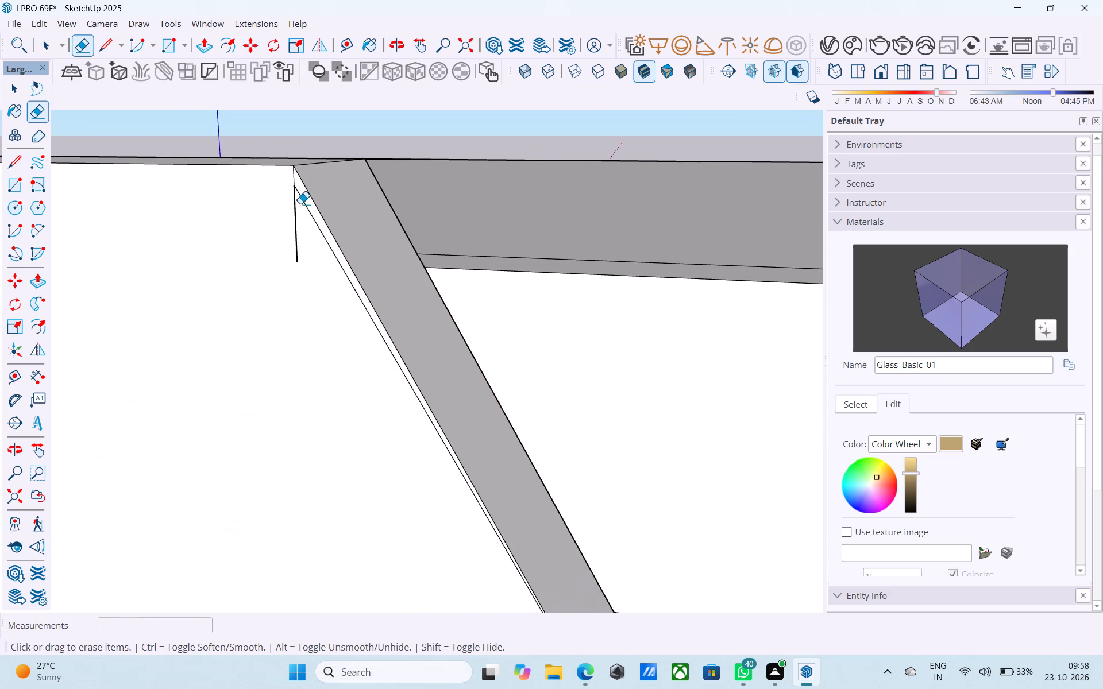
drag(301, 200, 288, 202)
click(295, 184)
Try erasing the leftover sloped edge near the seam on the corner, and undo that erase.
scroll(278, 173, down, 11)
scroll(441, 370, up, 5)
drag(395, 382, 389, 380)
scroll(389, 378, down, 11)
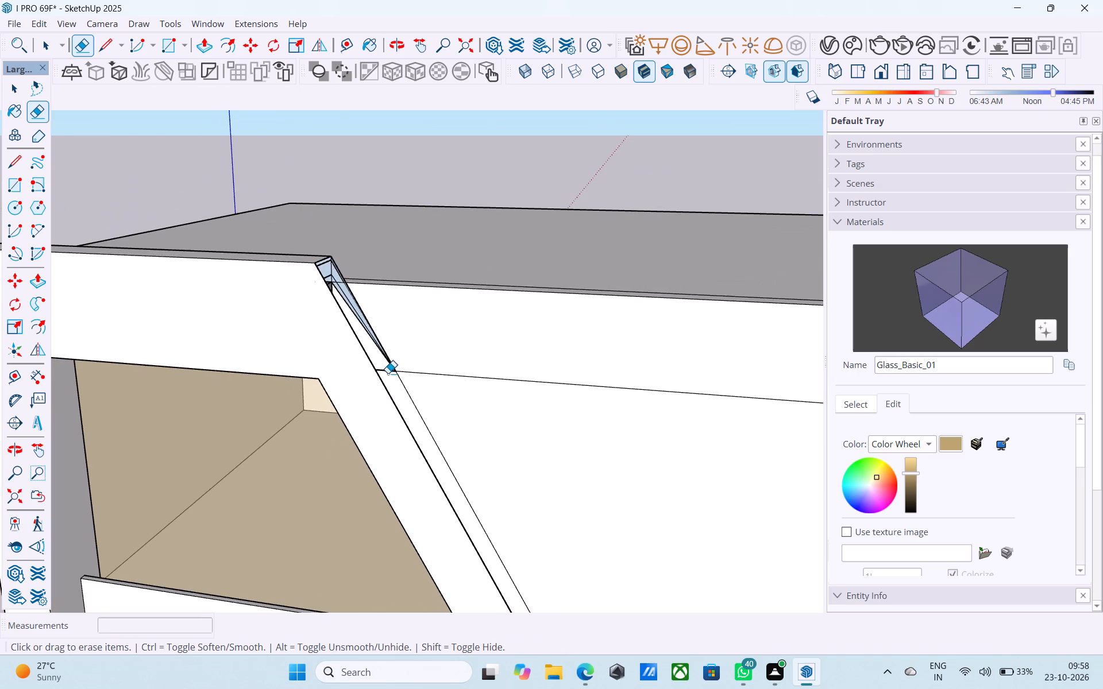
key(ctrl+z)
Examine the sloped corner where the upper rail meets the diagonal board from the front and the side.
scroll(385, 373, down, 4)
middle_drag(385, 373, 481, 292)
scroll(408, 272, down, 9)
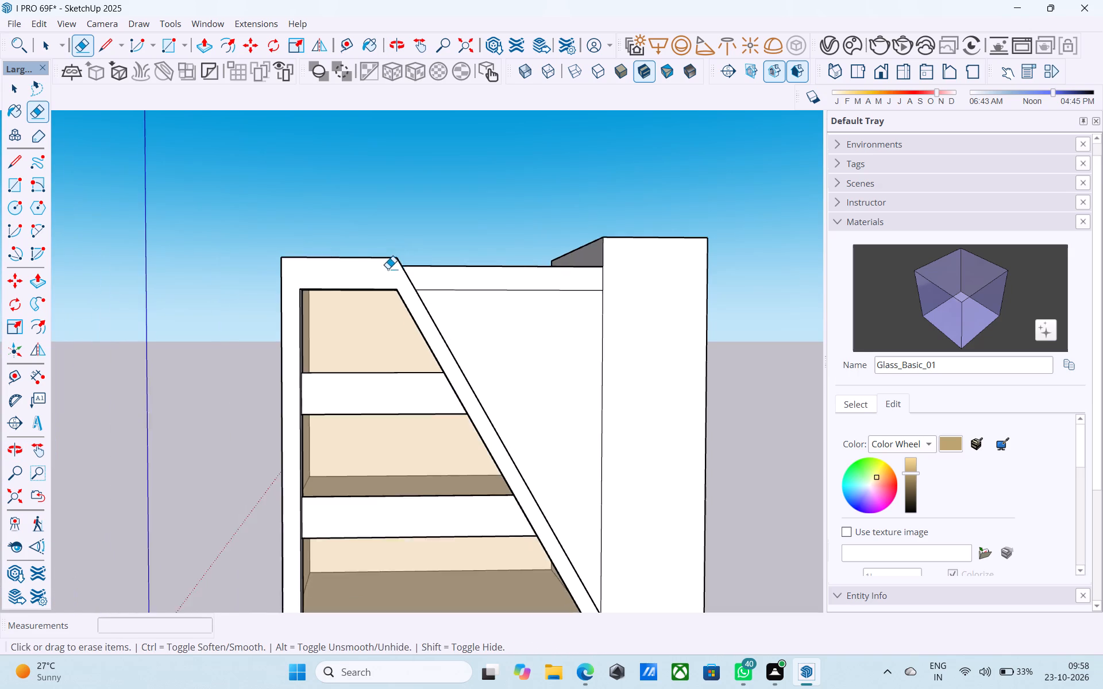
scroll(388, 269, down, 5)
middle_drag(452, 334, 452, 346)
scroll(391, 268, up, 8)
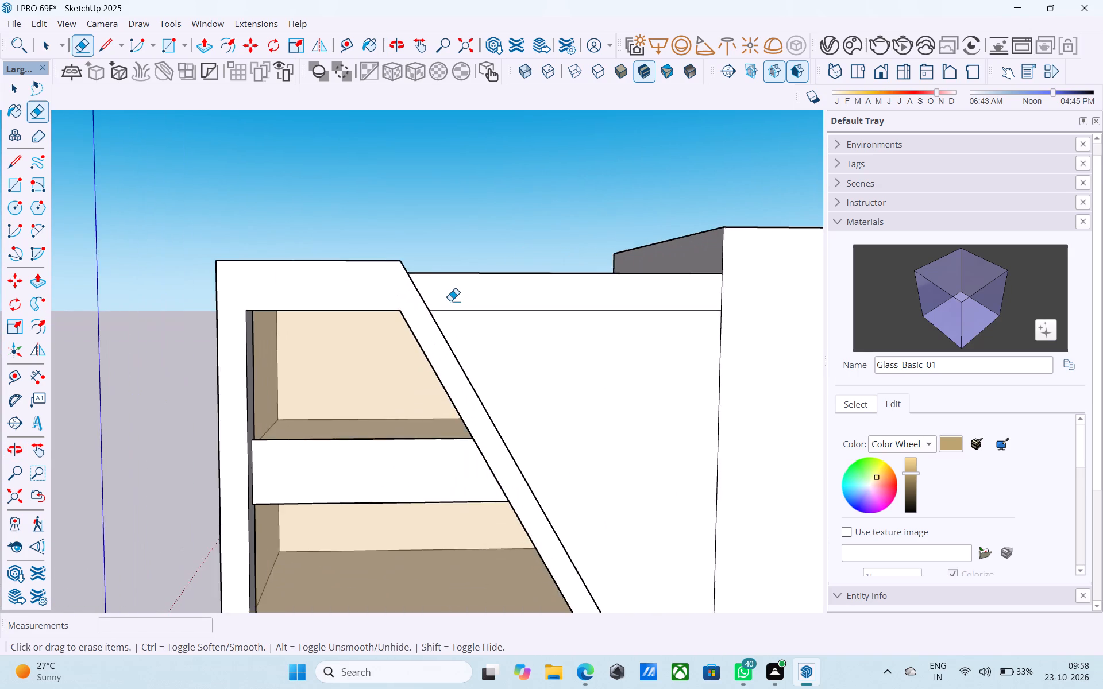
scroll(450, 301, up, 5)
middle_drag(447, 302, 324, 301)
scroll(318, 285, down, 13)
key(space)
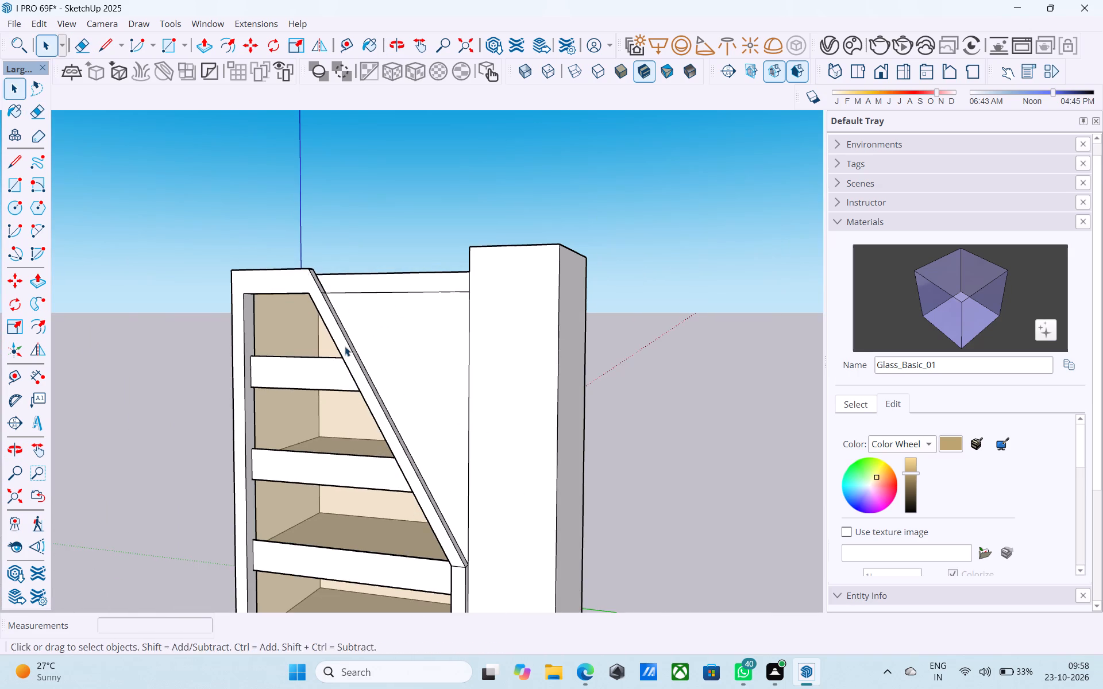
Draw a line about 35' 2 13/16" long from the diagonal board's lower corner up to the upper rail's front top corner.
middle_drag(345, 349, 352, 377)
key(l)
click(466, 571)
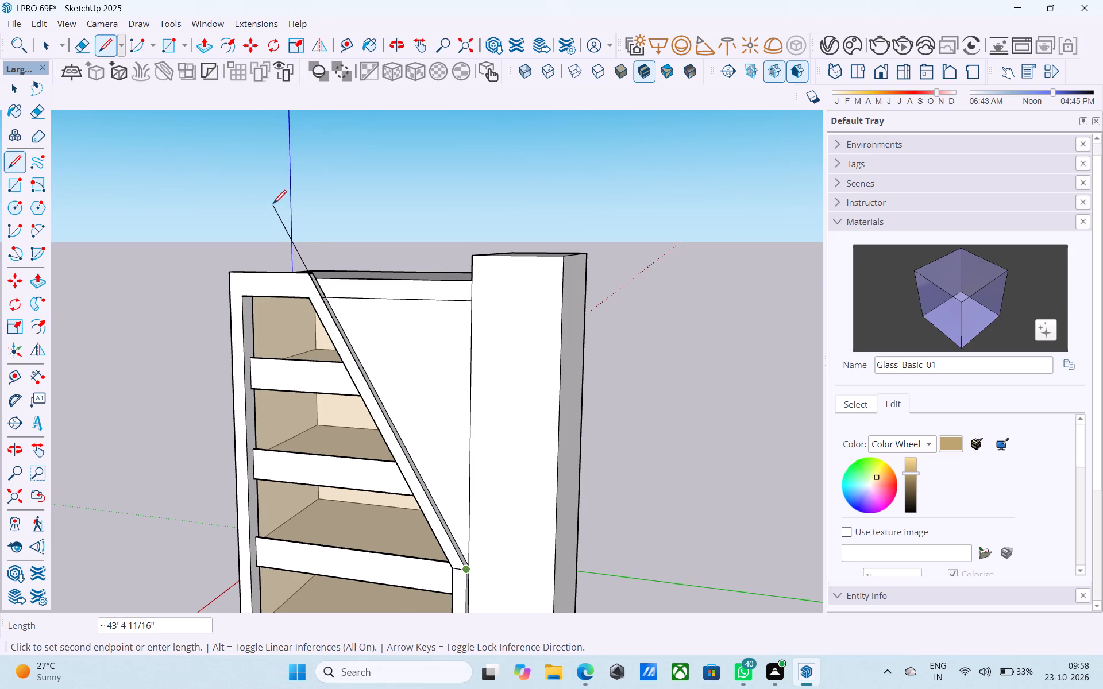
scroll(270, 205, up, 6)
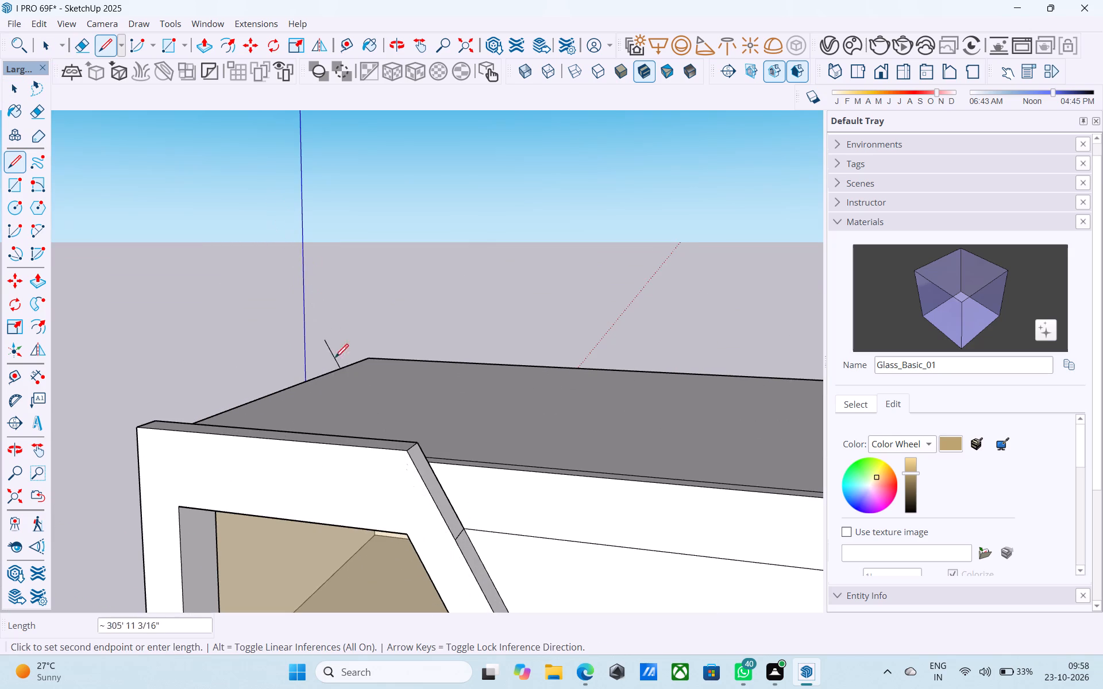
scroll(394, 455, up, 11)
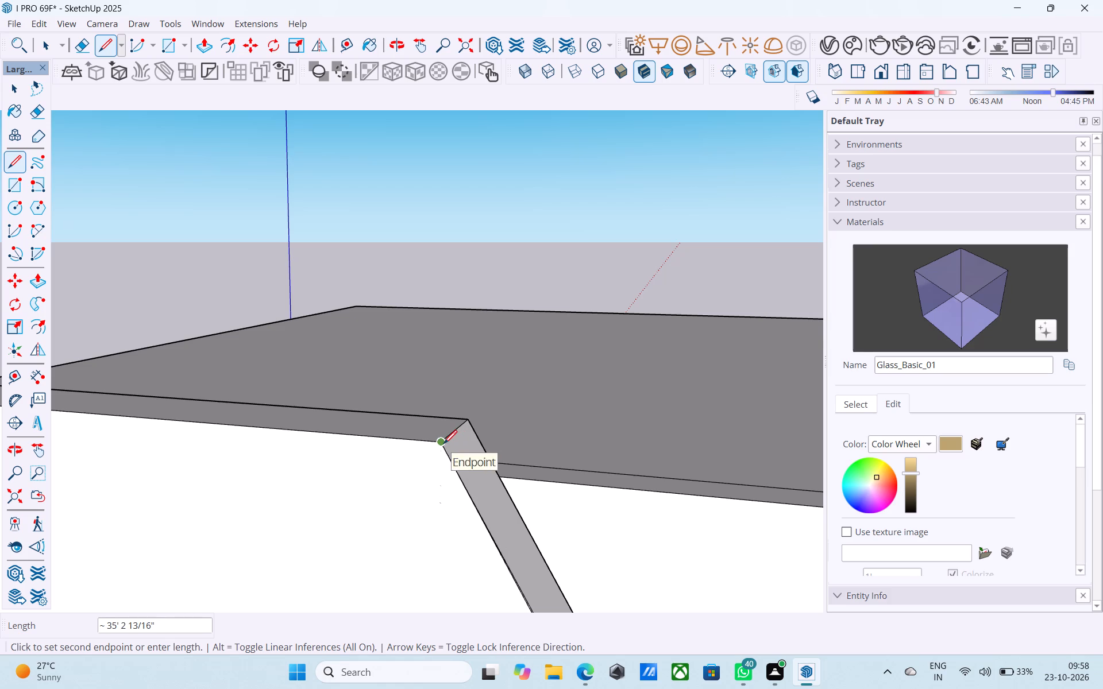
scroll(443, 445, down, 5)
middle_drag(442, 445, 333, 377)
scroll(334, 377, down, 6)
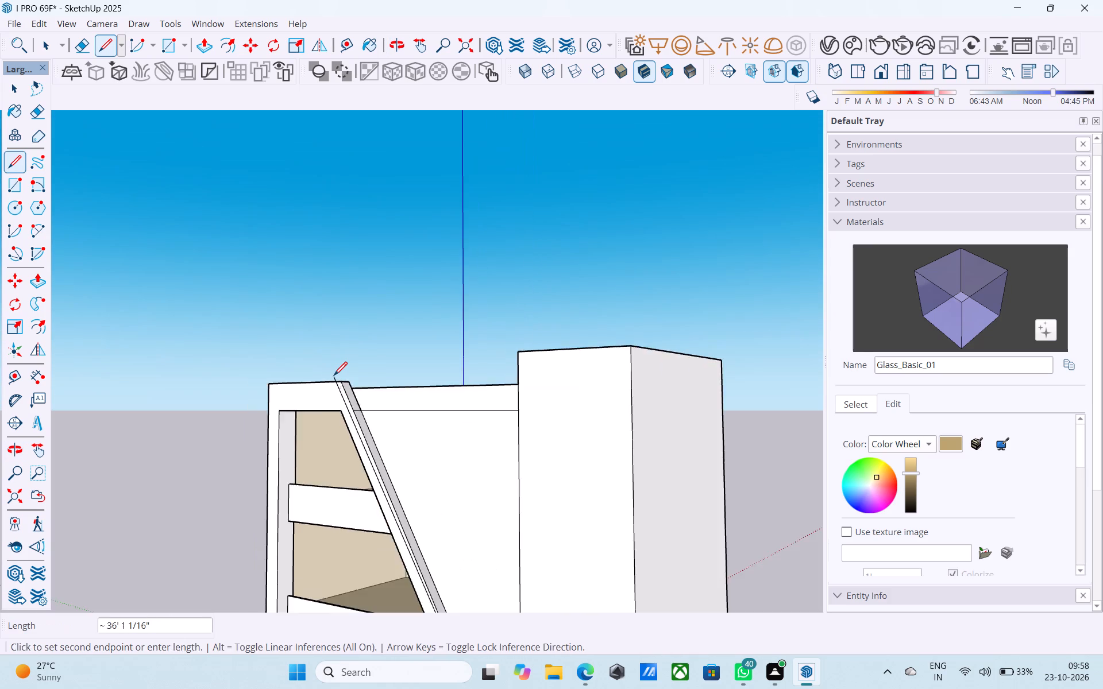
scroll(334, 377, up, 7)
scroll(342, 396, down, 2)
middle_drag(349, 400, 584, 455)
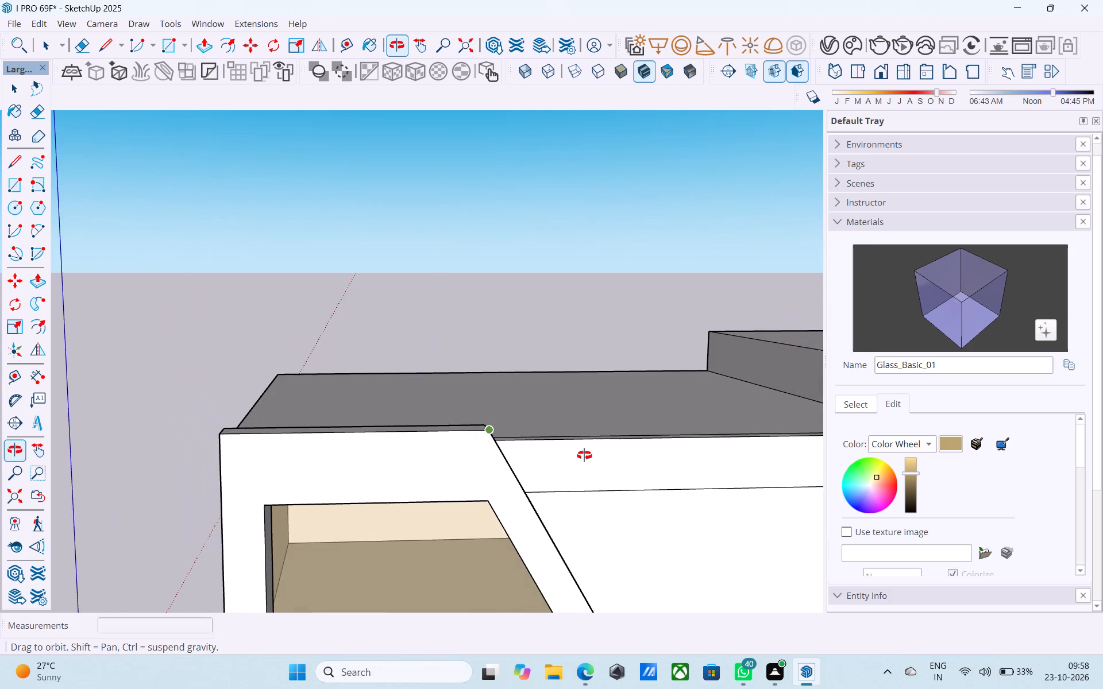
middle_drag(584, 455, 269, 322)
scroll(266, 322, up, 6)
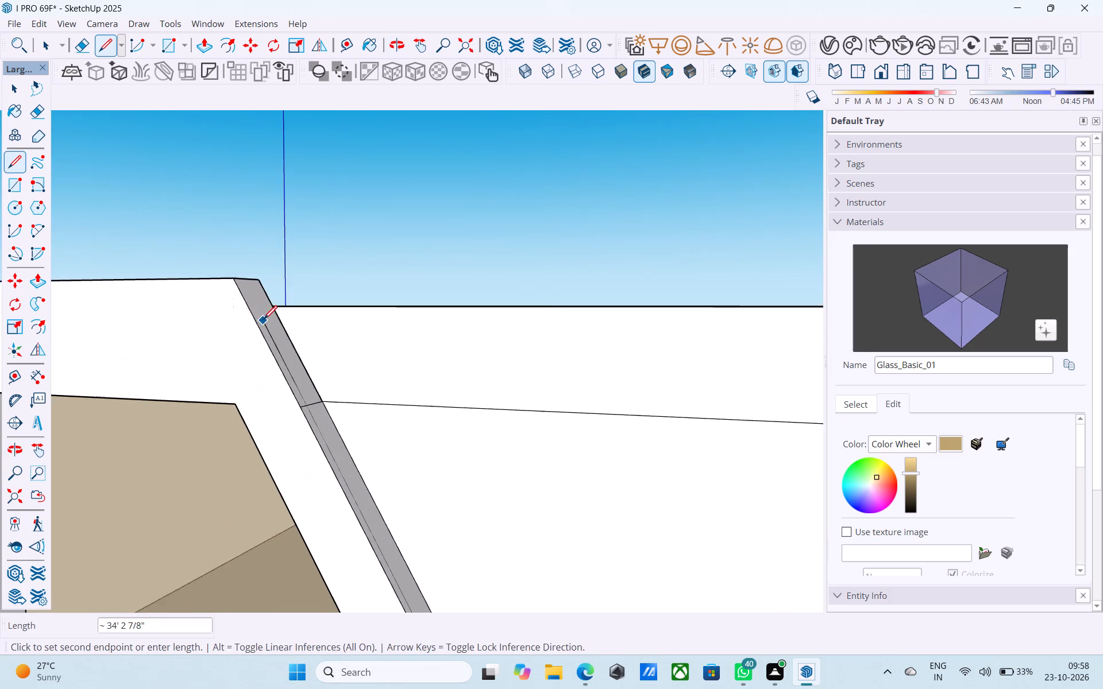
scroll(264, 320, up, 1)
click(225, 273)
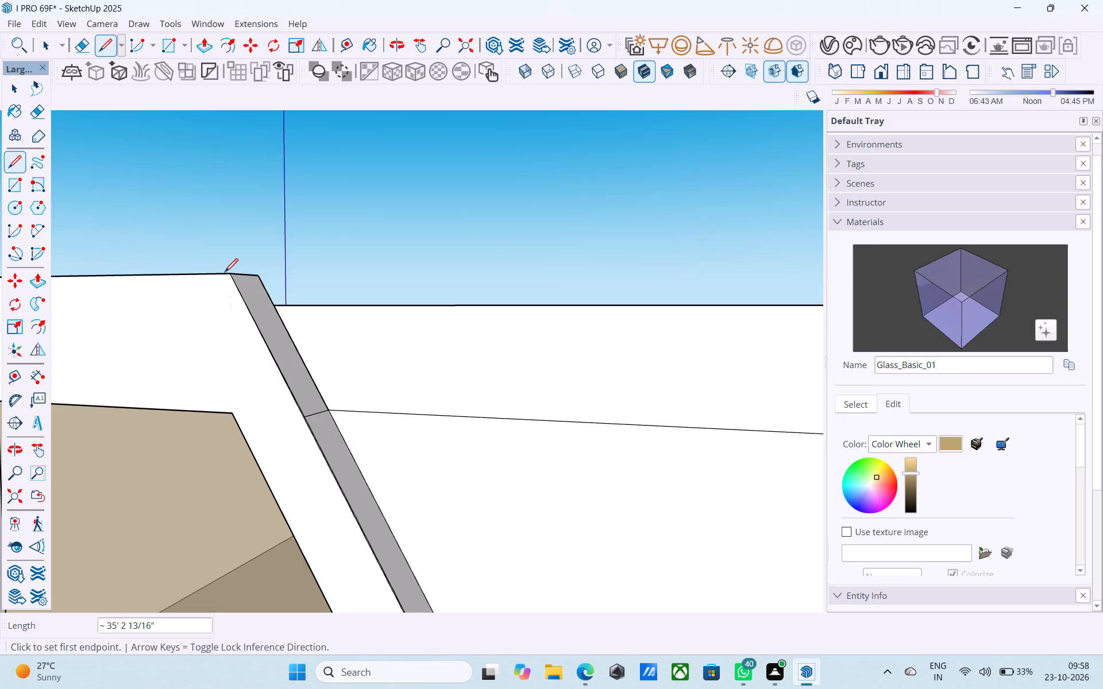
Push/Pull the thin sliver face along the diagonal board's front edge about 11 7/8" back to the board's rear edge.
scroll(265, 356, up, 7)
middle_drag(332, 429, 371, 426)
scroll(370, 423, up, 3)
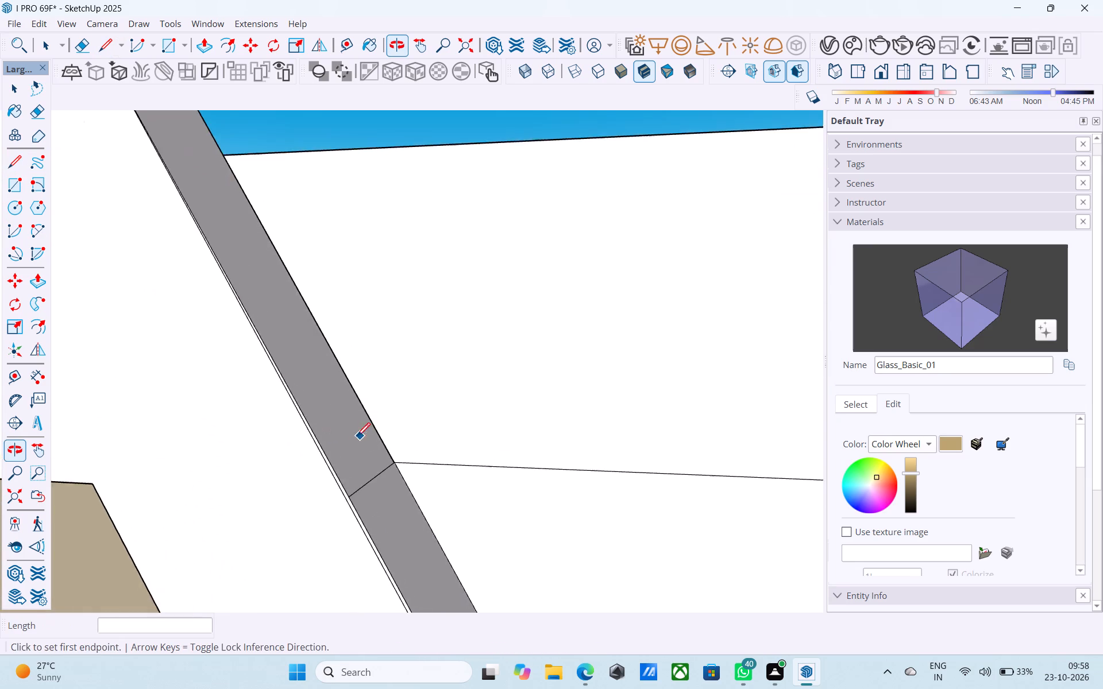
scroll(357, 438, up, 7)
key(space)
click(304, 456)
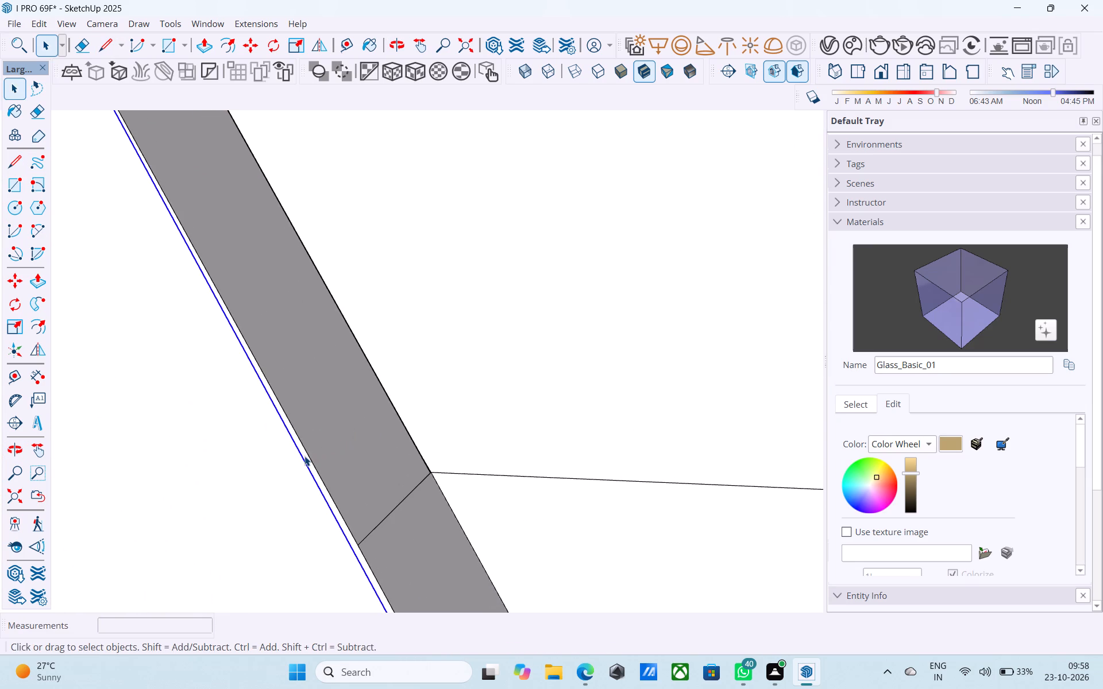
click(306, 456)
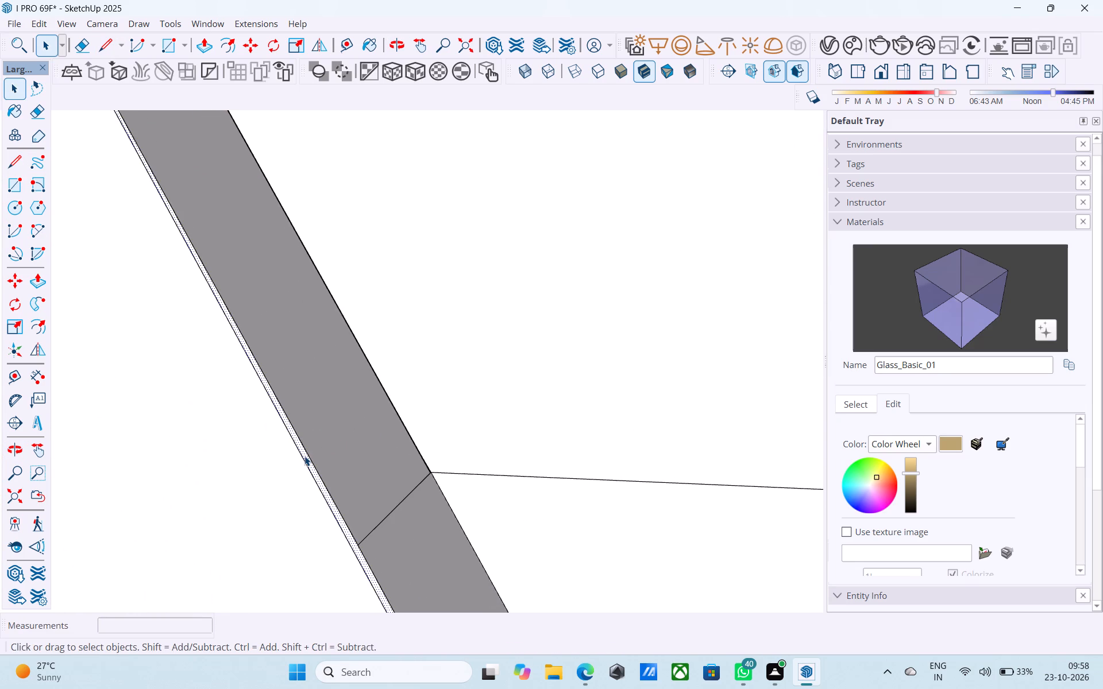
key(p)
click(304, 456)
click(411, 402)
Examine the diagonal board, upper rail and whole shelving unit from several sides to check the sloped corner.
scroll(407, 386, down, 5)
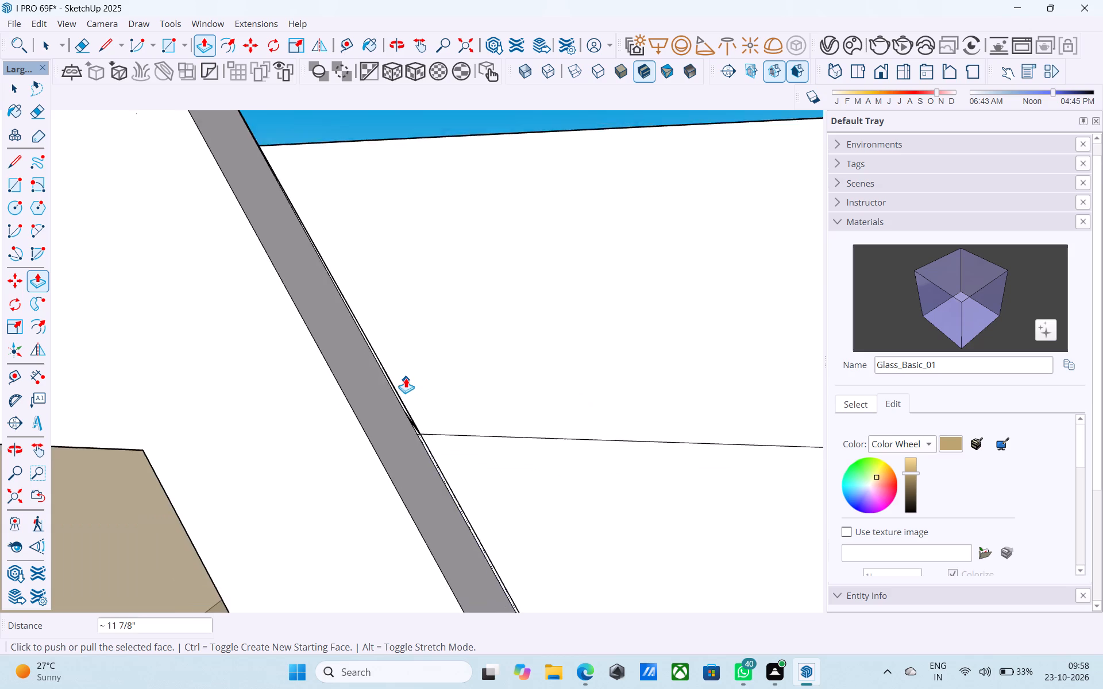
scroll(406, 378, down, 20)
scroll(406, 378, down, 1)
scroll(371, 322, up, 1)
scroll(371, 322, down, 9)
middle_drag(391, 374, 468, 330)
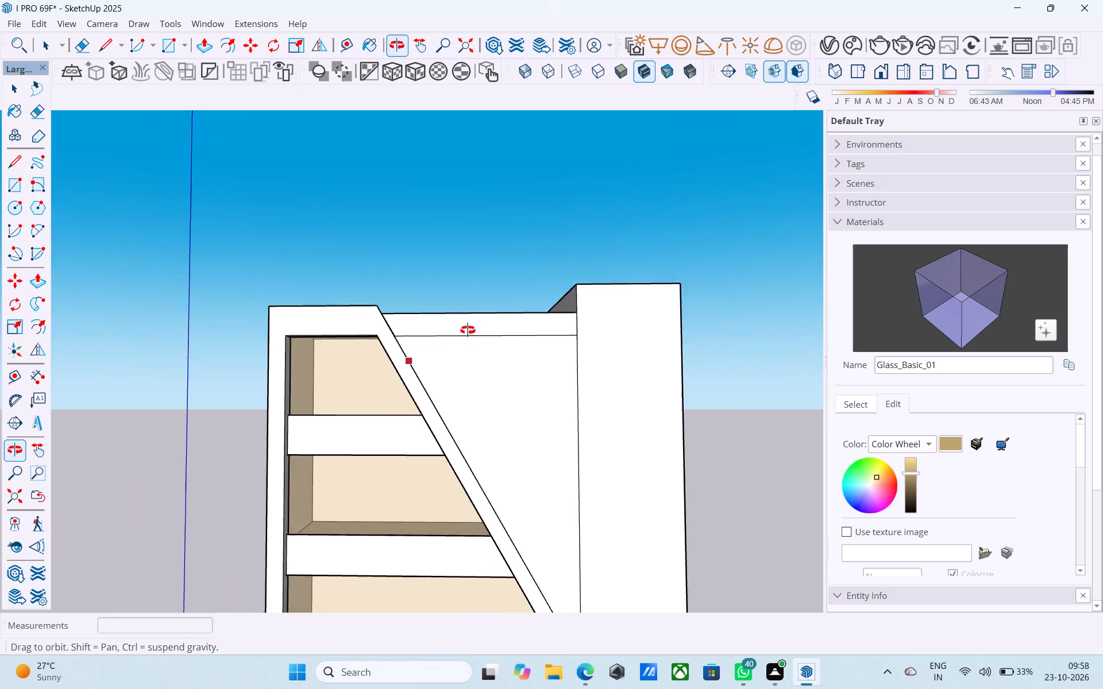
middle_drag(468, 330, 493, 324)
key(space)
scroll(371, 312, down, 11)
middle_drag(364, 328, 357, 370)
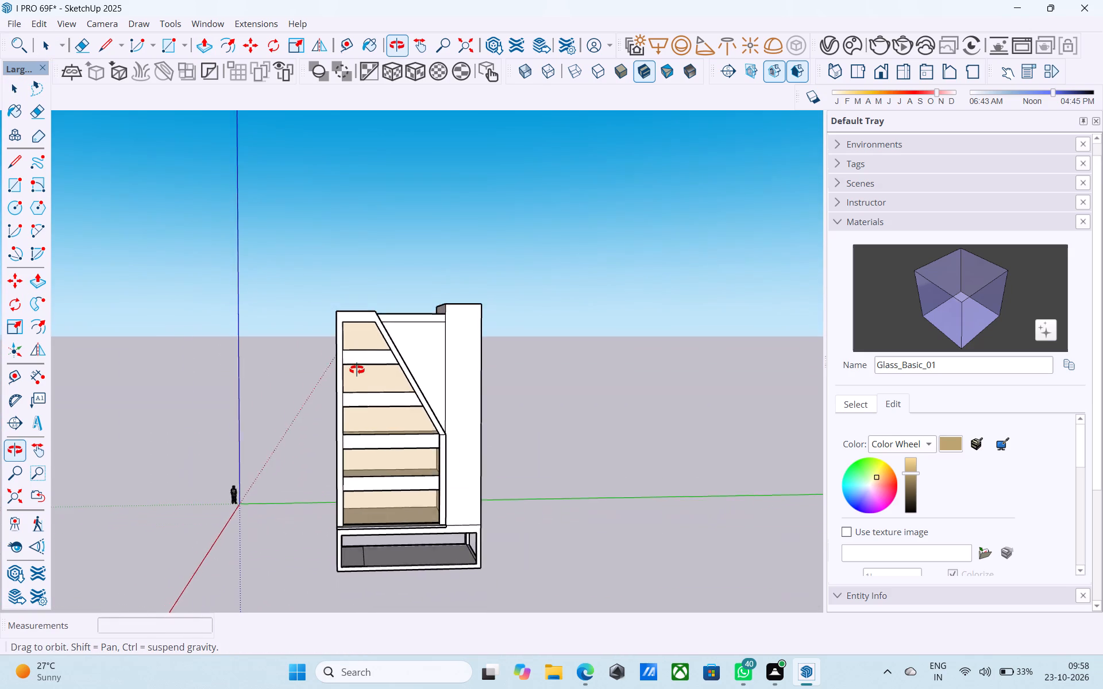
middle_drag(357, 370, 165, 423)
scroll(330, 376, up, 6)
middle_drag(469, 287, 411, 365)
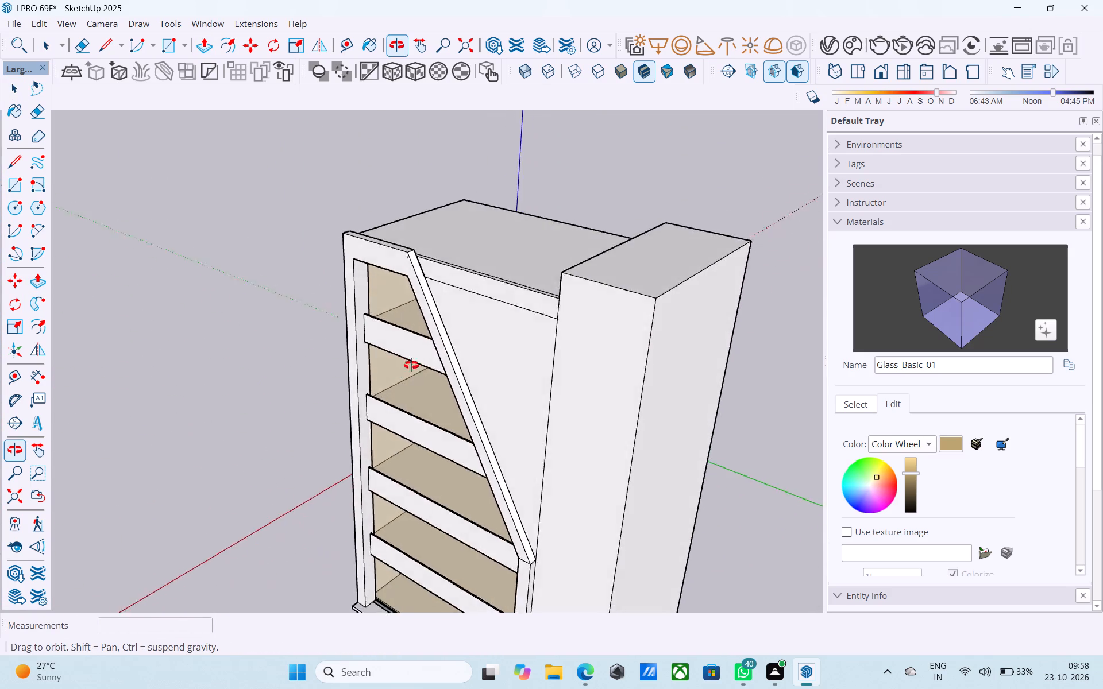
middle_drag(411, 365, 523, 284)
scroll(523, 284, up, 6)
middle_drag(523, 275, 473, 308)
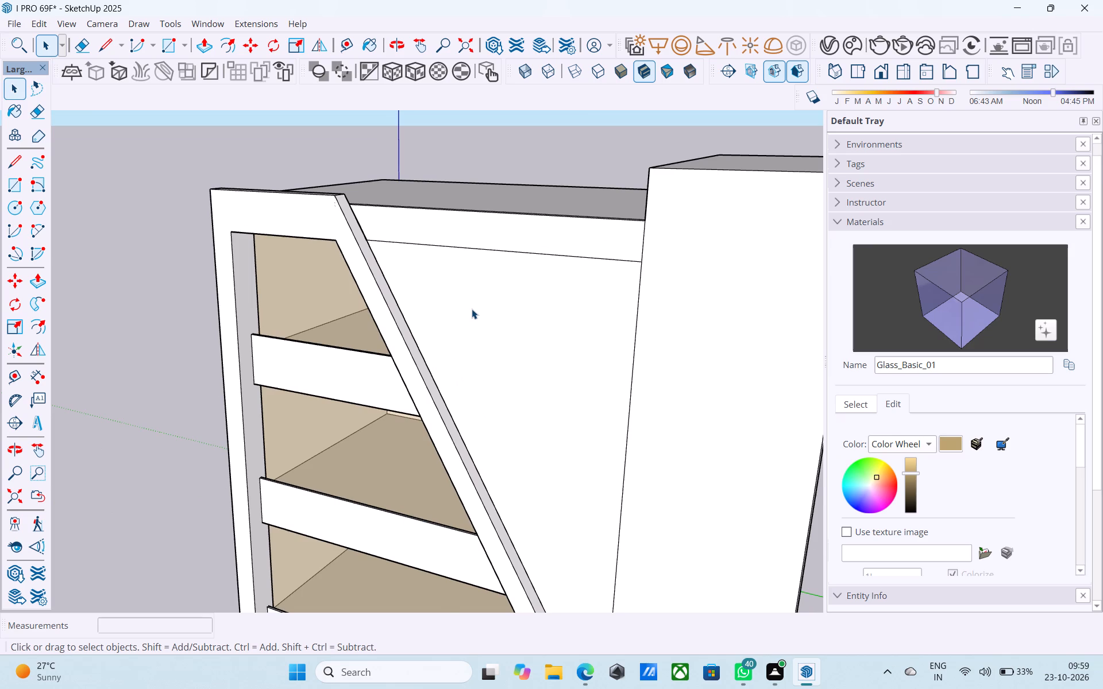
scroll(472, 309, down, 5)
middle_drag(472, 309, 435, 322)
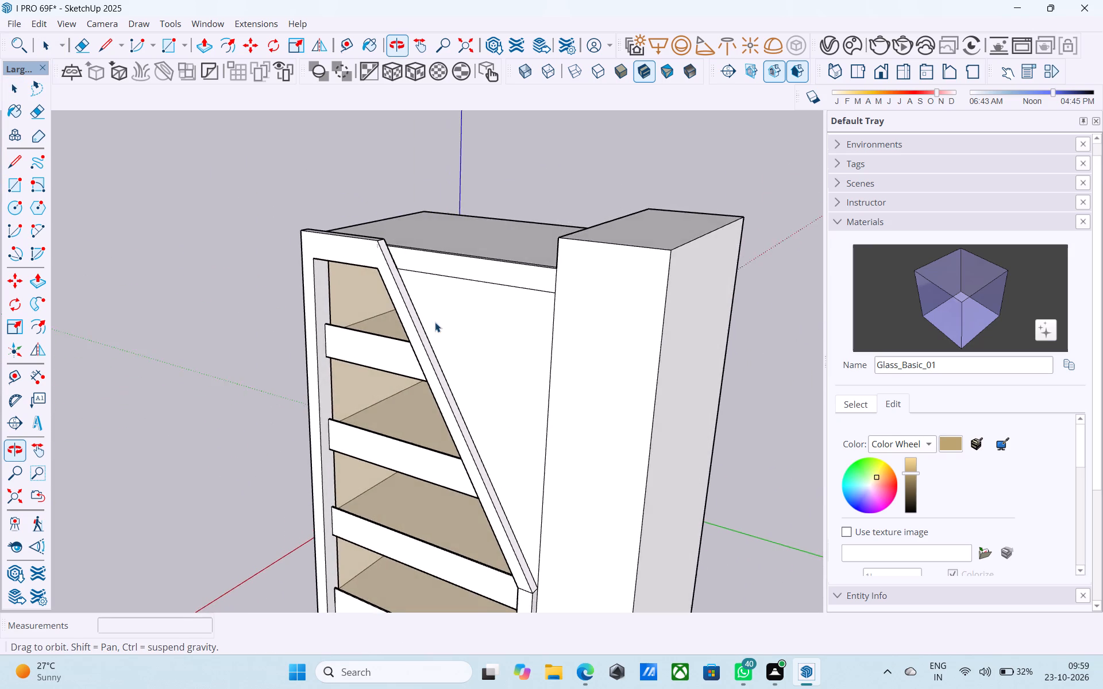
middle_drag(435, 322, 680, 308)
scroll(642, 304, up, 4)
scroll(585, 293, down, 6)
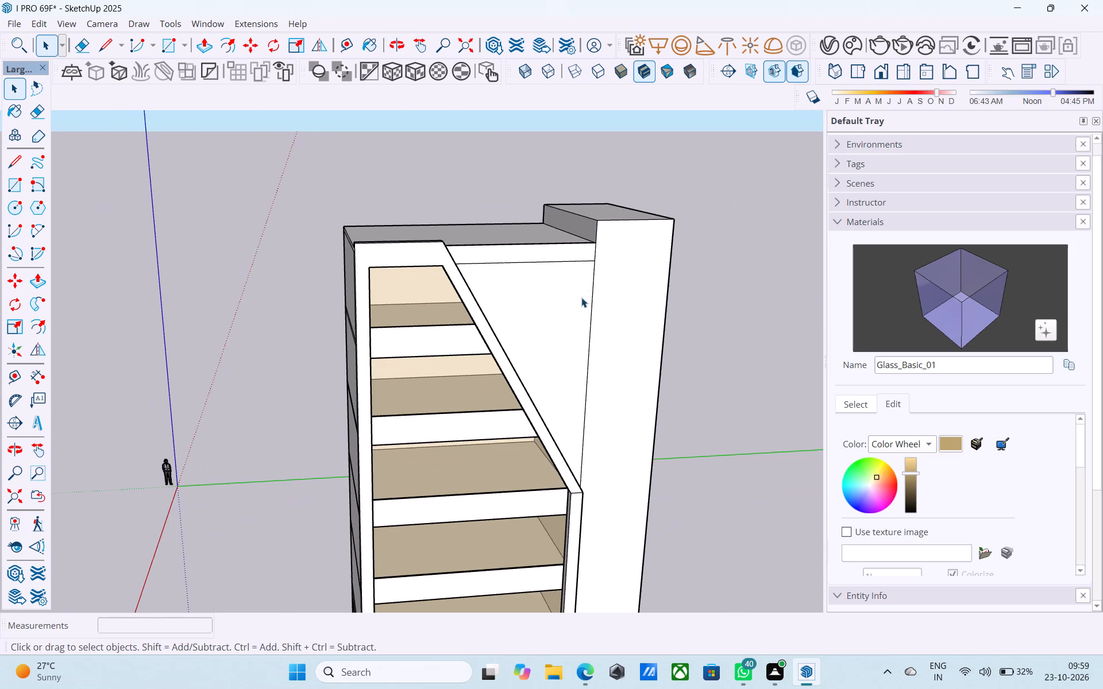
Push/Pull the tall side column's front face forward, setting the final distance to 6".
scroll(568, 301, down, 4)
middle_drag(564, 301, 549, 292)
click(589, 332)
key(p)
click(589, 332)
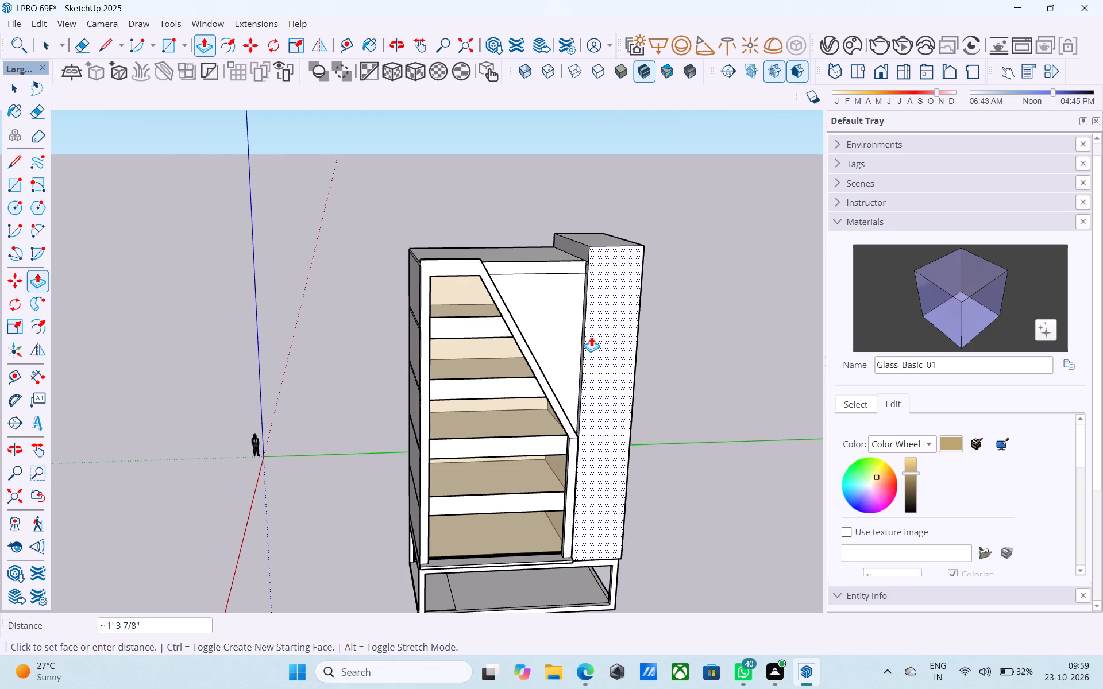
text(4")
key(Return)
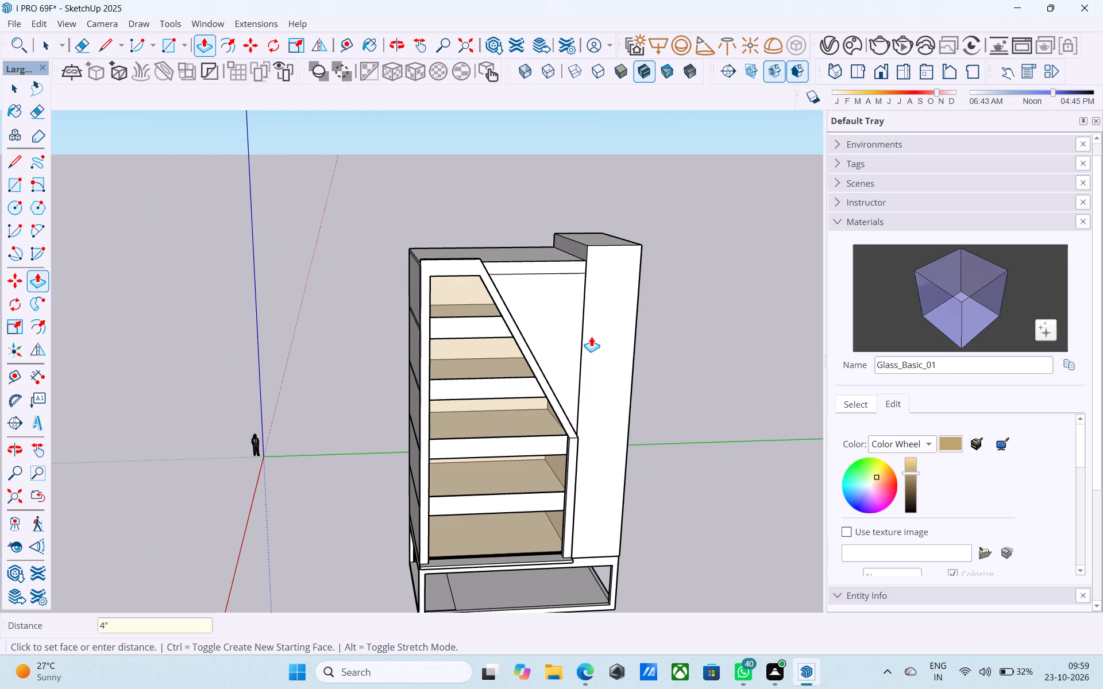
text(6")
key(Return)
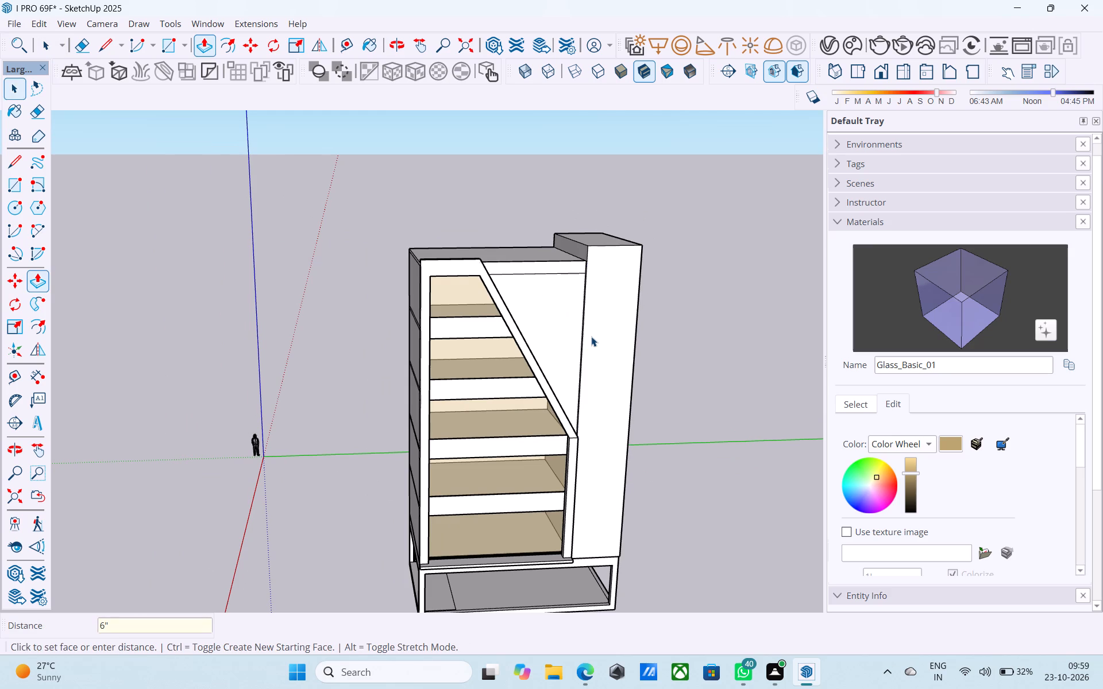
key(space)
Copy the recessed panel's vertical edge beside the side column 16' across to the diagonal board, dividing the distance into 80 equal spaces.
scroll(591, 336, up, 8)
middle_drag(536, 274, 615, 299)
scroll(595, 235, up, 3)
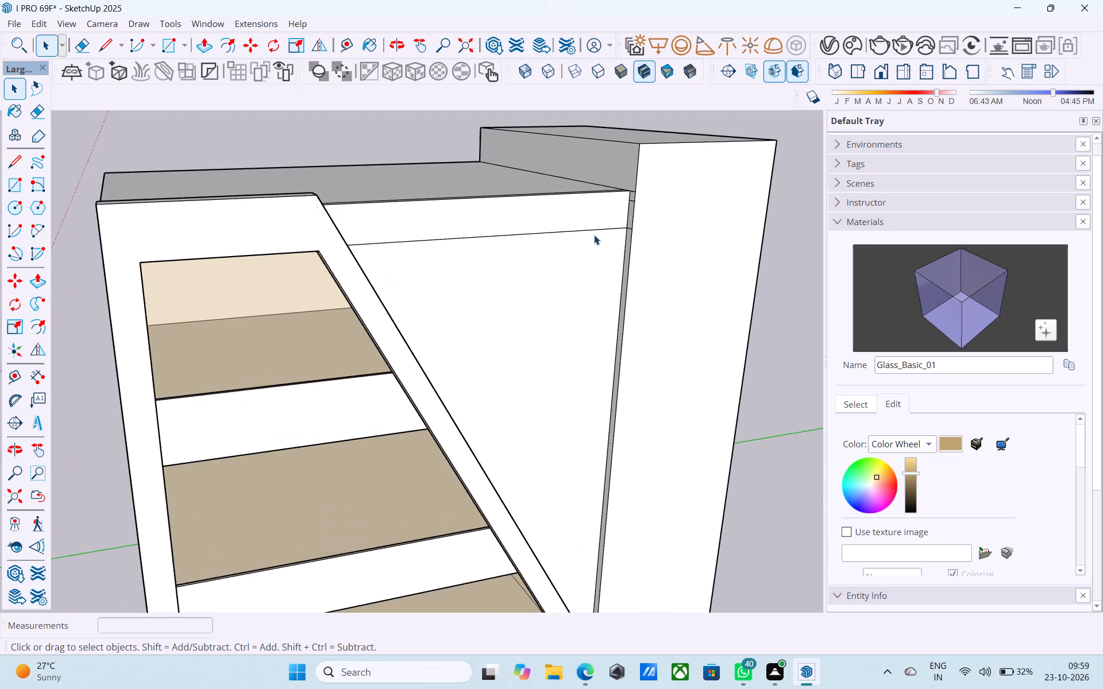
scroll(599, 234, up, 1)
click(628, 235)
key(m)
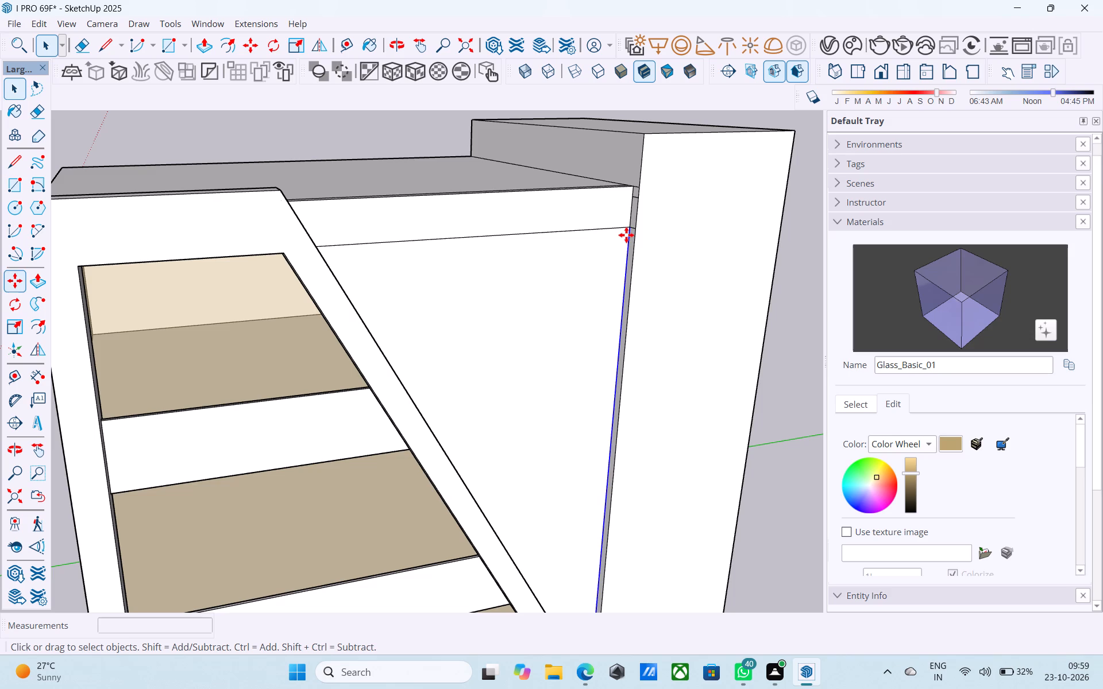
click(631, 232)
middle_drag(524, 236, 283, 239)
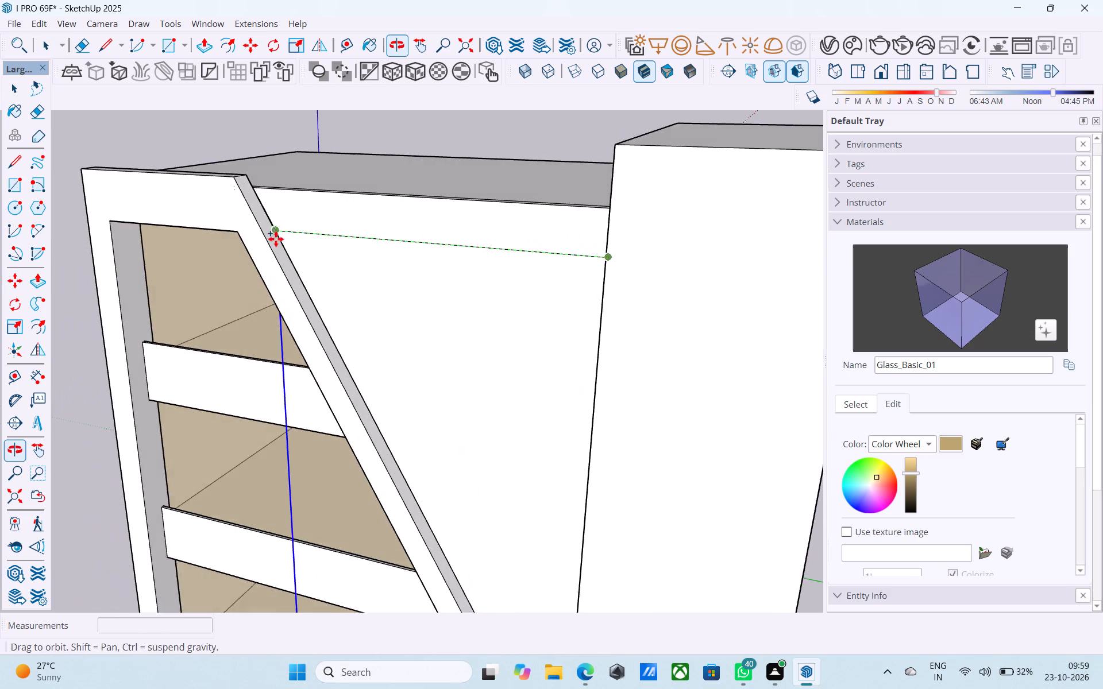
scroll(276, 239, up, 3)
click(276, 231)
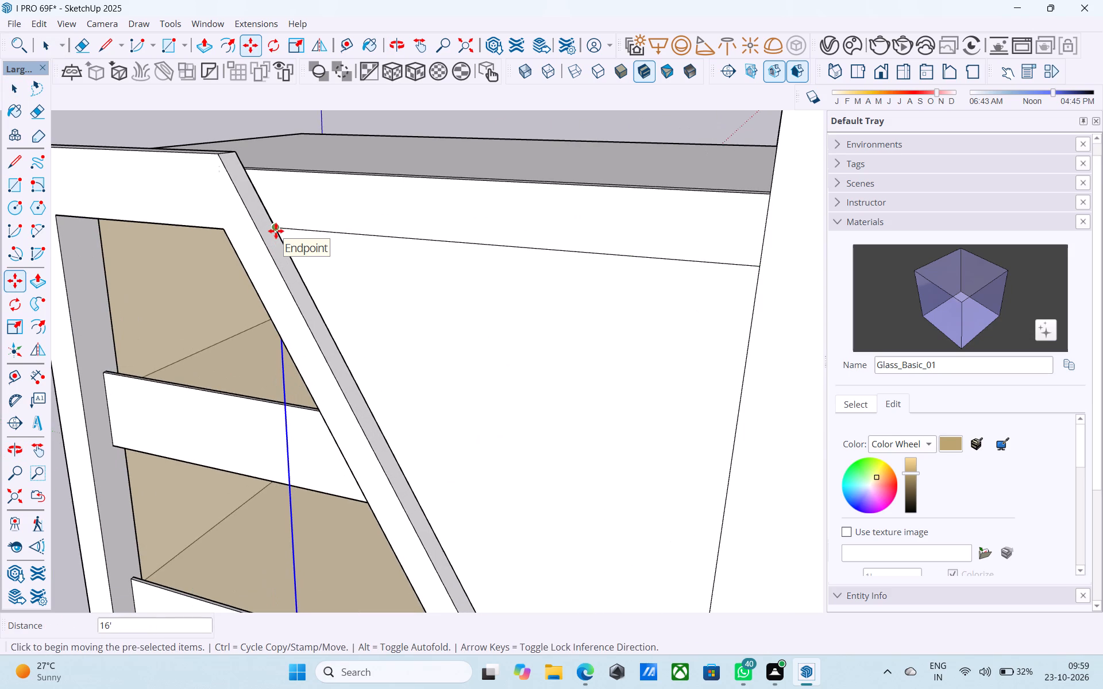
key(slash)
text(80)
key(Return)
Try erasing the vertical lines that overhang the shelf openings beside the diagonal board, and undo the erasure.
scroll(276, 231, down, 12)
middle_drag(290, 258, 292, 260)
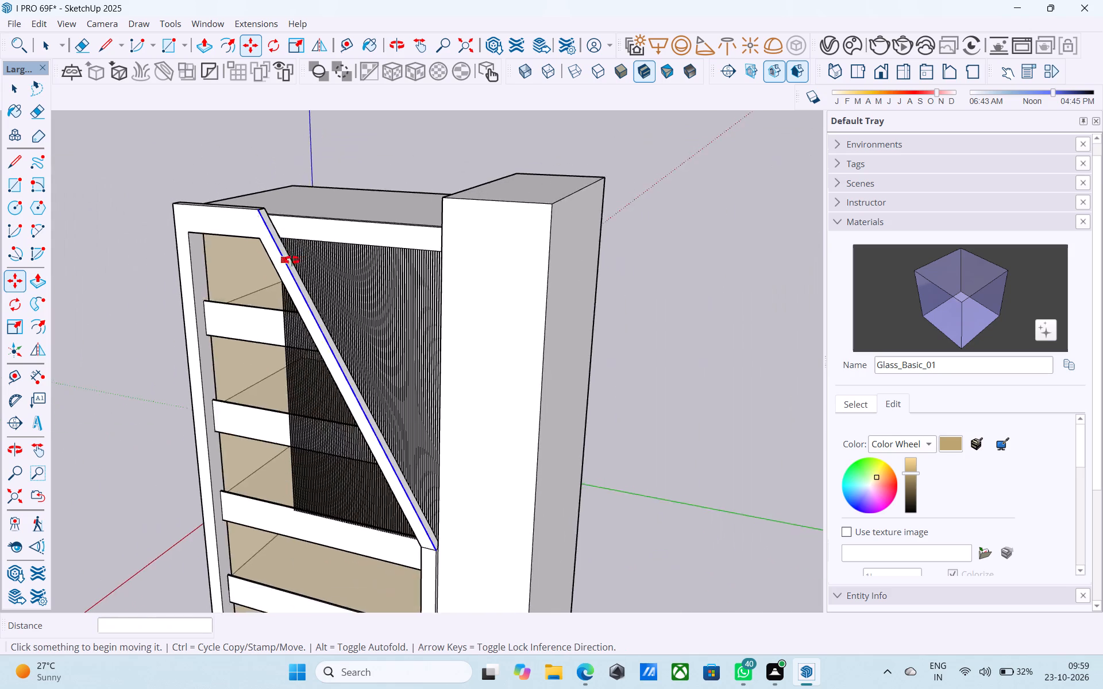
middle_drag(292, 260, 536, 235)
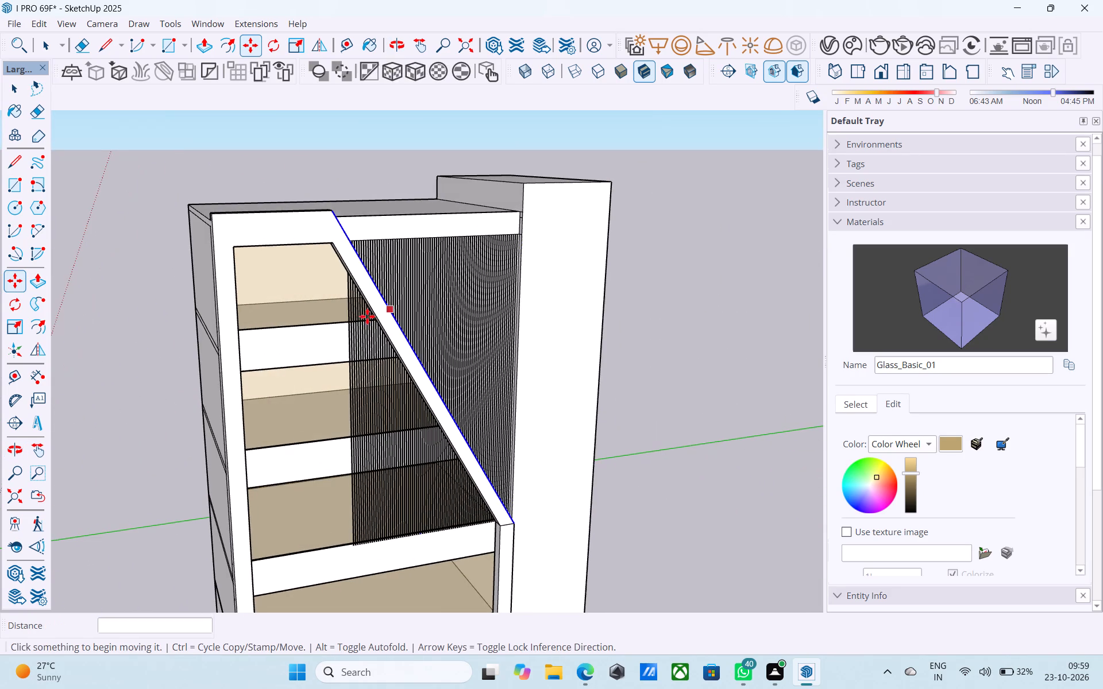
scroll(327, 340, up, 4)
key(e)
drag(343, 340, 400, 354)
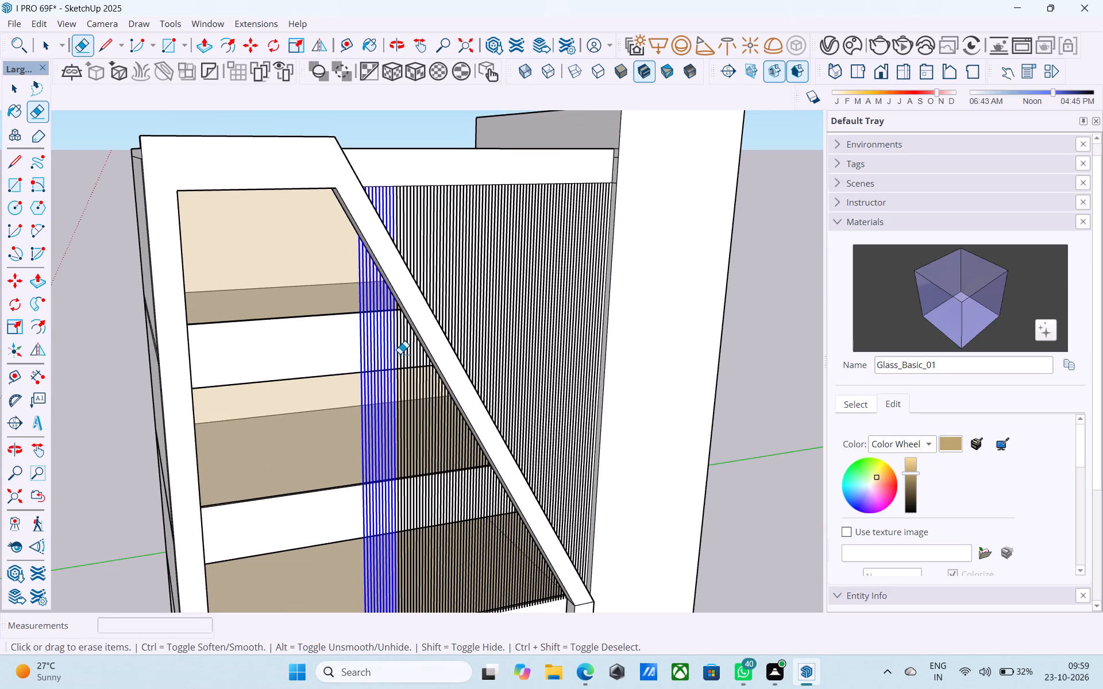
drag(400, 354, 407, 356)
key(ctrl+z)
Draw a line about 32' 1 9/16" long along the diagonal board's rear edge, from the lined panel's upper corner to its lower corner.
middle_drag(392, 390, 156, 455)
middle_drag(331, 294, 306, 305)
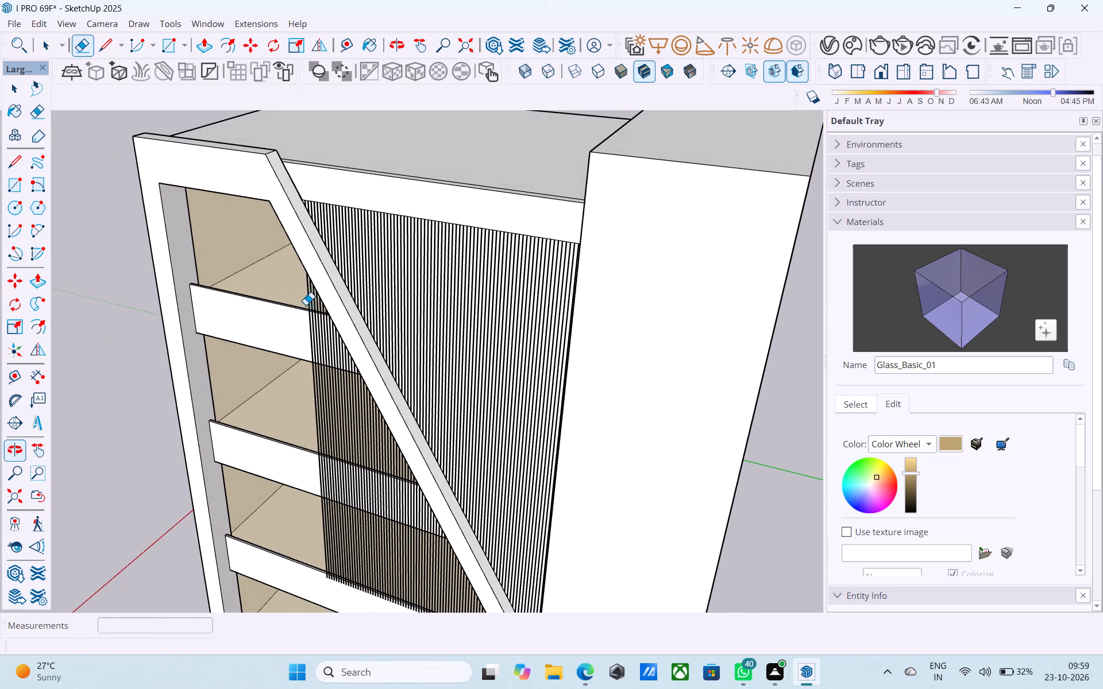
key(l)
scroll(302, 216, up, 12)
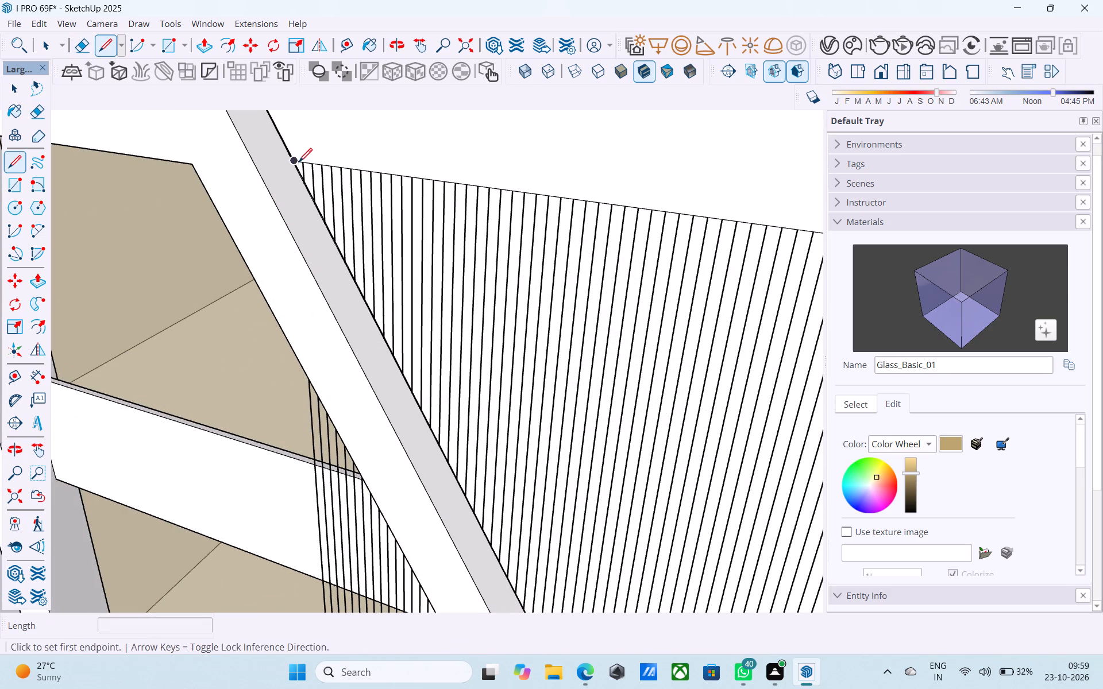
click(299, 163)
scroll(298, 161, down, 5)
scroll(298, 161, up, 1)
scroll(298, 161, down, 9)
scroll(299, 158, up, 2)
scroll(299, 158, down, 7)
scroll(385, 382, up, 9)
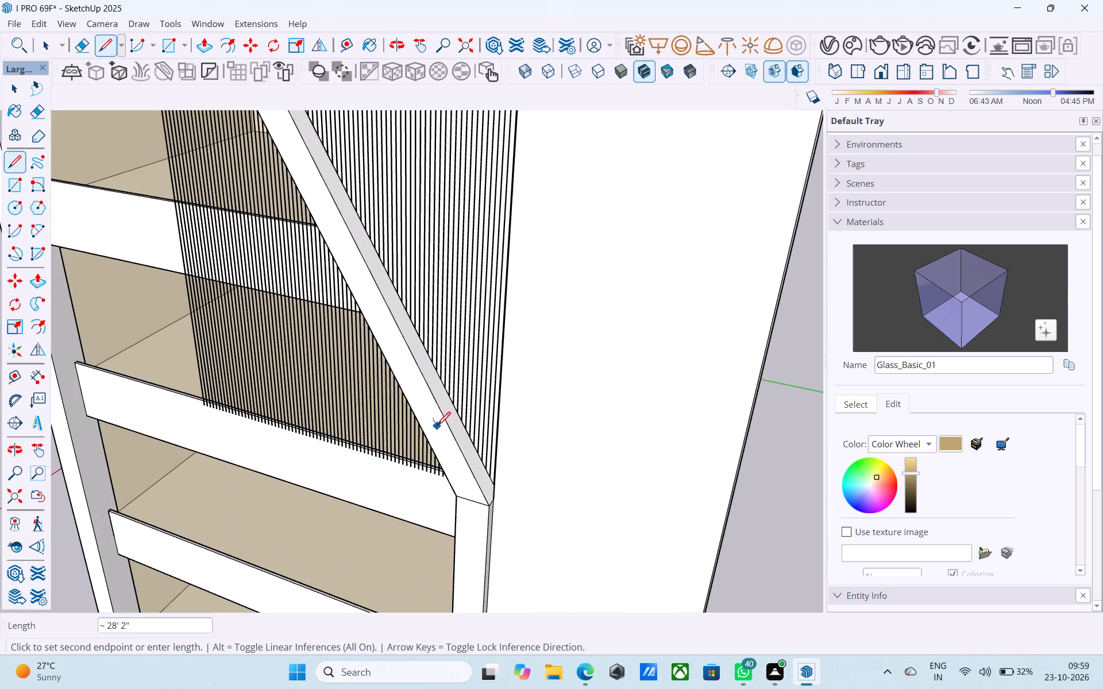
scroll(437, 427, up, 20)
scroll(437, 427, up, 3)
middle_drag(545, 568, 598, 596)
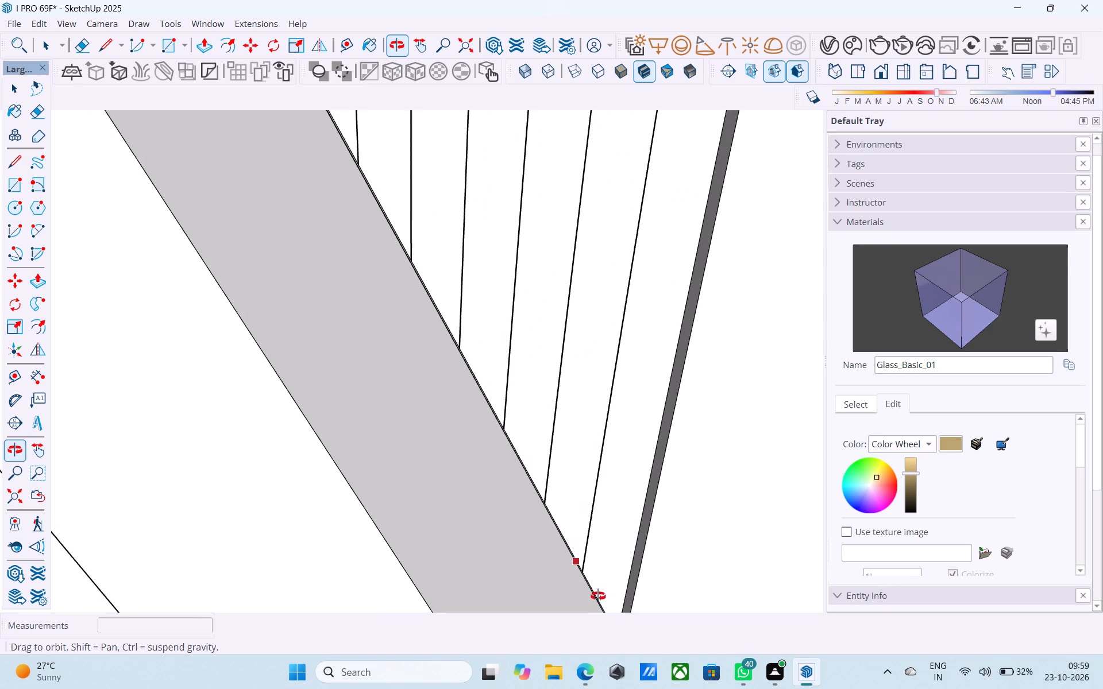
middle_drag(598, 596, 611, 535)
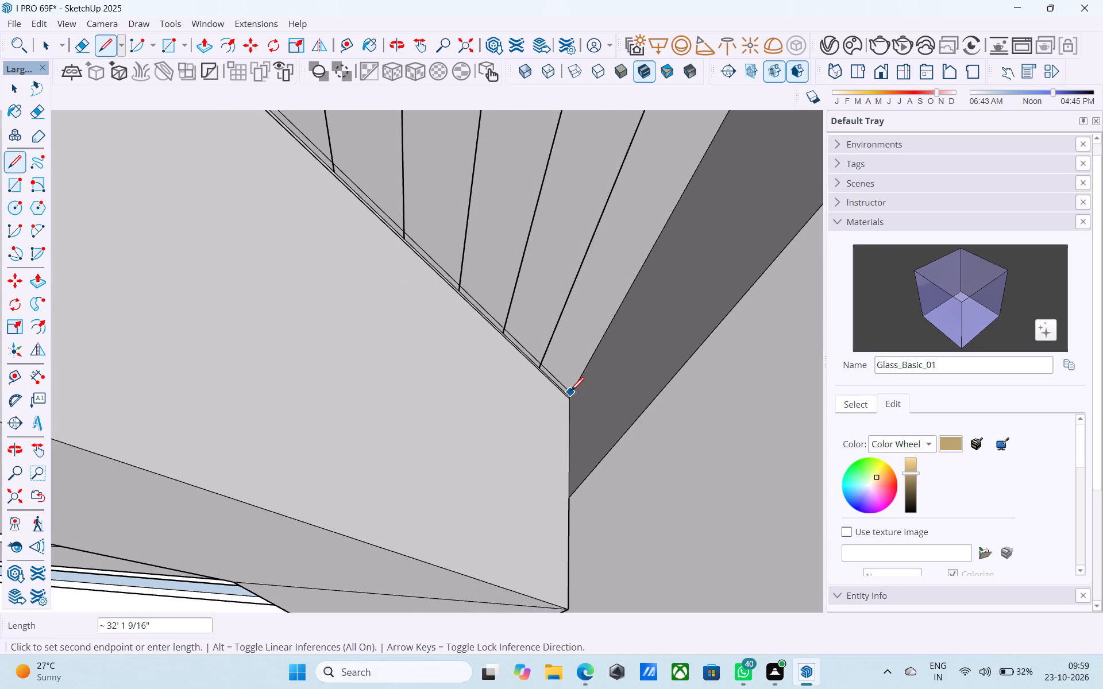
click(568, 394)
Select one vertical line crossing behind the diagonal board to check whether it is split at the board's edge.
scroll(574, 384, down, 13)
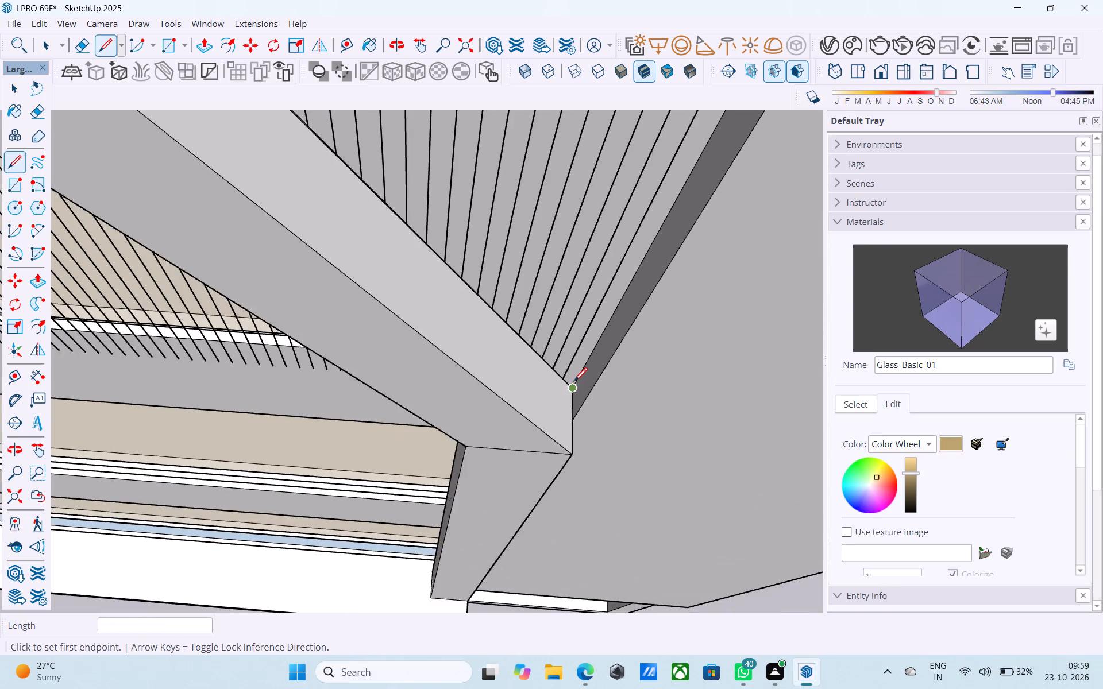
scroll(574, 382, down, 5)
middle_drag(539, 379, 549, 337)
key(space)
click(349, 327)
scroll(349, 326, down, 5)
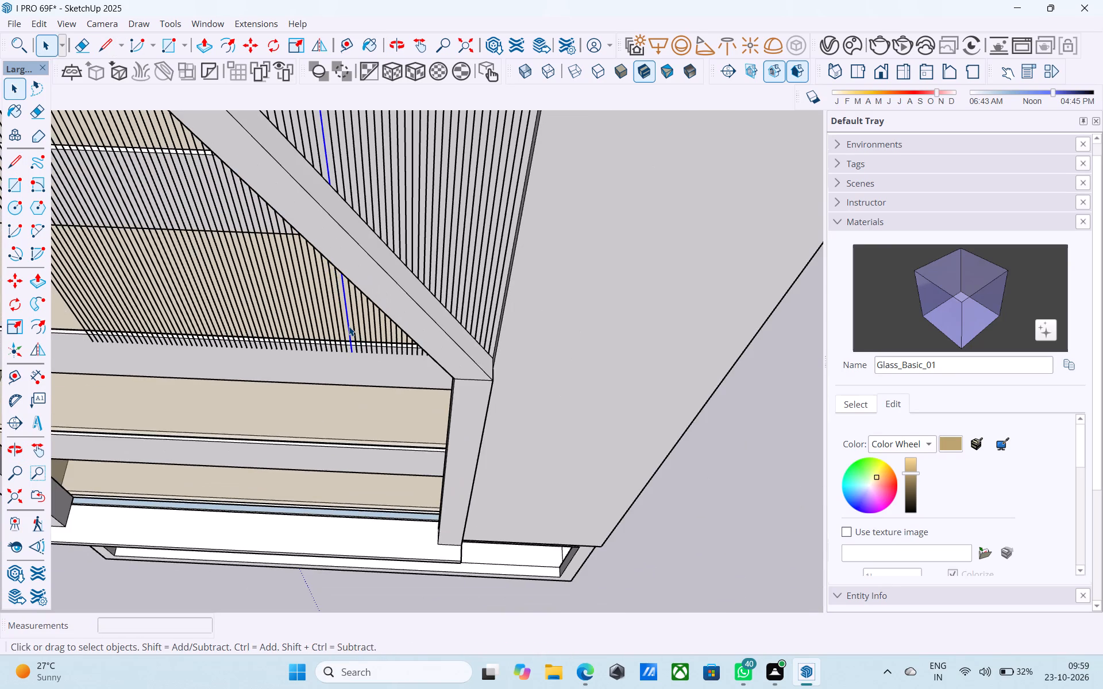
scroll(349, 326, down, 5)
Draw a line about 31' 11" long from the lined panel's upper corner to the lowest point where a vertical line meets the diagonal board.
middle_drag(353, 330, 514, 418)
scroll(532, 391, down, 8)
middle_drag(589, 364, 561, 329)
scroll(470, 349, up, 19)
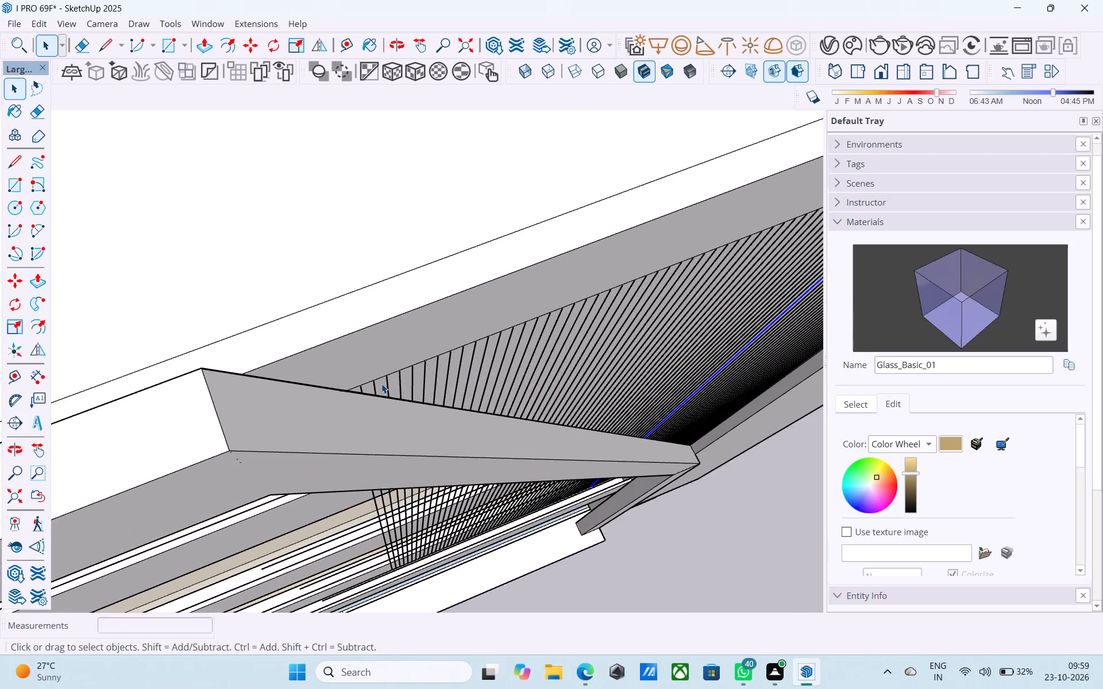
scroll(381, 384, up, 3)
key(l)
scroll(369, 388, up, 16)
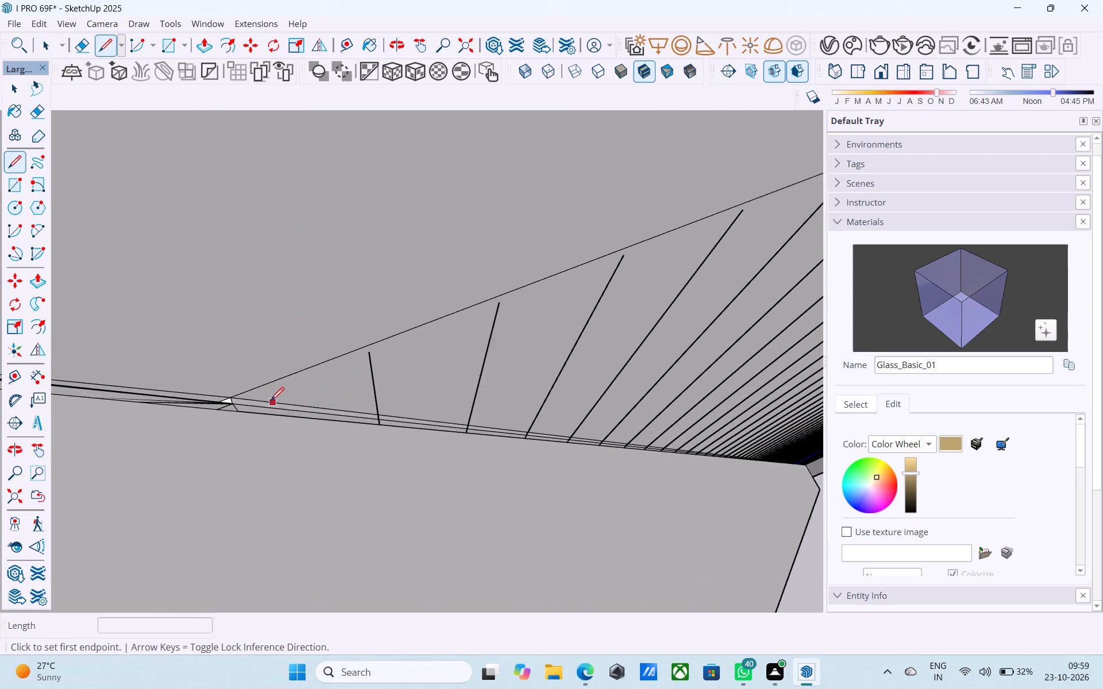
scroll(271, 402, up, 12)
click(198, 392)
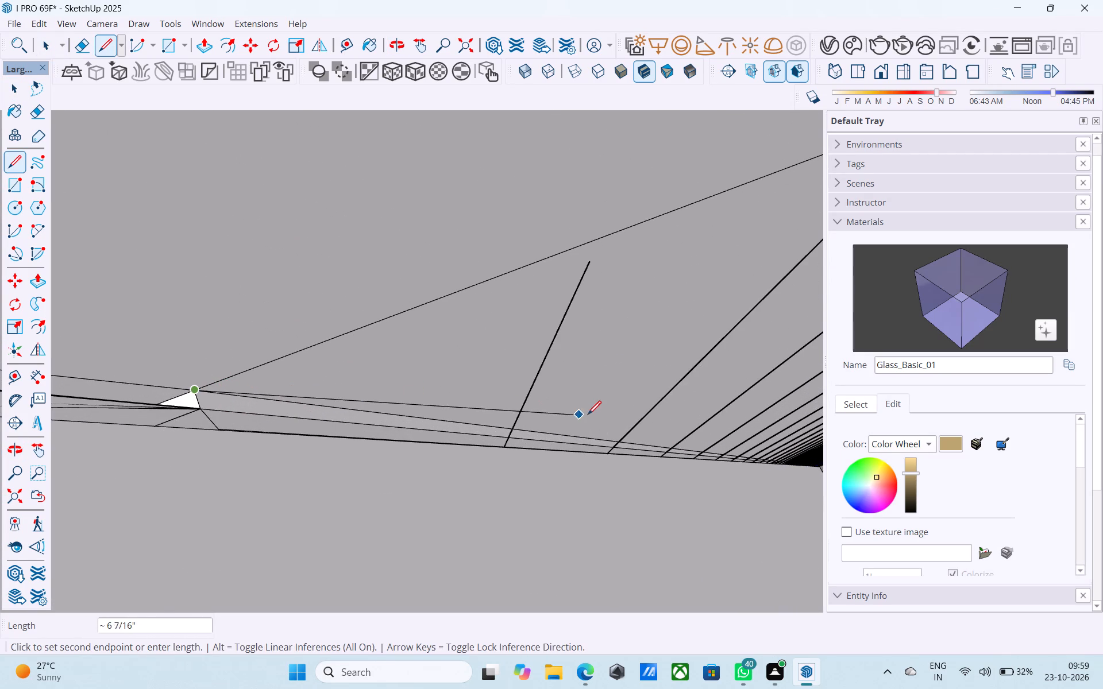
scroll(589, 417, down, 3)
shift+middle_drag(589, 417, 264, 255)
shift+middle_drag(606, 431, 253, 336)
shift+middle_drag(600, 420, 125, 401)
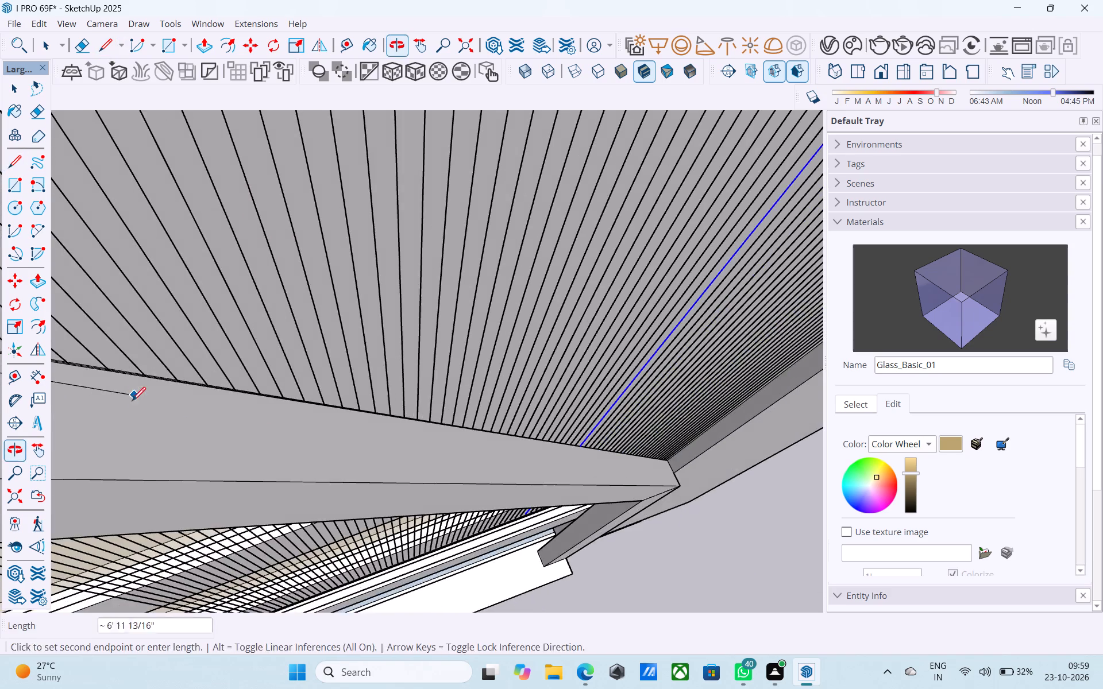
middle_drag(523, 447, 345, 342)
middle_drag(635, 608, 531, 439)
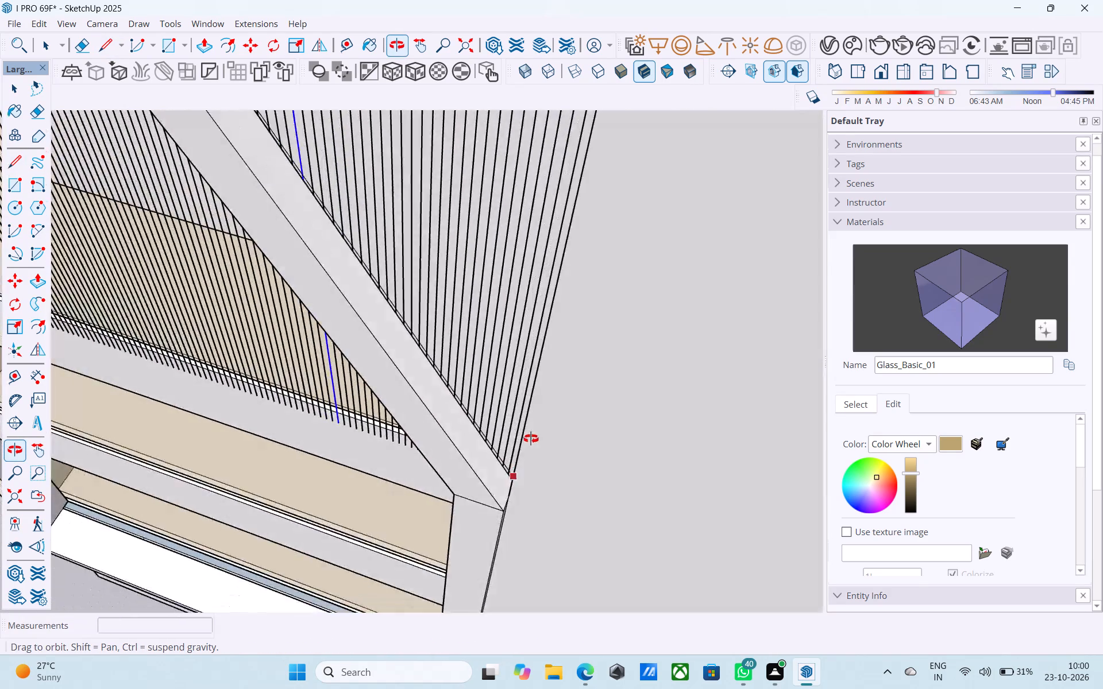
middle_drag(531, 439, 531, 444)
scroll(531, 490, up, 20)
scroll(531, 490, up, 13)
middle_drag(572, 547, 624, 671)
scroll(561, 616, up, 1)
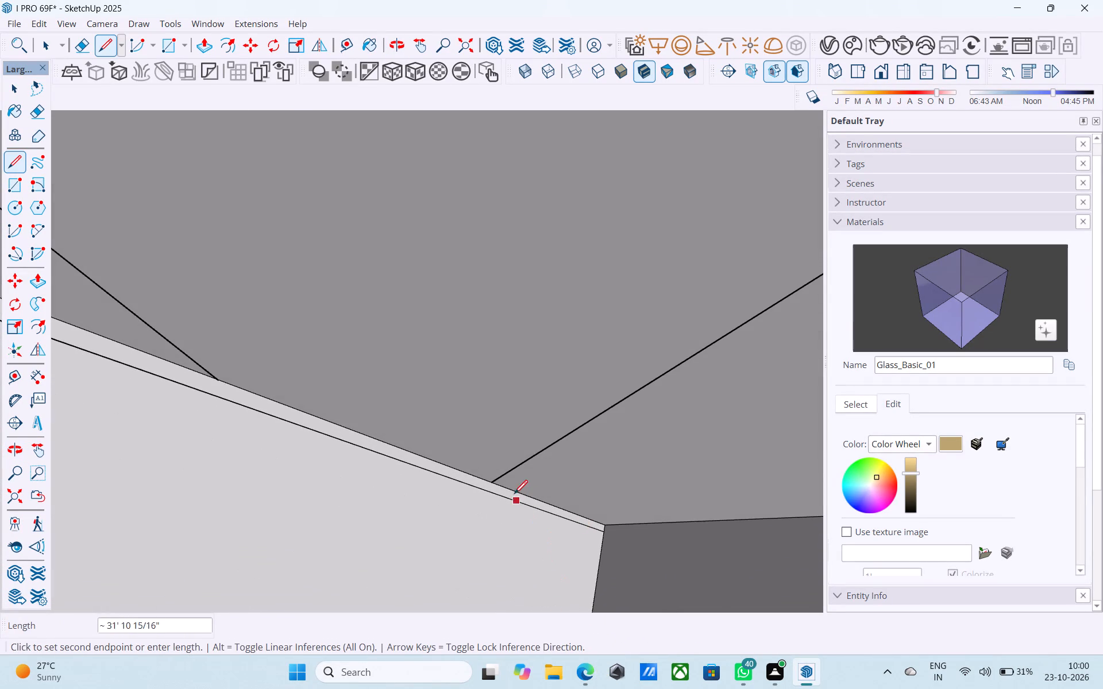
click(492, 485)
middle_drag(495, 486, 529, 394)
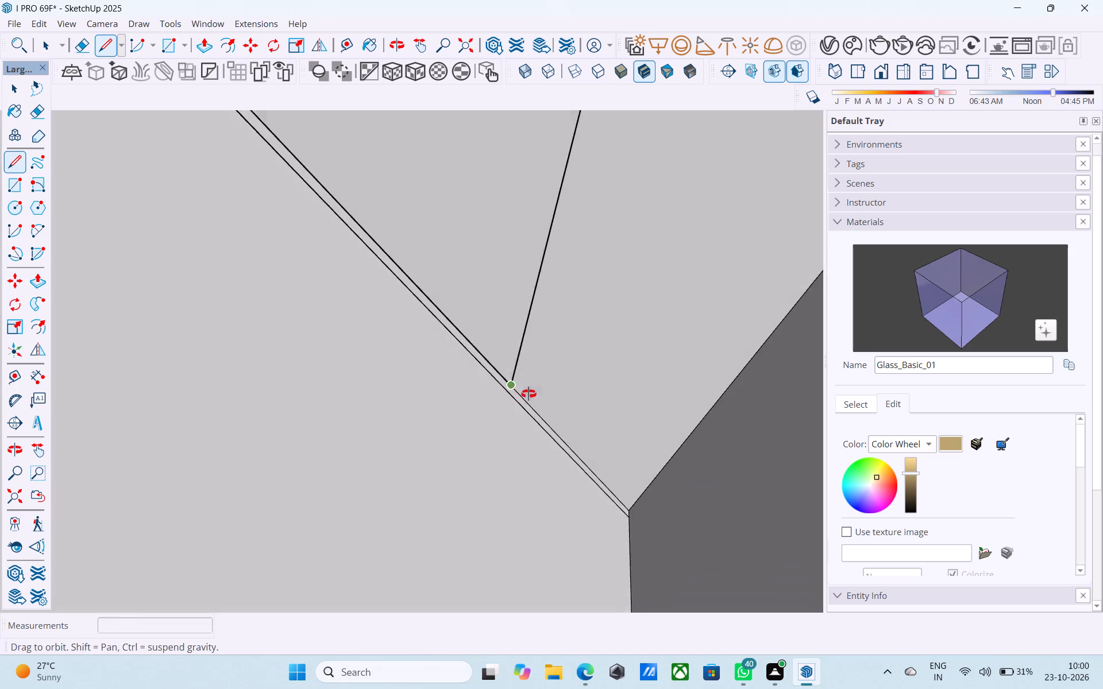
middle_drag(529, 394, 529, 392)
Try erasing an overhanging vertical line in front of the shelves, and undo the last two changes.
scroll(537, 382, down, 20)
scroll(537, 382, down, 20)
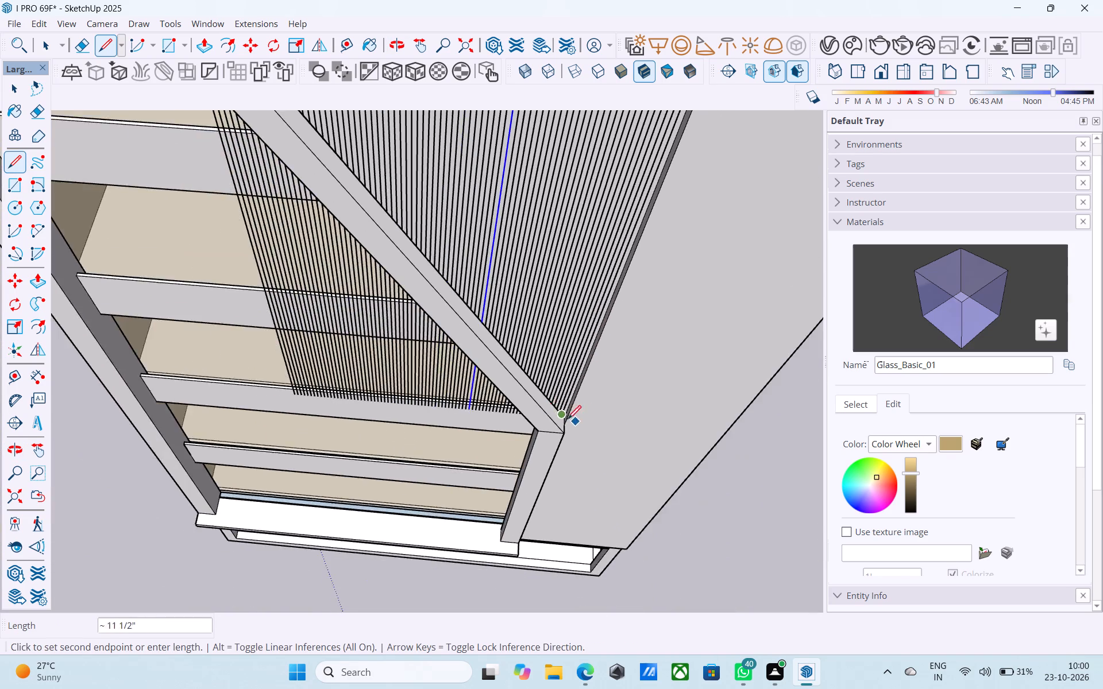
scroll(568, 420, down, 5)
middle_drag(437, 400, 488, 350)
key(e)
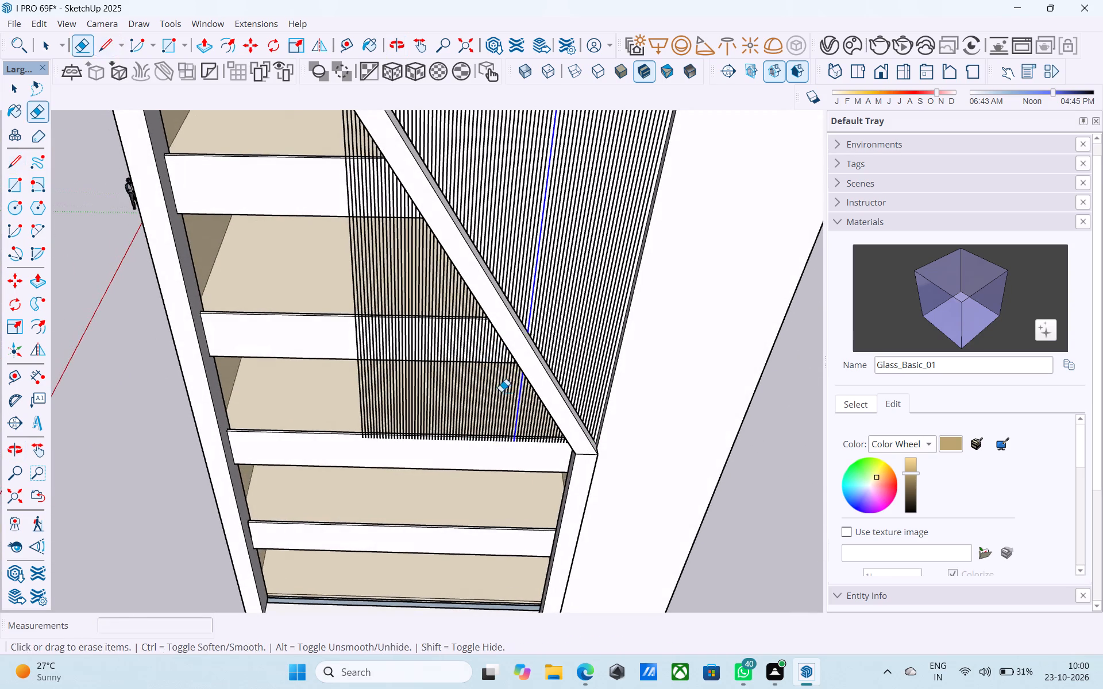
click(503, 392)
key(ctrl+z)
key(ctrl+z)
Examine from several sides how the vertical lines meet the diagonal board's edges and overlap the shelves.
scroll(499, 393, down, 4)
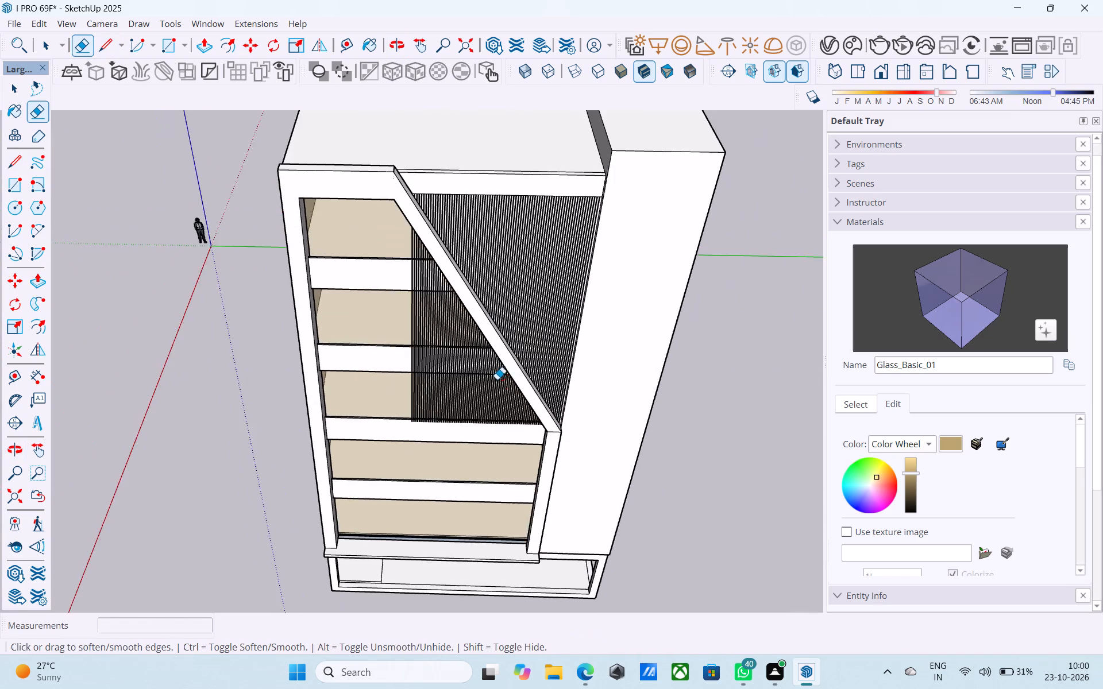
scroll(497, 380, down, 4)
shift+middle_drag(499, 357, 264, 468)
scroll(421, 393, up, 13)
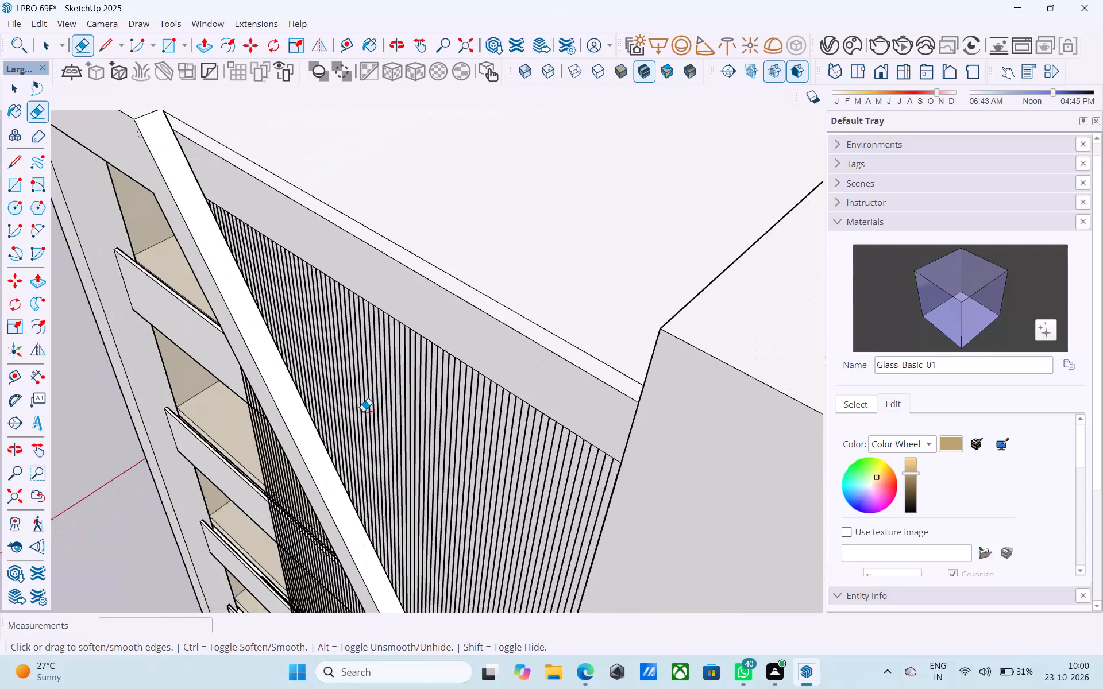
scroll(363, 411, up, 6)
scroll(353, 412, down, 2)
middle_drag(341, 414, 305, 393)
scroll(276, 370, up, 8)
middle_drag(275, 378, 227, 370)
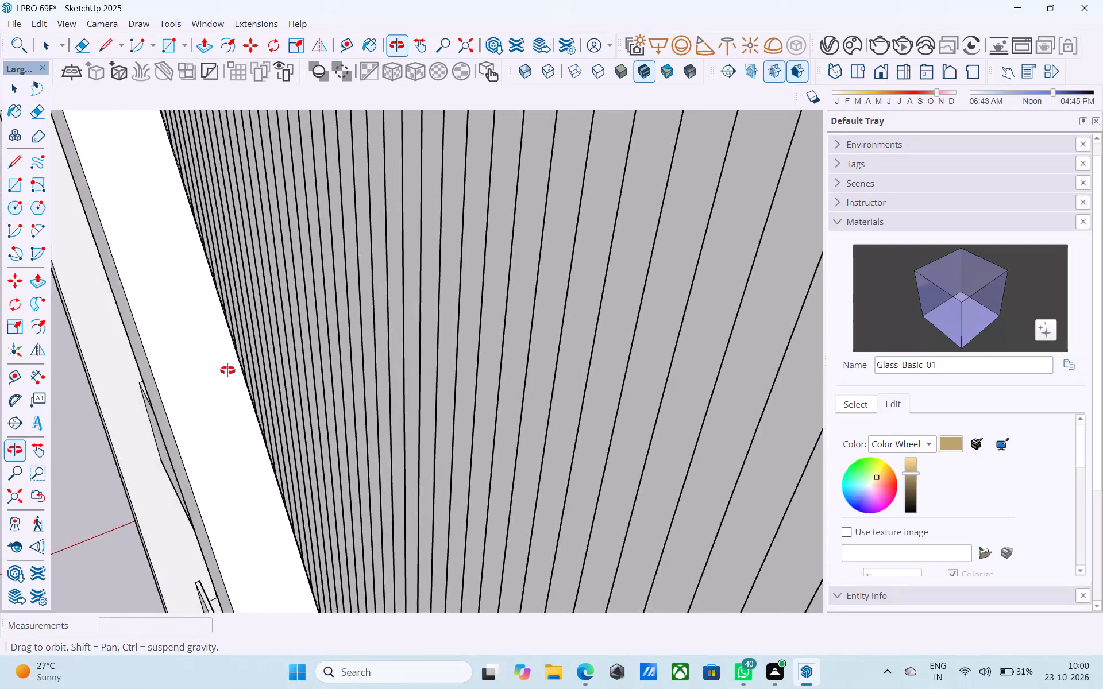
middle_drag(227, 370, 232, 372)
scroll(228, 370, up, 15)
key(space)
middle_drag(237, 402, 189, 398)
scroll(192, 400, up, 9)
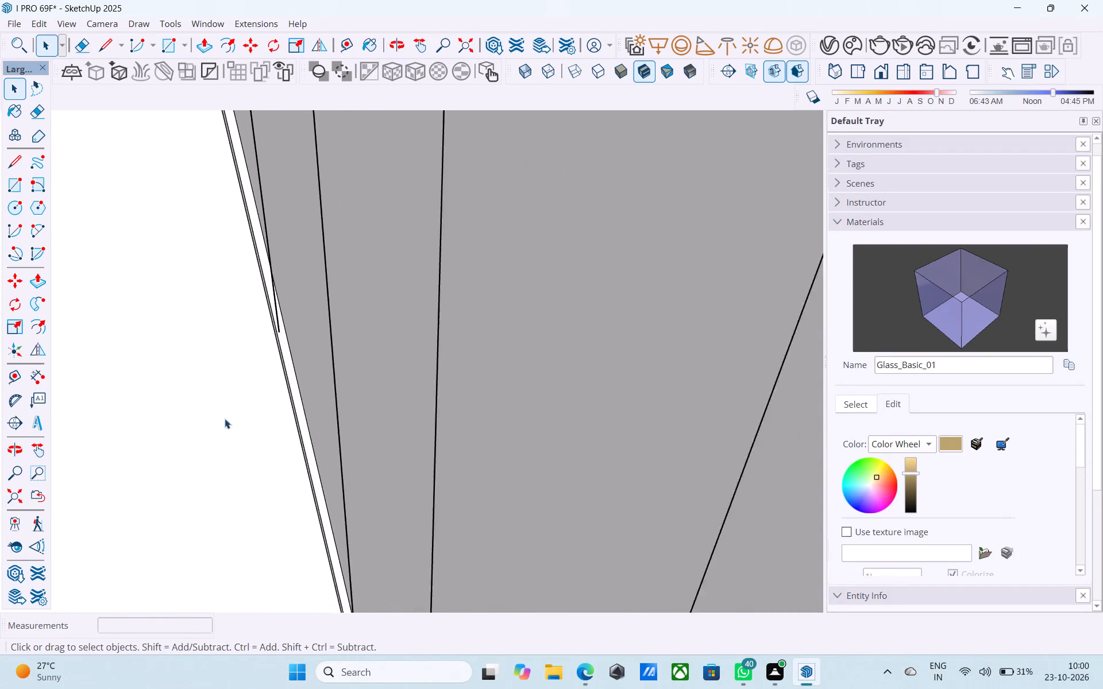
middle_drag(231, 420, 526, 362)
scroll(519, 360, down, 20)
scroll(519, 360, down, 8)
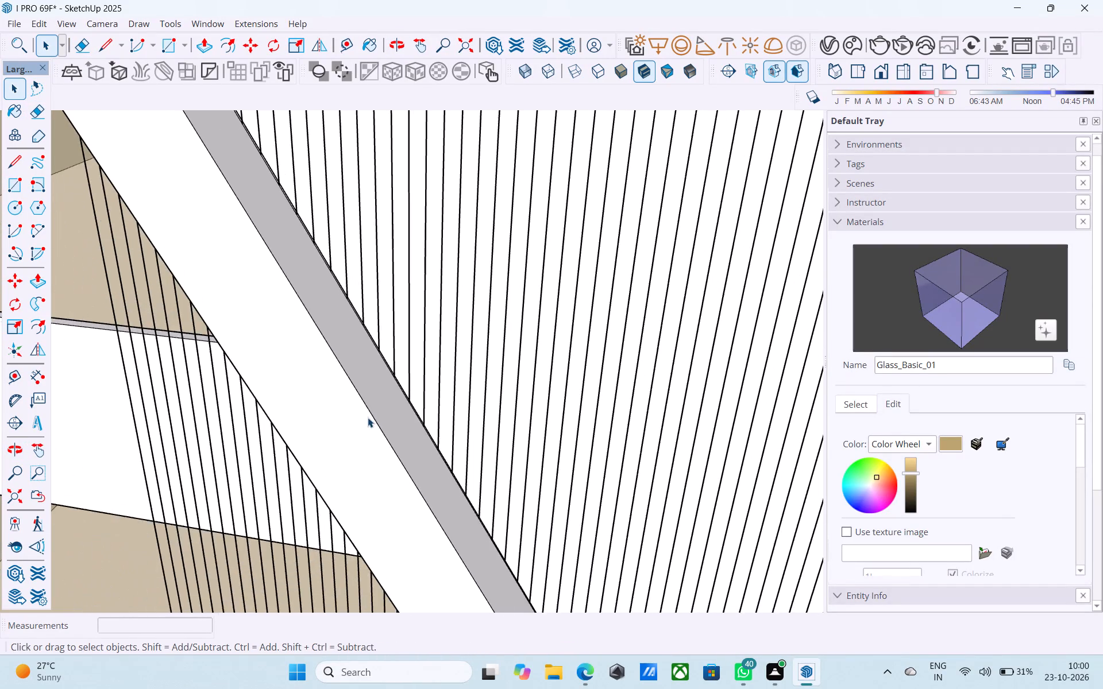
scroll(368, 417, down, 5)
middle_drag(361, 412, 496, 339)
scroll(423, 321, down, 4)
scroll(395, 327, up, 1)
scroll(379, 330, down, 1)
scroll(631, 327, up, 2)
scroll(614, 322, down, 12)
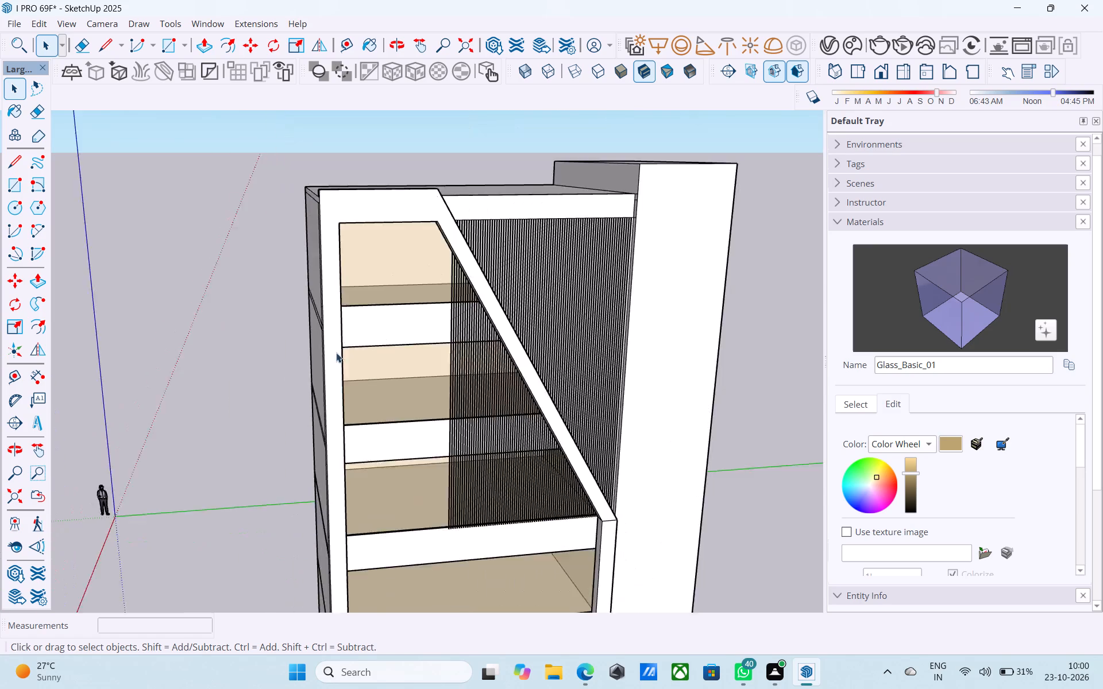
scroll(336, 353, down, 4)
Draw a line about 29' long down the diagonal board's inner edge, from the first overhanging vertical line to the last one near the post.
middle_drag(452, 366, 612, 269)
scroll(453, 258, up, 20)
scroll(453, 258, up, 1)
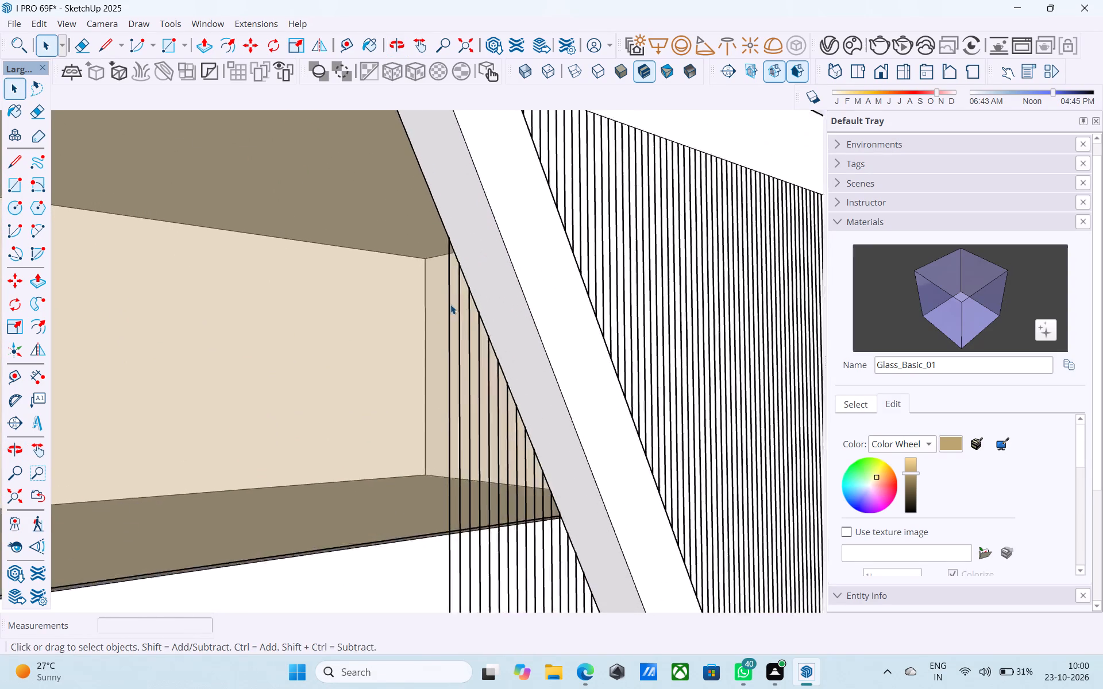
scroll(450, 304, up, 4)
middle_drag(450, 304, 527, 310)
key(l)
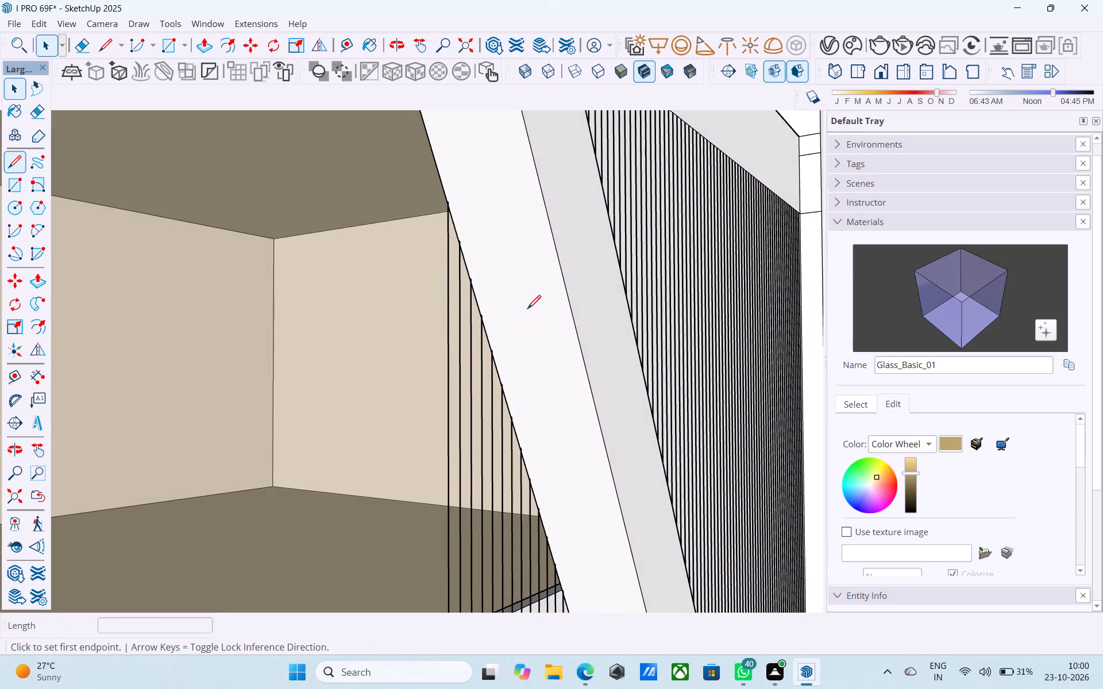
click(448, 204)
scroll(452, 218, down, 4)
scroll(485, 299, down, 6)
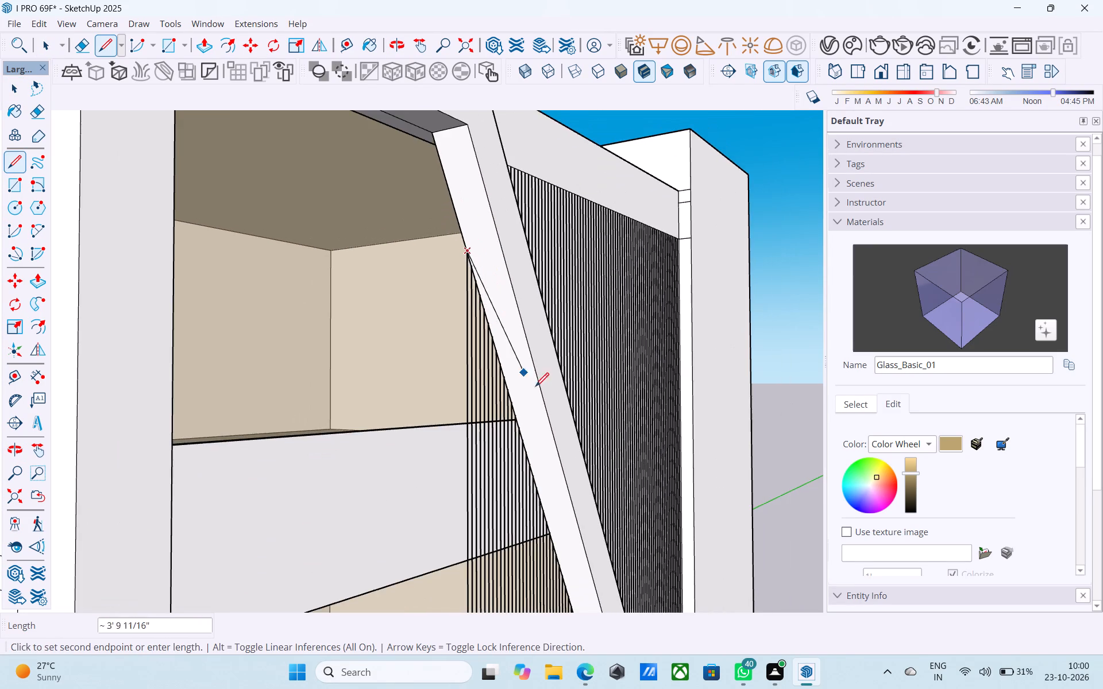
scroll(551, 409, down, 2)
shift+middle_drag(553, 411, 466, 142)
shift+middle_drag(523, 406, 417, 98)
shift+scroll(466, 361, up, 13)
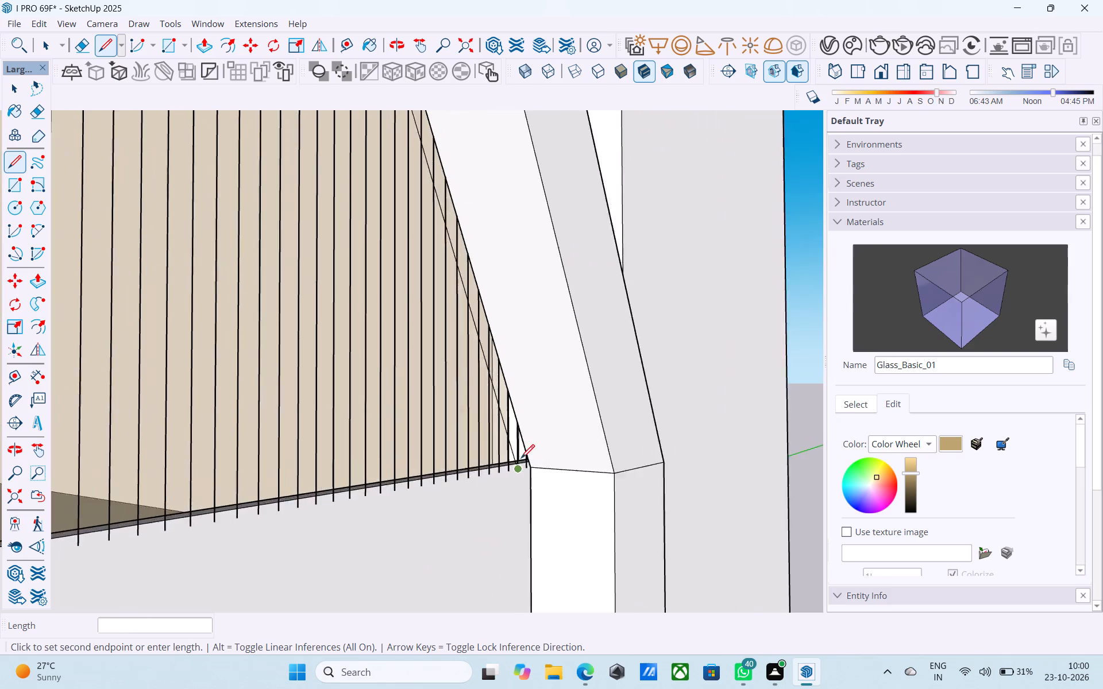
shift+scroll(521, 459, up, 13)
middle_drag(524, 462, 585, 440)
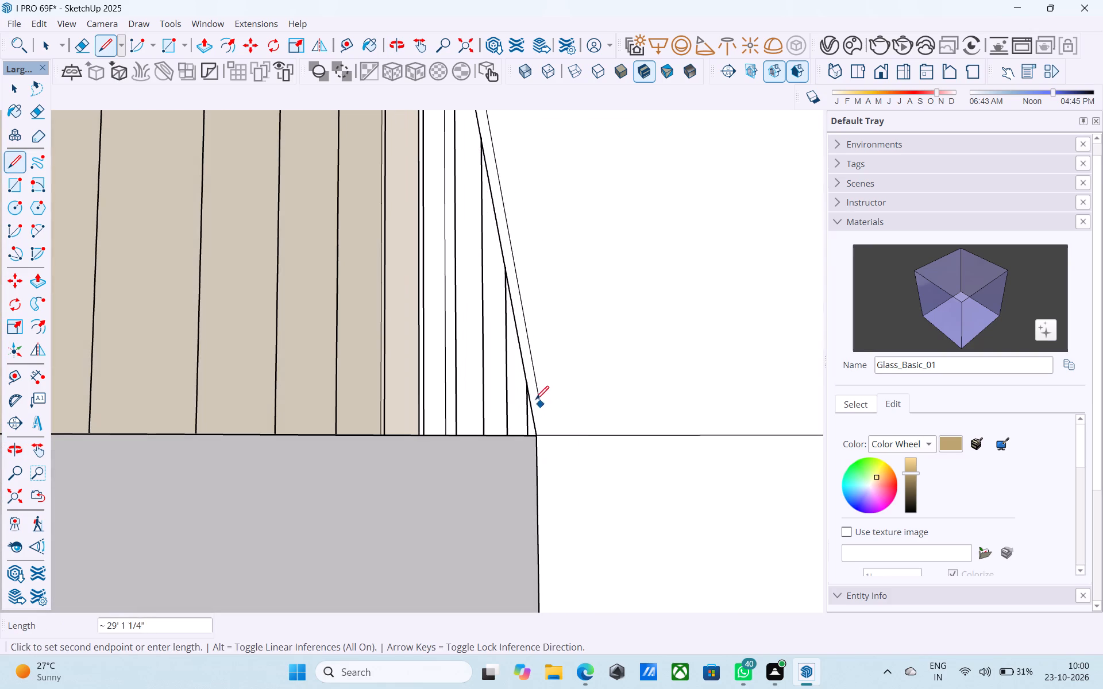
click(527, 389)
key(space)
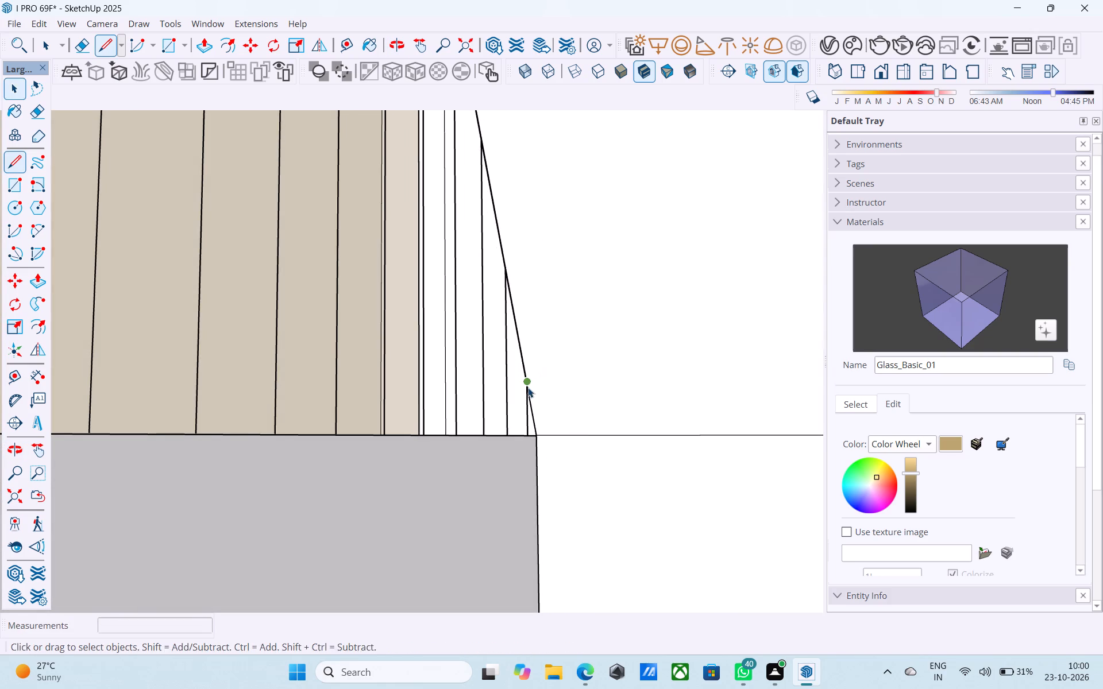
Erase one overhanging vertical line beside the lower end of the diagonal board.
key(r)
key(e)
click(508, 382)
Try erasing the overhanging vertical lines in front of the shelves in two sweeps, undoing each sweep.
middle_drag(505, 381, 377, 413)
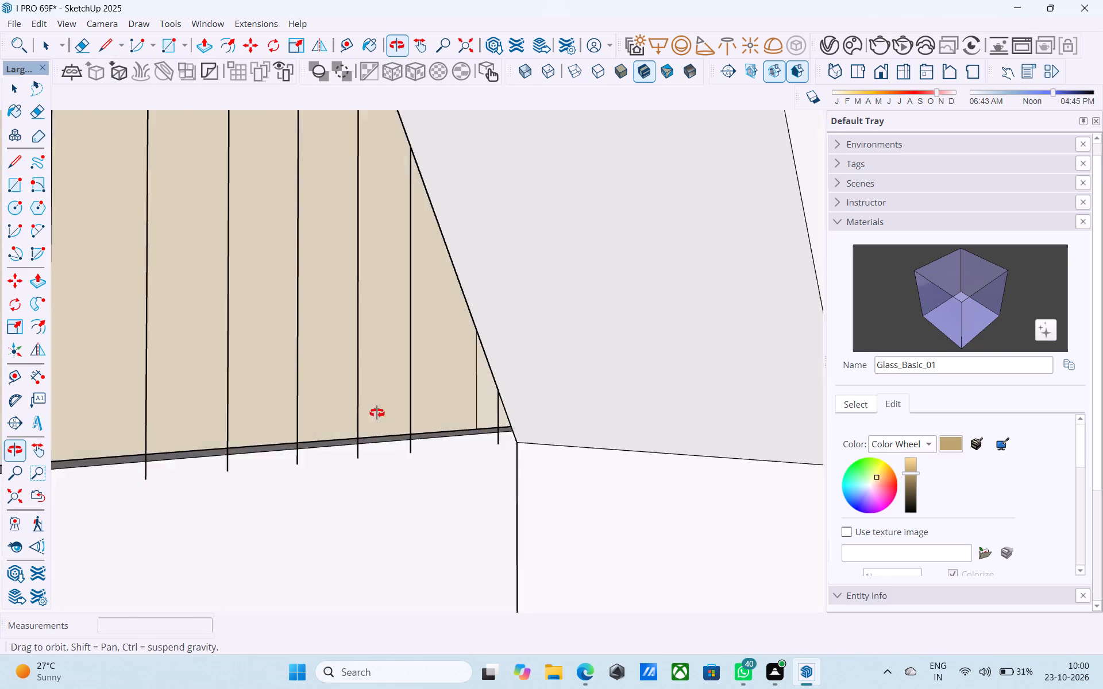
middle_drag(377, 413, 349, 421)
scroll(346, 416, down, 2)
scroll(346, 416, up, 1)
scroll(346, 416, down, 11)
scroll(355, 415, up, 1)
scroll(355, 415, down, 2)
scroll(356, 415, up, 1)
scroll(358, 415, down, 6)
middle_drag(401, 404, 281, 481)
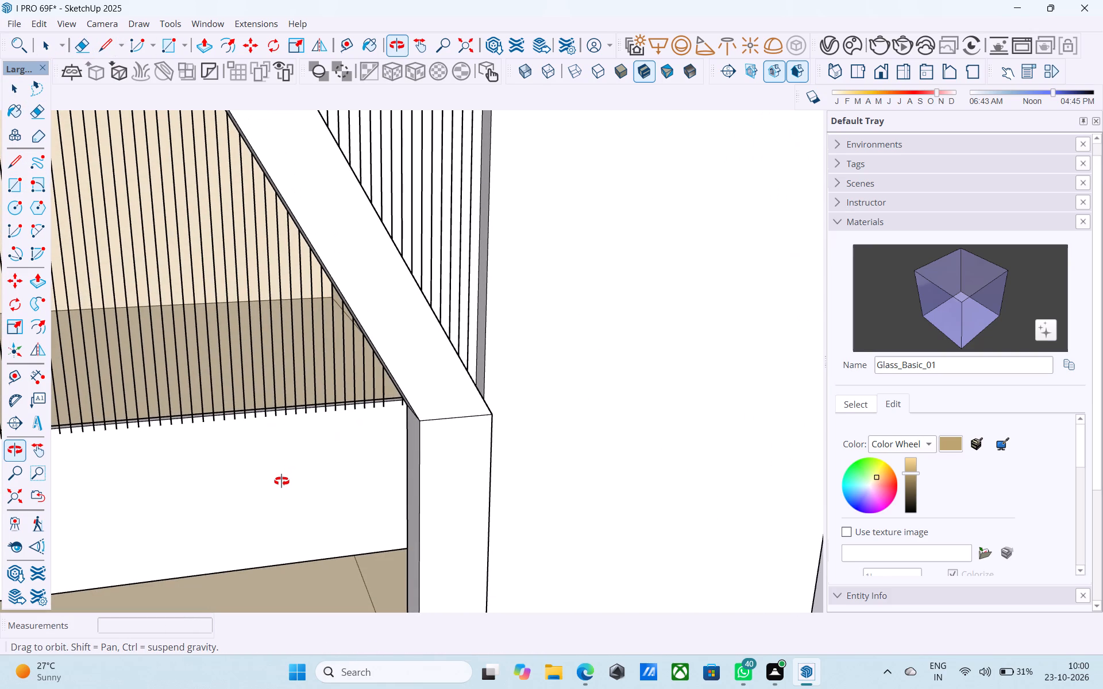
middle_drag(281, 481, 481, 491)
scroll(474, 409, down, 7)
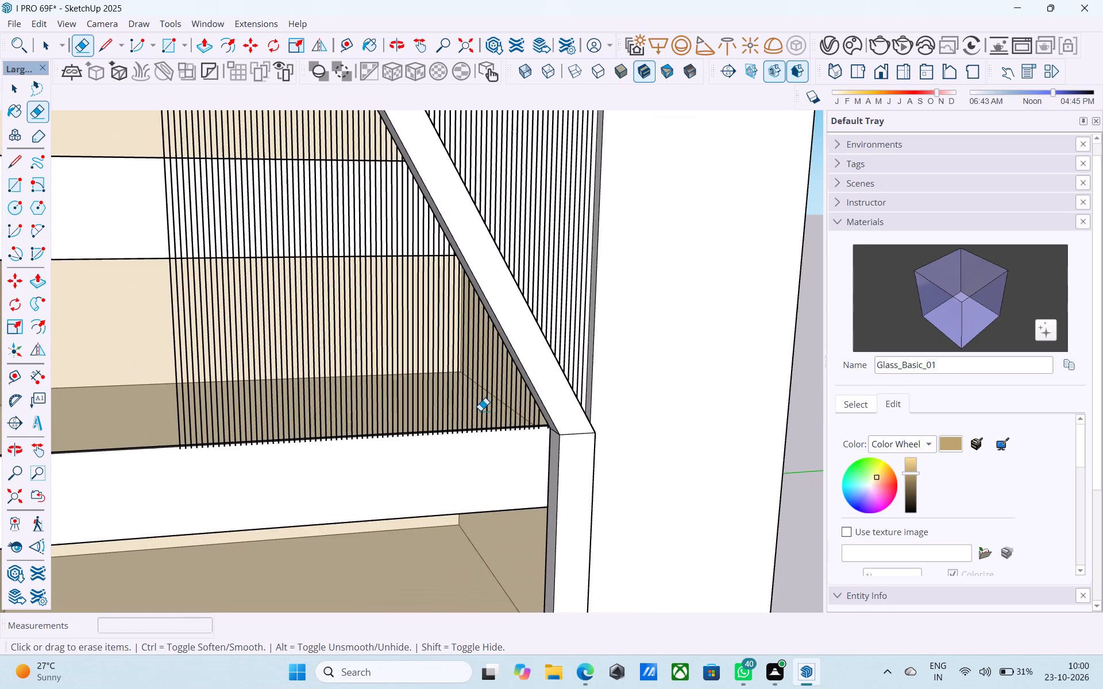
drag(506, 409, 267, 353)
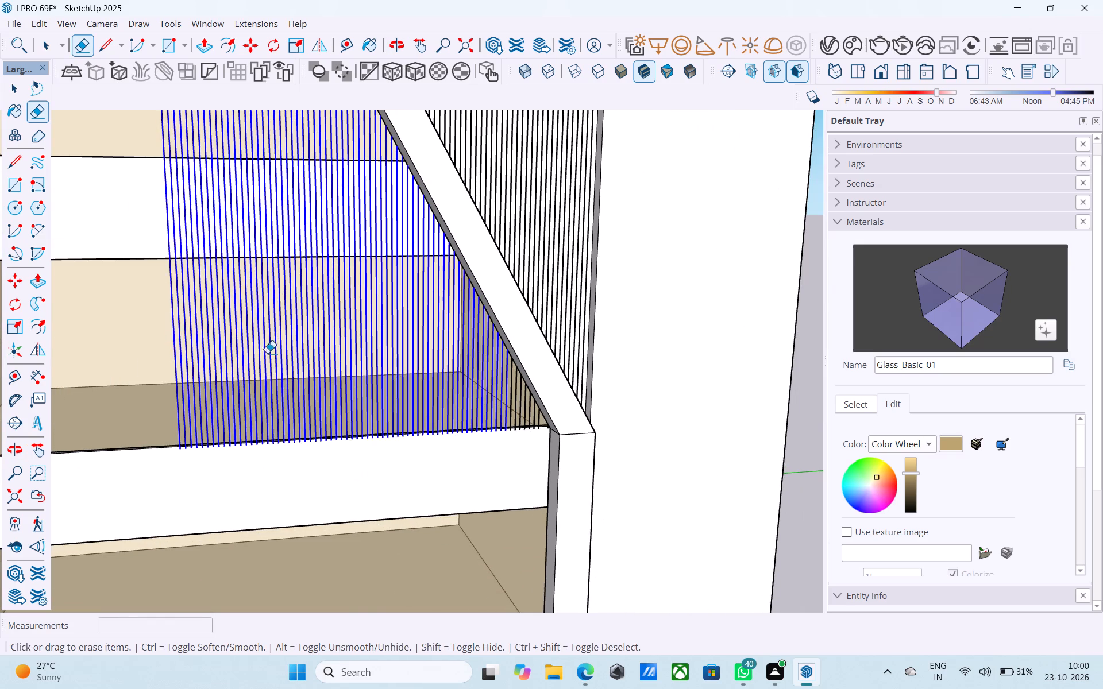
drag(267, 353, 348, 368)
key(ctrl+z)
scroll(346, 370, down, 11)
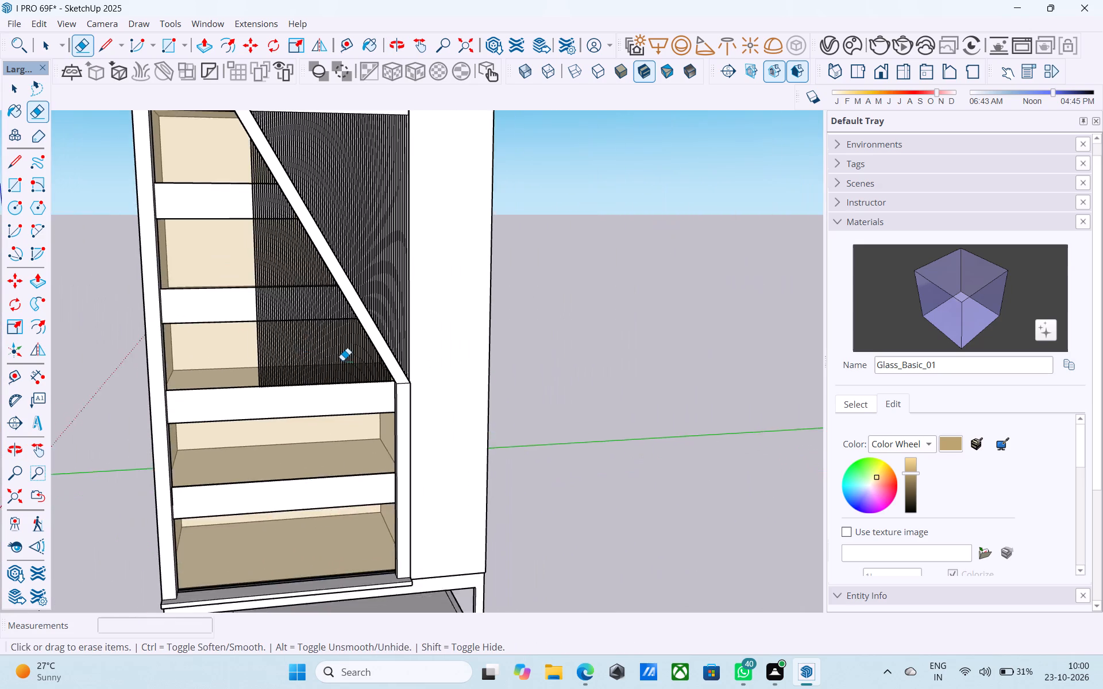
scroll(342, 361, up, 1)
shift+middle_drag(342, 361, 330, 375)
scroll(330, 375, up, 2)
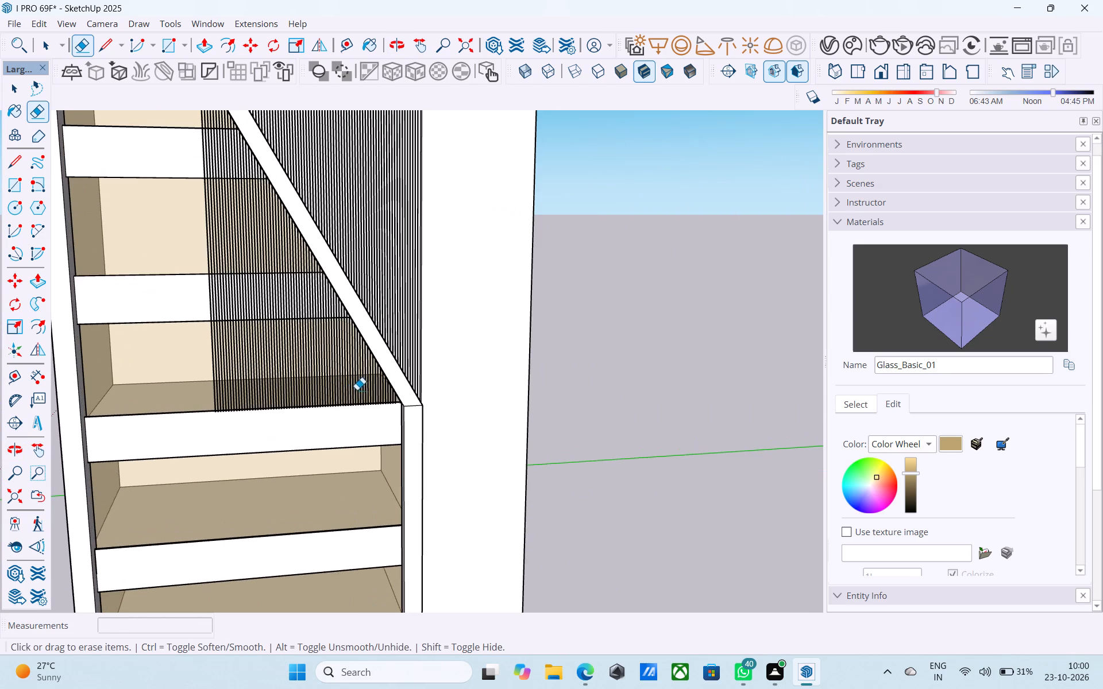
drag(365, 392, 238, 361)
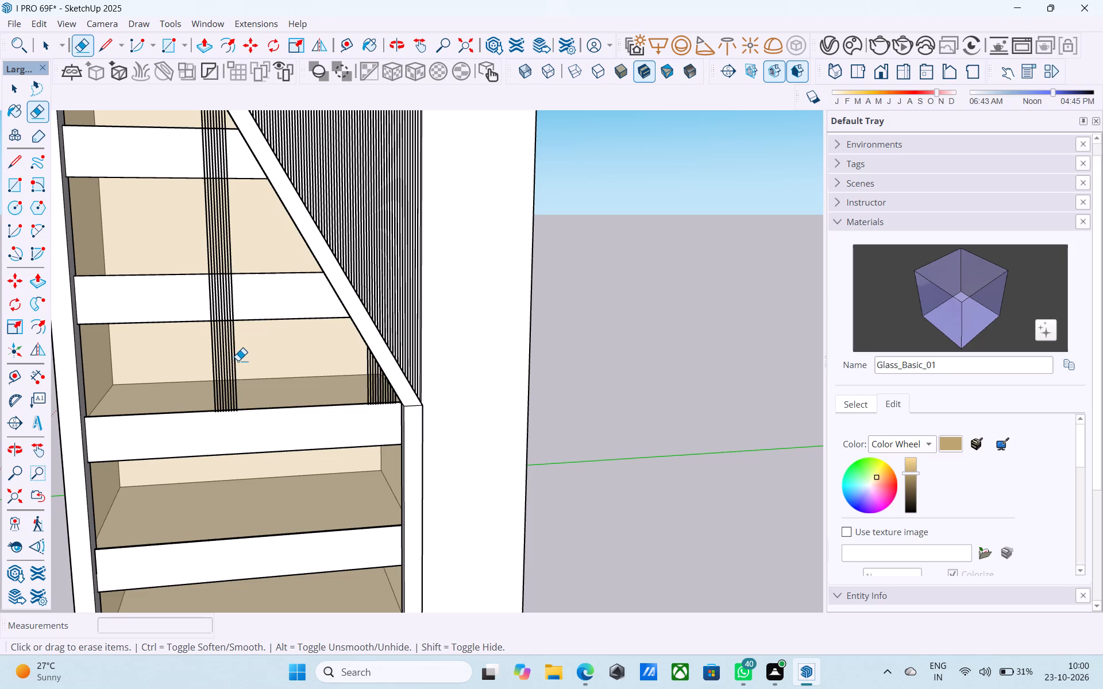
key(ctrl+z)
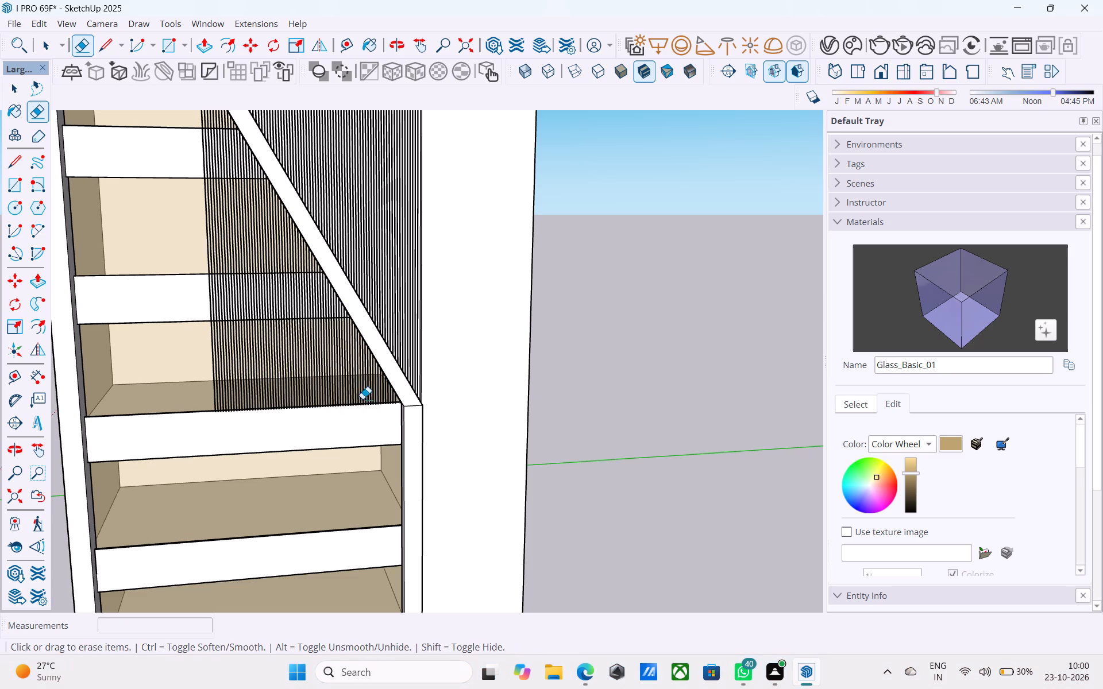
Erase the overhanging vertical lines in front of the shelves, except the short ones at the diagonal board's lower corner.
drag(375, 400, 292, 366)
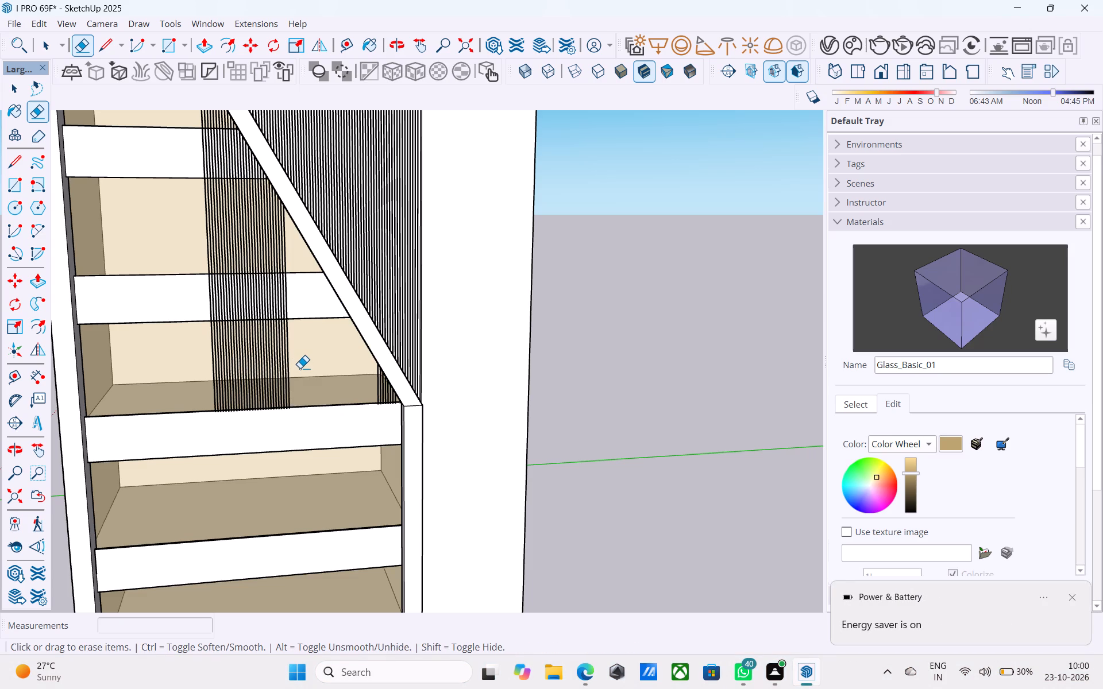
scroll(300, 368, up, 4)
scroll(296, 371, down, 4)
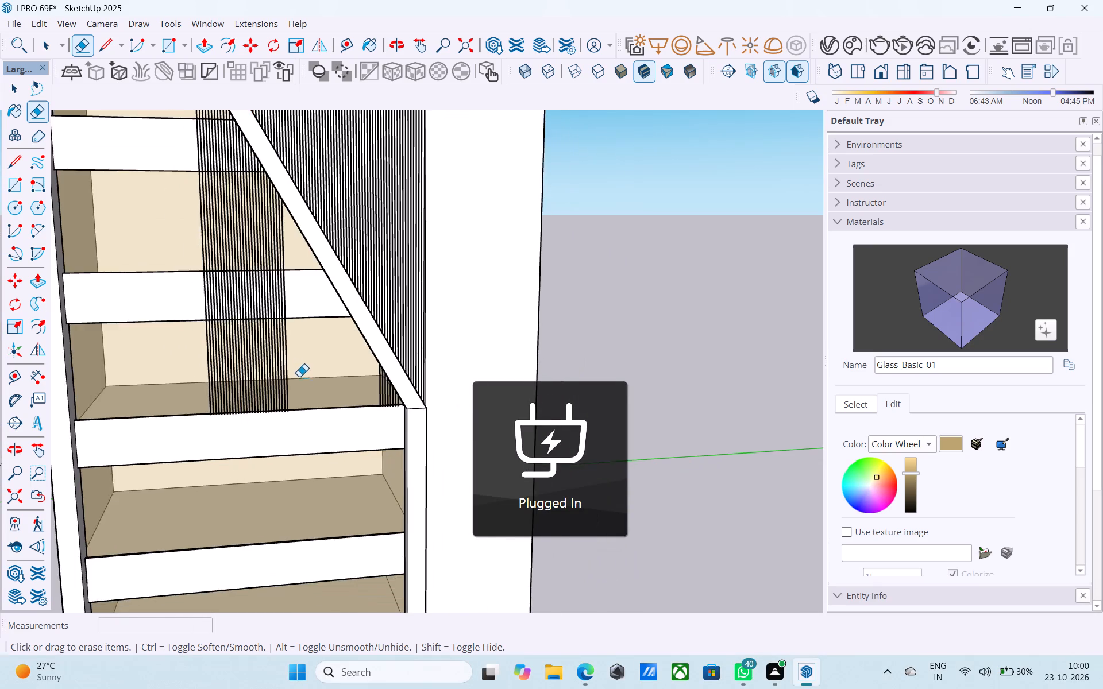
middle_drag(300, 377, 346, 412)
drag(338, 407, 239, 382)
scroll(265, 358, down, 5)
Erase the remaining short vertical lines in the corner between the shelf front and the diagonal board's lower end.
shift+middle_drag(277, 355, 277, 370)
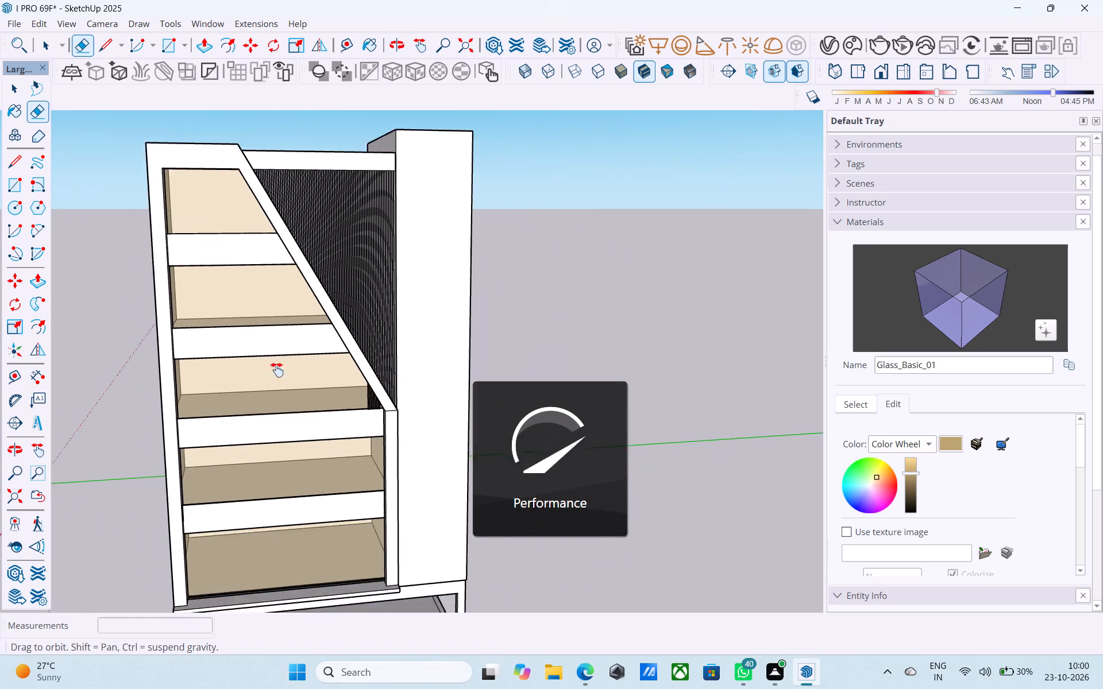
shift+middle_drag(277, 370, 408, 433)
scroll(398, 470, up, 15)
middle_drag(348, 505, 337, 427)
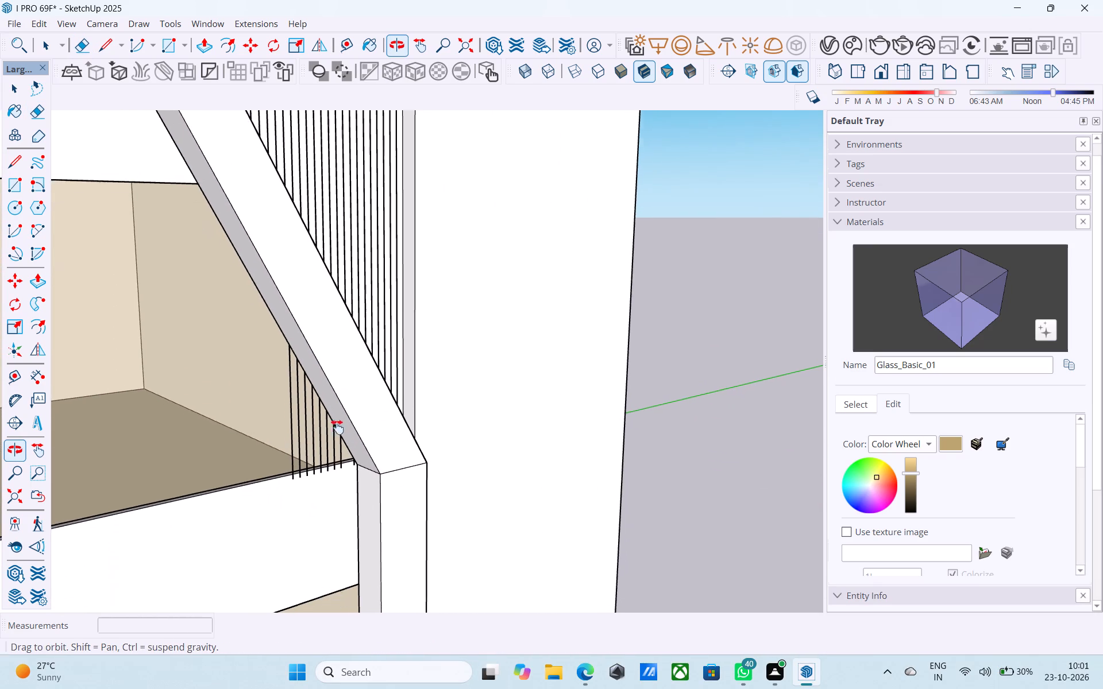
middle_drag(337, 427, 337, 427)
shift+middle_drag(313, 453, 325, 392)
scroll(329, 396, up, 5)
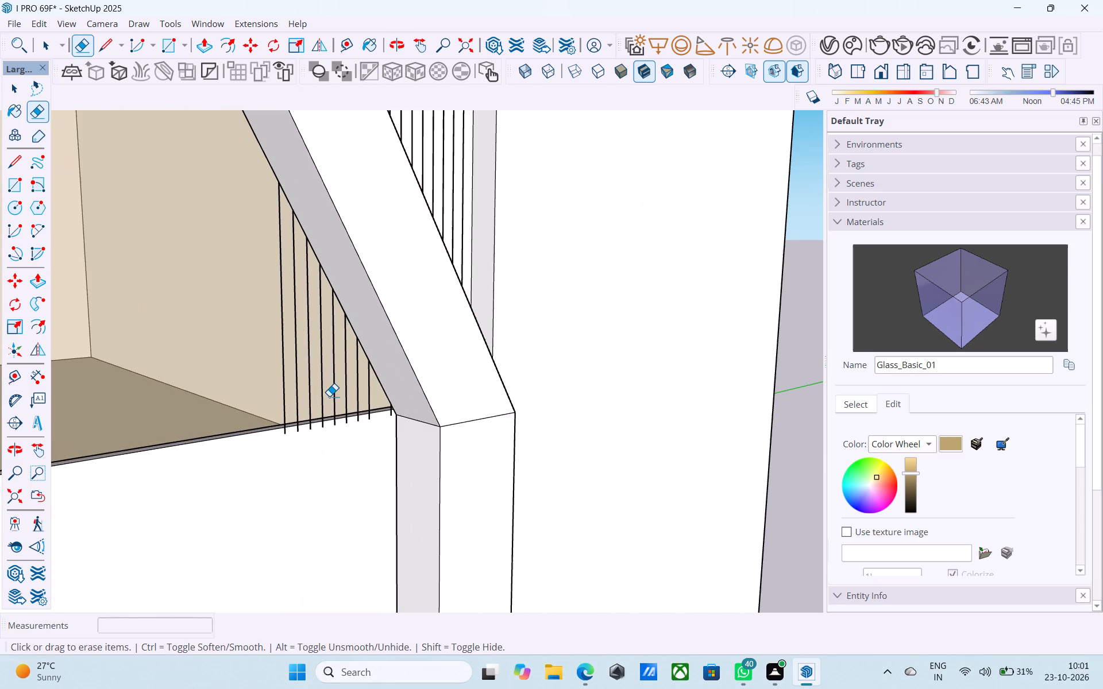
scroll(368, 412, up, 5)
drag(379, 397, 199, 284)
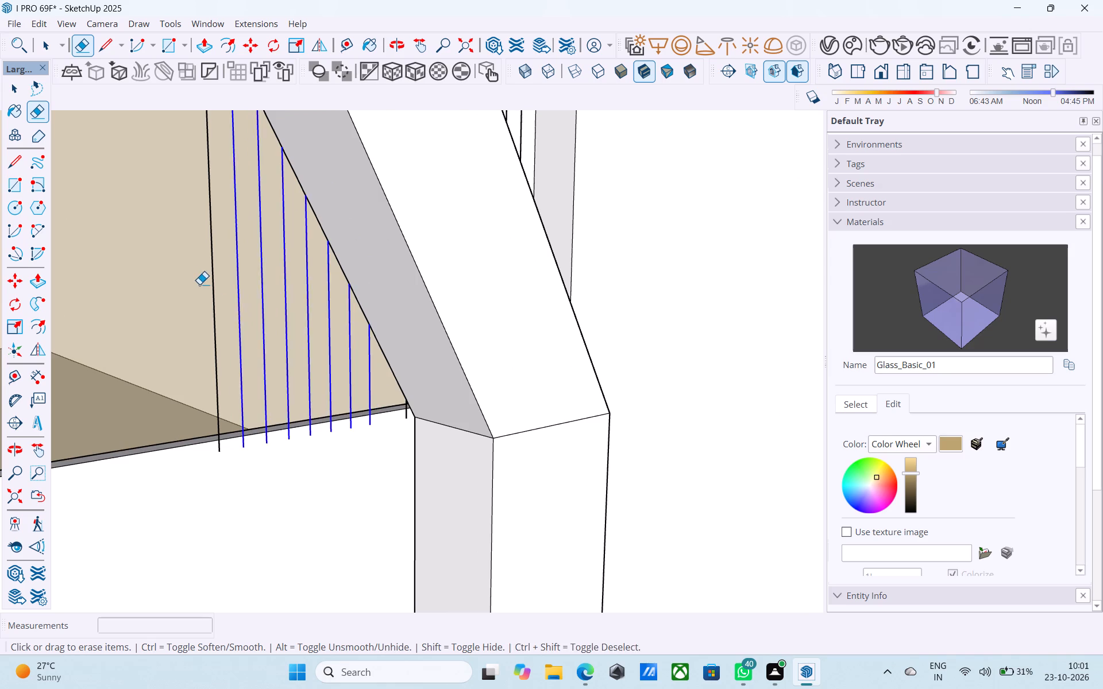
drag(199, 284, 196, 282)
scroll(198, 281, down, 5)
scroll(316, 366, up, 15)
click(340, 347)
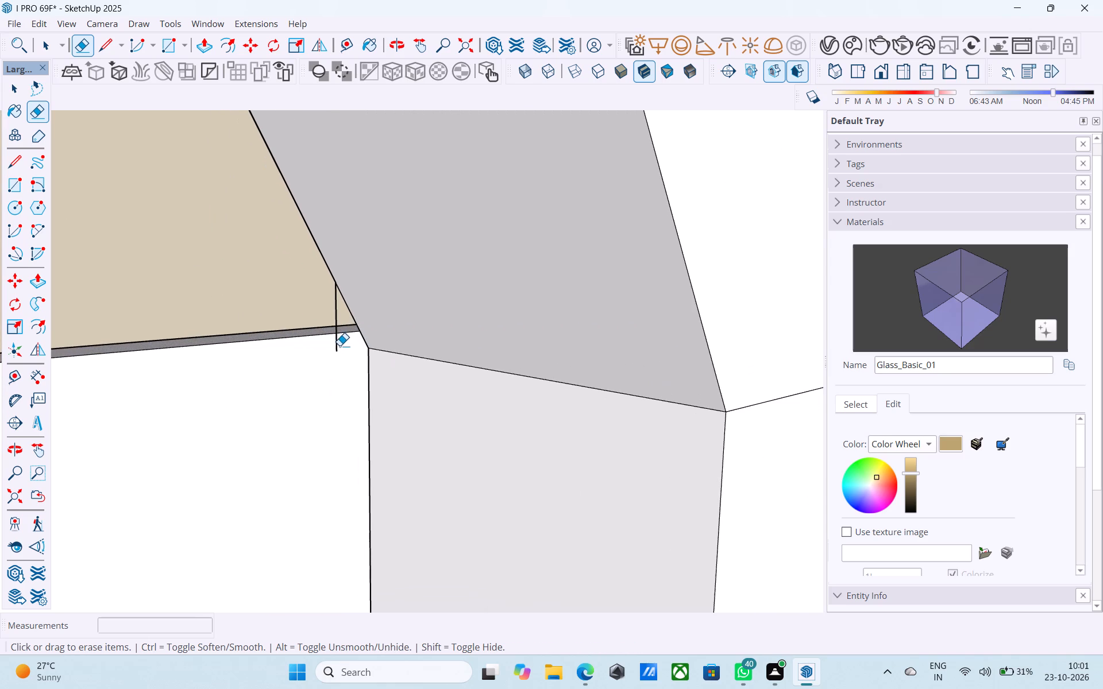
scroll(337, 345, down, 3)
scroll(337, 345, up, 1)
scroll(337, 345, down, 6)
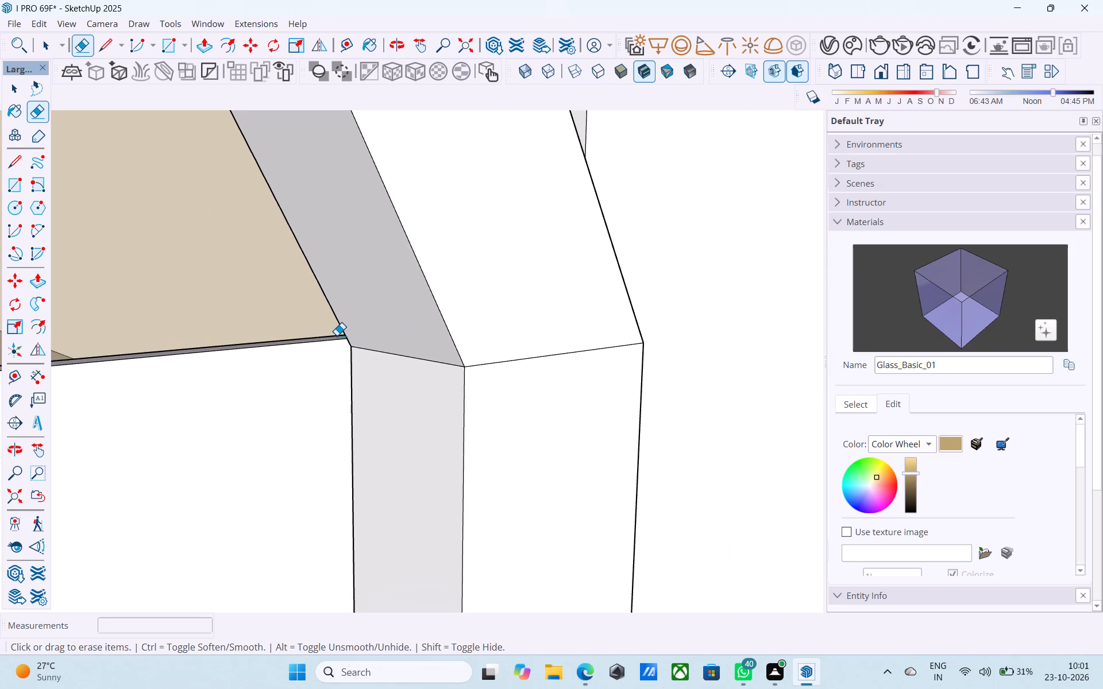
scroll(337, 335, down, 20)
scroll(337, 335, down, 1)
scroll(359, 353, up, 1)
scroll(360, 353, down, 13)
Erase the short seam line where the diagonal board meets the top of the vertical post.
middle_drag(414, 370, 225, 427)
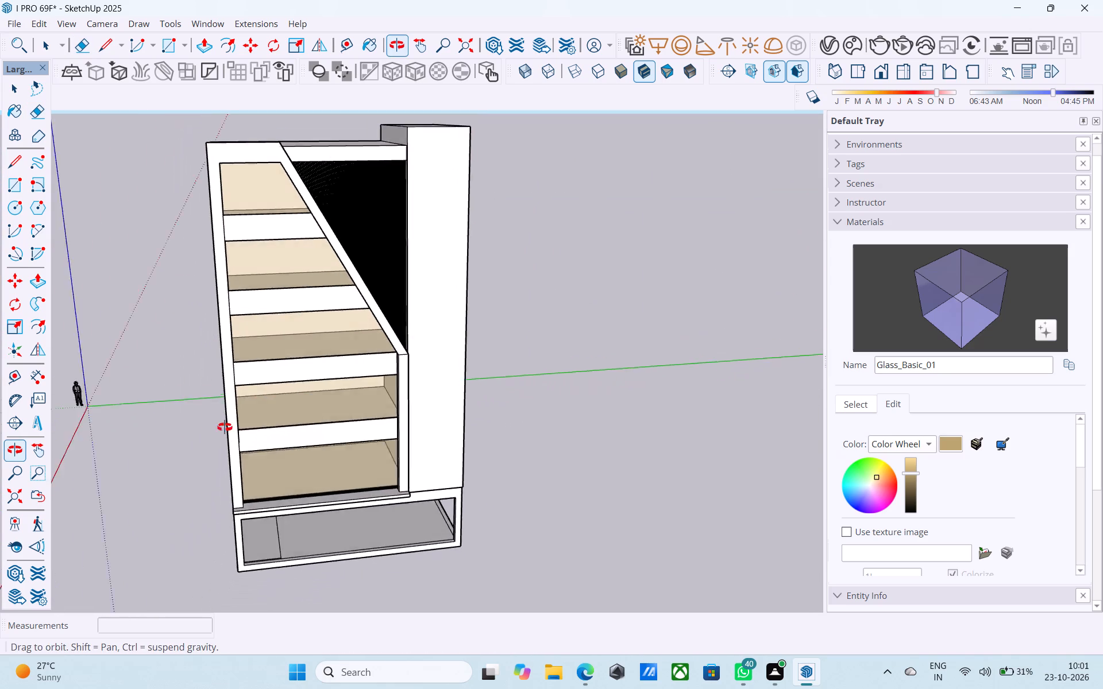
middle_drag(225, 427, 212, 428)
shift+middle_drag(350, 367, 349, 307)
scroll(341, 310, up, 5)
shift+middle_drag(423, 287, 406, 327)
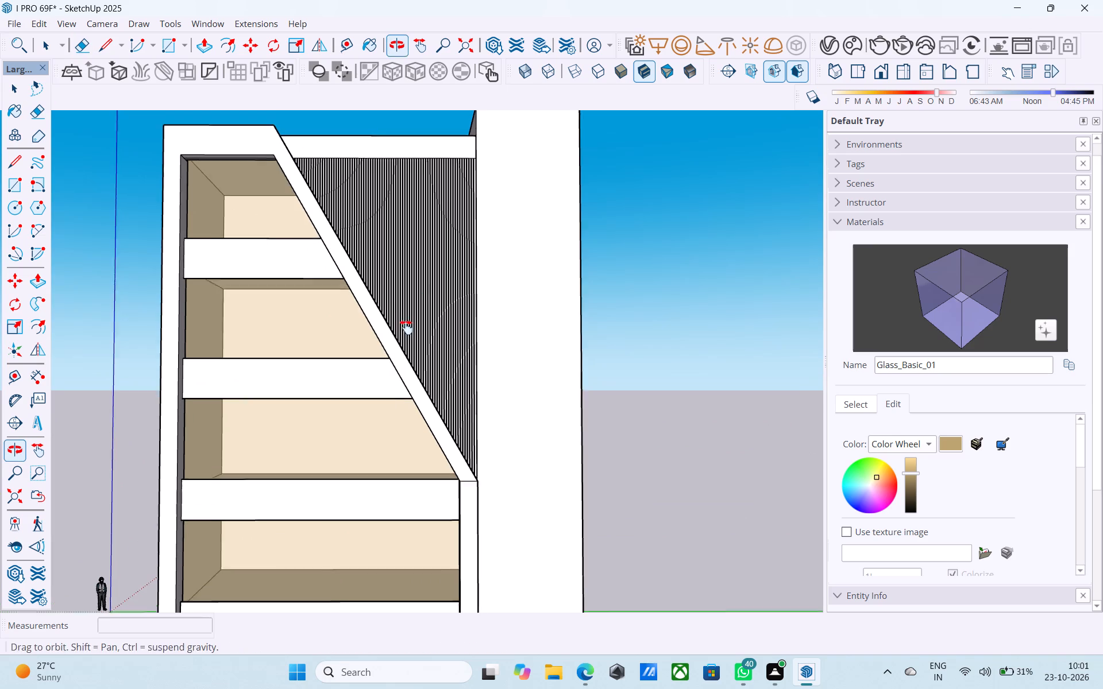
shift+middle_drag(406, 327, 404, 332)
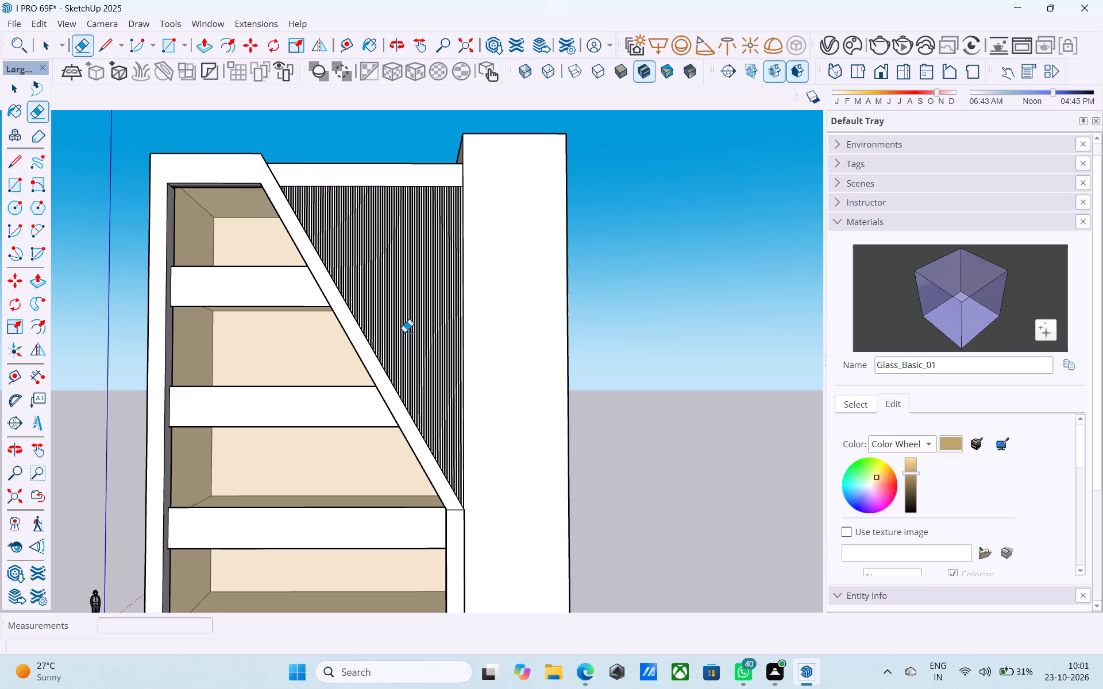
key(space)
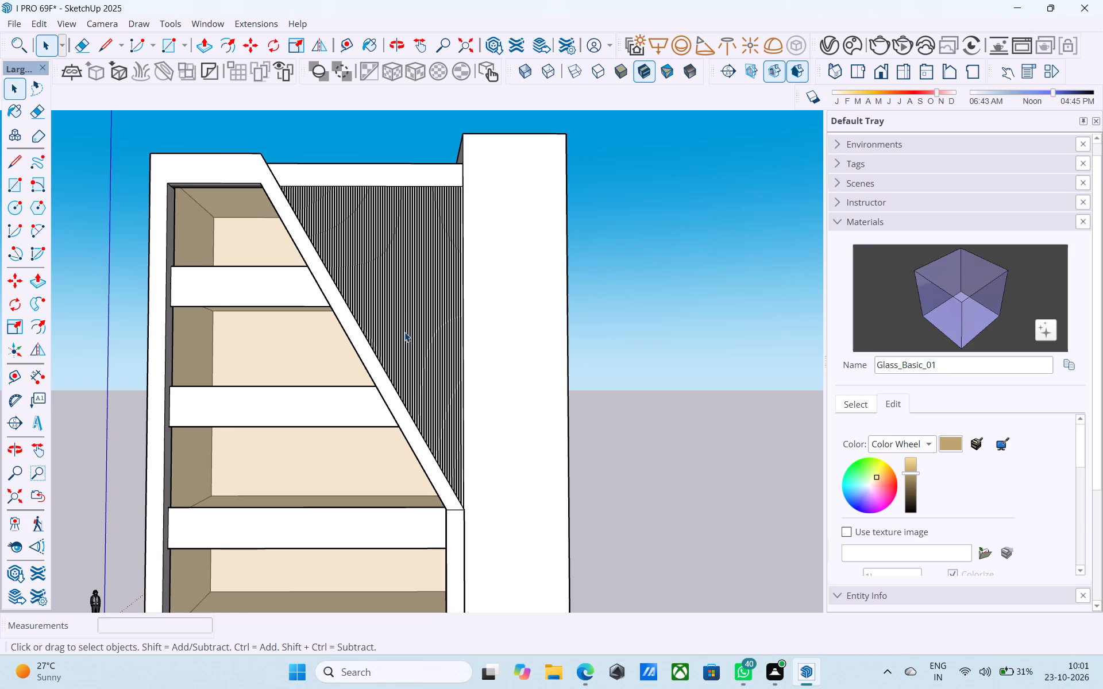
scroll(372, 277, down, 3)
scroll(372, 277, up, 1)
scroll(372, 277, down, 3)
middle_drag(376, 296, 385, 358)
scroll(415, 429, up, 14)
key(e)
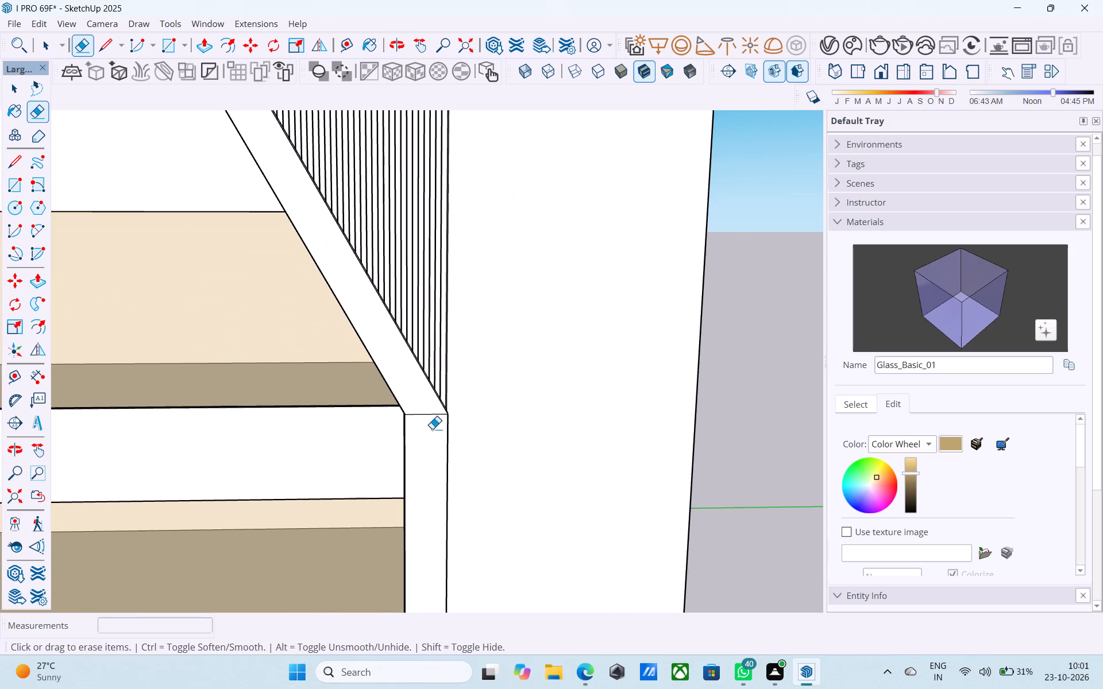
drag(427, 424, 417, 401)
scroll(412, 398, down, 12)
key(space)
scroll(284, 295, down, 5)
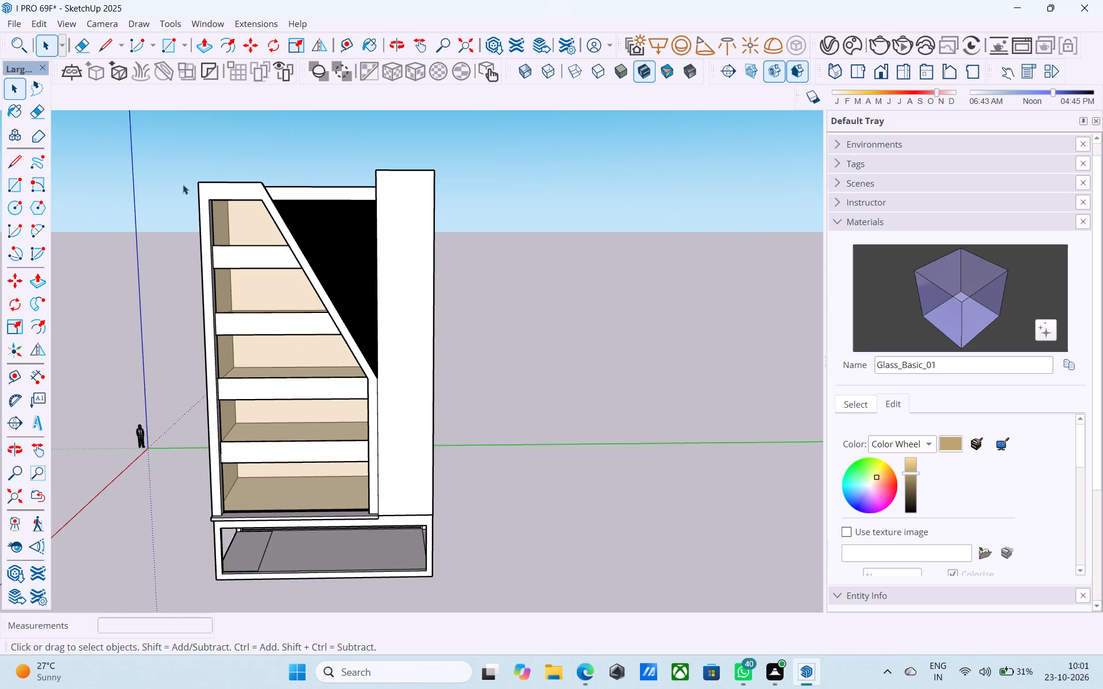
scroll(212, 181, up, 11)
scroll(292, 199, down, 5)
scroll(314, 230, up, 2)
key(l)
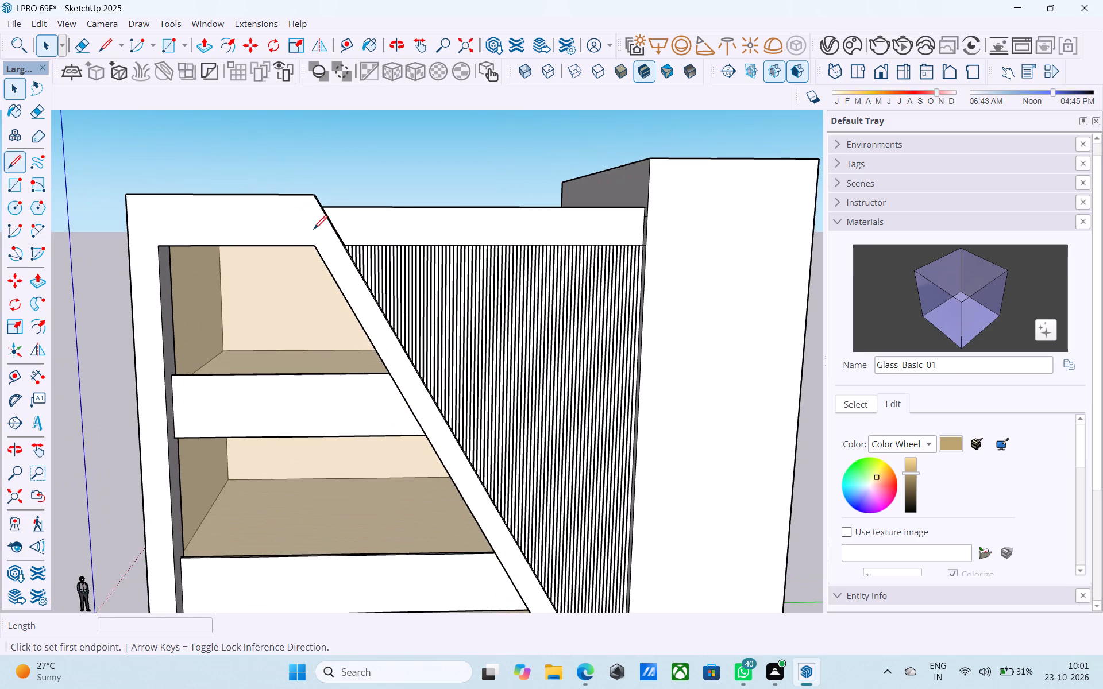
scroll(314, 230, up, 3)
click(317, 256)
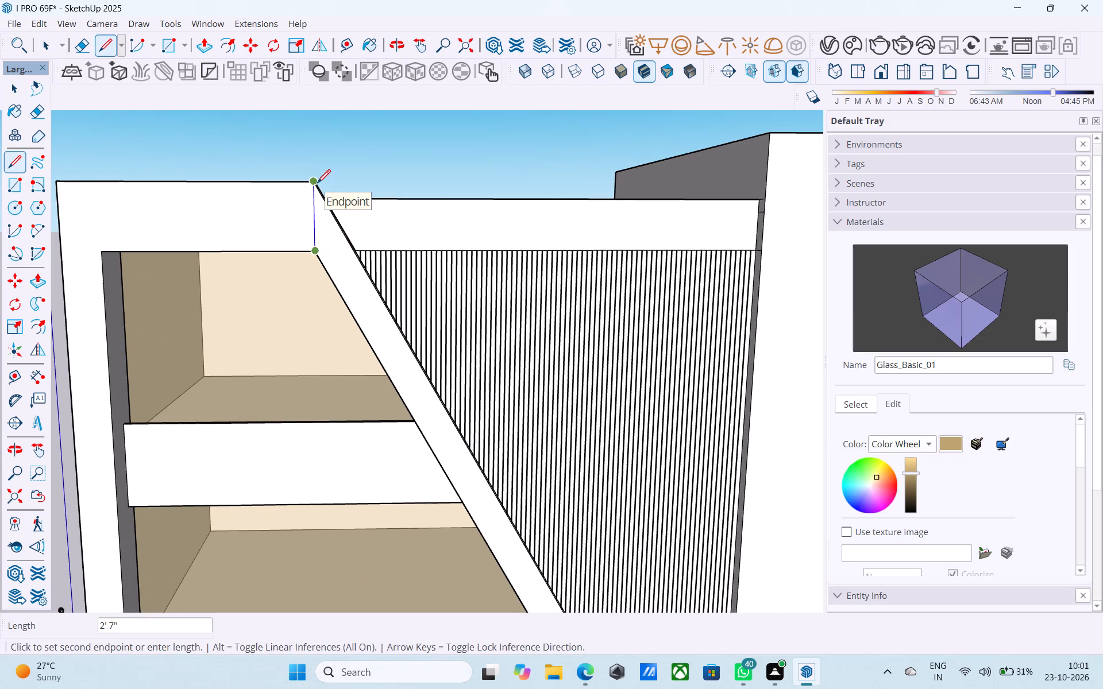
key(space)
Save the model.
scroll(317, 184, down, 3)
key(ctrl+s)
scroll(317, 184, down, 6)
key(space)
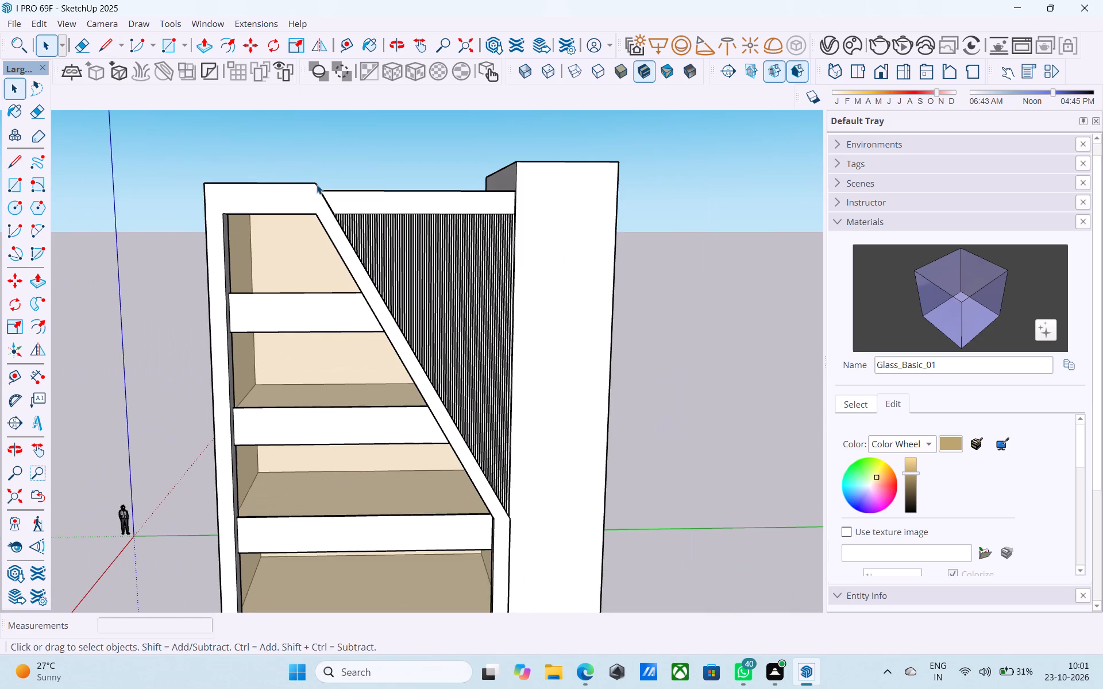
Erase the stray dividing line across the floor of the open base frame under the unit.
scroll(317, 184, down, 12)
scroll(236, 185, down, 15)
scroll(252, 208, up, 5)
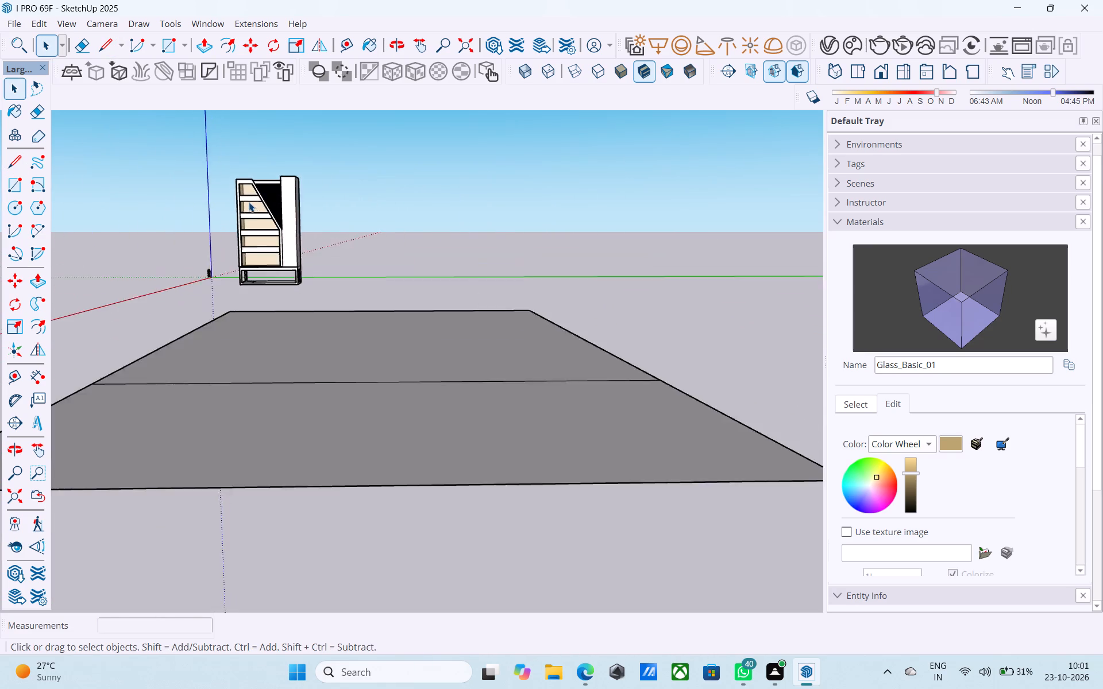
scroll(249, 202, up, 3)
scroll(248, 202, down, 5)
middle_click(248, 201)
scroll(248, 201, up, 10)
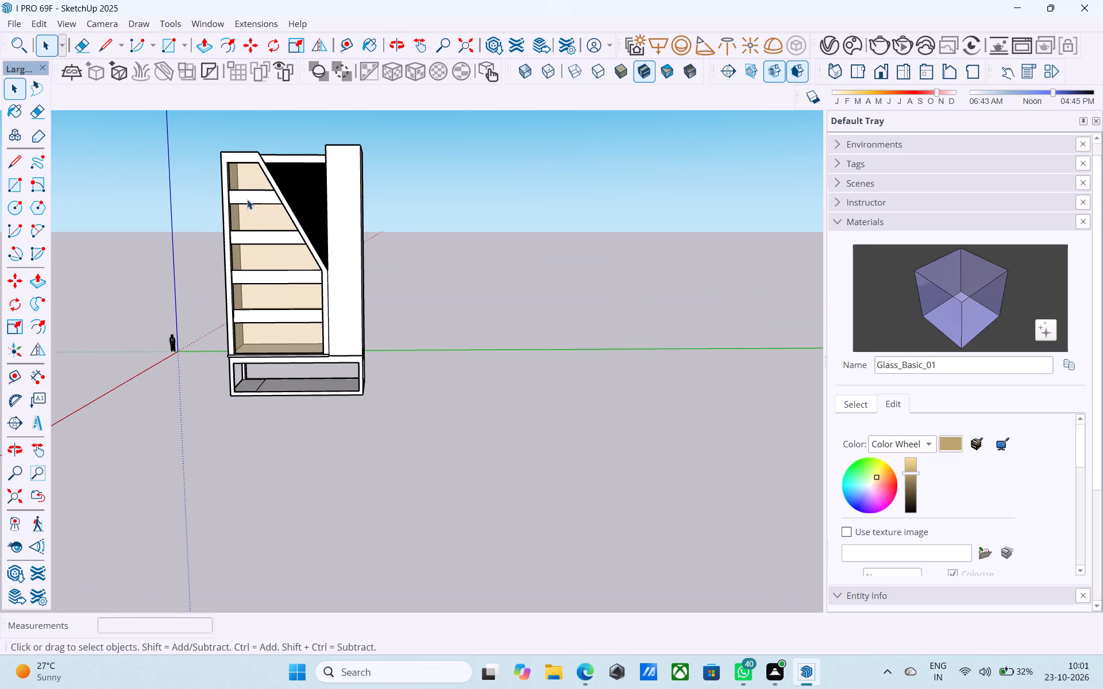
middle_drag(247, 199, 292, 191)
scroll(300, 321, up, 18)
key(e)
drag(218, 427, 202, 431)
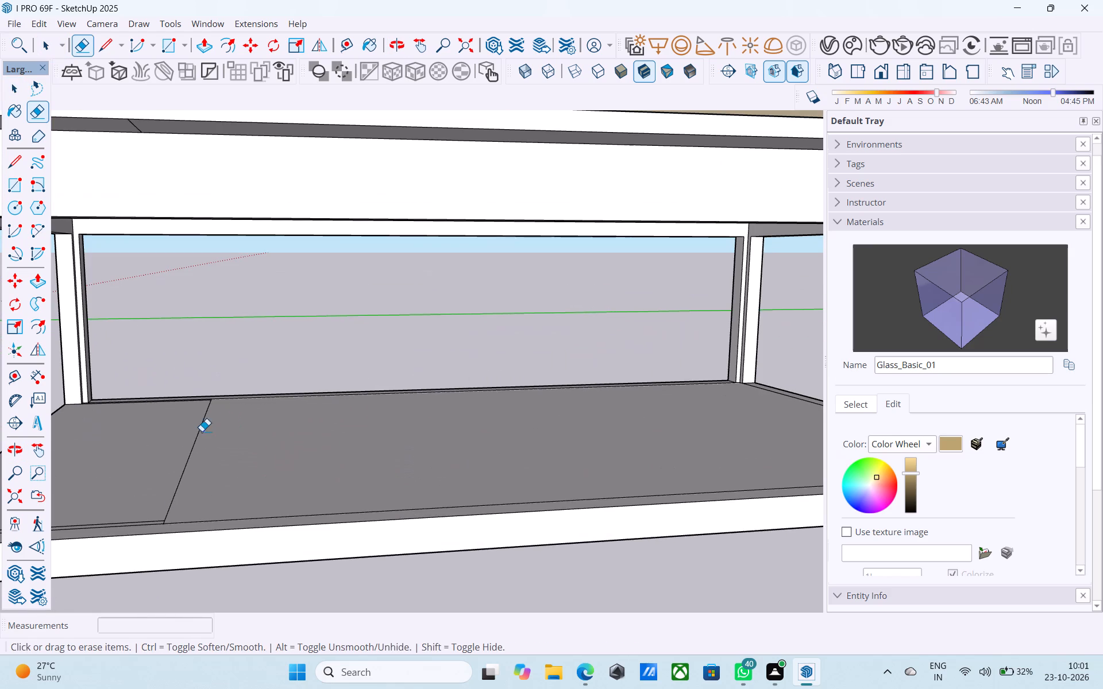
drag(202, 431, 195, 435)
key(space)
scroll(215, 274, down, 15)
middle_drag(243, 208, 245, 230)
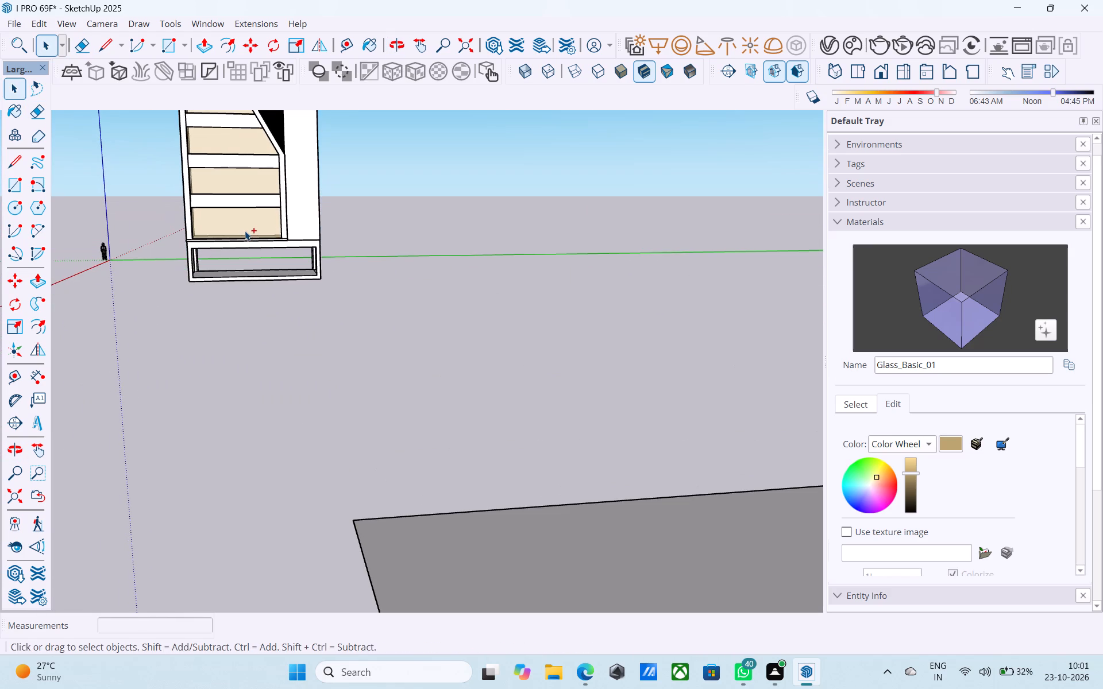
Save the model.
key(ctrl+s)
Examine the whole unit from the front and the side, including shelves, diagonal board and base frame.
scroll(242, 224, down, 6)
shift+middle_drag(242, 224, 252, 350)
scroll(252, 350, up, 6)
shift+middle_drag(244, 236, 244, 265)
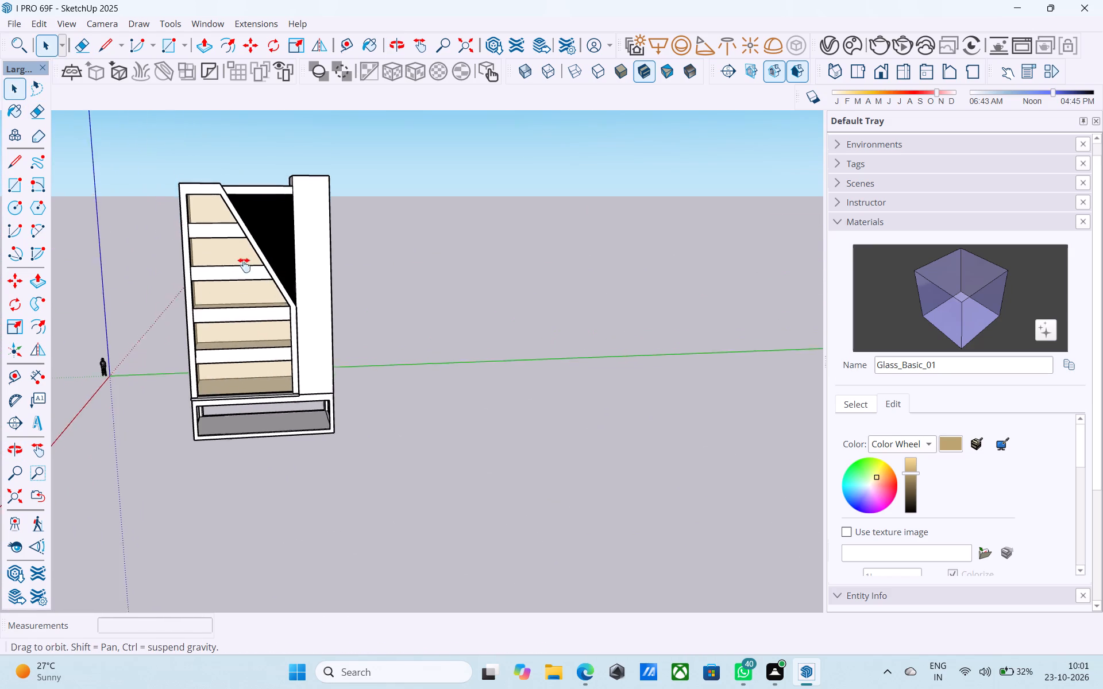
shift+middle_drag(244, 265, 277, 245)
scroll(272, 246, up, 6)
shift+middle_drag(203, 234, 361, 273)
shift+middle_drag(365, 319, 514, 334)
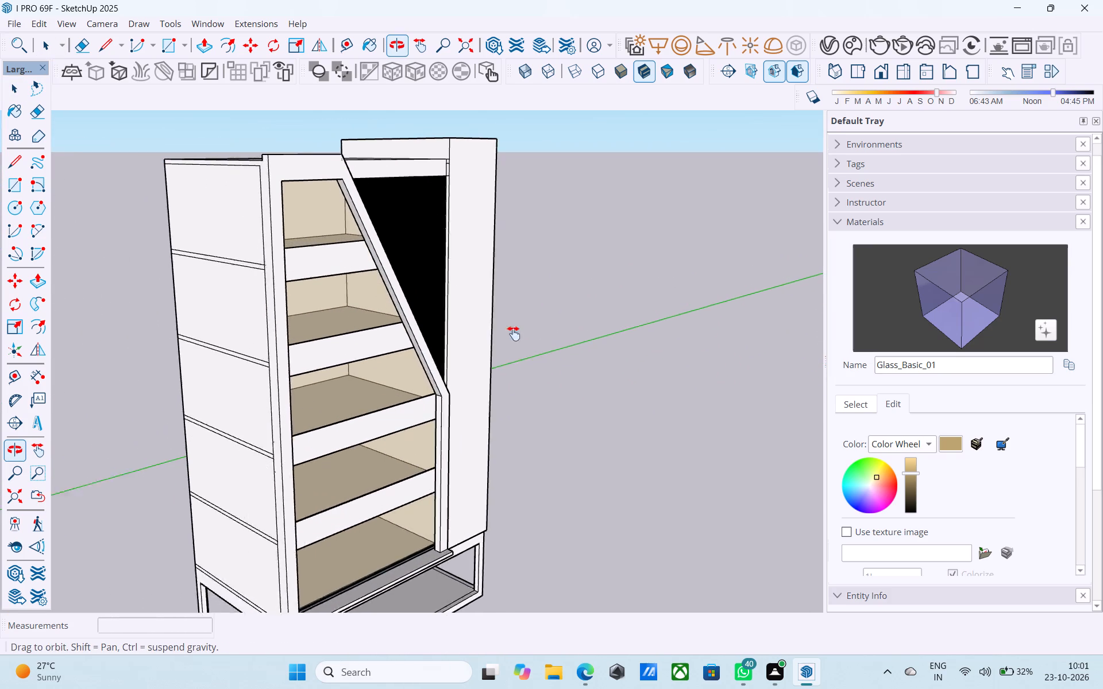
shift+middle_drag(514, 334, 520, 334)
middle_drag(462, 362, 395, 330)
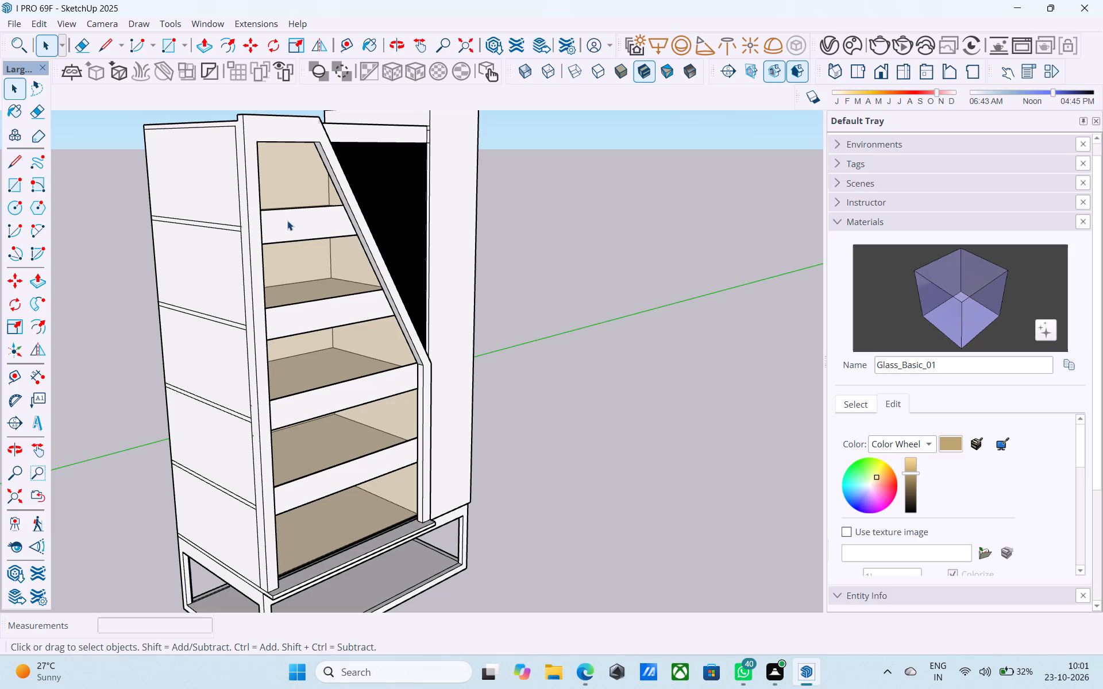
key(space)
scroll(291, 223, down, 7)
middle_drag(291, 222, 64, 189)
scroll(470, 225, down, 2)
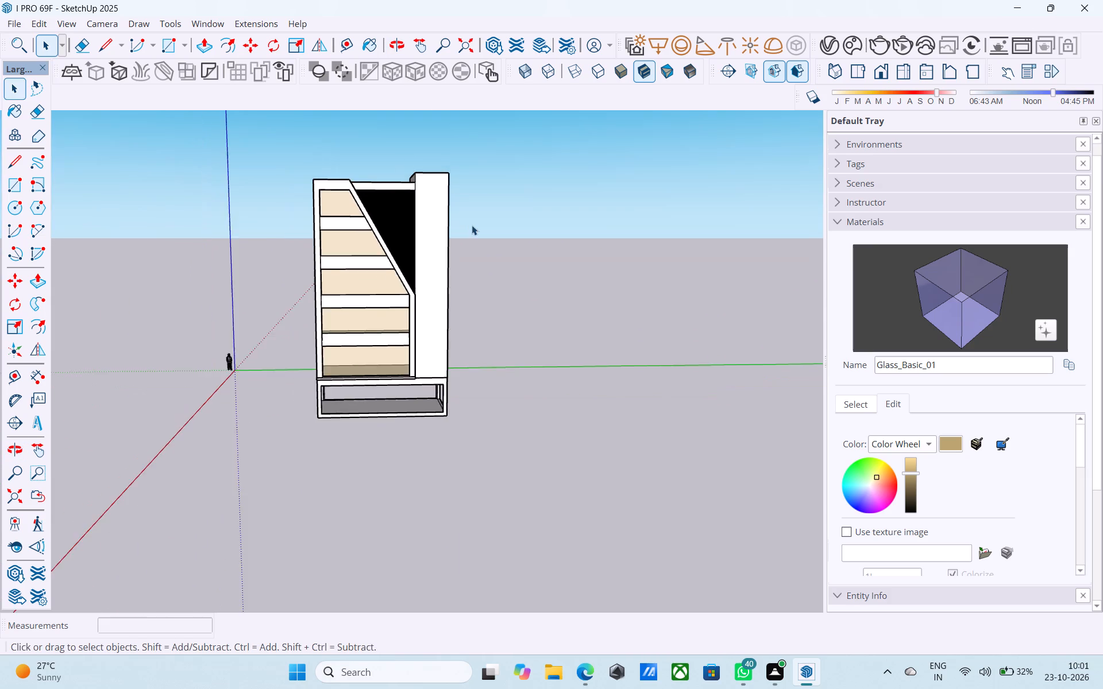
middle_drag(472, 224, 582, 210)
scroll(546, 219, up, 4)
scroll(546, 219, down, 4)
scroll(420, 256, up, 3)
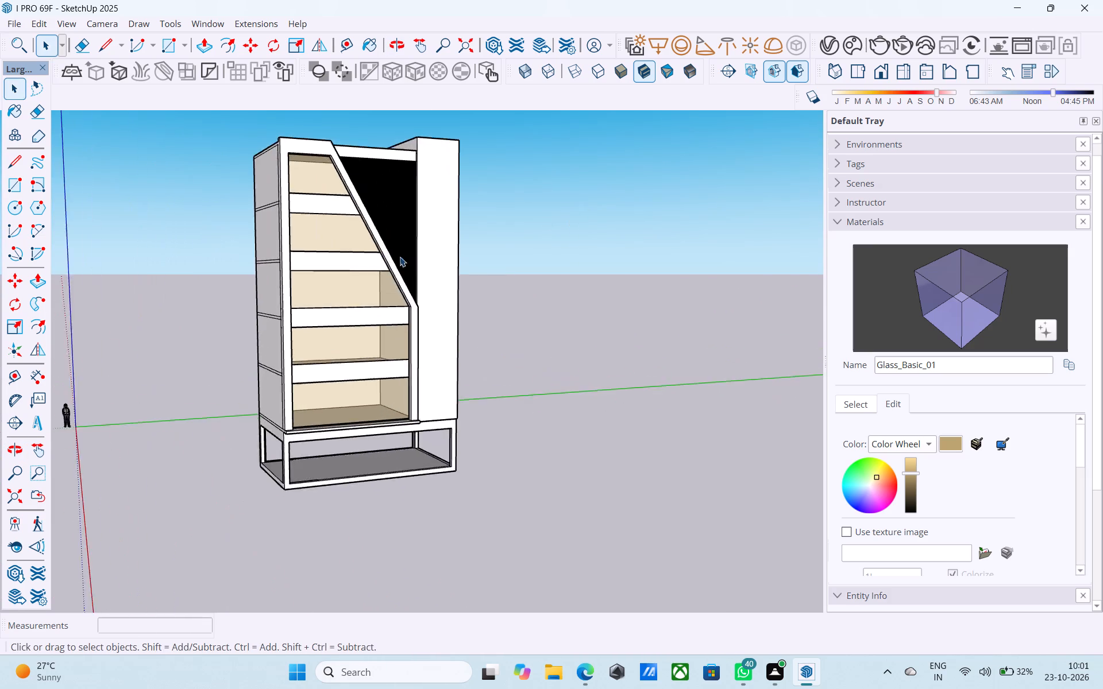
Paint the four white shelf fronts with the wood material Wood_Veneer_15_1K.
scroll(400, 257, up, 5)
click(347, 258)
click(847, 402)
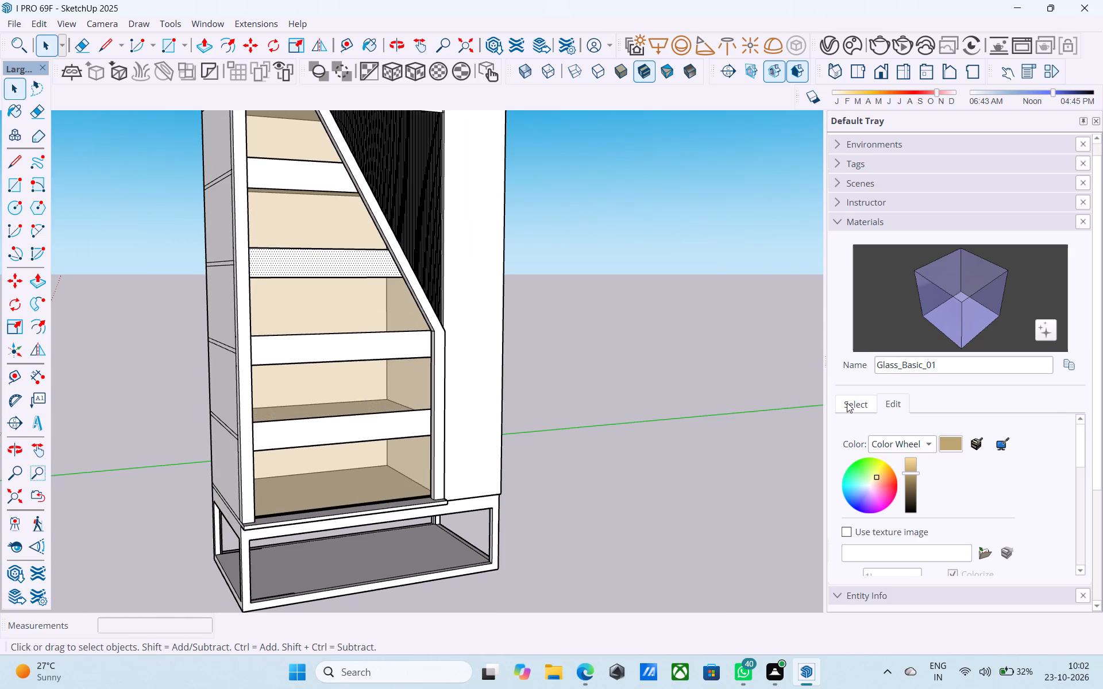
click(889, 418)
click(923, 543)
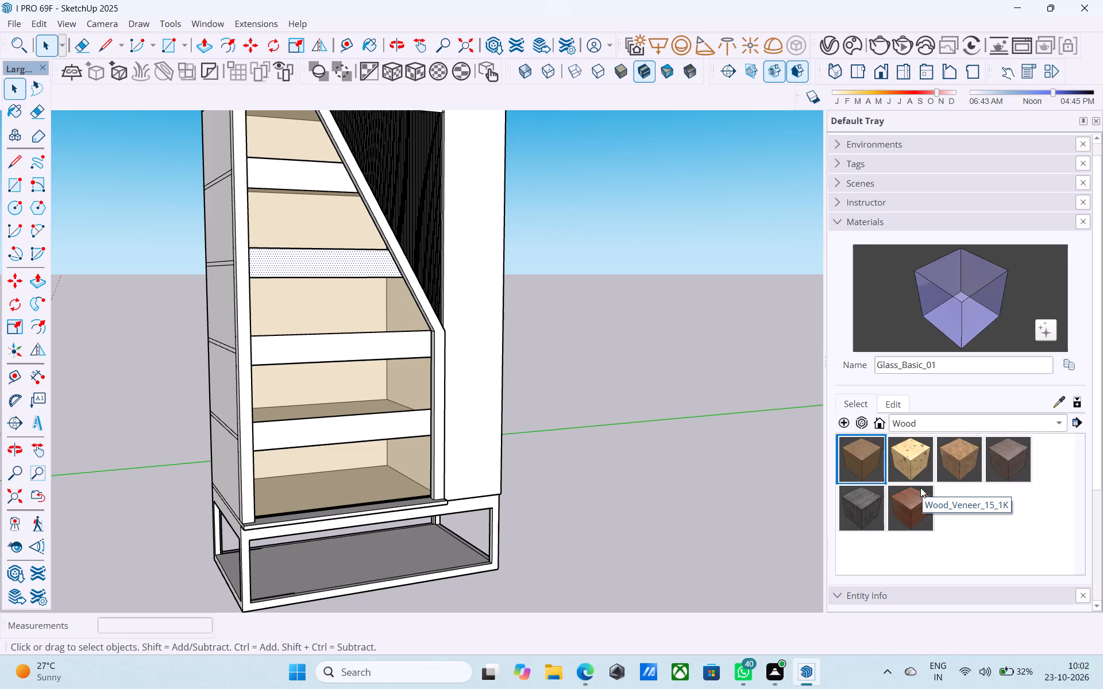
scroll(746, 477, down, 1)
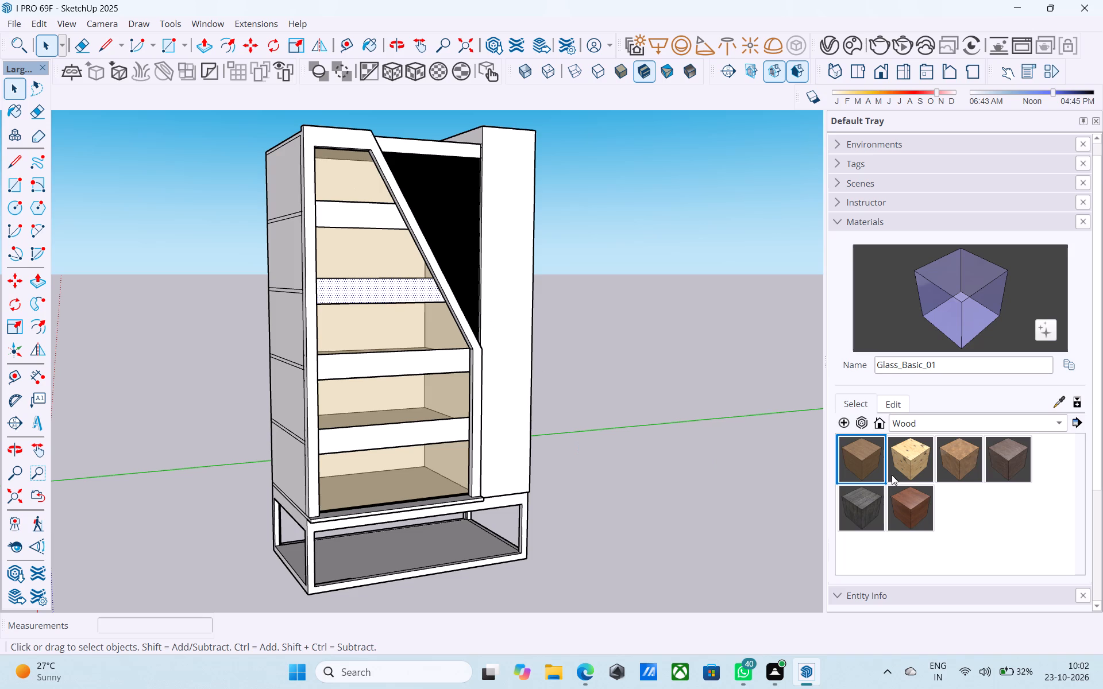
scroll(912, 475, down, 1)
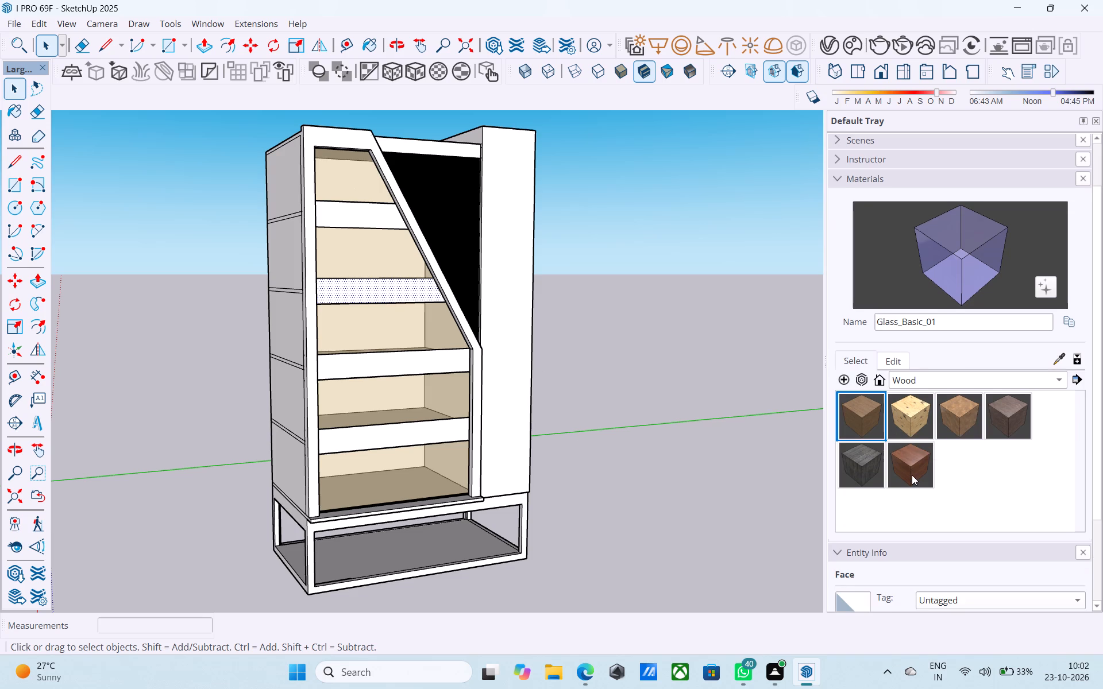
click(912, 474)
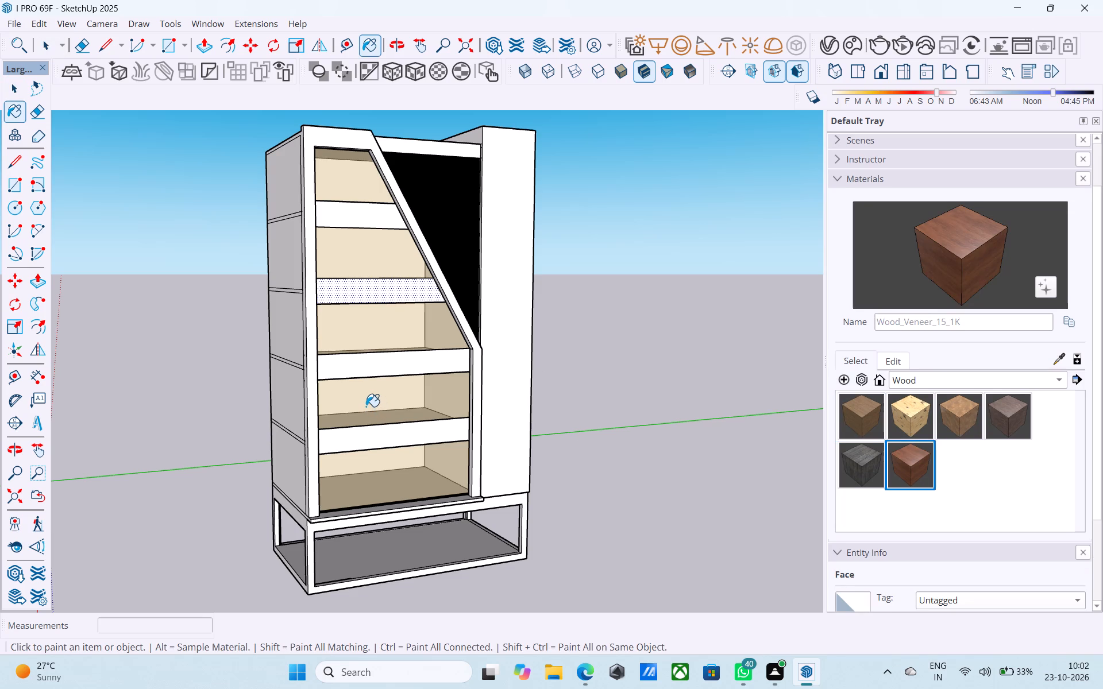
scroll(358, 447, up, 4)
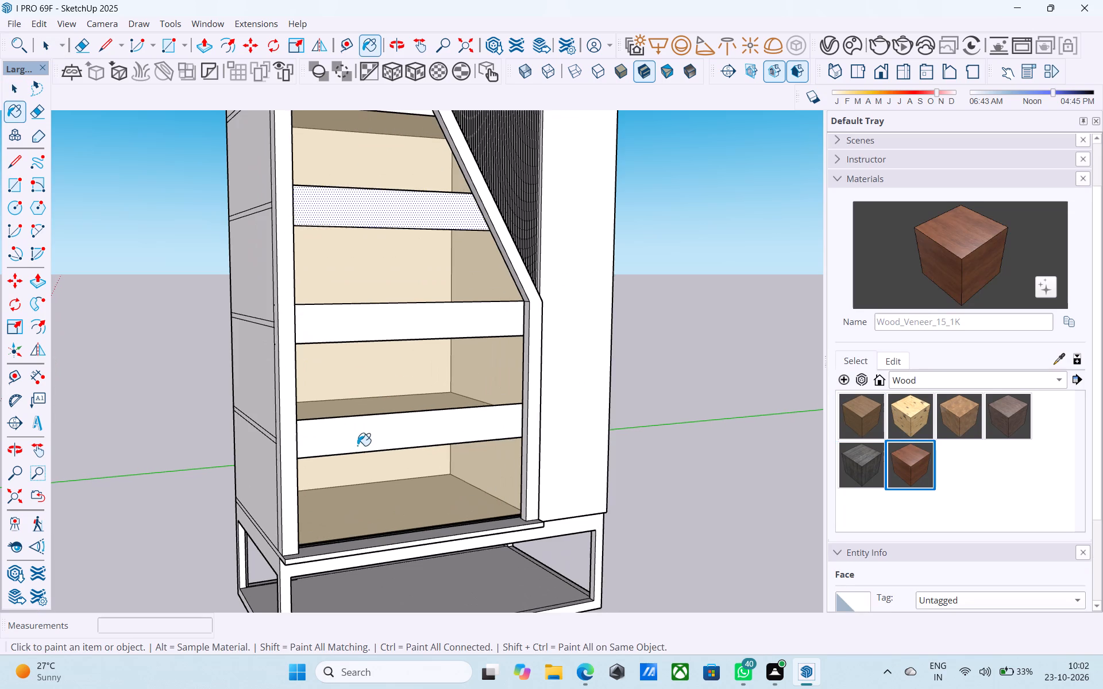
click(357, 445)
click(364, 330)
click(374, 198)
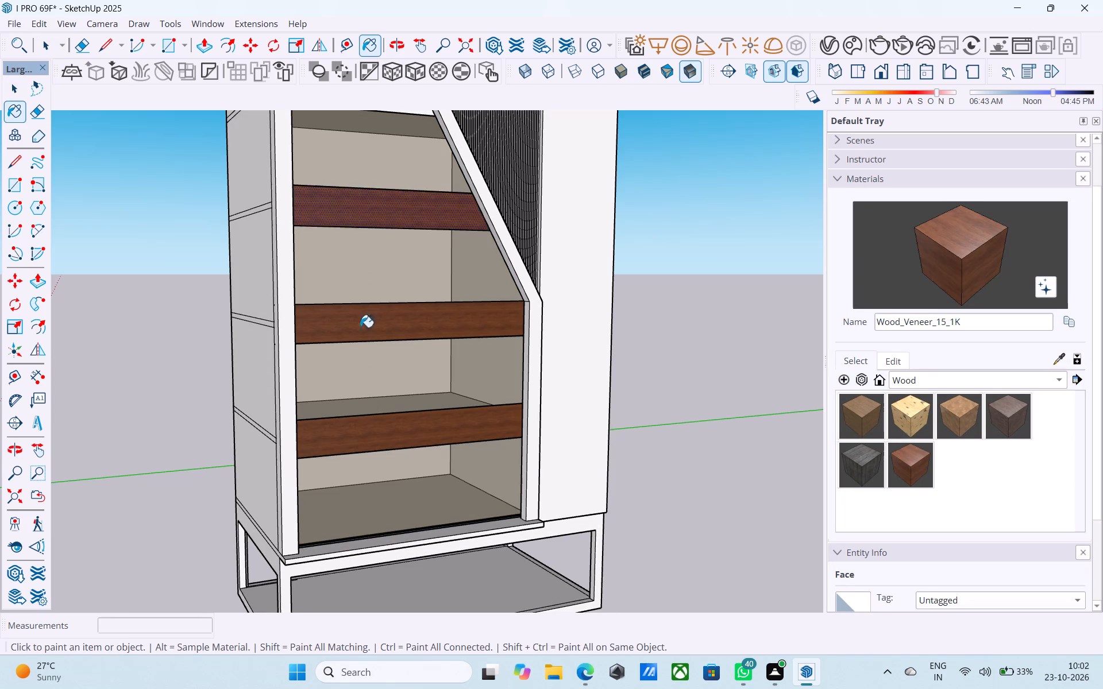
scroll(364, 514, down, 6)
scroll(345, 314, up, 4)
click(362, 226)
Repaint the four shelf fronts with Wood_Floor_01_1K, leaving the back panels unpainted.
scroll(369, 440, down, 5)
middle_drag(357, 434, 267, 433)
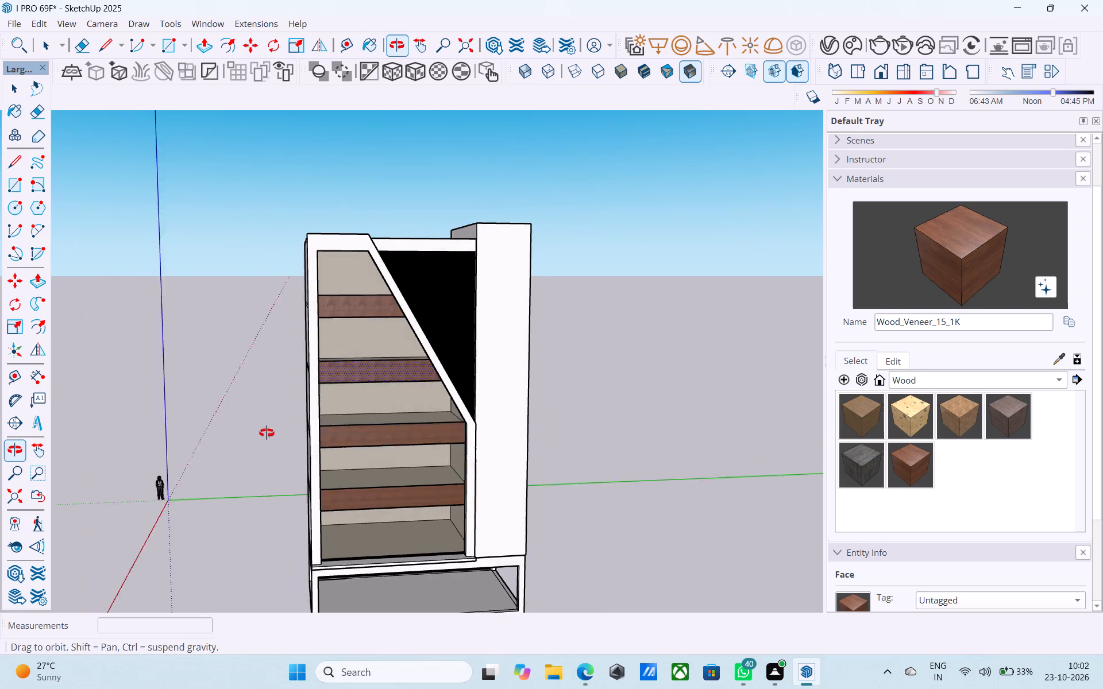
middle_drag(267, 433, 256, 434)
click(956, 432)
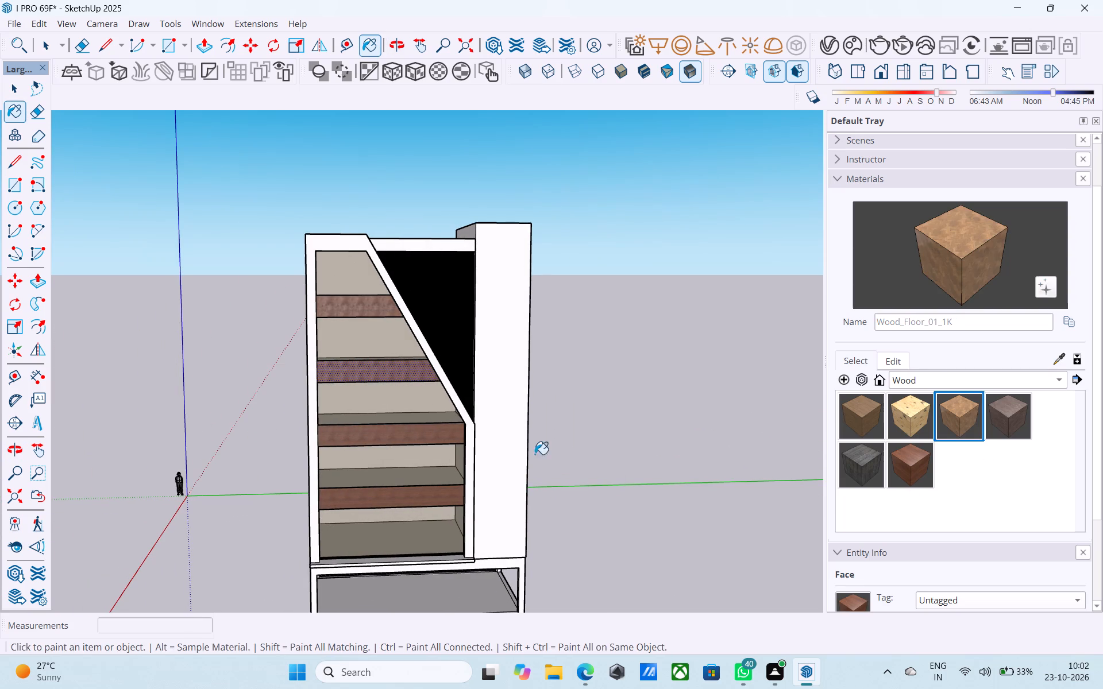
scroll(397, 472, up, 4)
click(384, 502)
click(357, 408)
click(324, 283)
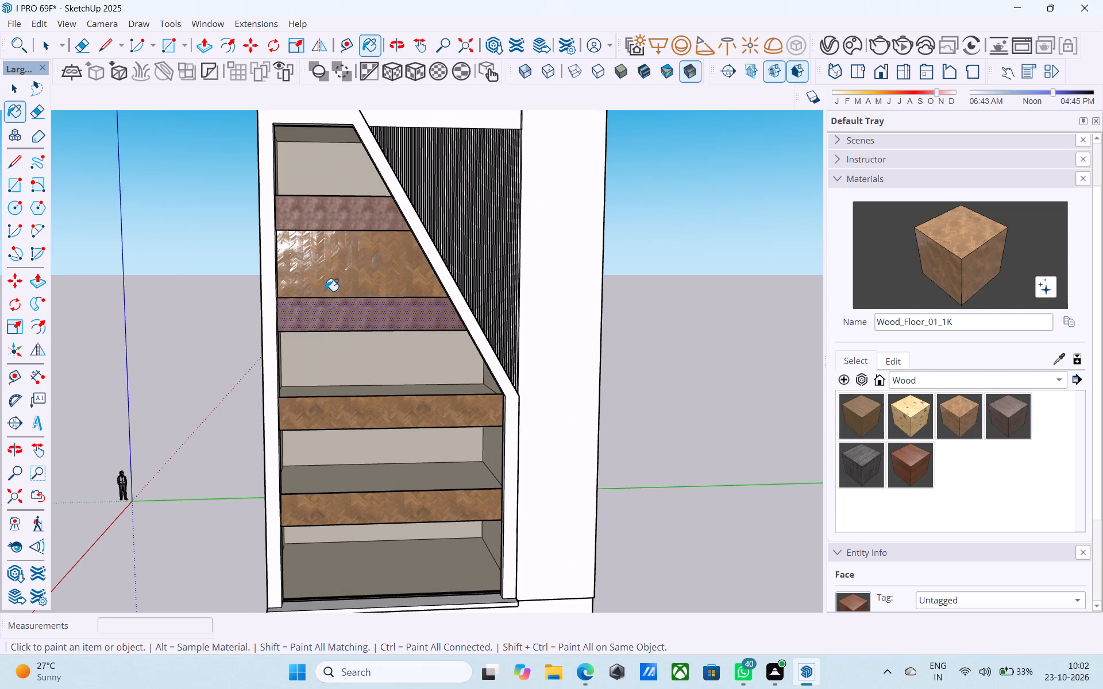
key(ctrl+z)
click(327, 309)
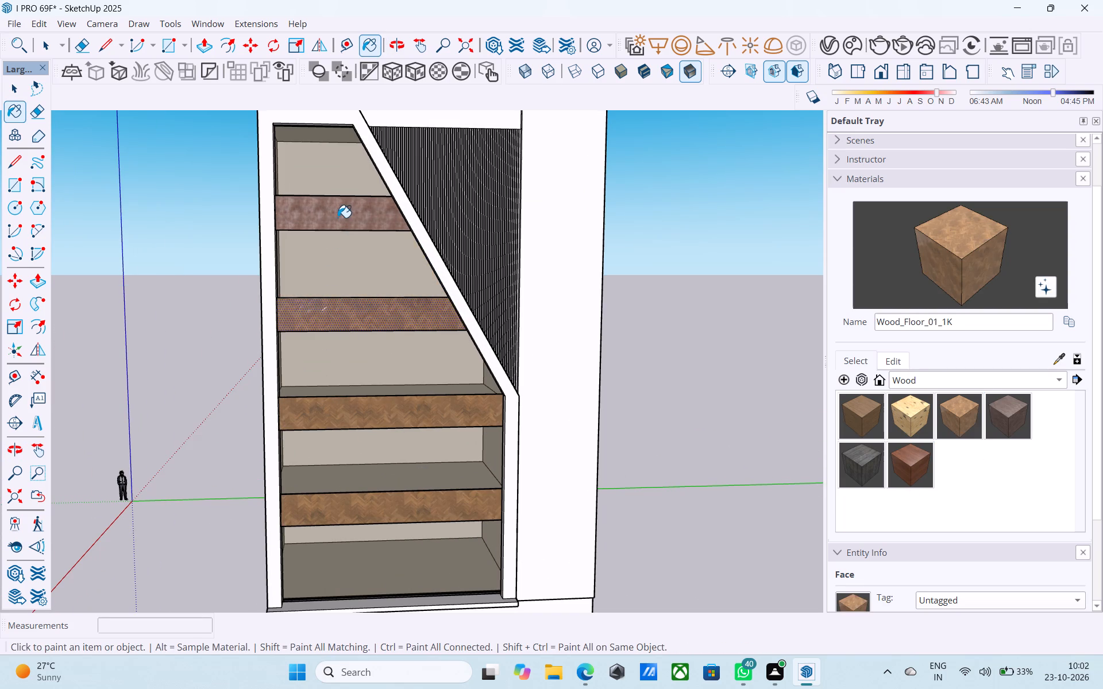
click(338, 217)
Browse the materials already in the model for an alternative finish for the shelf fronts.
scroll(346, 422, down, 4)
scroll(351, 441, up, 1)
scroll(352, 442, down, 1)
middle_drag(365, 454, 473, 420)
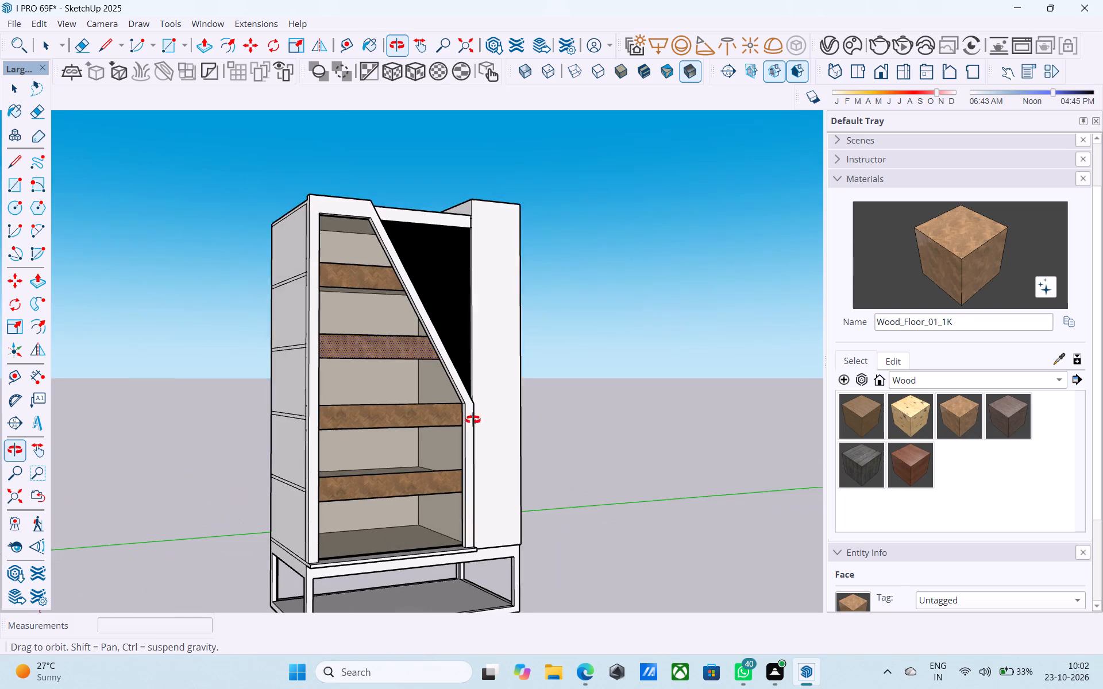
middle_drag(473, 420, 477, 428)
click(910, 382)
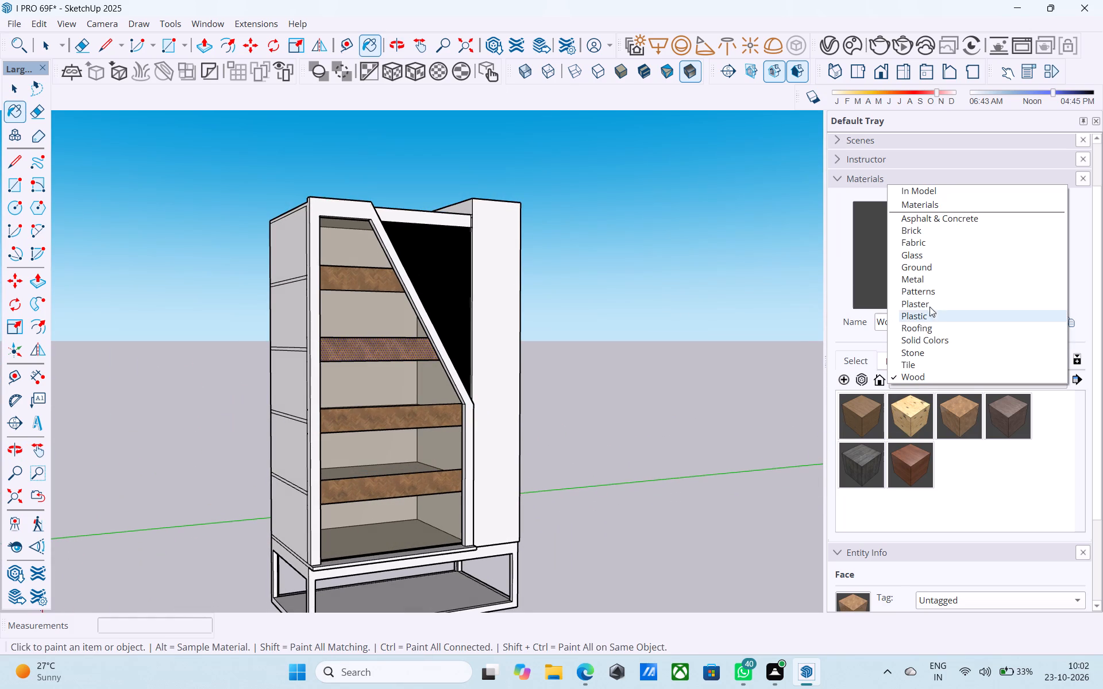
click(935, 190)
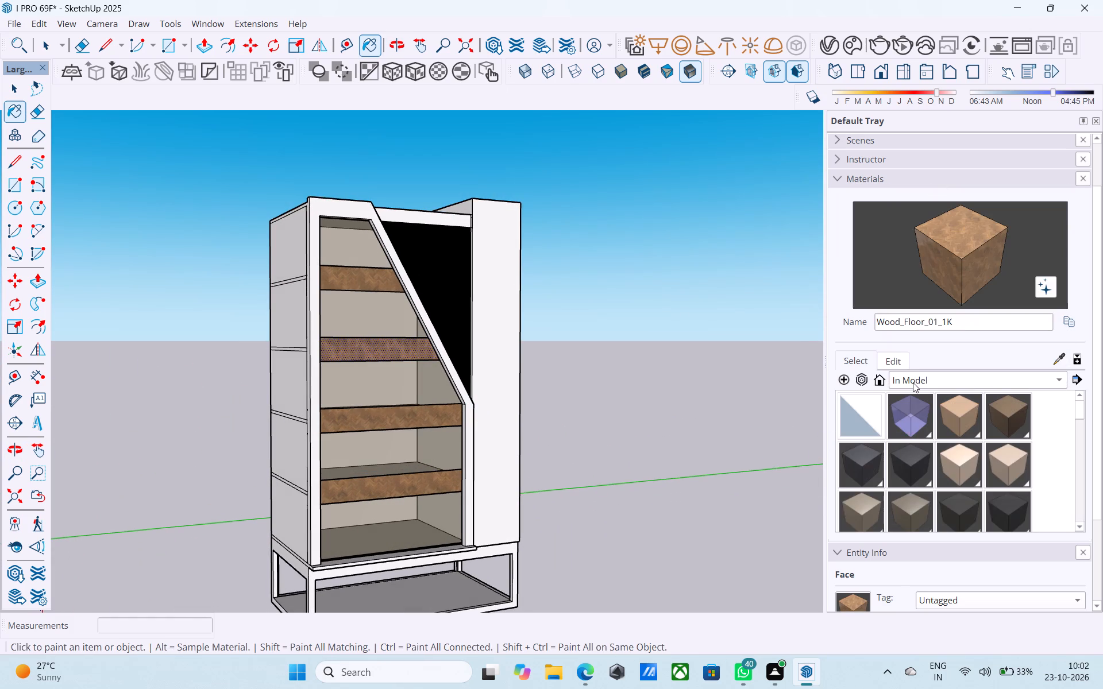
scroll(965, 442, down, 7)
scroll(962, 445, up, 1)
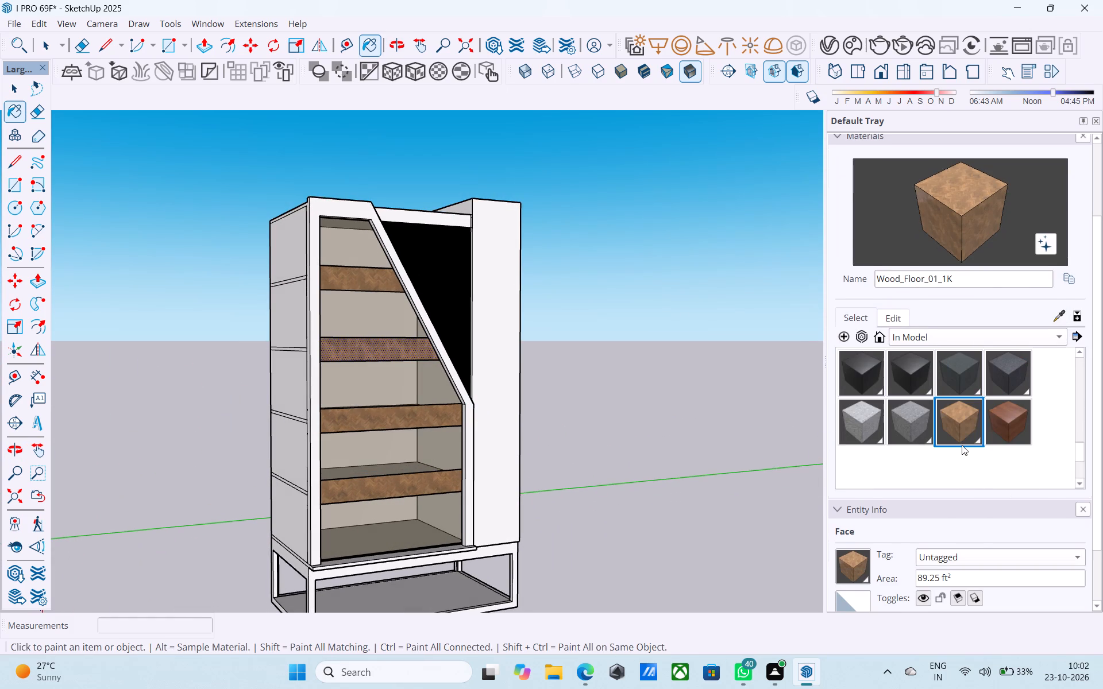
scroll(962, 445, up, 6)
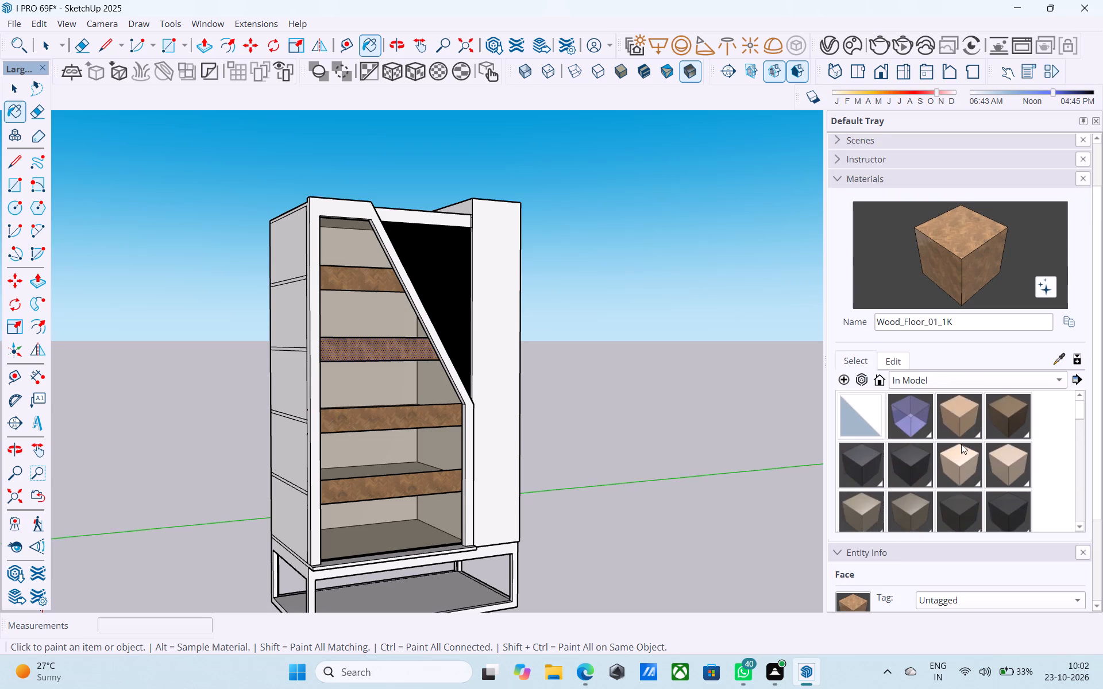
scroll(961, 444, down, 13)
scroll(959, 425, up, 3)
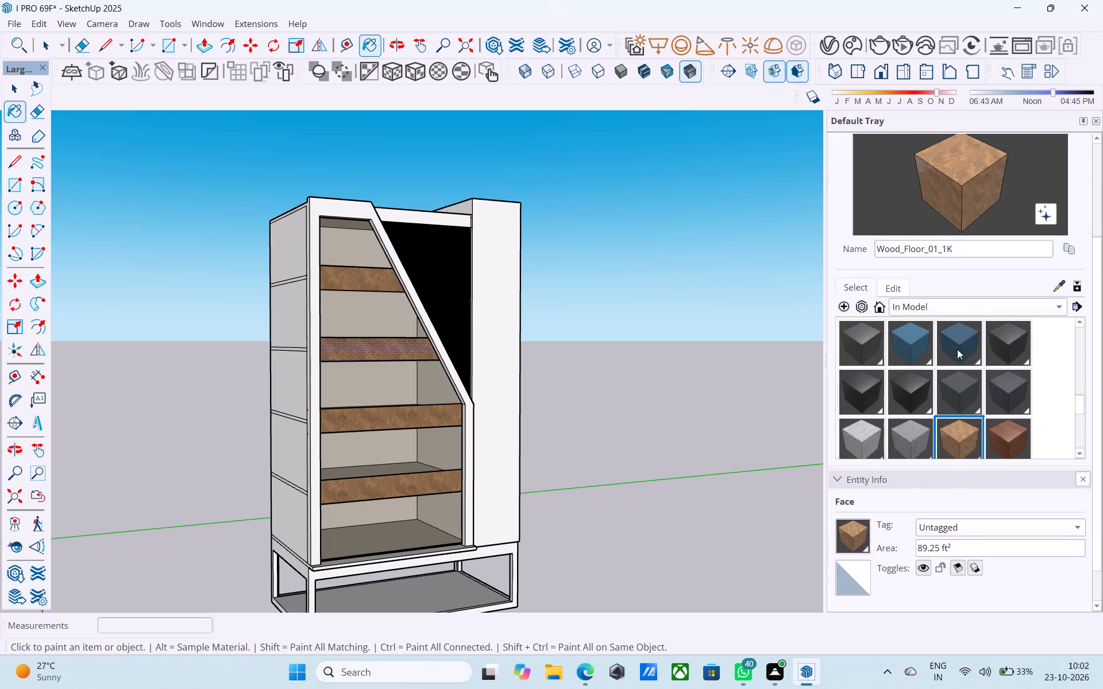
Repaint all four shelf fronts with the wood material Plywood_08_1K.
click(954, 310)
click(970, 484)
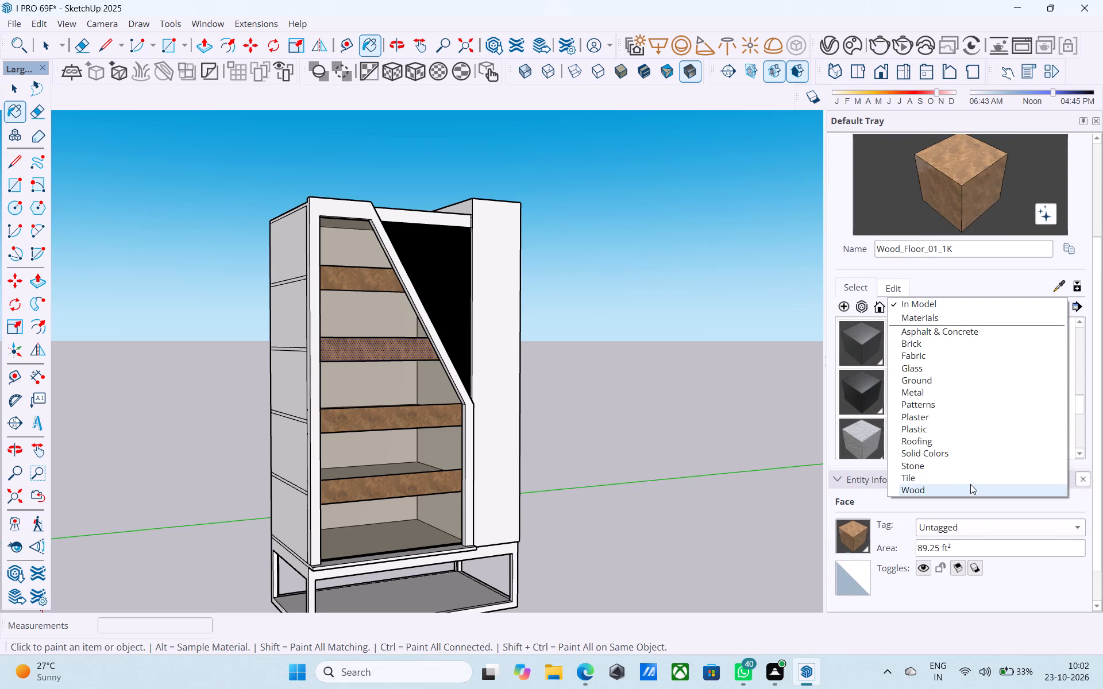
click(912, 348)
scroll(372, 482, up, 1)
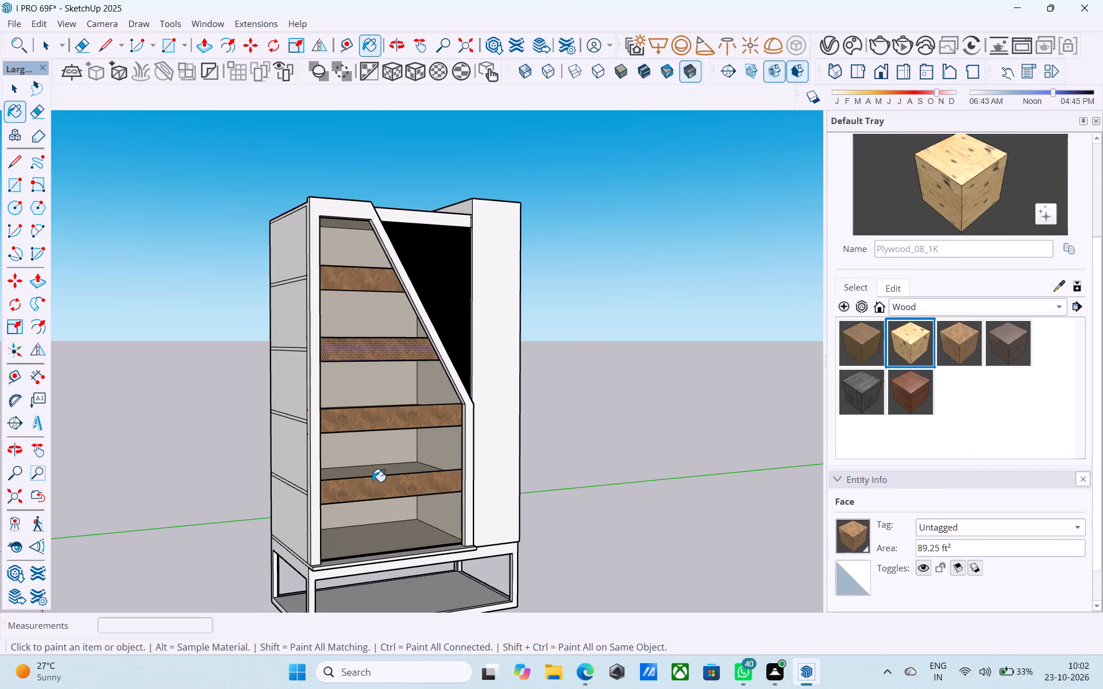
scroll(372, 482, up, 5)
click(375, 485)
click(380, 374)
click(399, 224)
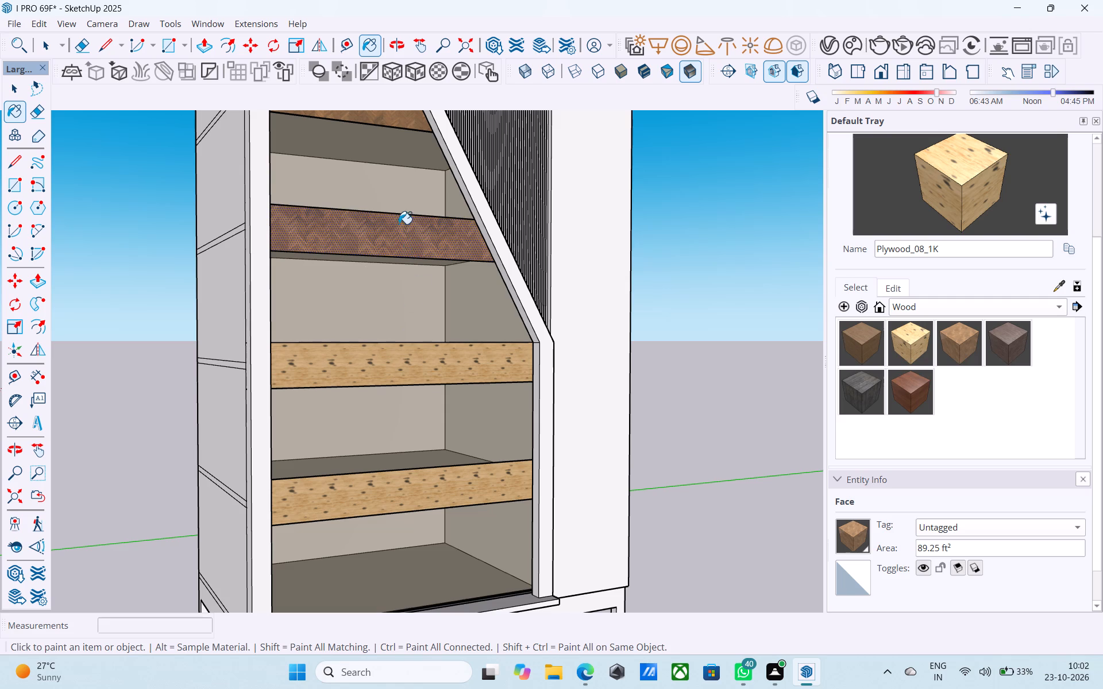
scroll(416, 425, down, 6)
scroll(358, 219, up, 5)
click(350, 255)
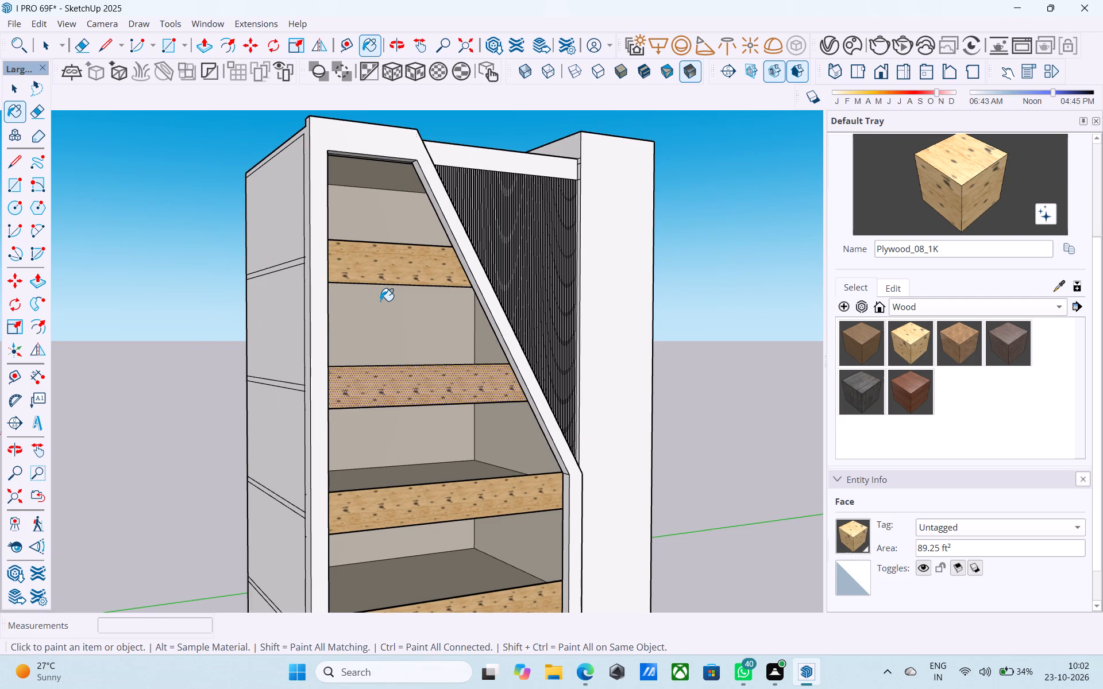
Erase the short seam line on the tall column's inner side face, level with the top rail's lower edge.
scroll(381, 301, down, 4)
middle_drag(374, 301, 257, 318)
middle_drag(488, 346, 321, 363)
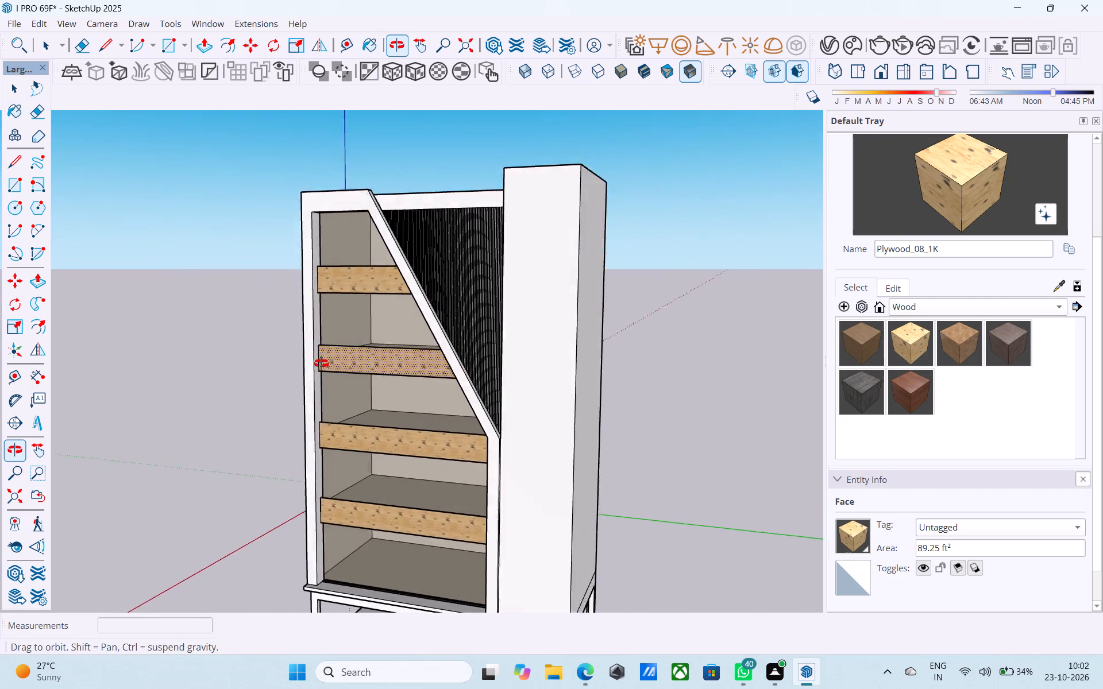
middle_drag(321, 363, 225, 460)
scroll(483, 336, up, 3)
middle_drag(485, 328, 723, 460)
key(space)
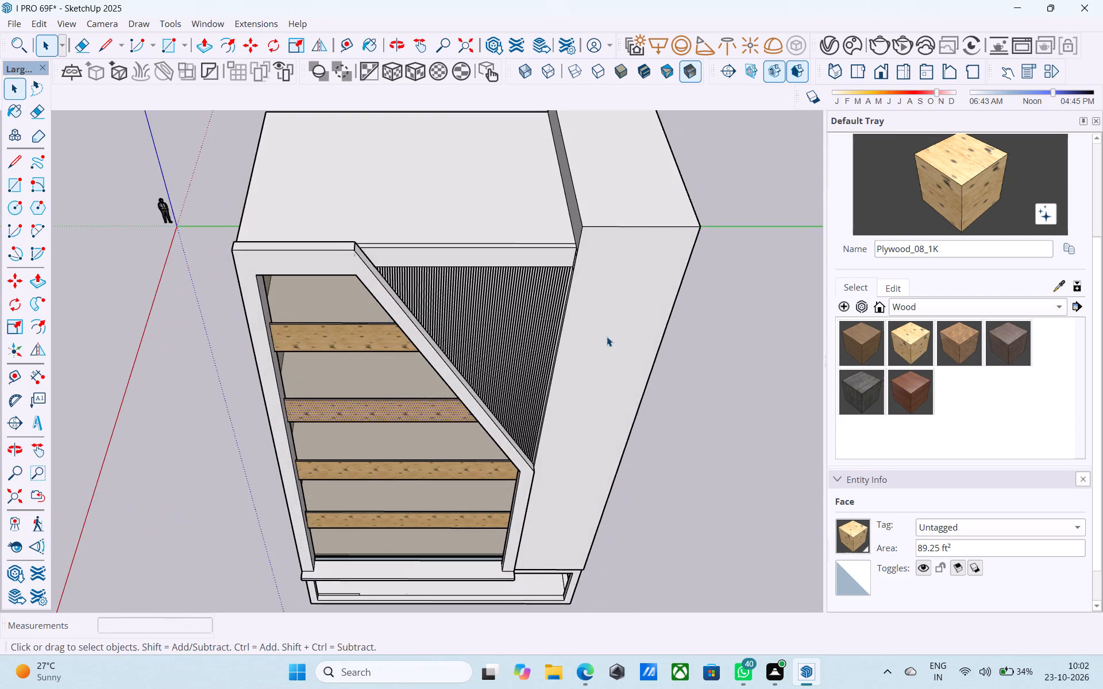
scroll(593, 295, up, 2)
click(576, 227)
middle_drag(561, 283, 611, 296)
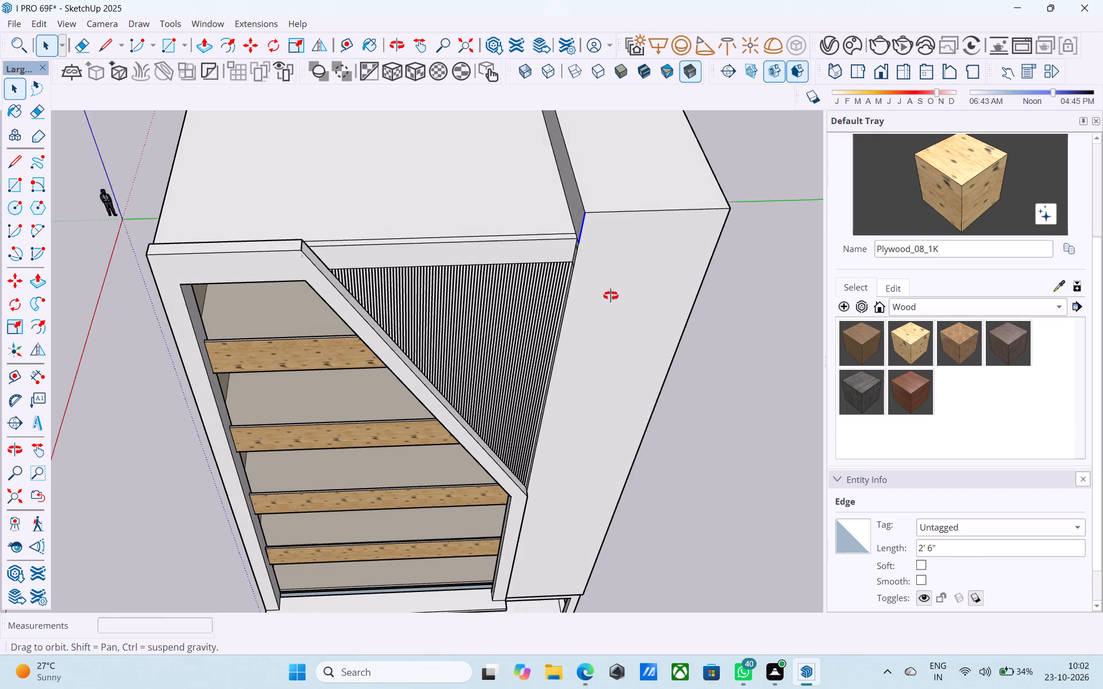
middle_drag(611, 296, 624, 296)
scroll(601, 268, up, 8)
key(e)
scroll(572, 215, up, 3)
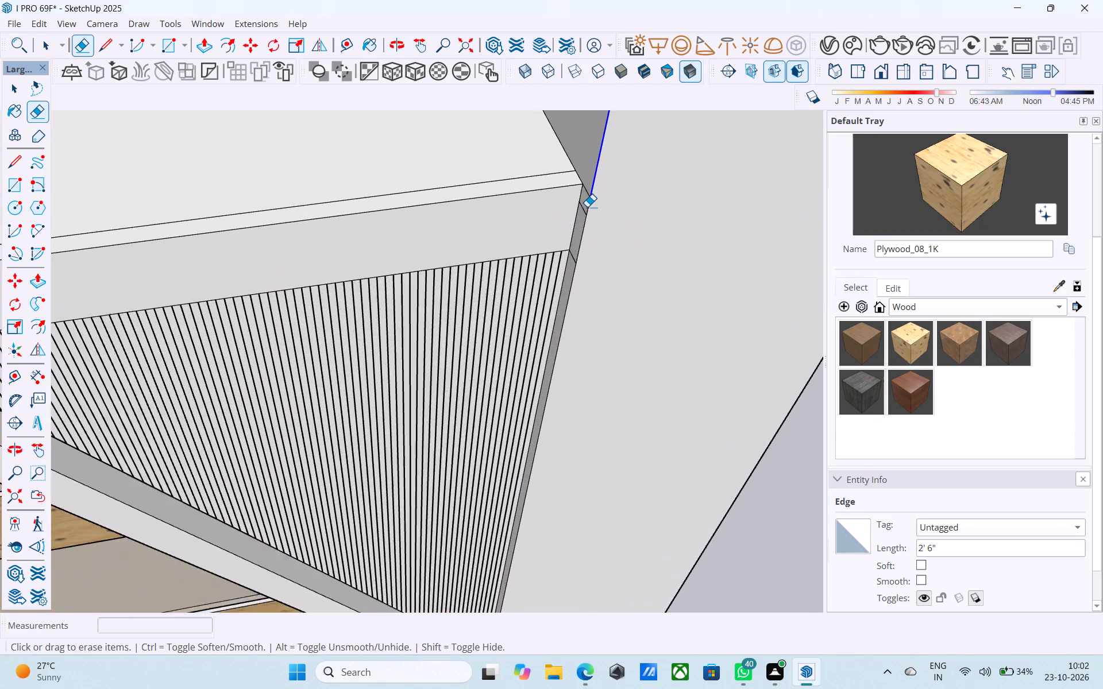
scroll(587, 207, up, 6)
drag(586, 181, 582, 210)
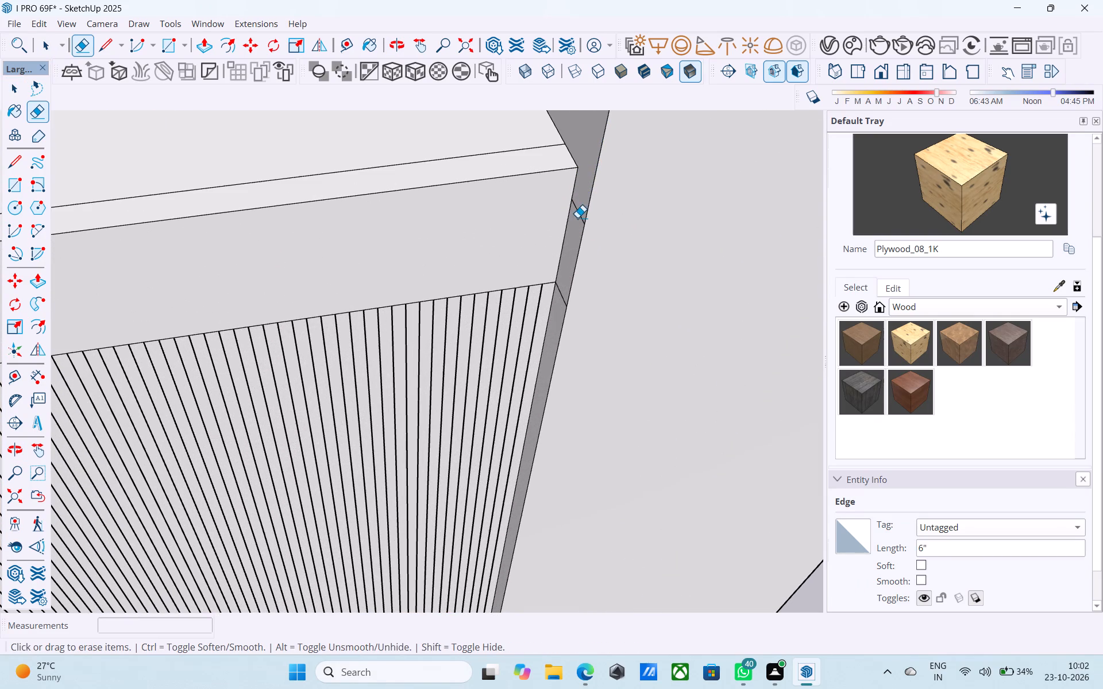
drag(577, 218, 576, 223)
drag(573, 253, 562, 297)
click(562, 297)
Erase the remaining short seam line on the column's inner side face beside the top rail, keeping the column's long edge.
click(585, 211)
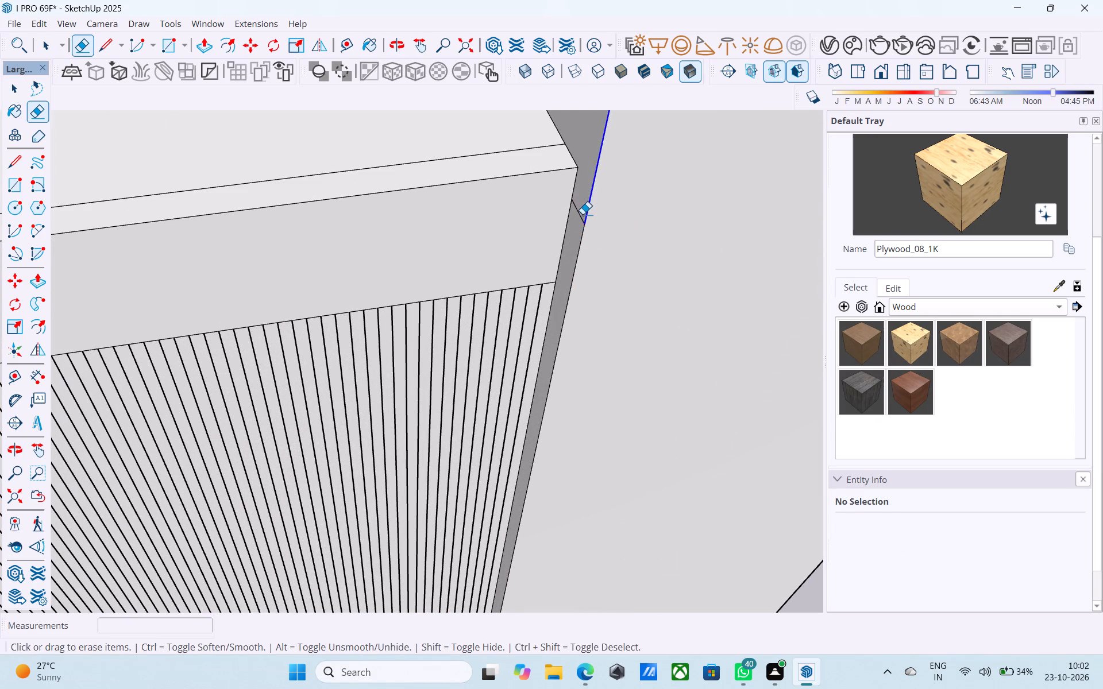
key(ctrl+z)
click(582, 215)
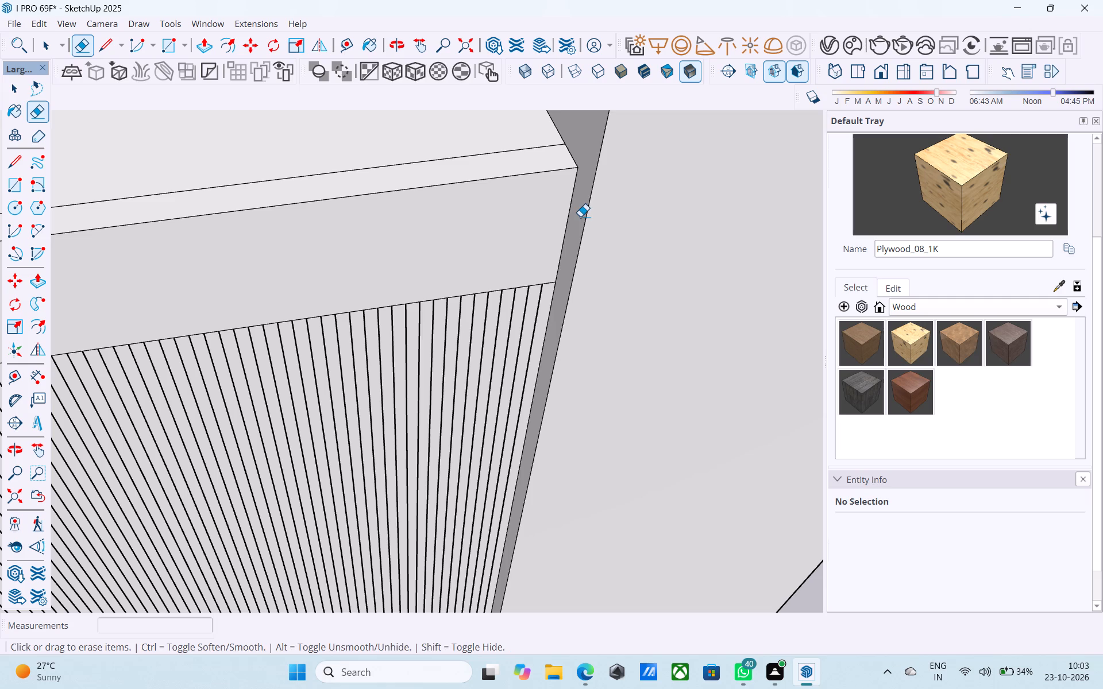
Select the tall column's long front edge beside the lined panel and inspect whether it is continuous.
key(space)
click(585, 221)
scroll(585, 223, down, 5)
scroll(583, 234, up, 1)
scroll(583, 235, down, 2)
scroll(583, 236, up, 3)
scroll(583, 236, down, 1)
scroll(542, 269, down, 1)
scroll(541, 270, up, 1)
scroll(536, 272, down, 9)
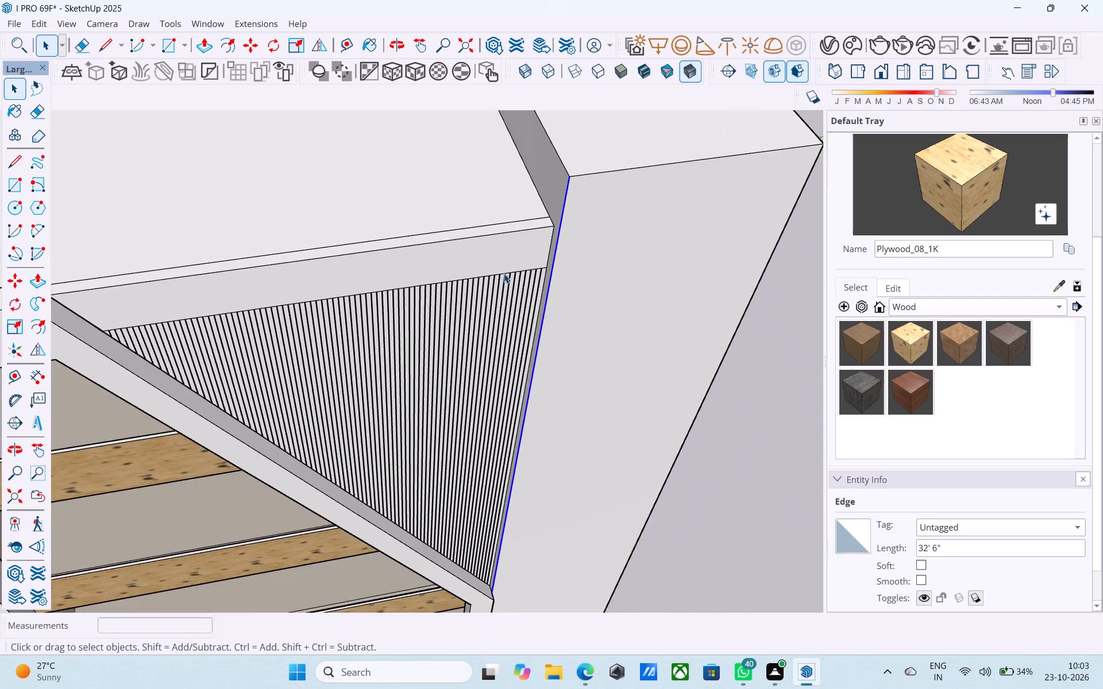
middle_drag(500, 275, 420, 210)
scroll(422, 205, down, 5)
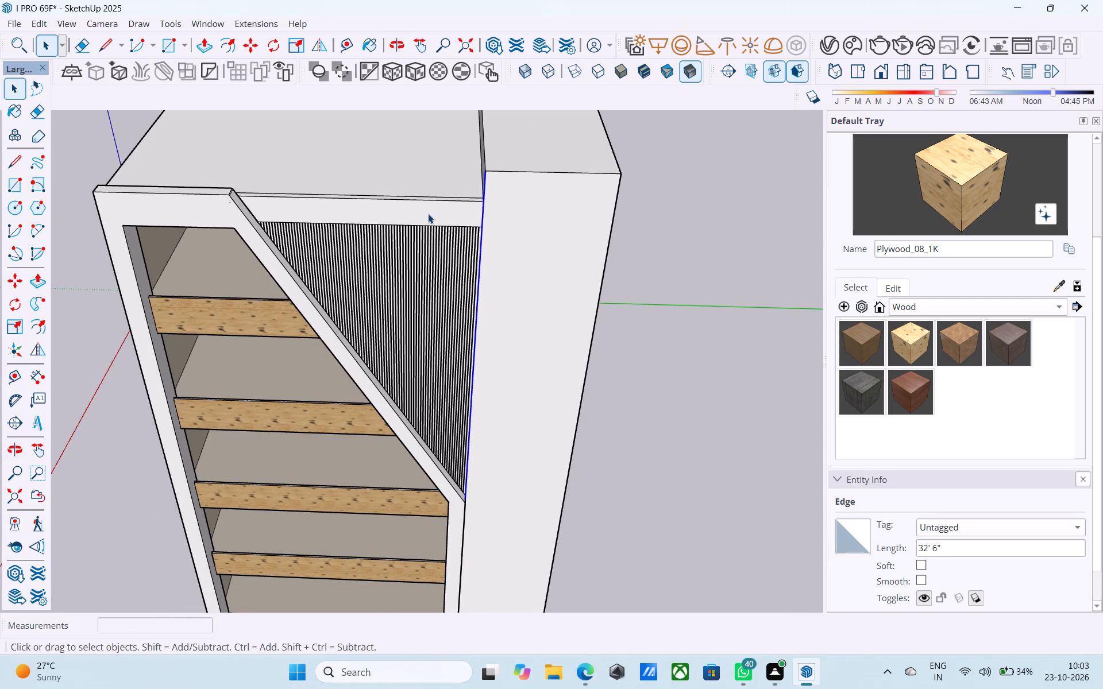
Copy both segments of the tall column's long front edge beside the lined panel 6" across the column's front face.
scroll(428, 214, down, 5)
middle_drag(504, 365, 450, 305)
scroll(471, 351, up, 11)
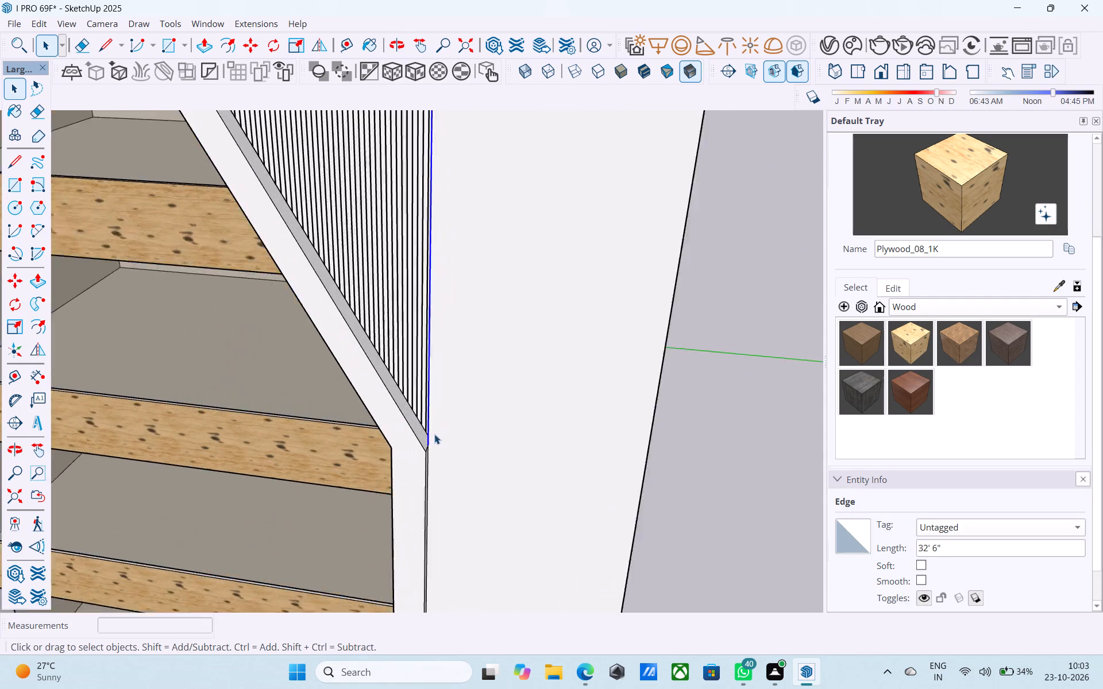
scroll(434, 434, up, 1)
shift+middle_drag(432, 438, 368, 289)
shift+scroll(365, 325, up, 5)
shift+click(364, 318)
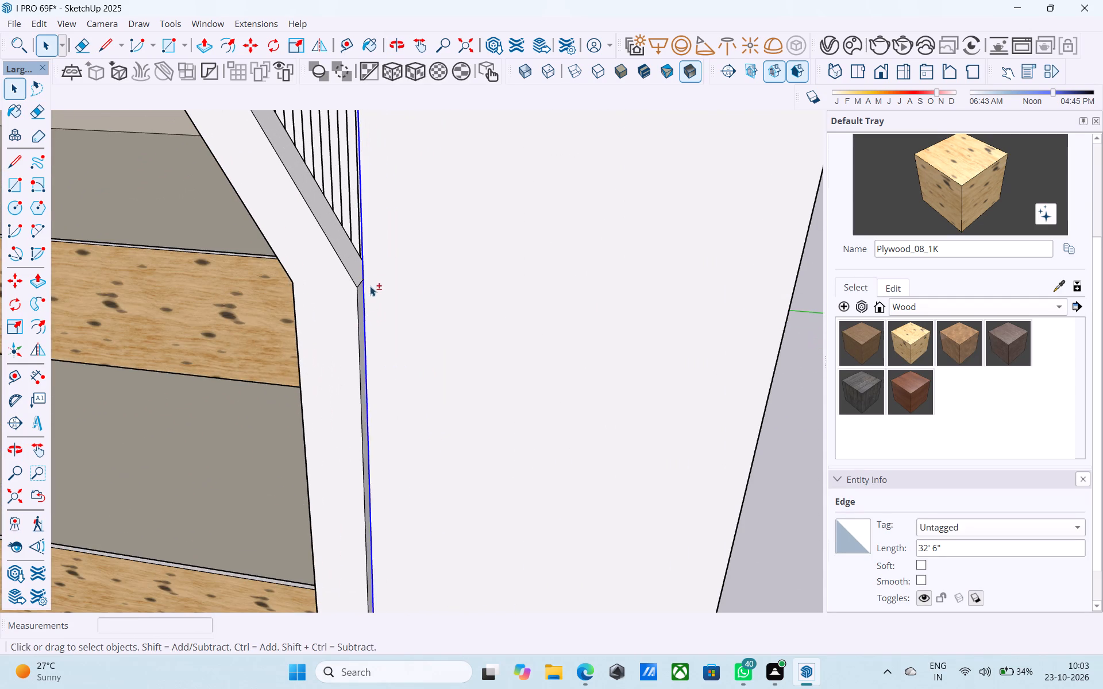
shift+scroll(371, 281, down, 6)
shift+middle_drag(398, 330, 442, 140)
shift+middle_drag(443, 143, 438, 421)
shift+scroll(441, 247, down, 11)
shift+middle_drag(427, 229, 423, 277)
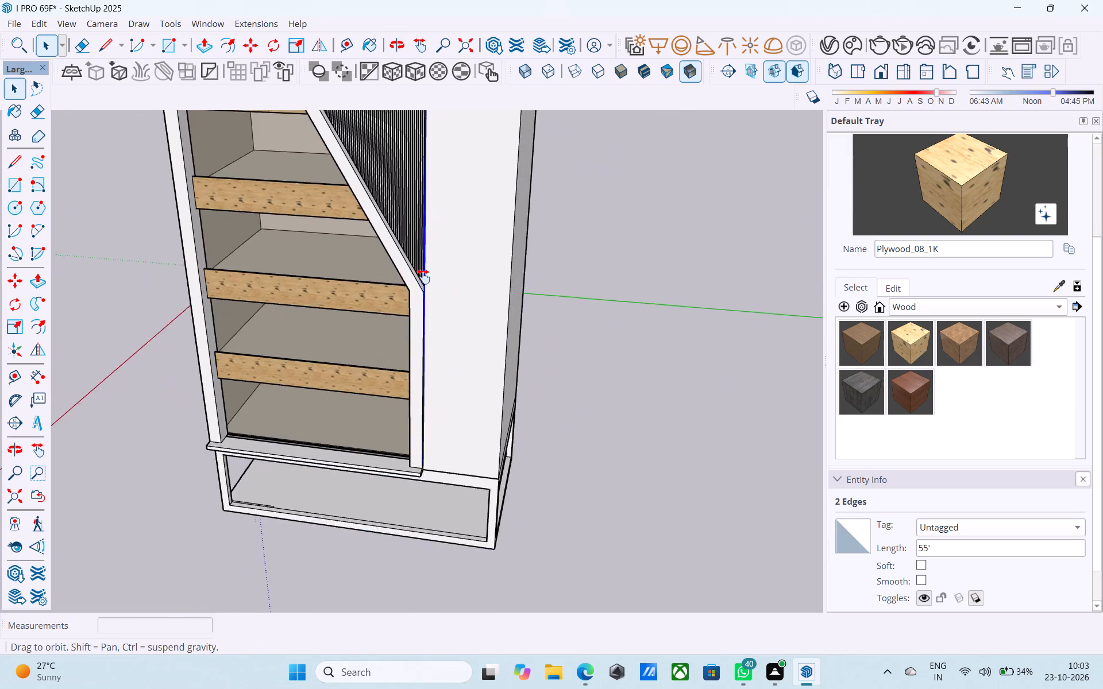
shift+middle_drag(423, 277, 427, 461)
shift+middle_drag(493, 247, 651, 338)
scroll(538, 281, up, 5)
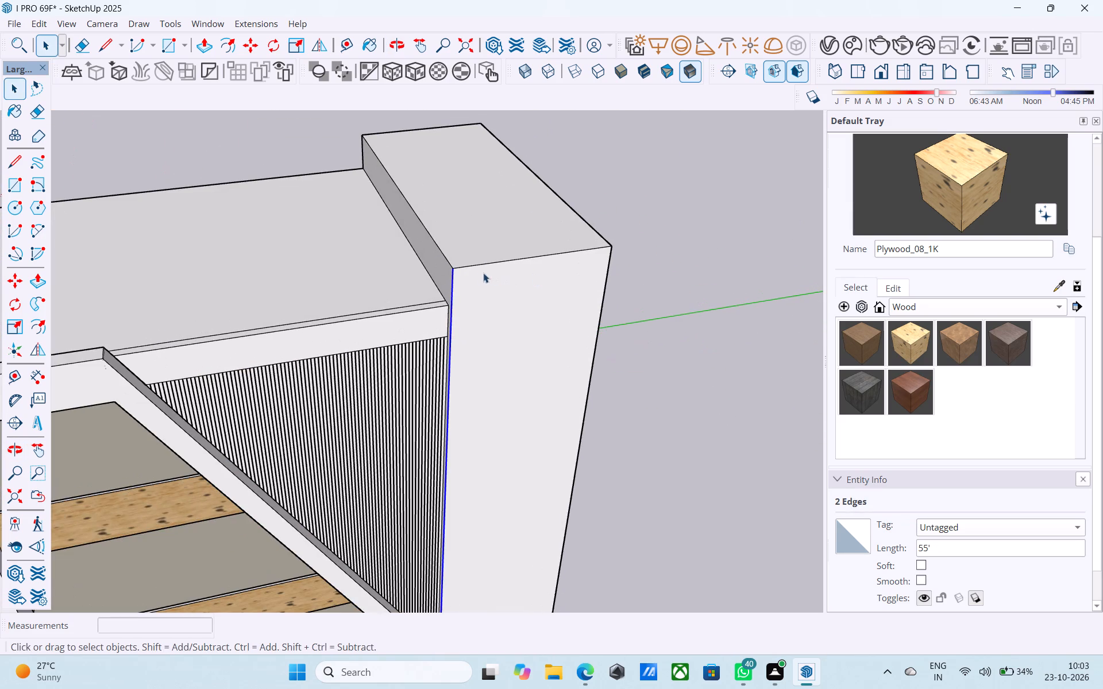
key(m)
scroll(462, 265, up, 4)
click(450, 268)
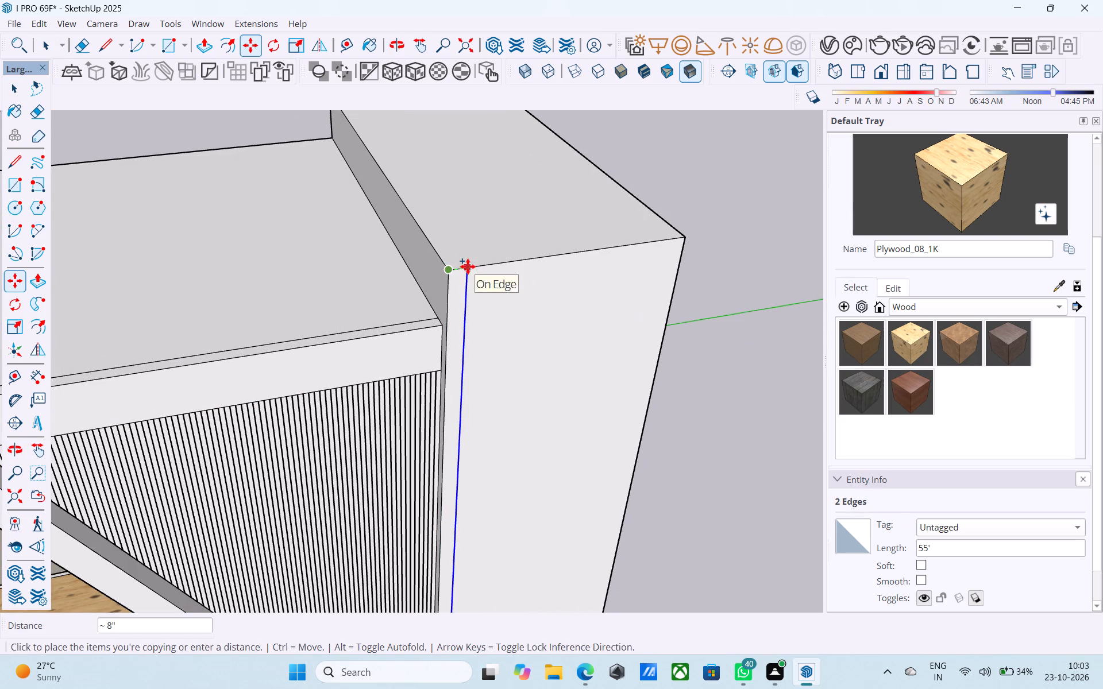
text(6")
key(Return)
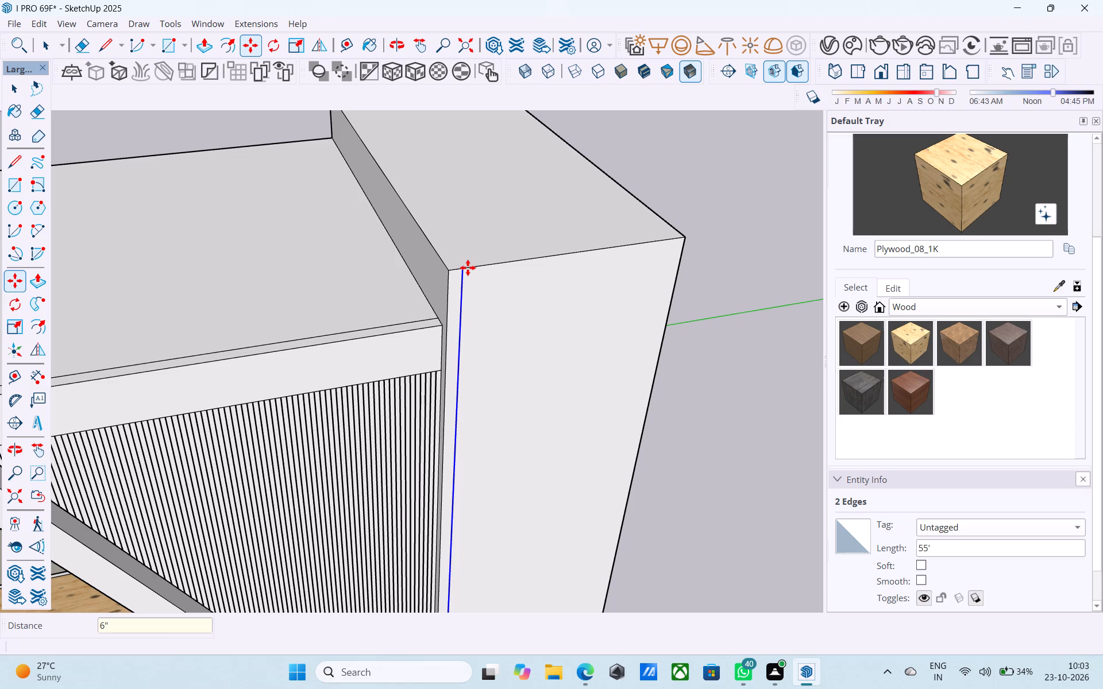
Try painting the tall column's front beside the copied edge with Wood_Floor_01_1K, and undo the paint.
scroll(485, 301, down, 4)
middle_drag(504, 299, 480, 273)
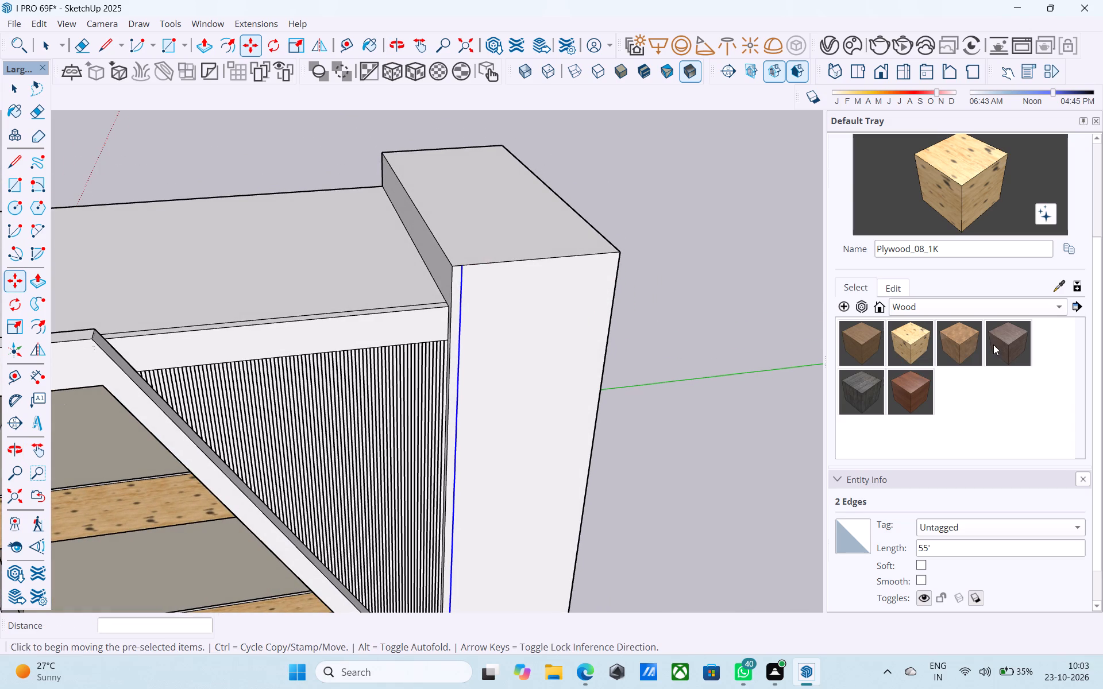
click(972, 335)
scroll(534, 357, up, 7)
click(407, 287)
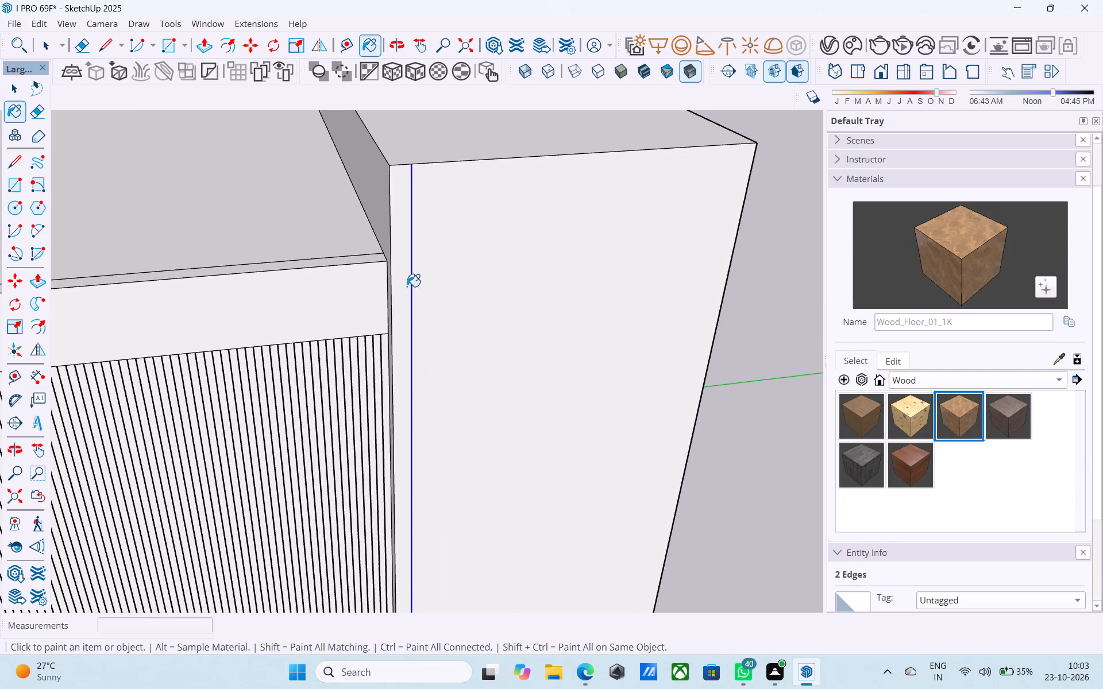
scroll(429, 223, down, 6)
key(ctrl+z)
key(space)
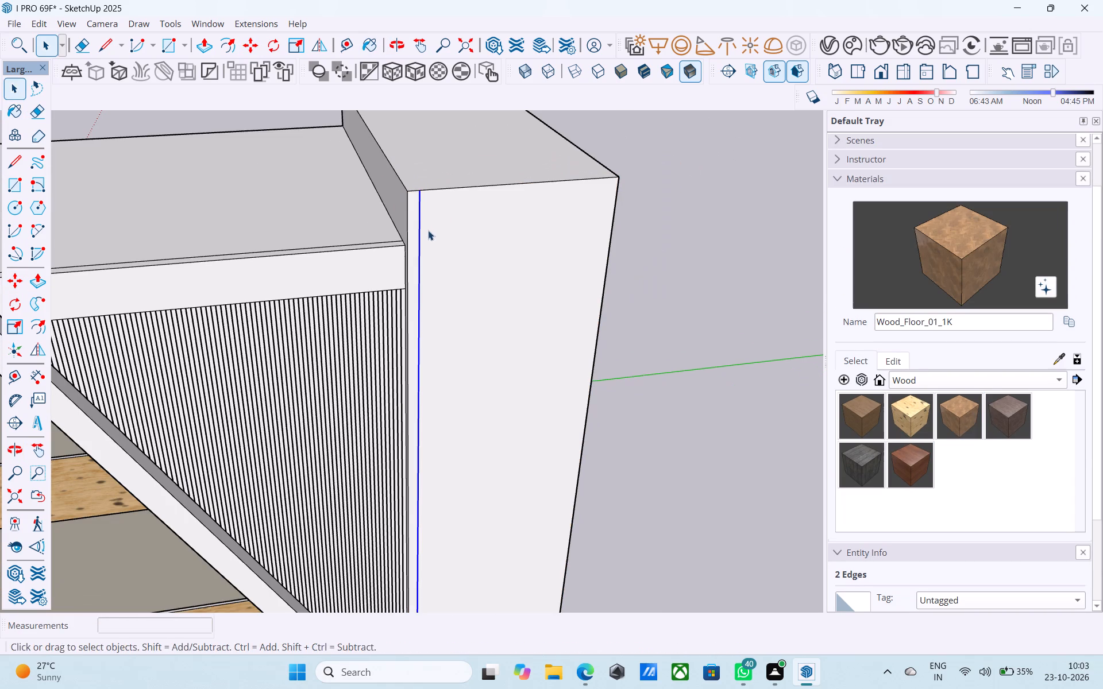
Draw a narrow rectangle on the column's front from its inner top corner to the copied edge's lower end.
key(r)
click(408, 194)
scroll(410, 189, down, 9)
scroll(412, 188, up, 1)
scroll(412, 188, down, 8)
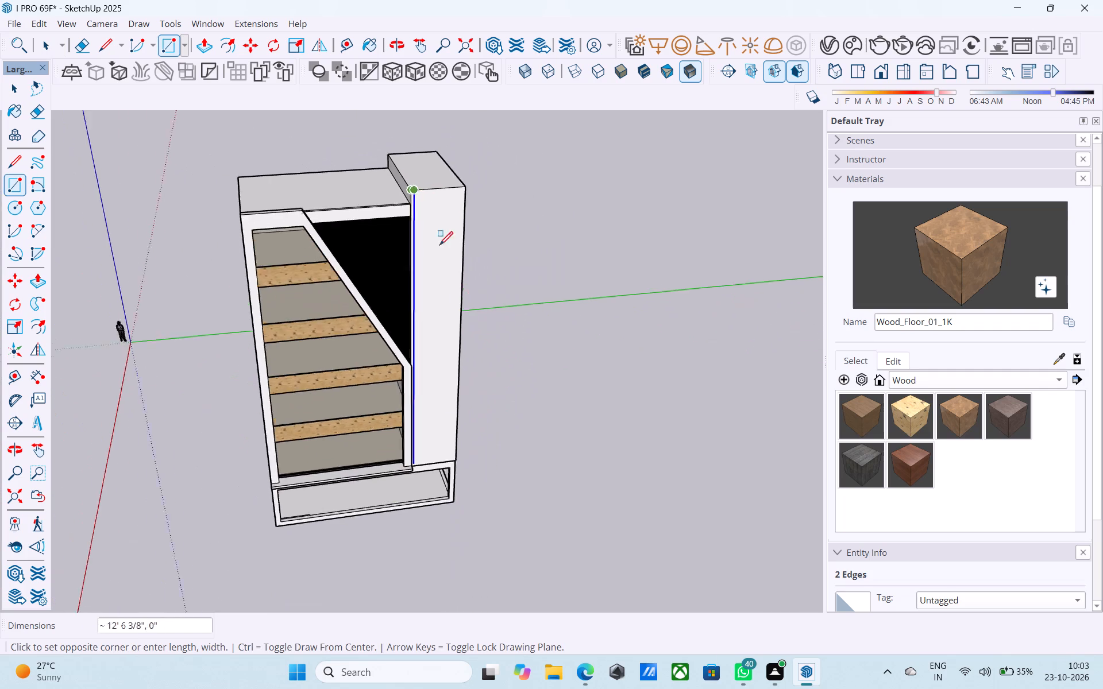
middle_drag(457, 458, 385, 410)
scroll(395, 426, up, 20)
scroll(395, 426, up, 5)
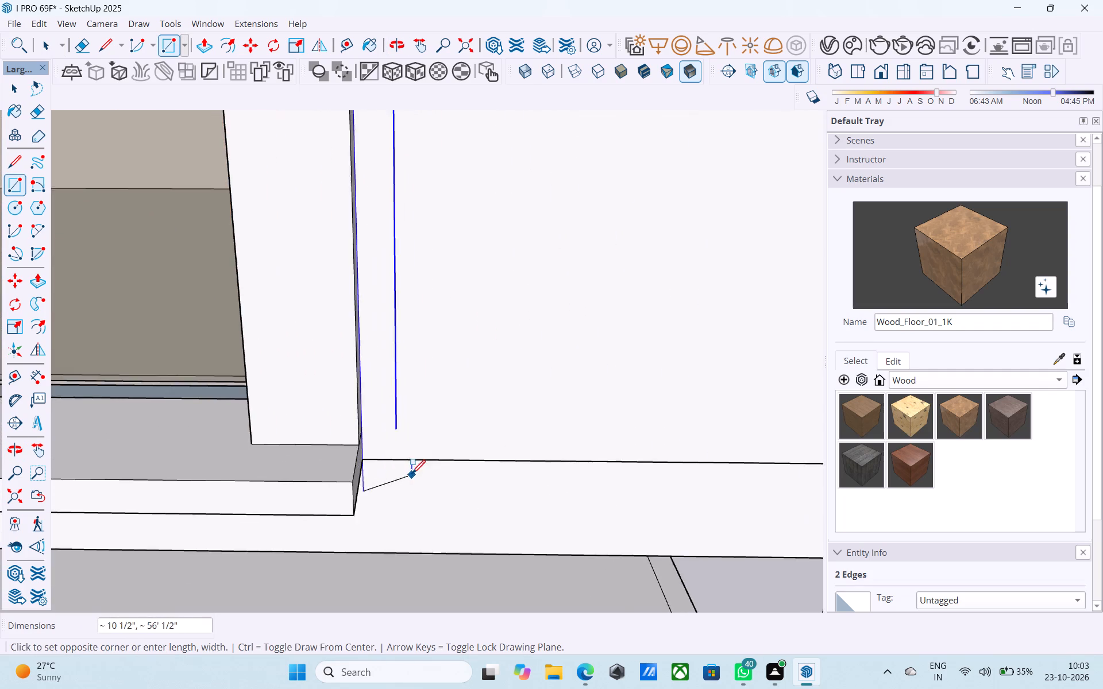
scroll(412, 475, up, 4)
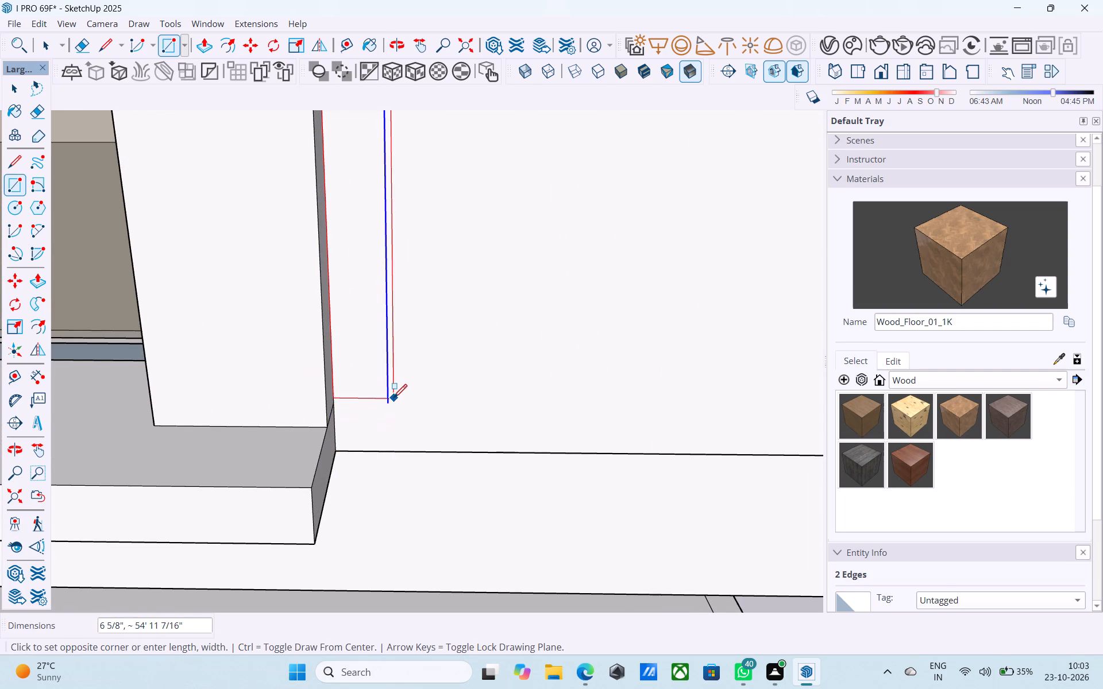
click(389, 401)
Extend the strip's outer edge with a line to the column's bottom edge and erase the short crossing line above it.
key(l)
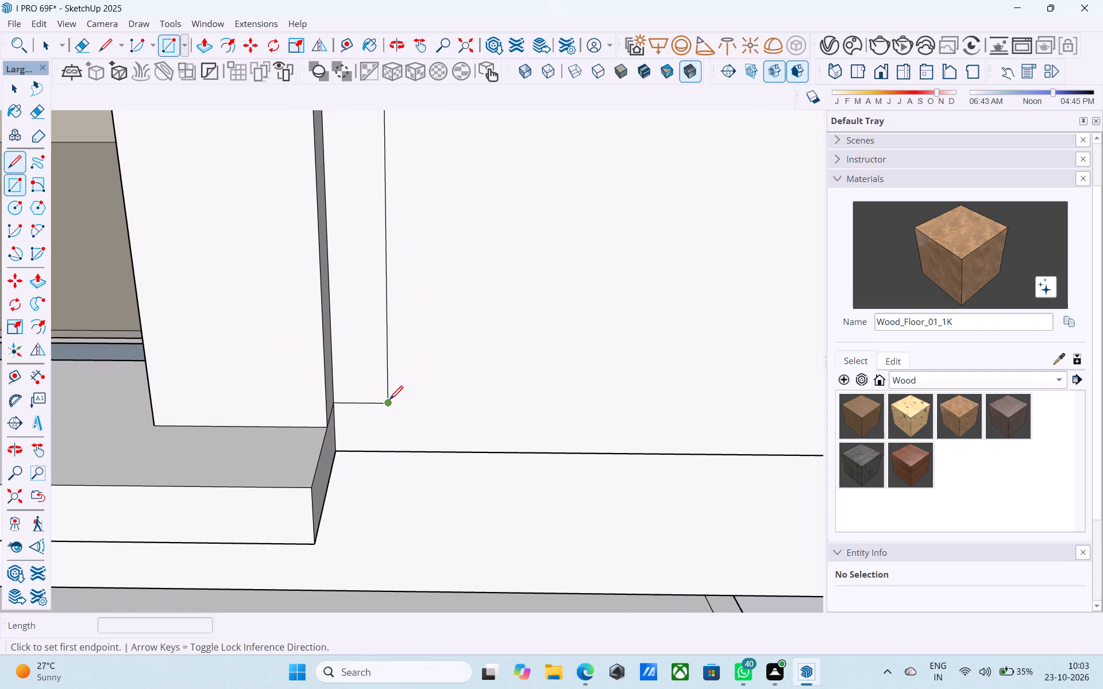
click(389, 401)
click(388, 449)
key(e)
drag(370, 406, 368, 400)
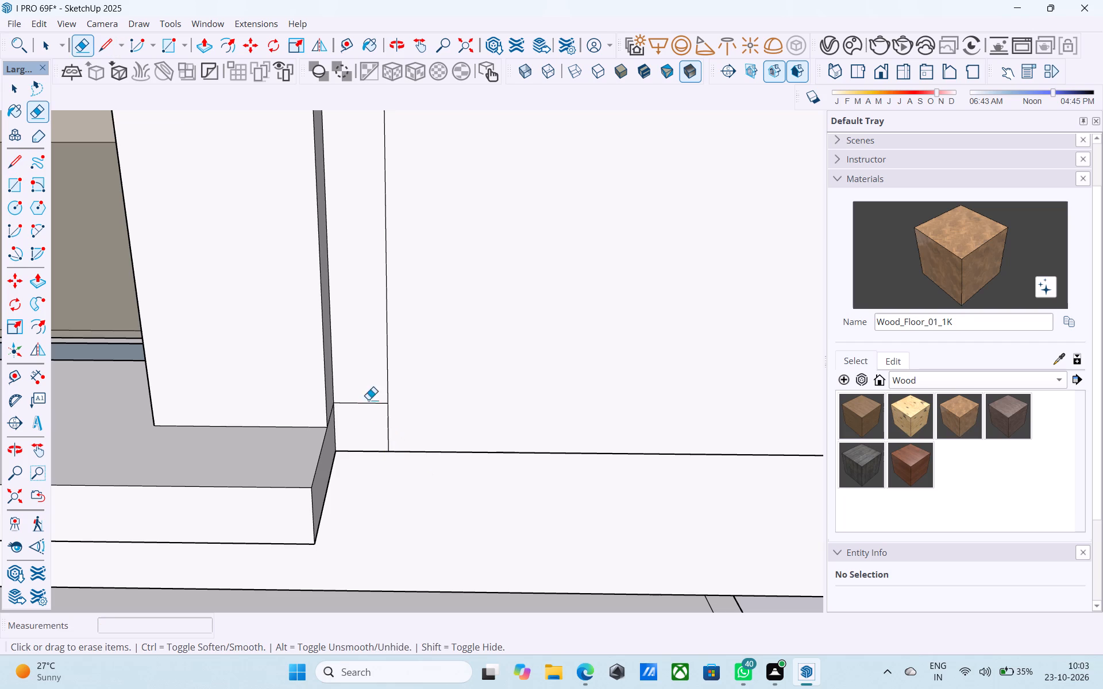
drag(368, 400, 366, 390)
Paint the narrow strip on the tall column's front with the wood material Wood_Floor_01_1K.
click(956, 288)
click(363, 355)
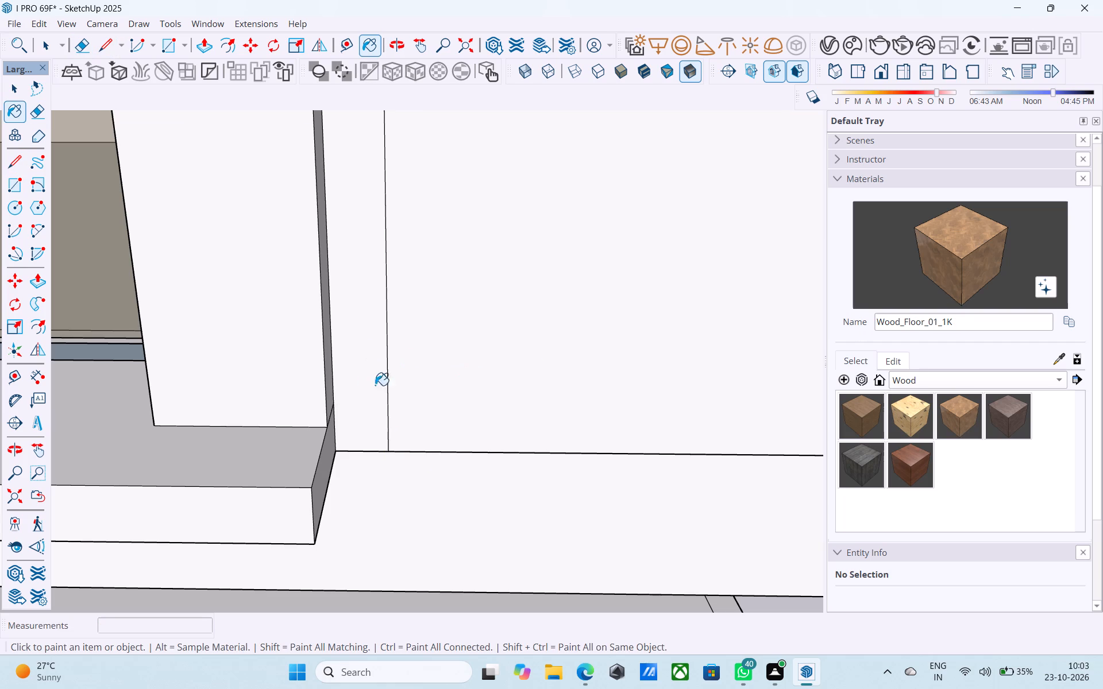
scroll(365, 459, down, 20)
scroll(365, 459, down, 14)
middle_drag(387, 498, 399, 433)
scroll(380, 353, up, 9)
key(space)
Inspect the wood strip on the tall column and the overall shelf unit from the front.
middle_drag(389, 340, 397, 335)
scroll(406, 334, down, 1)
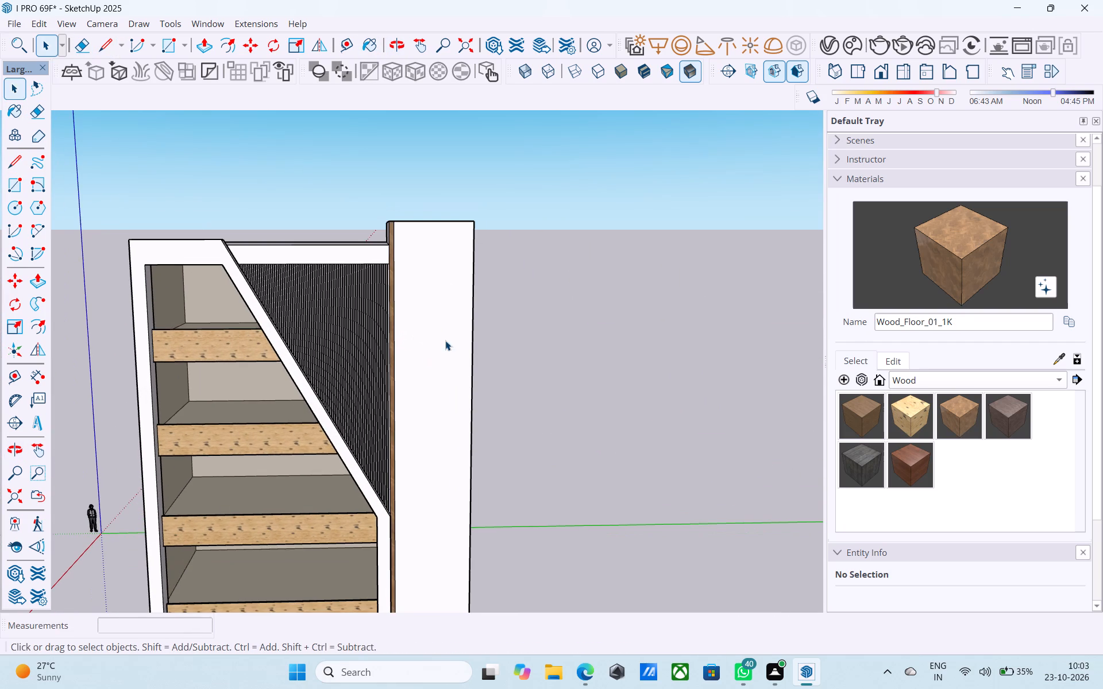
shift+middle_drag(429, 353, 524, 247)
middle_drag(530, 370, 523, 341)
scroll(523, 341, down, 2)
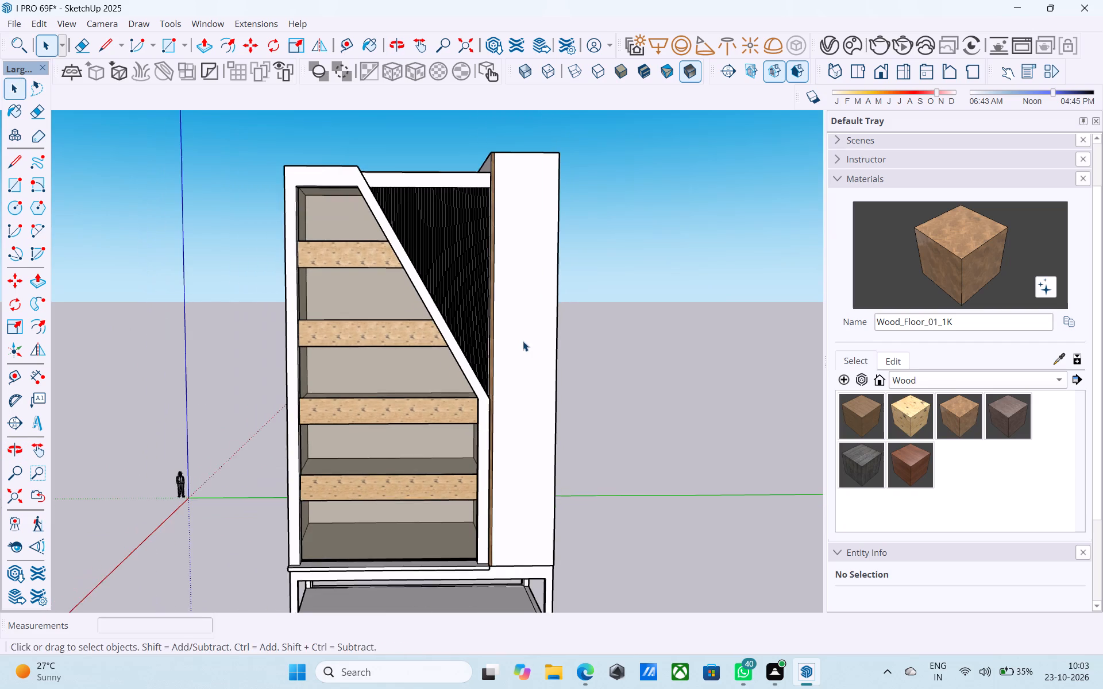
shift+middle_drag(523, 341, 522, 319)
scroll(522, 319, up, 1)
shift+middle_drag(522, 319, 536, 323)
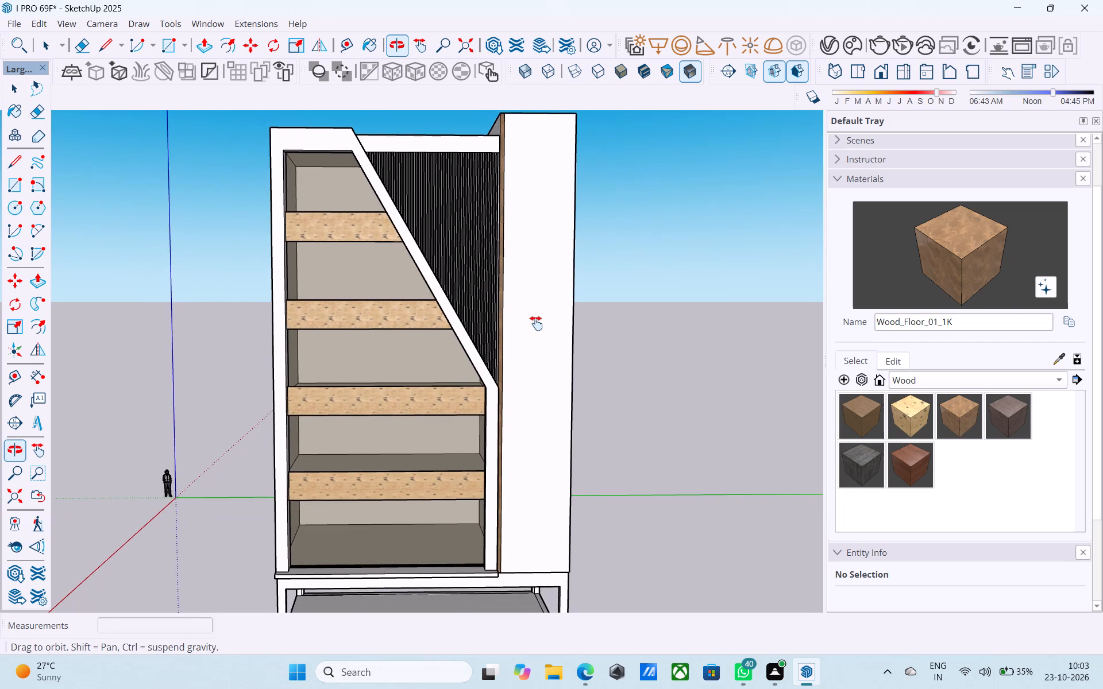
shift+middle_drag(536, 323, 536, 328)
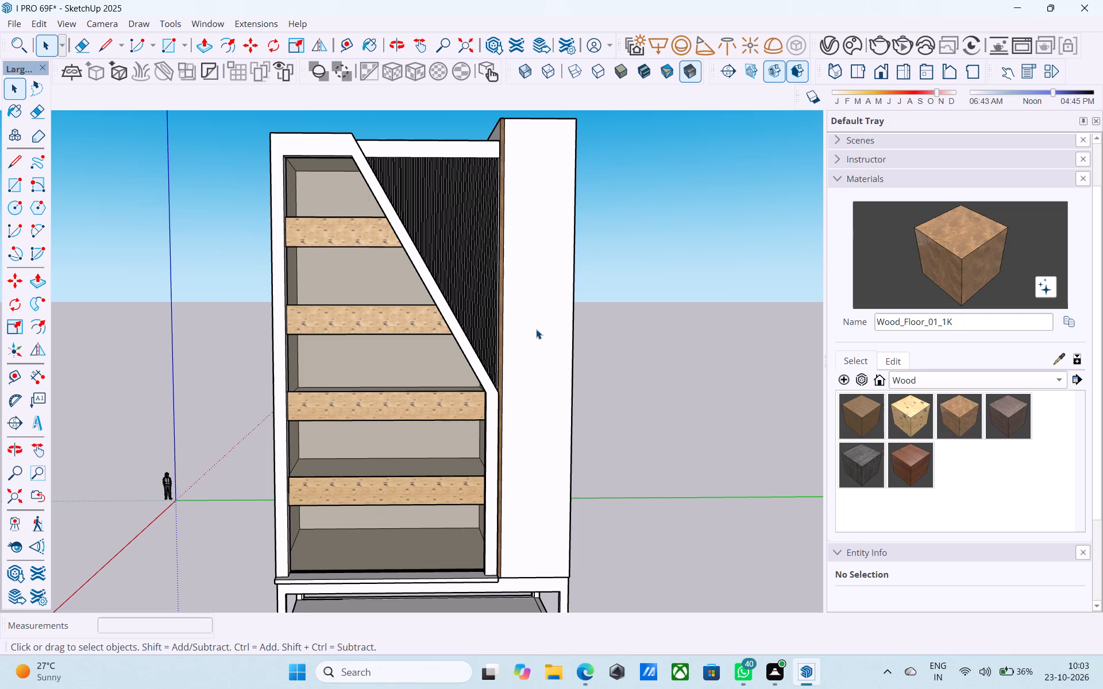
Select the outer long edge of the wood strip on the tall column's front.
middle_drag(536, 330, 539, 358)
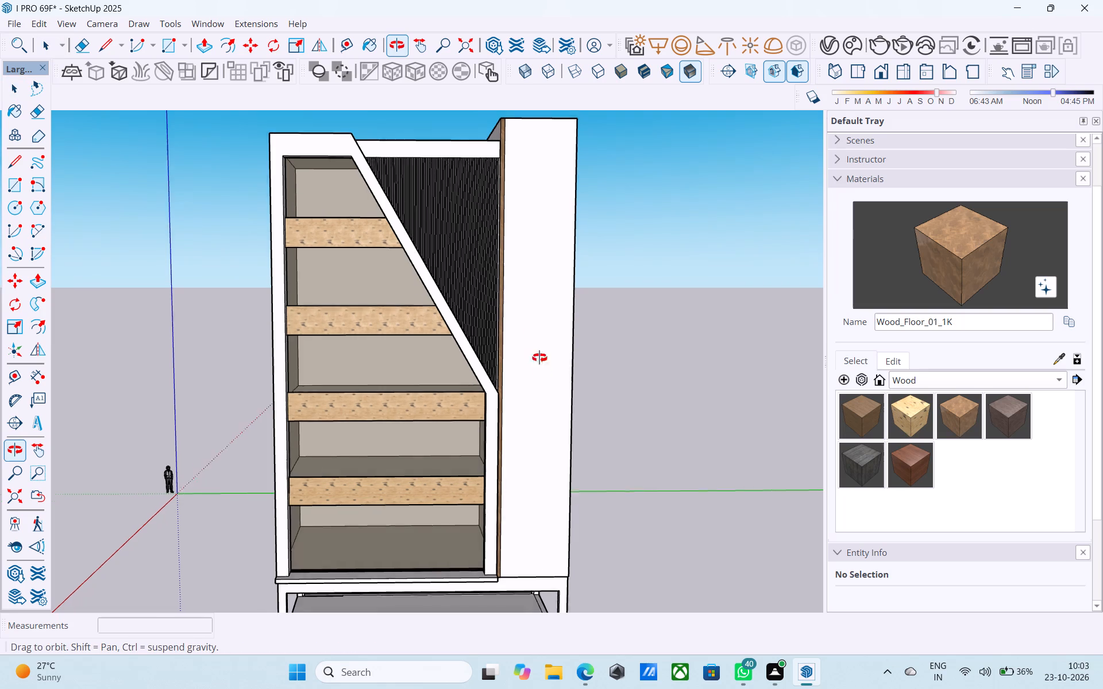
middle_drag(539, 358, 561, 483)
middle_drag(574, 325, 525, 328)
scroll(518, 295, up, 7)
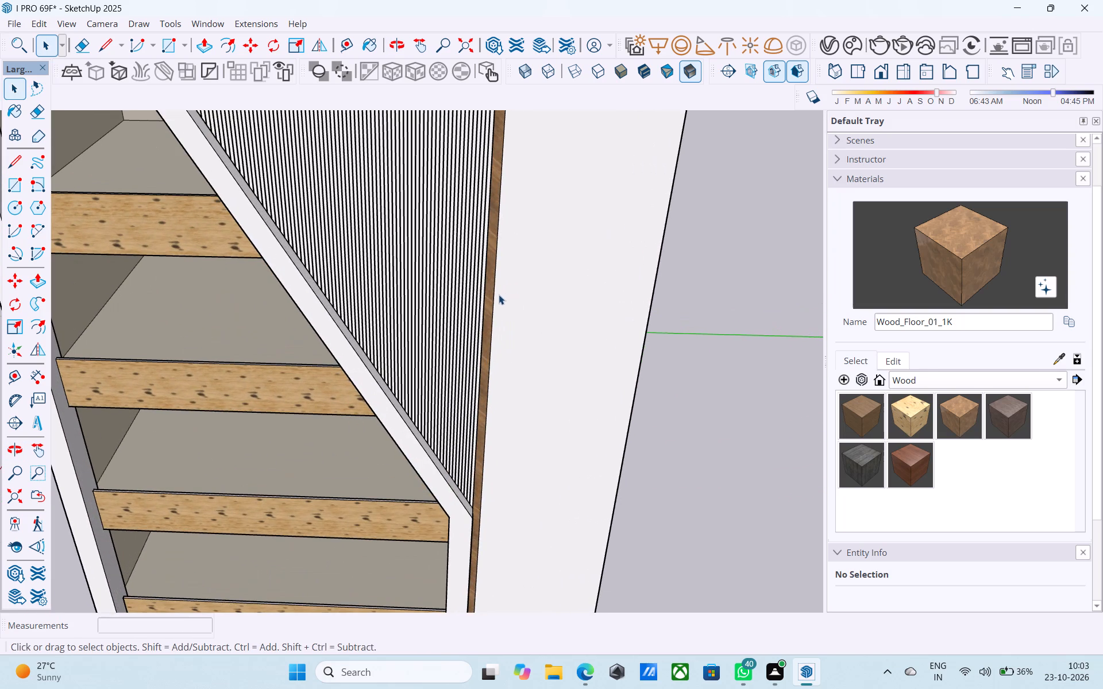
click(494, 292)
shift+middle_drag(526, 404, 516, 277)
shift+scroll(515, 405, up, 9)
shift+click(423, 398)
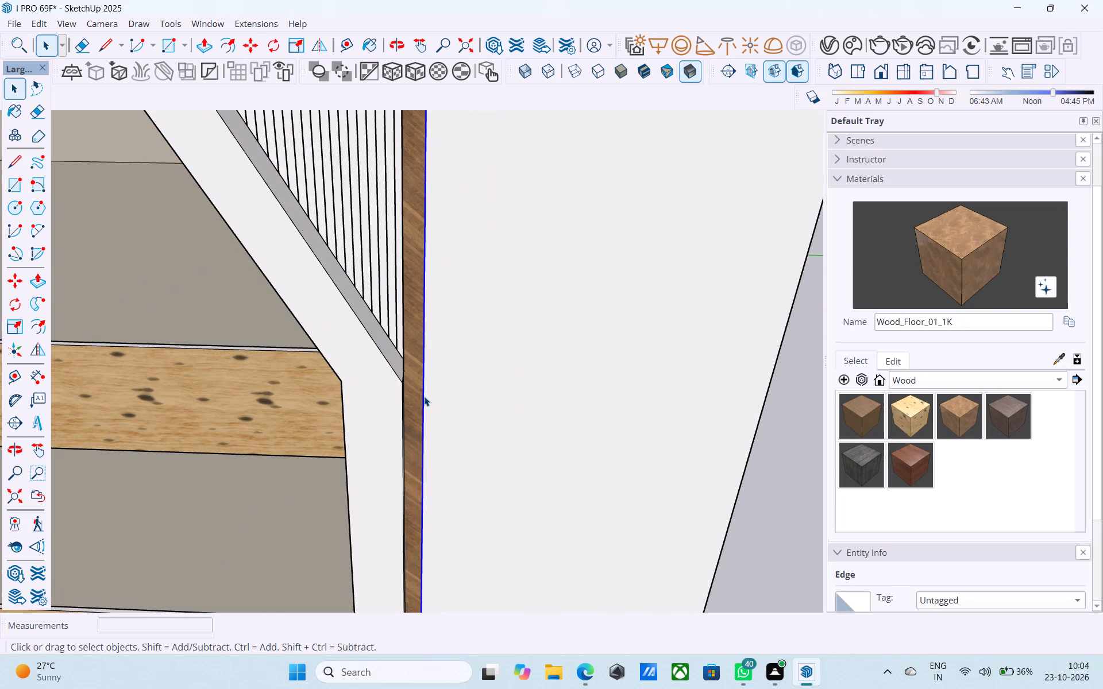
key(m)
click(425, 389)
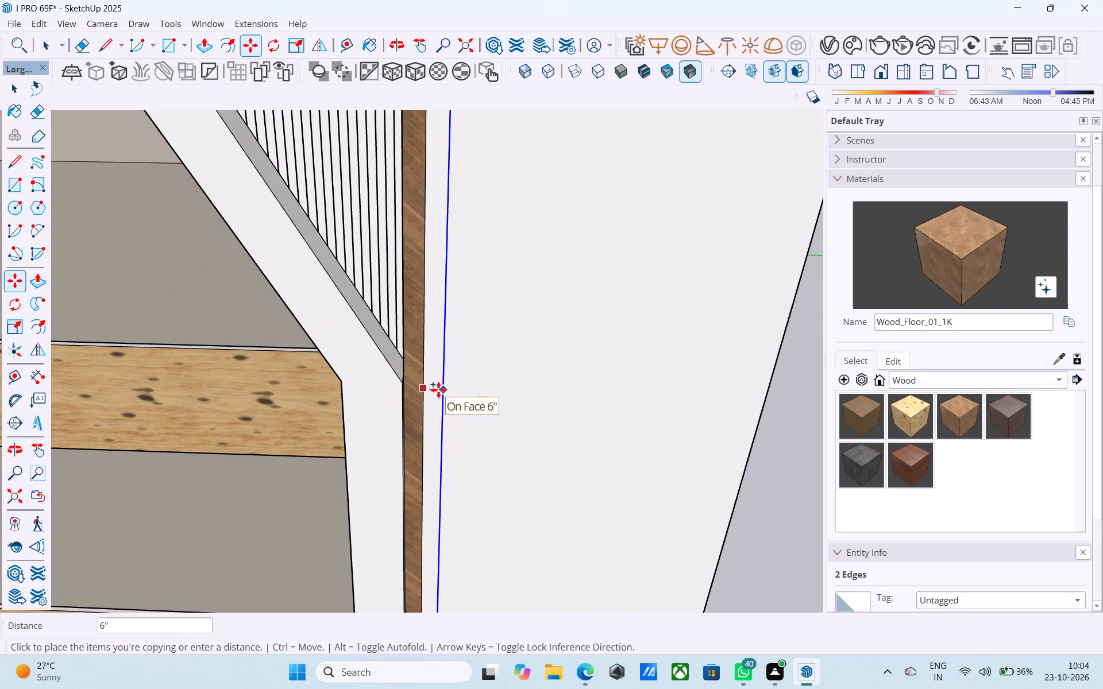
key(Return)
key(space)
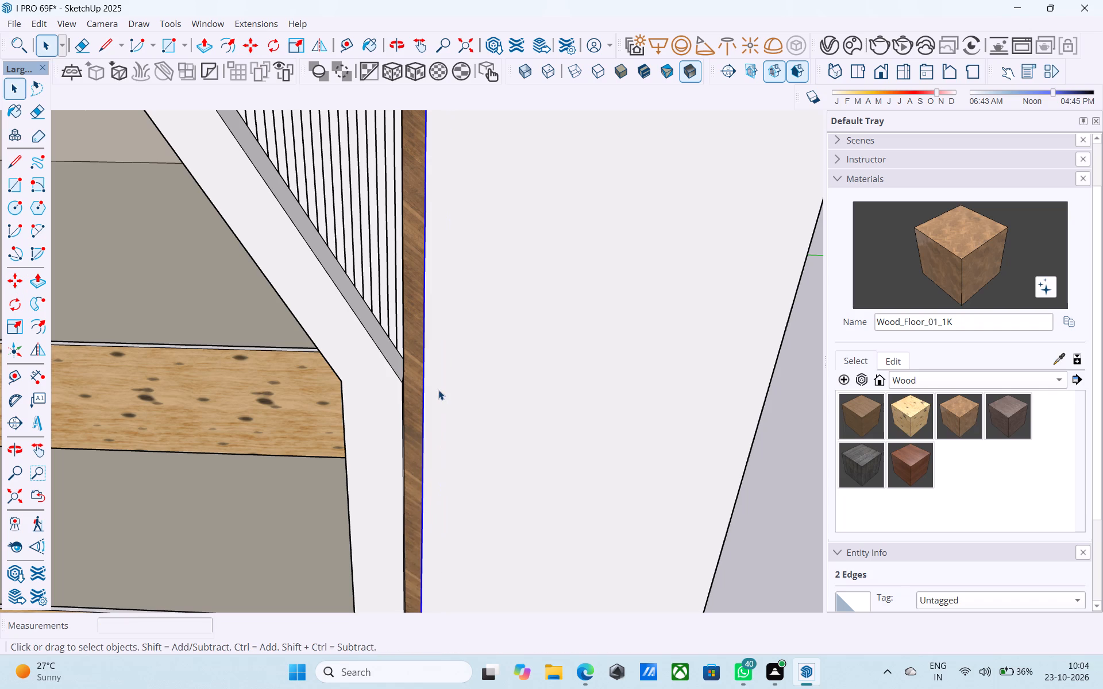
Copy the wood strip's outer long edge 6" farther across the column's front face.
key(m)
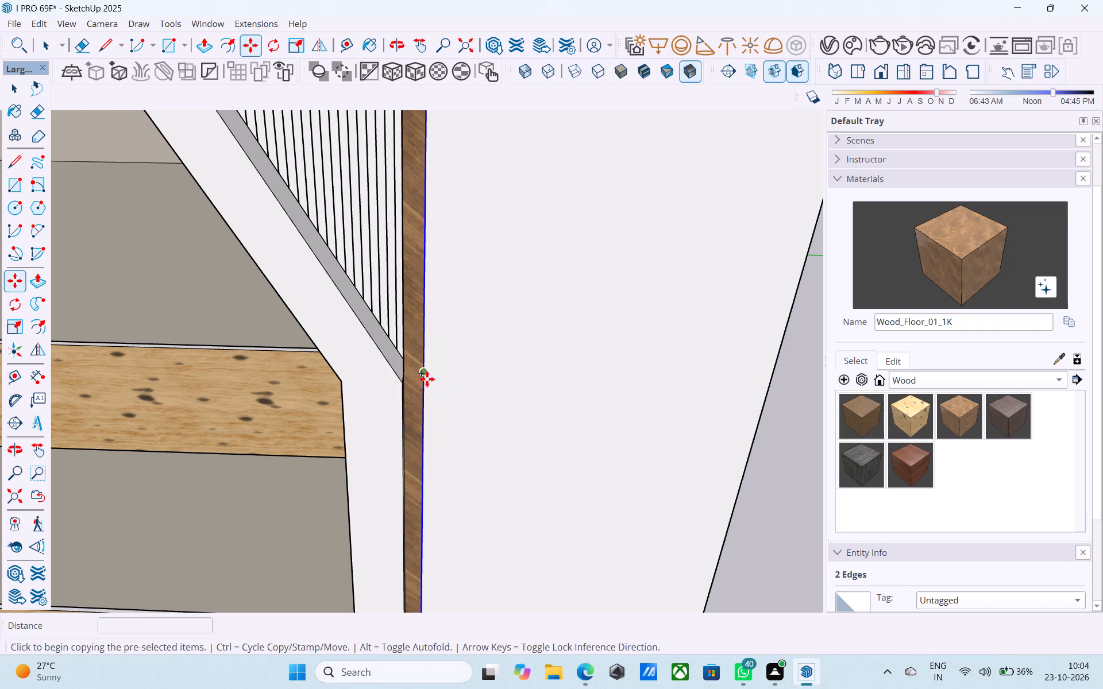
click(426, 378)
text(6")
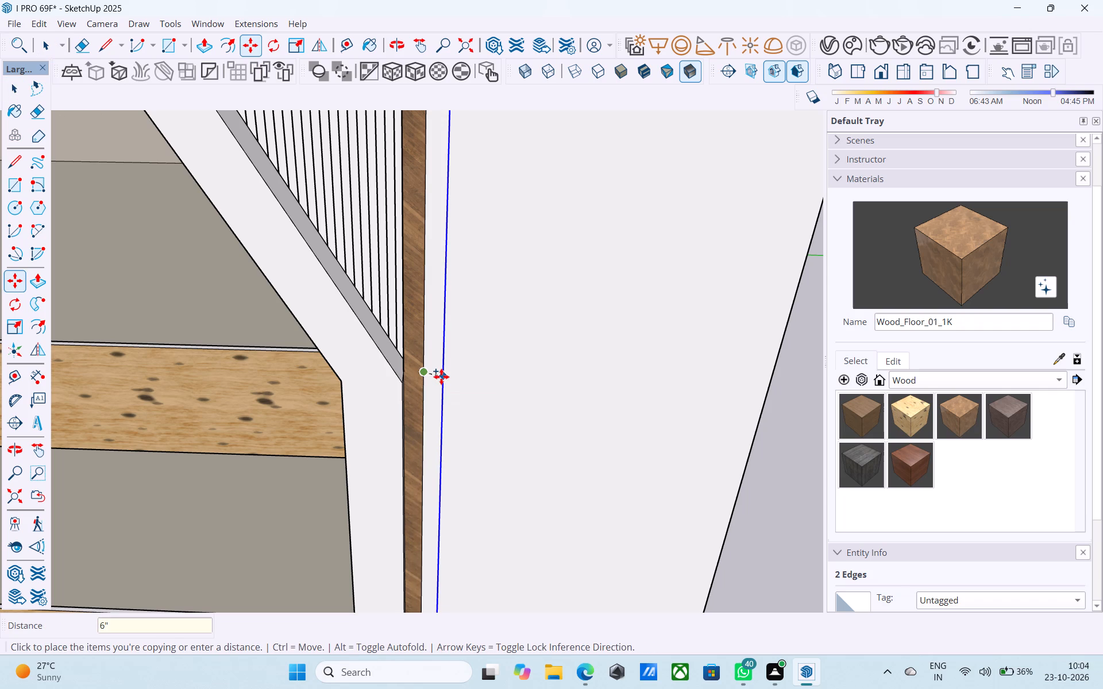
key(Return)
key(space)
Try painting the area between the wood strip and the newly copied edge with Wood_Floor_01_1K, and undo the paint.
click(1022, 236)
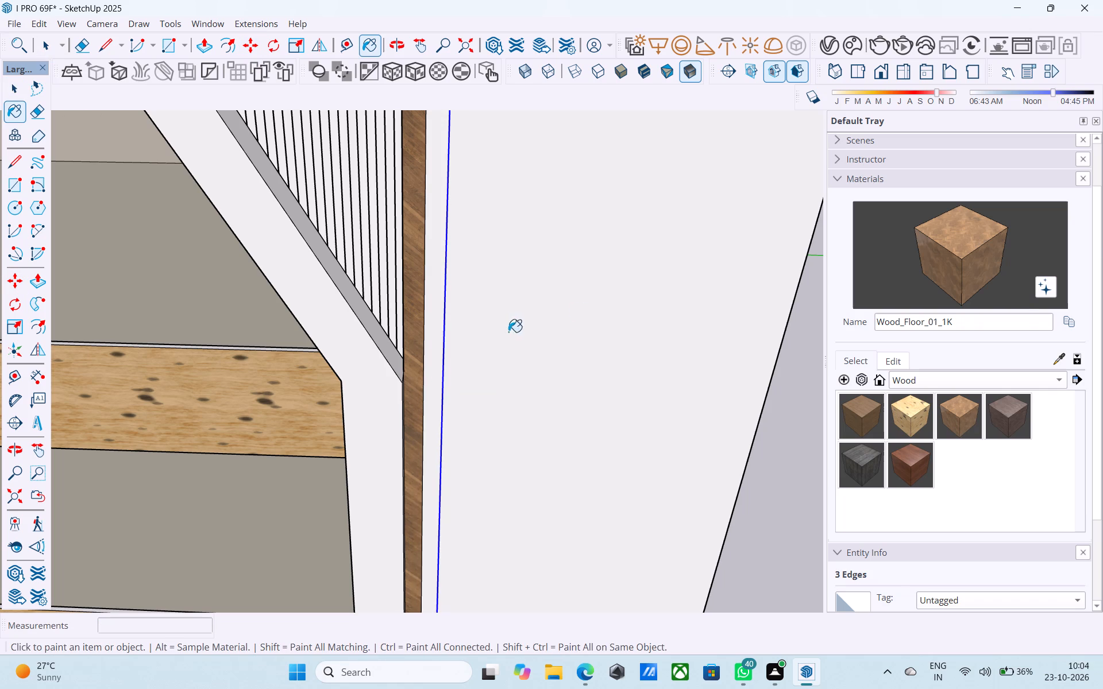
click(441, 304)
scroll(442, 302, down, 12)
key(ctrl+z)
Draw a short line joining the newly copied edge's upper end to the tall column's top front edge.
middle_drag(477, 379, 470, 355)
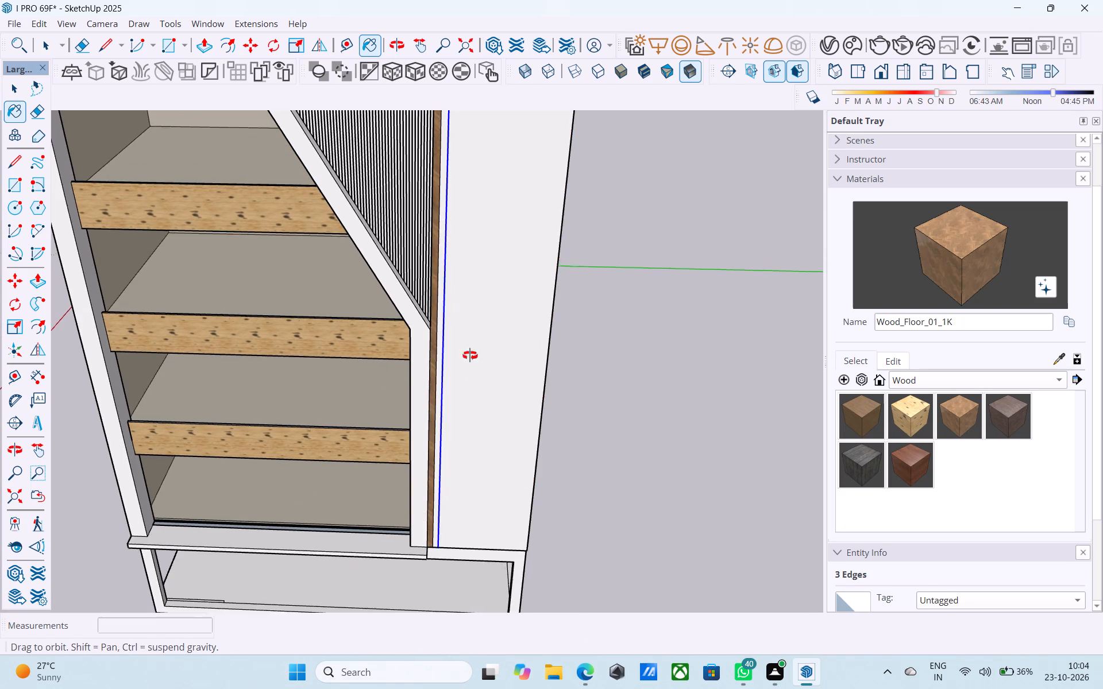
middle_drag(470, 355, 465, 327)
scroll(462, 328, down, 12)
scroll(469, 229, up, 15)
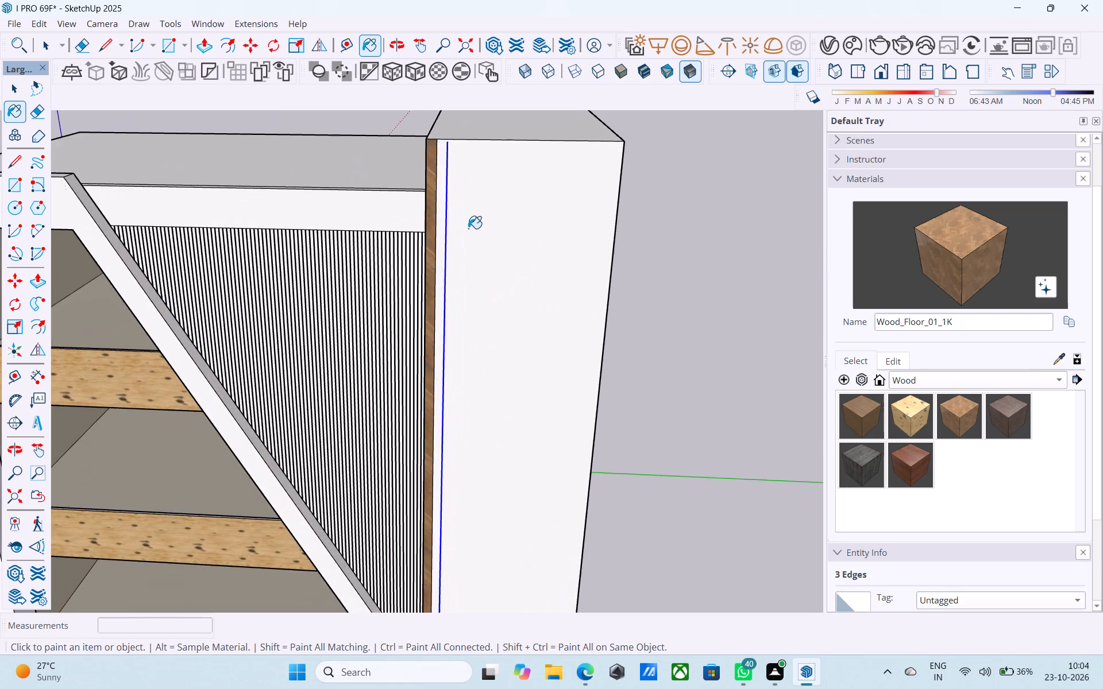
scroll(468, 229, down, 15)
scroll(463, 231, up, 20)
scroll(463, 231, up, 1)
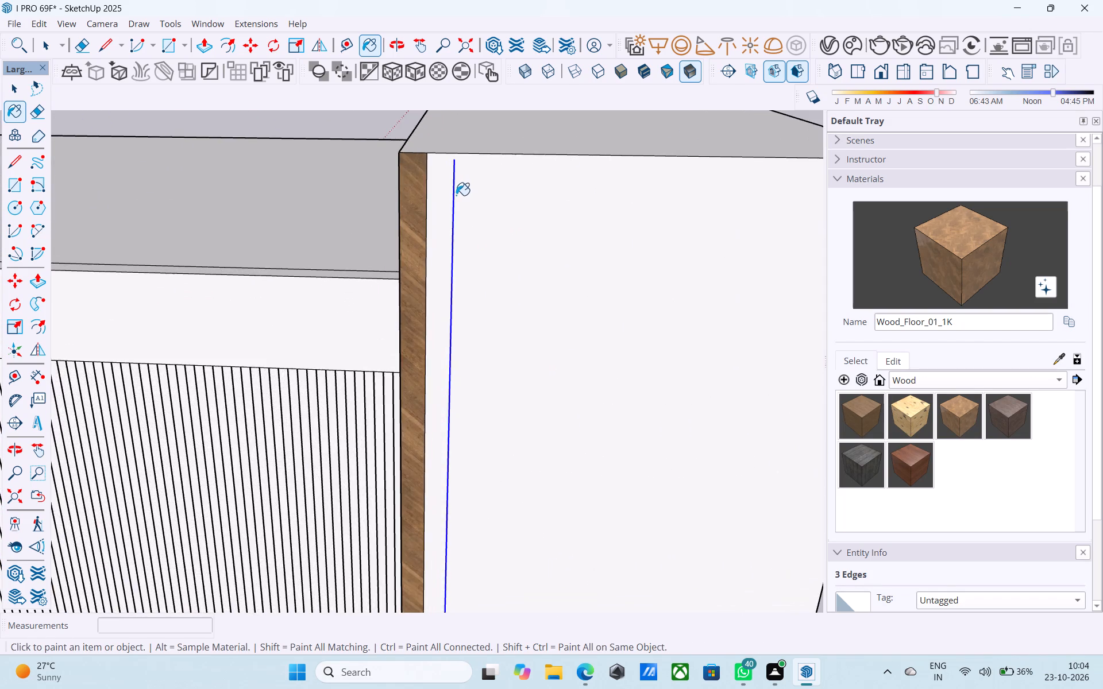
scroll(456, 195, up, 4)
key(l)
scroll(456, 185, up, 4)
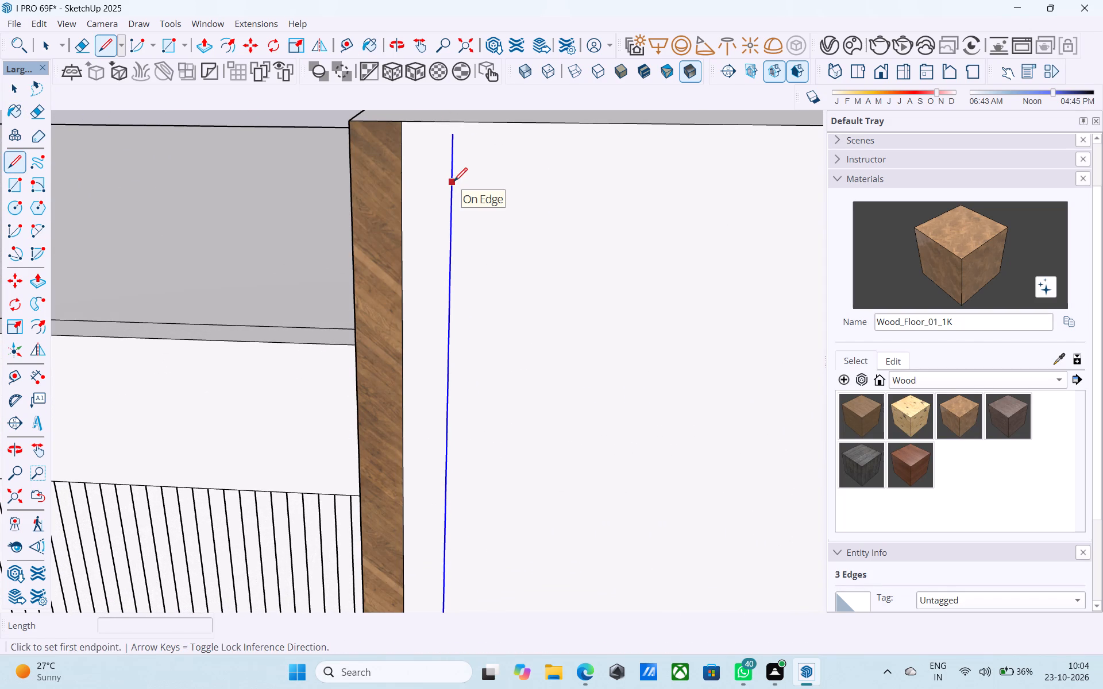
scroll(454, 183, down, 2)
shift+middle_drag(454, 187, 468, 265)
scroll(466, 239, up, 1)
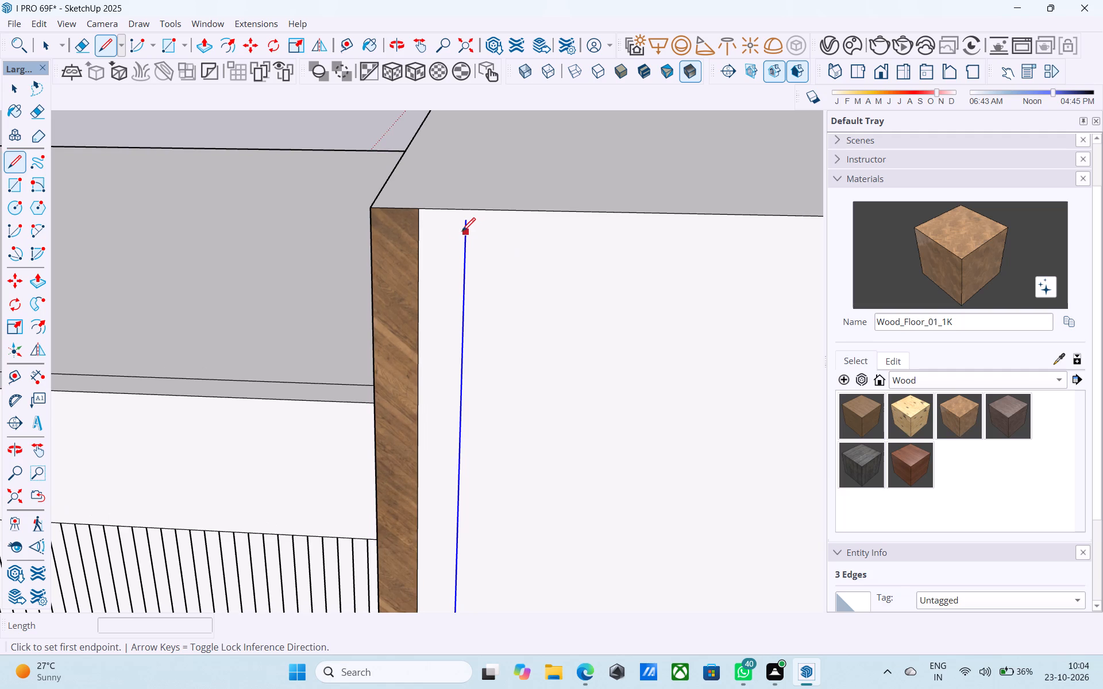
click(464, 224)
click(465, 210)
Erase the part of the copied edge that overhangs below the tall column's bottom front edge.
scroll(466, 117, down, 3)
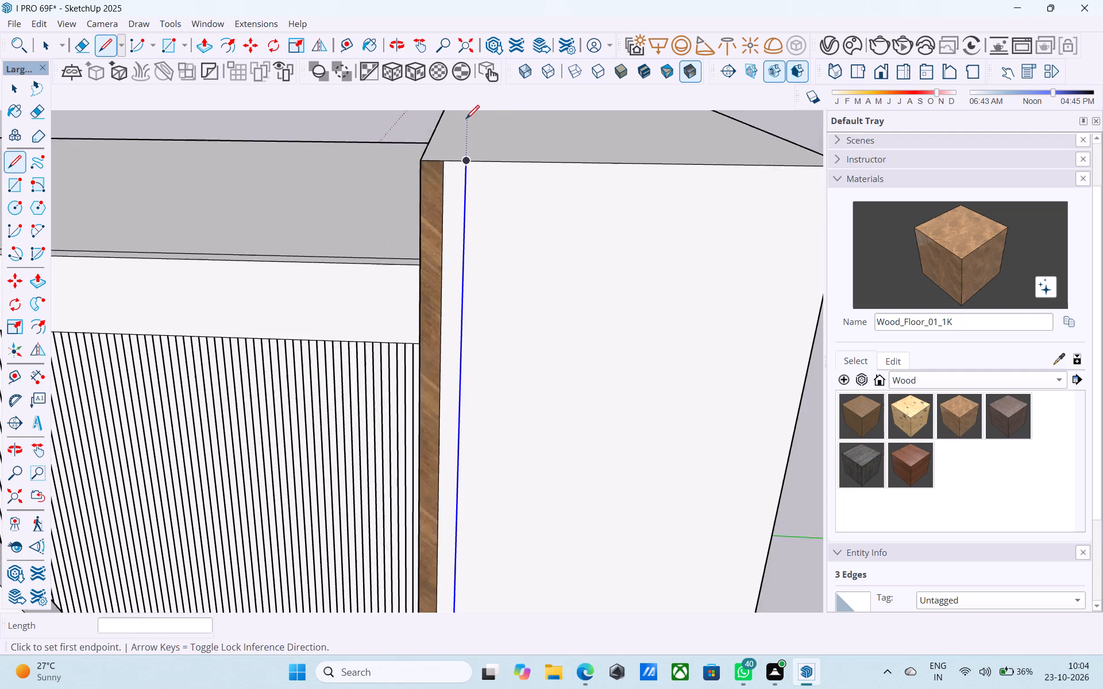
scroll(466, 120, down, 12)
scroll(469, 178, up, 1)
scroll(469, 179, down, 5)
scroll(483, 277, down, 3)
scroll(474, 249, up, 1)
scroll(468, 225, down, 4)
scroll(471, 543, up, 4)
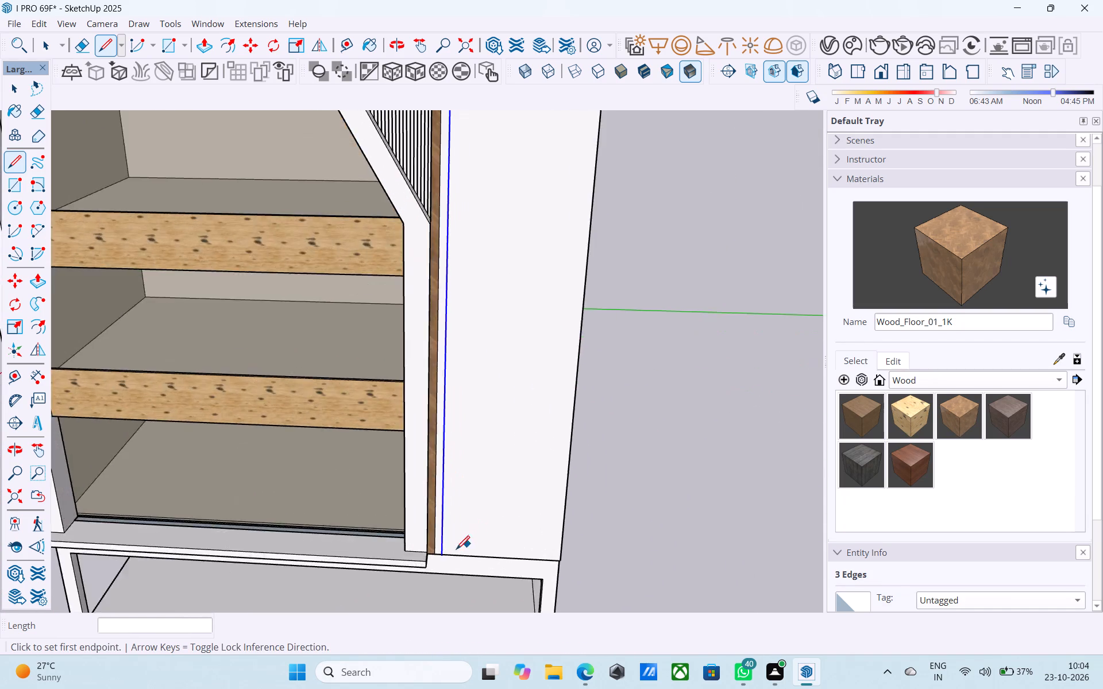
scroll(456, 551, up, 20)
scroll(456, 551, up, 12)
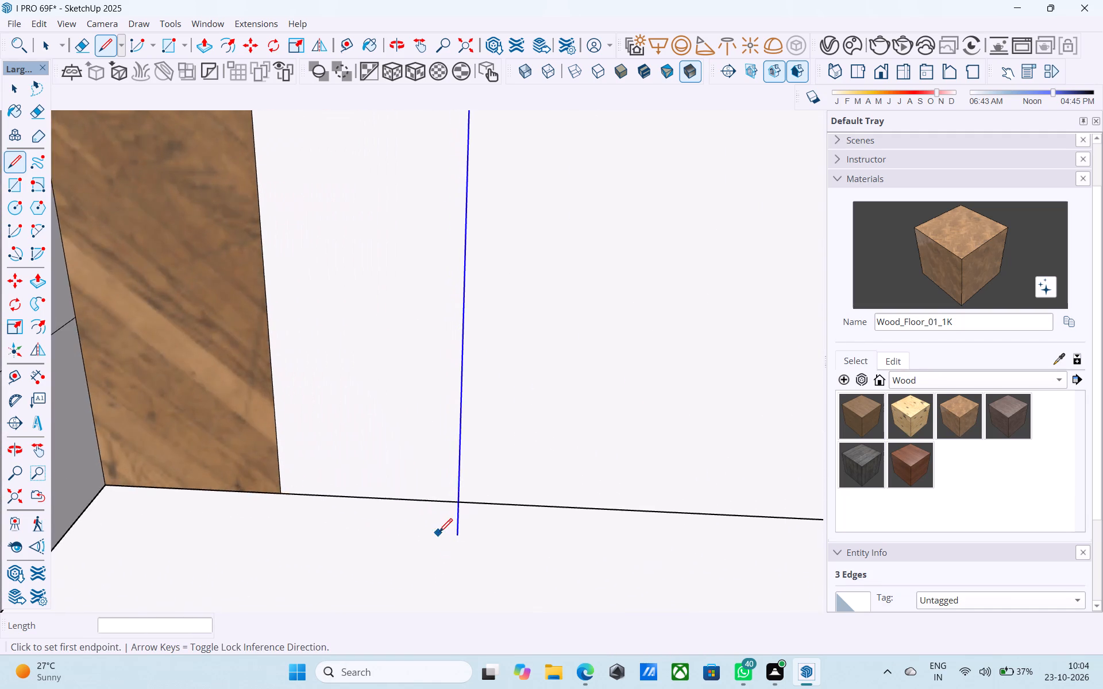
scroll(439, 533, up, 2)
middle_drag(439, 533, 275, 394)
key(e)
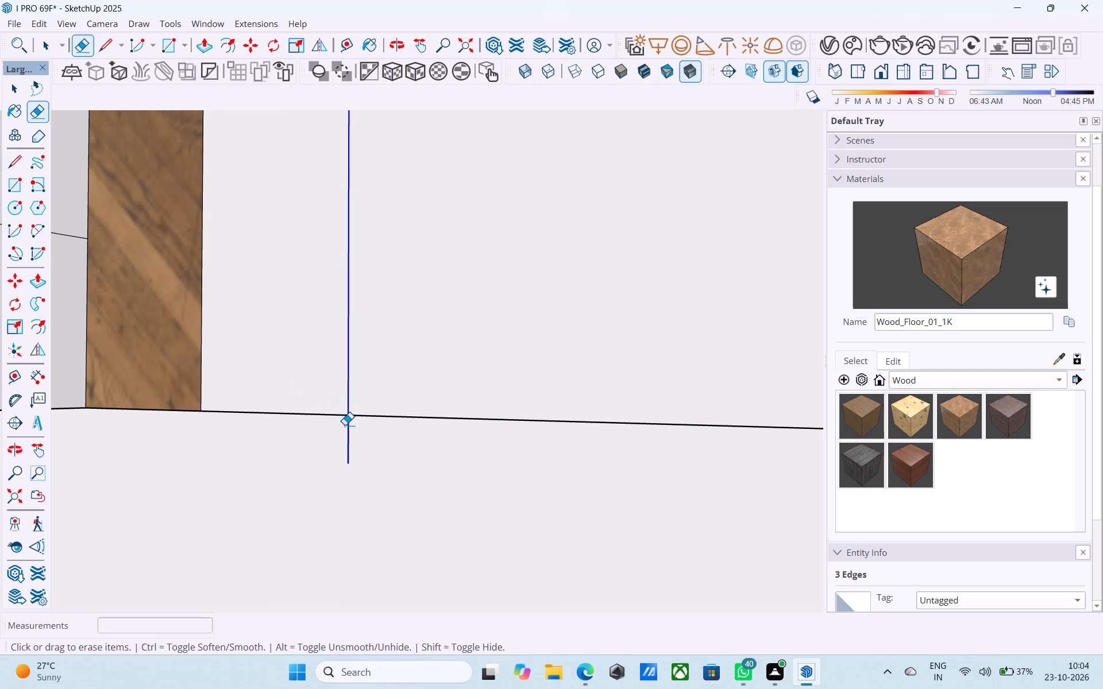
click(350, 448)
Paint the face between the wood strip and the copied edge with Wood_Floor_01_1K.
click(952, 259)
click(337, 297)
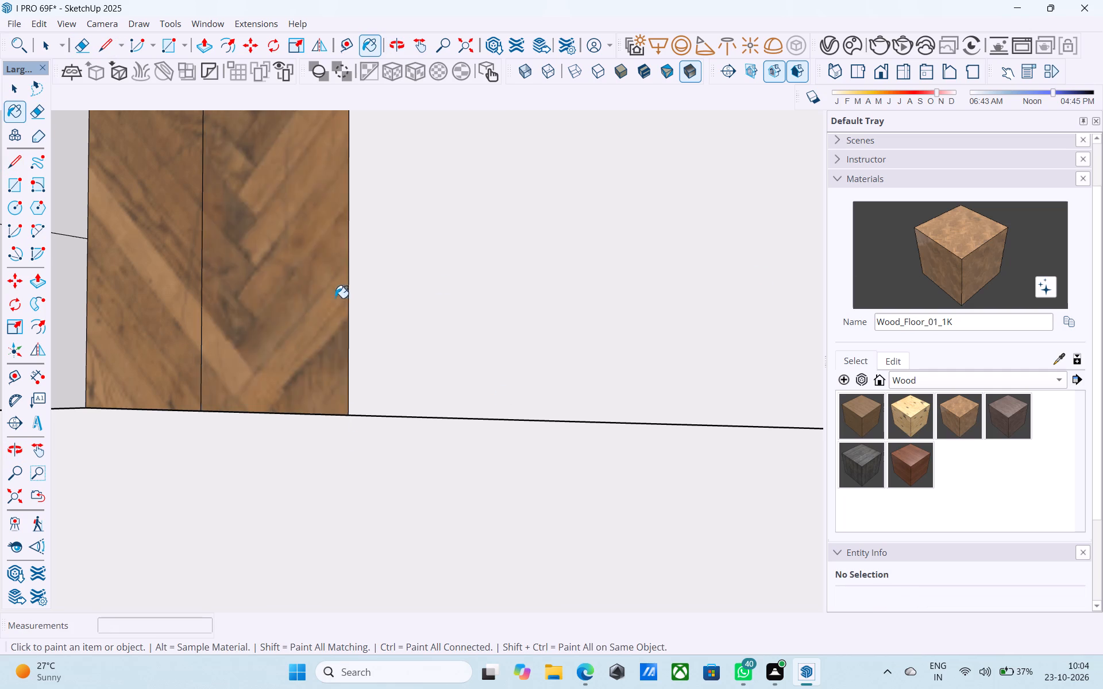
Erase the dividing edge between the two adjoining wood-painted strips on the column's front.
scroll(333, 305, down, 4)
middle_drag(349, 319, 404, 339)
key(e)
drag(338, 328, 255, 301)
Examine the merged wood strip along the full height of the tall column and from several angles.
scroll(265, 312, down, 6)
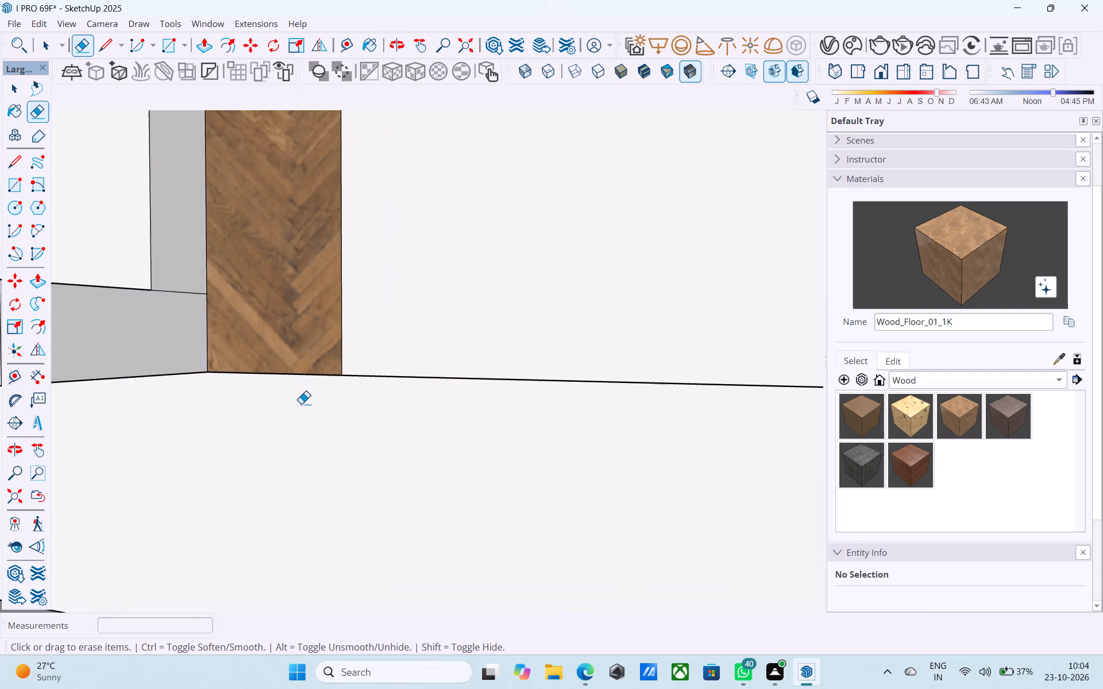
scroll(301, 404, down, 15)
scroll(329, 265, down, 1)
scroll(337, 294, up, 1)
scroll(338, 302, down, 6)
scroll(372, 432, up, 1)
scroll(372, 432, down, 10)
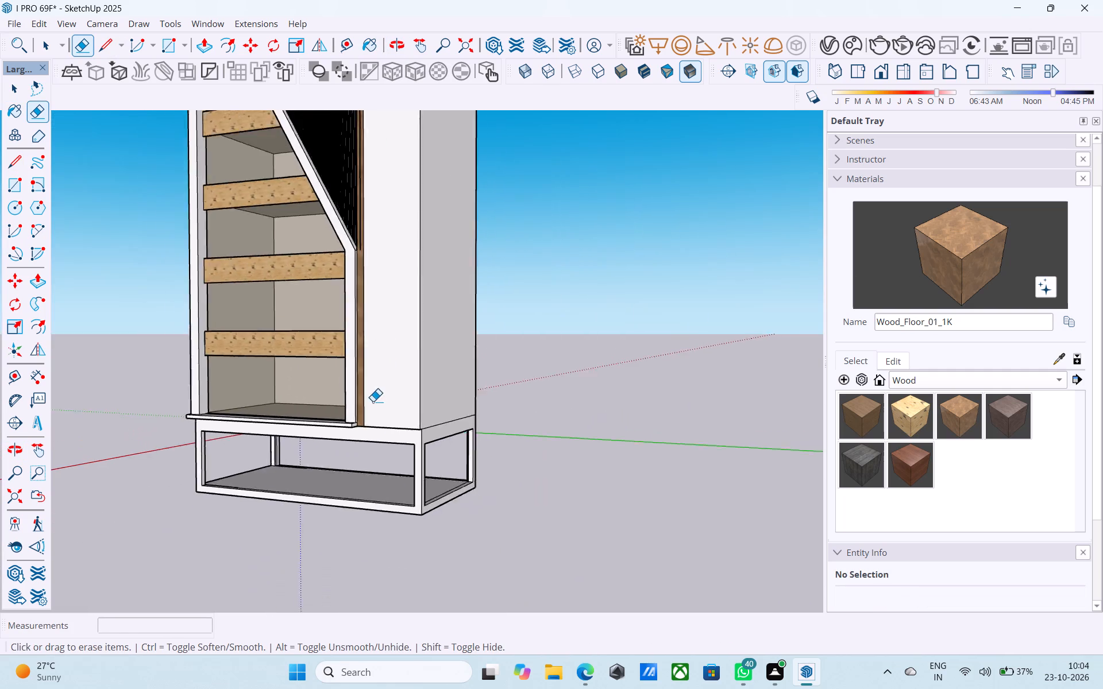
scroll(373, 401, down, 2)
middle_drag(396, 409, 512, 453)
scroll(405, 324, up, 15)
click(376, 289)
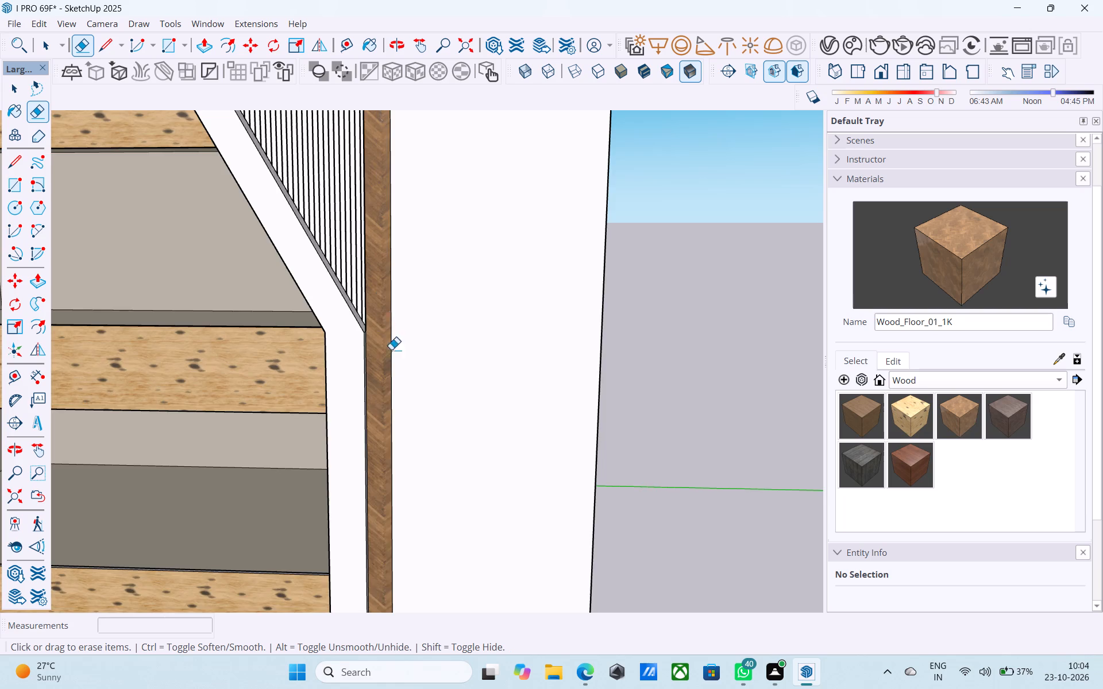
scroll(401, 428, down, 14)
middle_drag(415, 458, 443, 463)
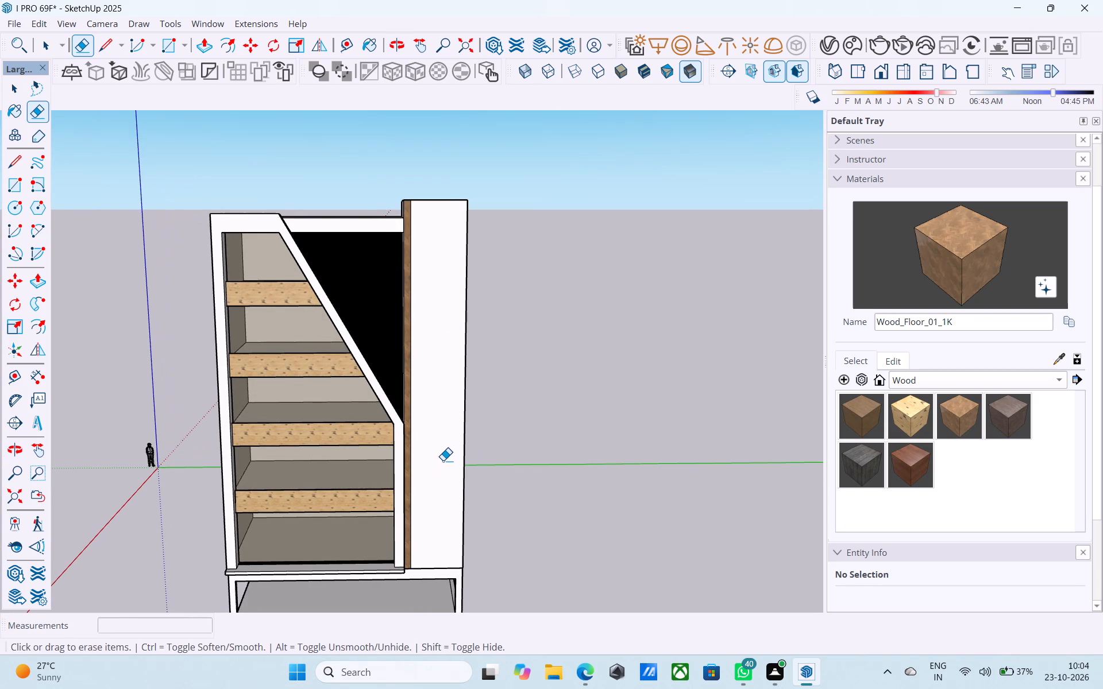
middle_click(452, 417)
scroll(432, 420, down, 5)
middle_drag(431, 420, 416, 429)
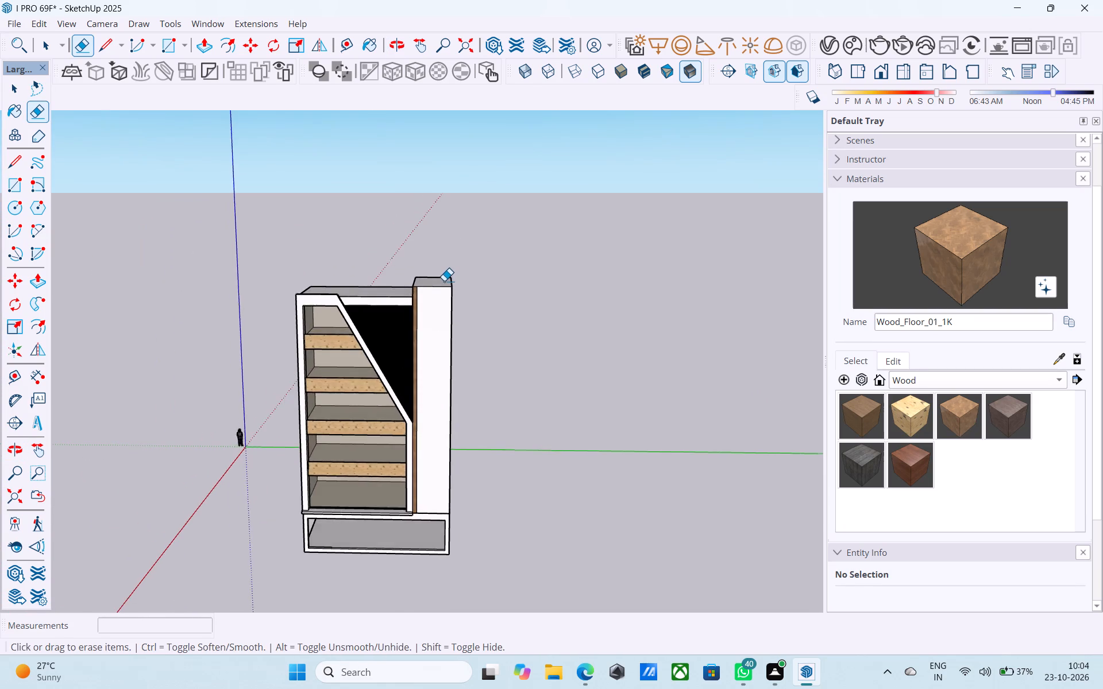
scroll(444, 281, up, 5)
middle_drag(444, 282, 437, 277)
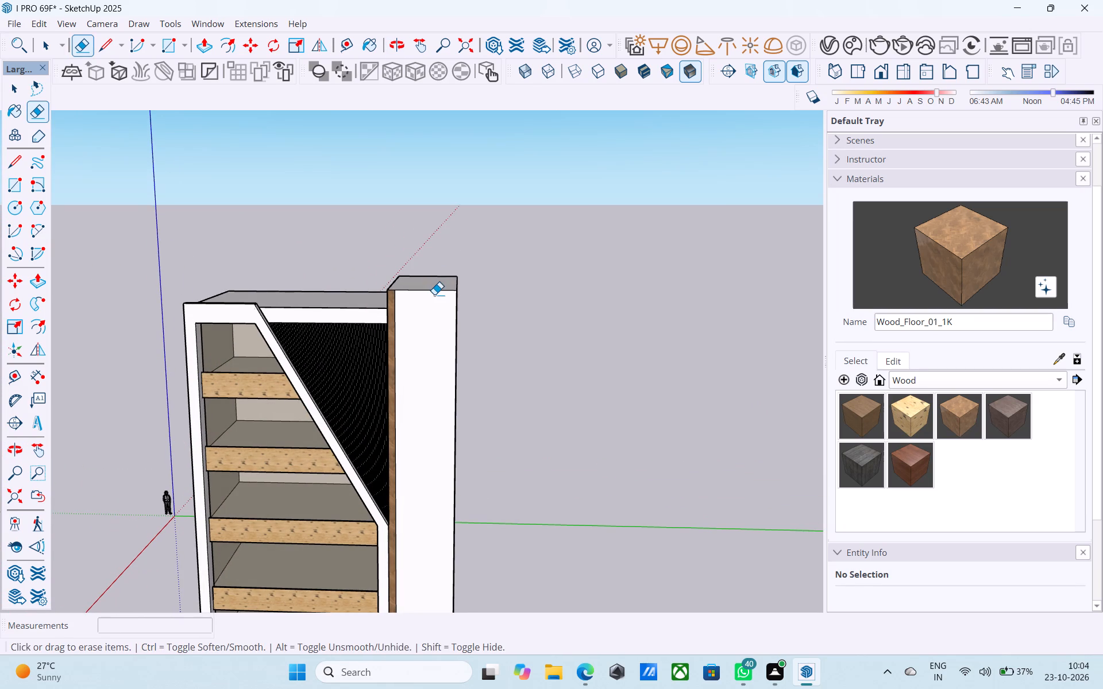
middle_drag(460, 361, 385, 374)
scroll(429, 371, up, 1)
middle_drag(423, 374, 402, 379)
scroll(414, 322, down, 7)
scroll(438, 376, up, 4)
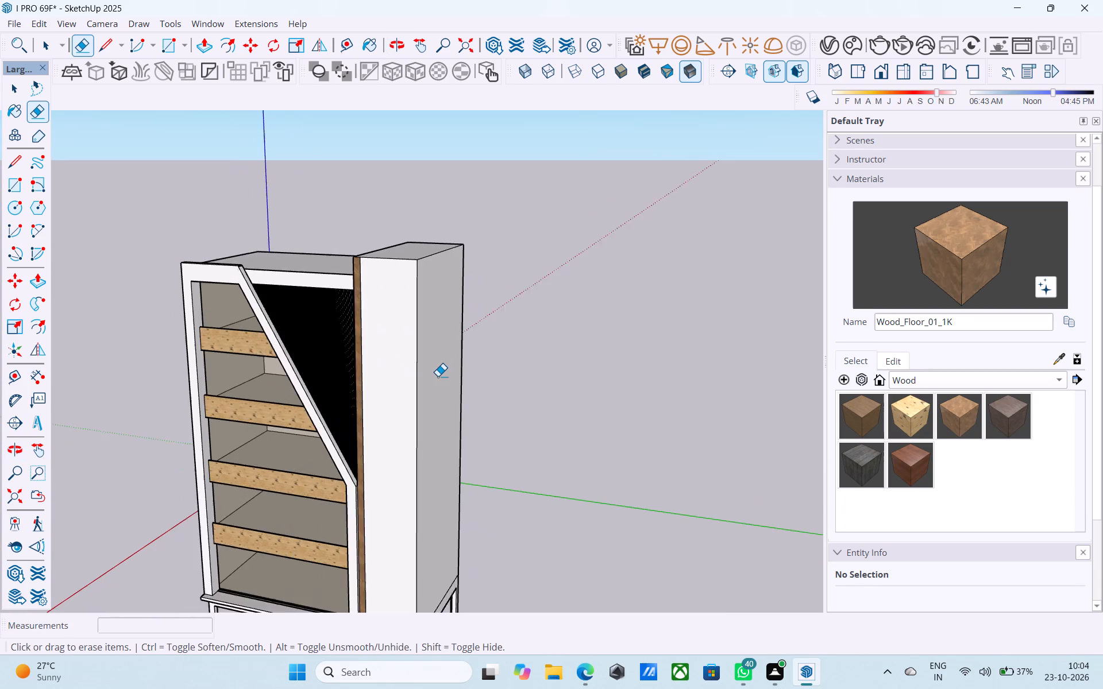
scroll(438, 376, up, 1)
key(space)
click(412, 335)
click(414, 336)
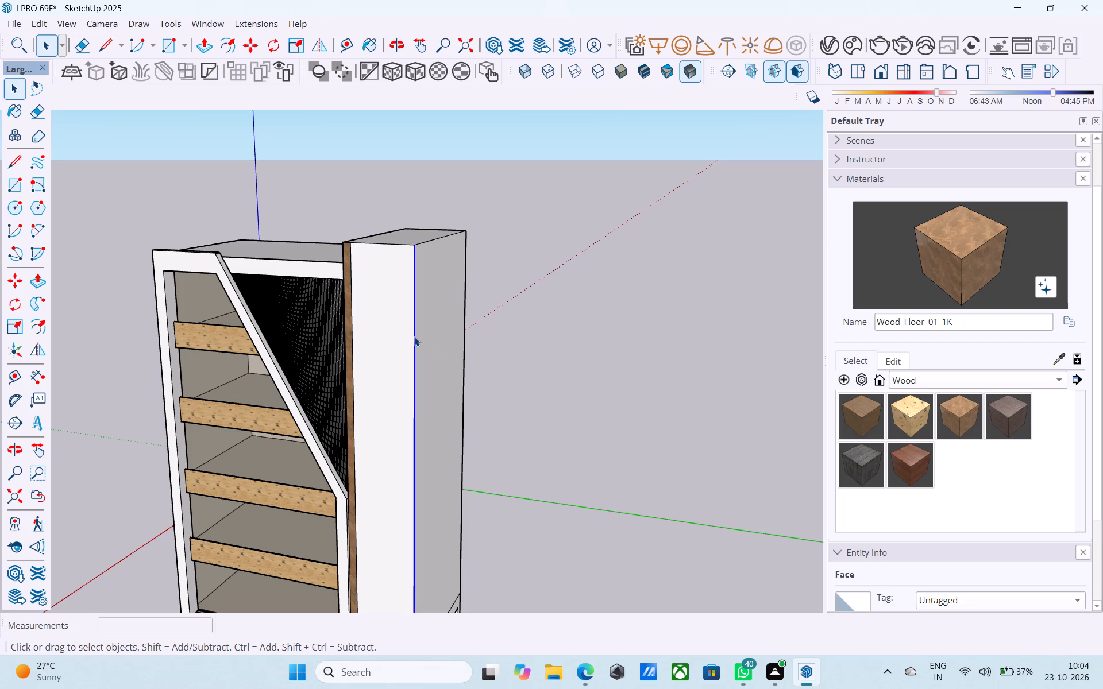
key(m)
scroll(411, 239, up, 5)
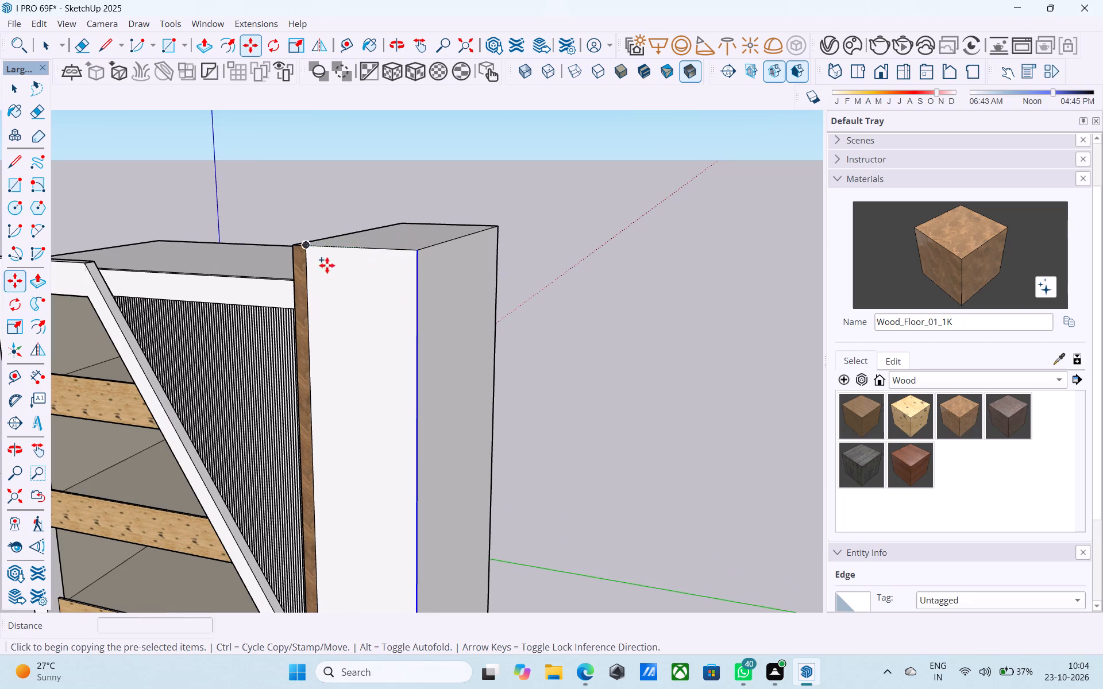
Measure the wood strip's width along the column's top front edge with the Line tool, without drawing a line.
key(l)
scroll(306, 268, up, 8)
click(304, 219)
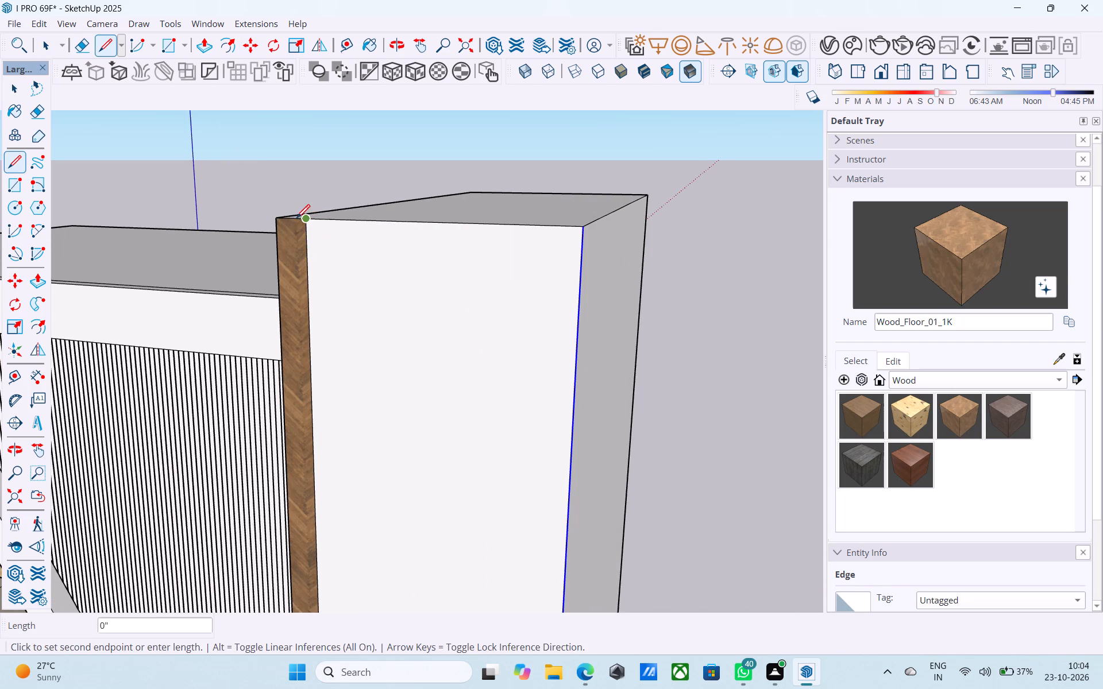
middle_drag(281, 217, 376, 324)
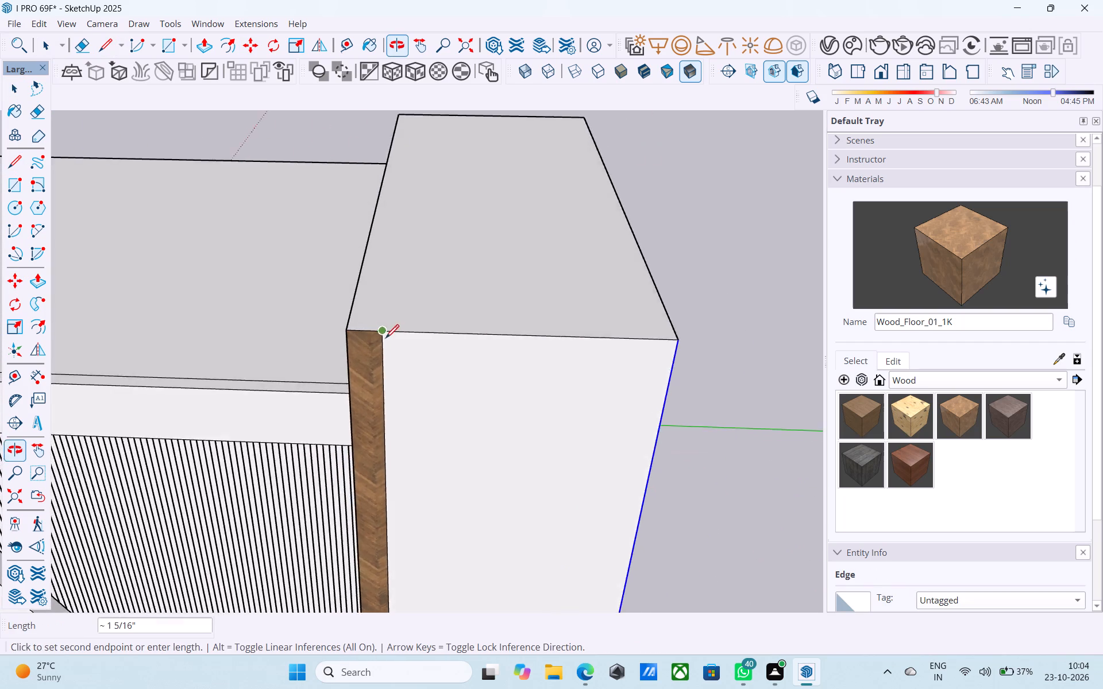
scroll(385, 339, up, 8)
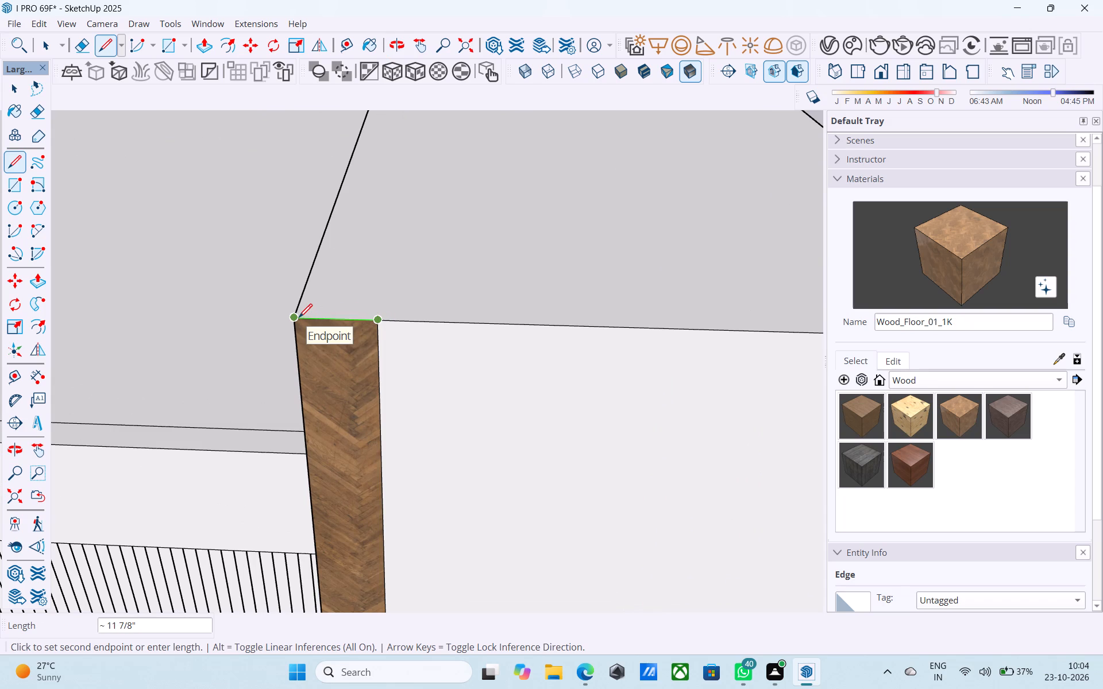
key(space)
Copy the full-height wood strip face to the opposite side of the column's front, flush with its outer corner.
middle_drag(300, 319, 359, 251)
click(378, 350)
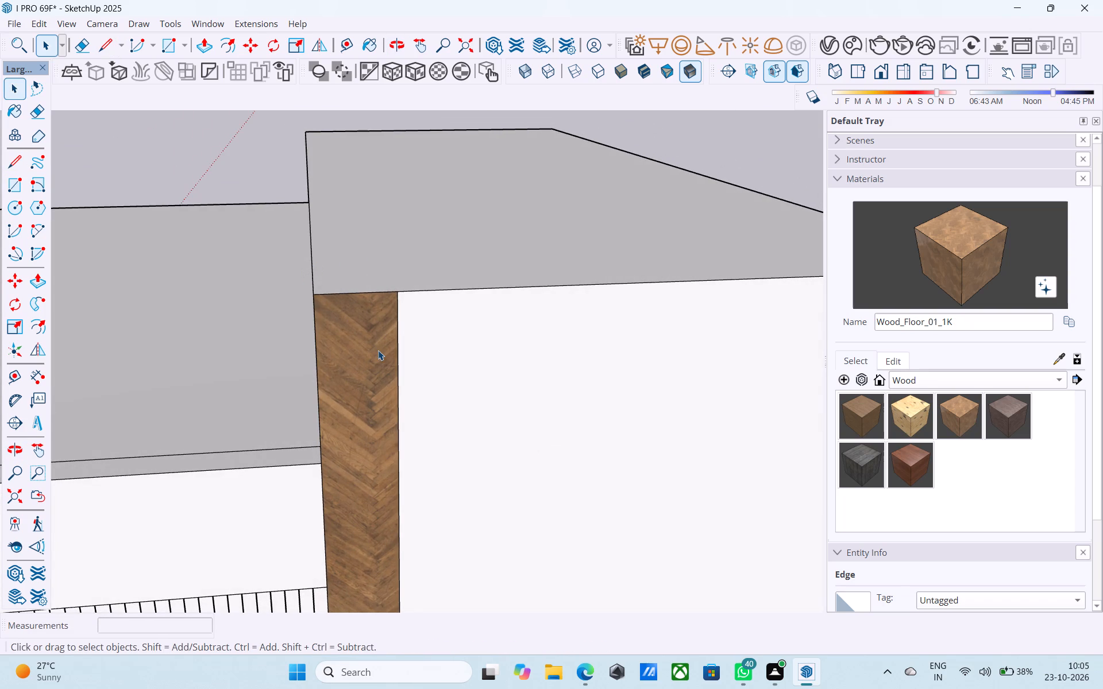
key(m)
click(396, 293)
scroll(333, 313, down, 2)
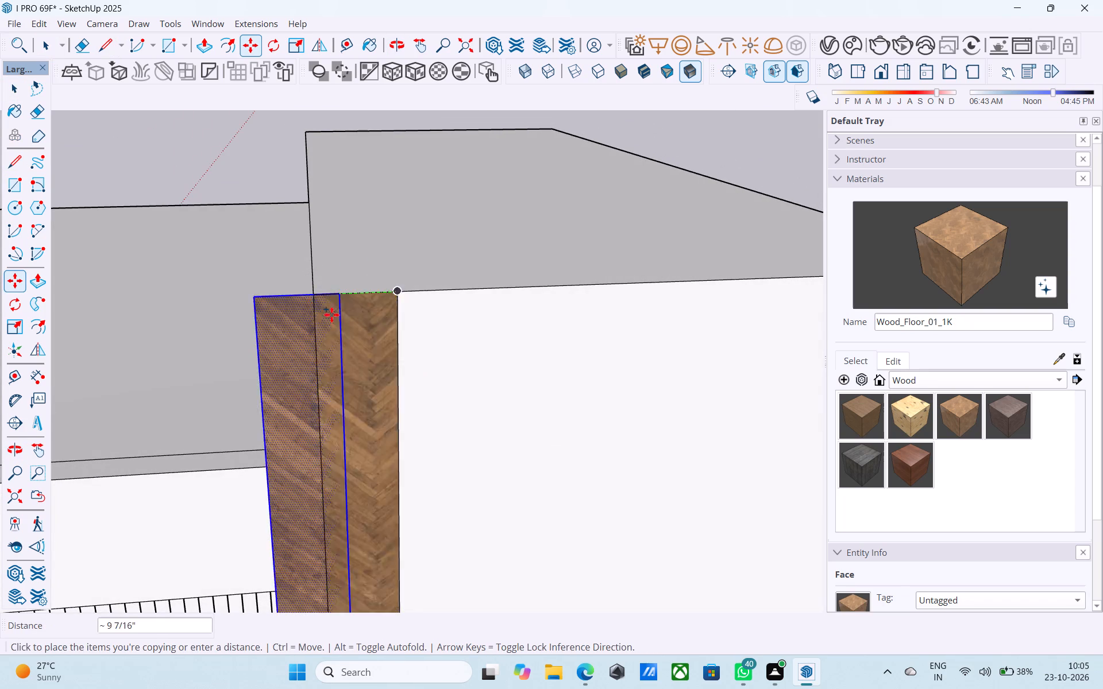
scroll(331, 315, down, 12)
scroll(434, 346, up, 8)
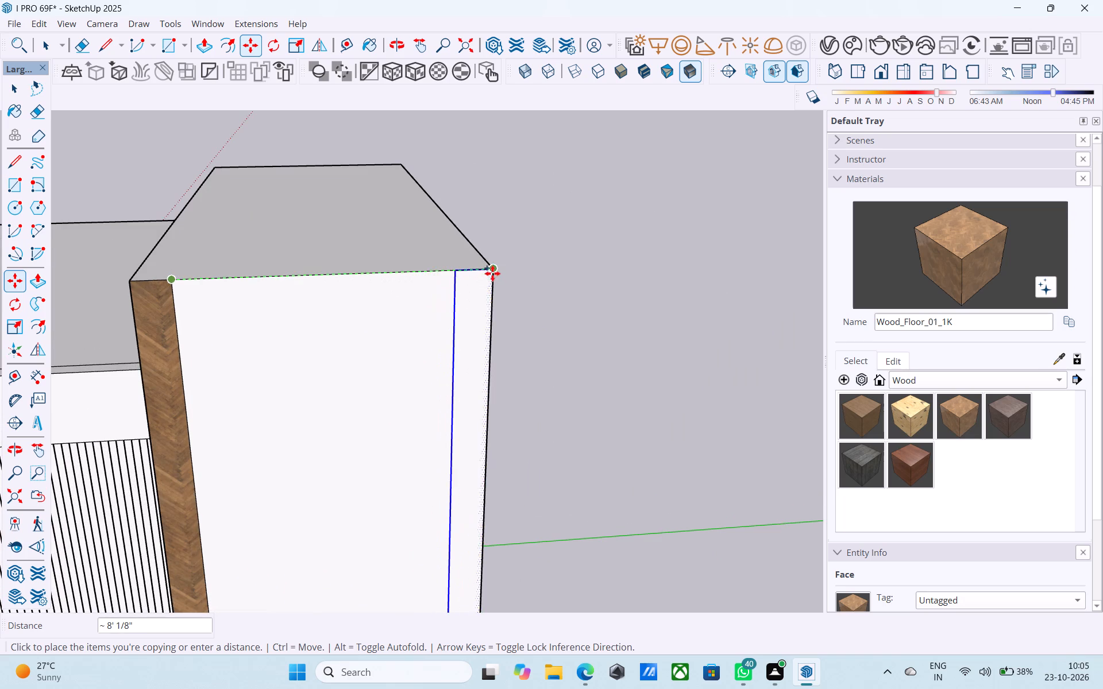
click(492, 272)
scroll(451, 288, down, 1)
scroll(450, 288, up, 1)
scroll(449, 289, down, 14)
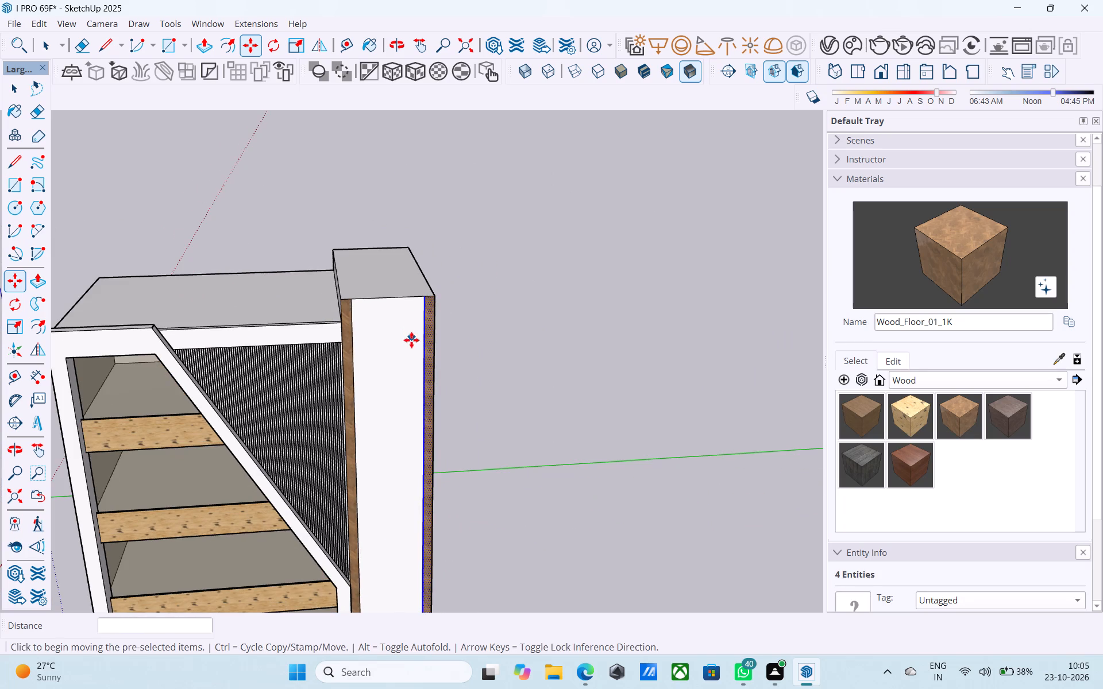
middle_drag(411, 344, 403, 294)
scroll(388, 284, down, 5)
middle_drag(384, 284, 374, 270)
key(space)
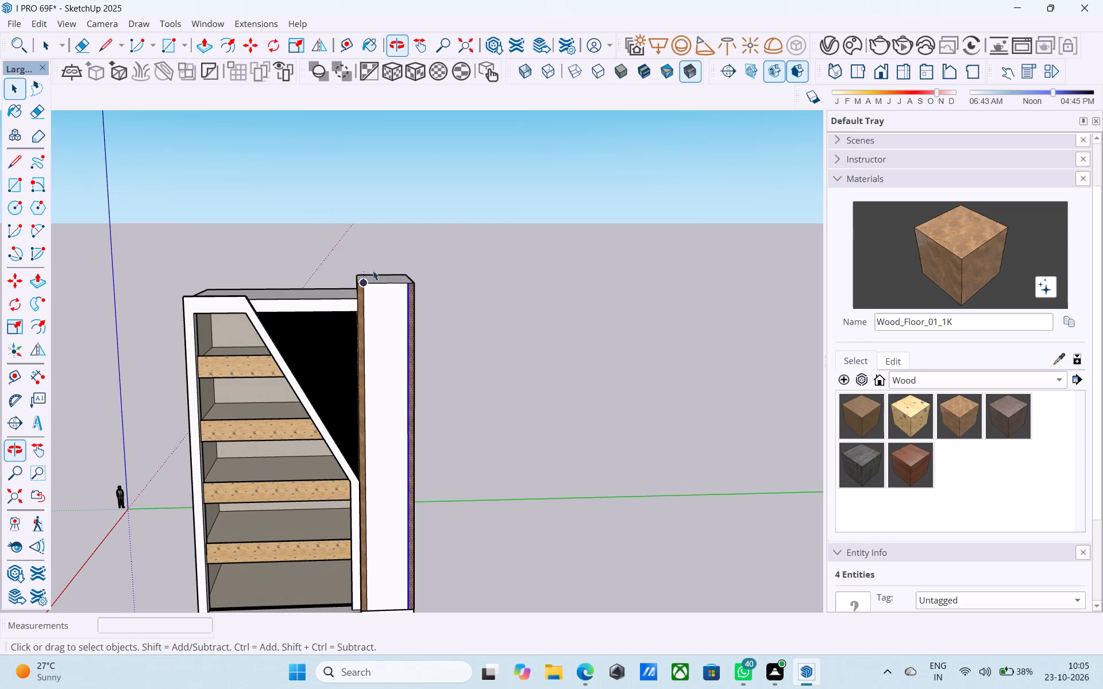
Draw a horizontal line about 7' long between the two wood strips across the lower part of the column's front.
scroll(400, 330, down, 5)
scroll(405, 456, up, 9)
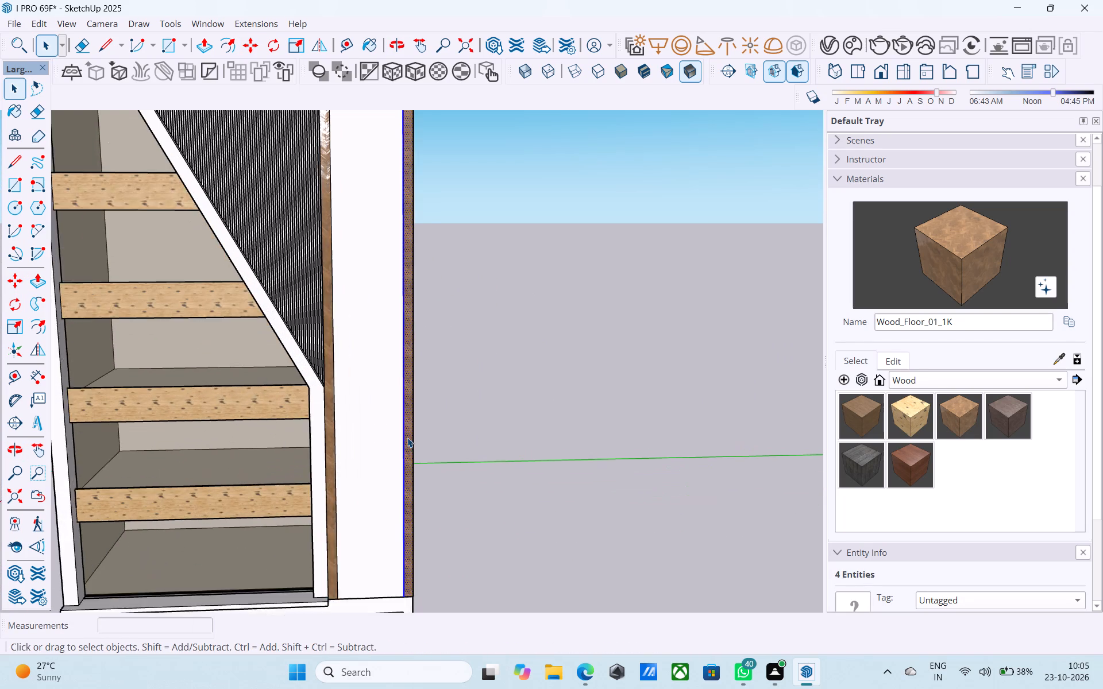
scroll(407, 438, up, 2)
middle_drag(401, 441, 383, 415)
scroll(381, 406, up, 1)
scroll(373, 370, down, 10)
scroll(366, 491, up, 5)
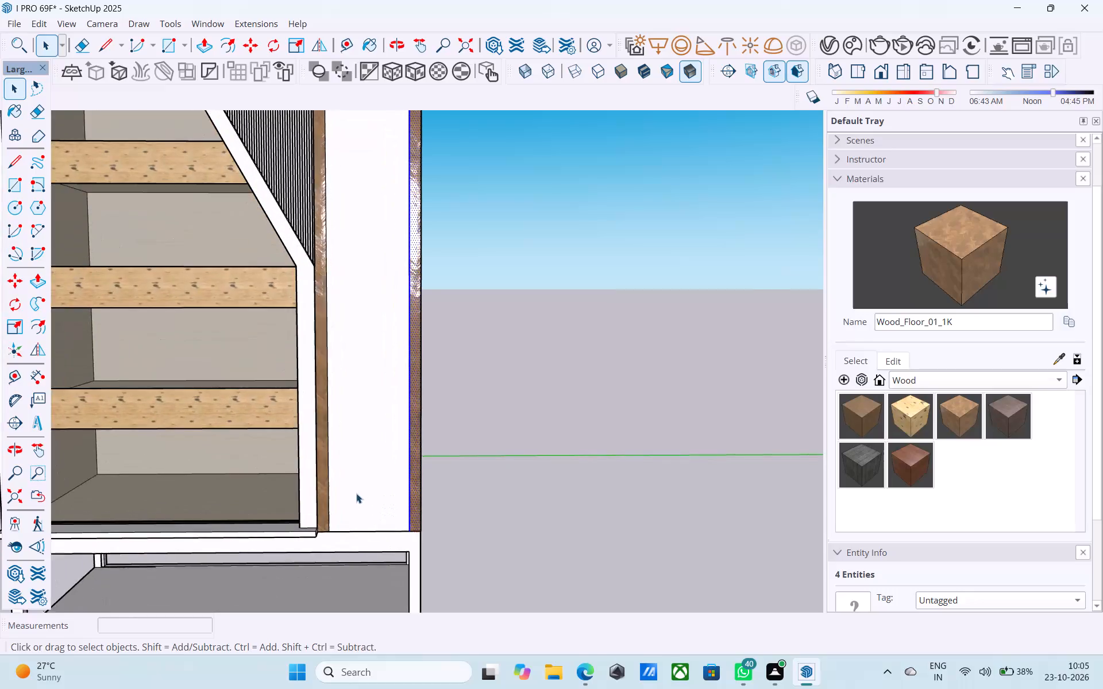
scroll(356, 493, up, 3)
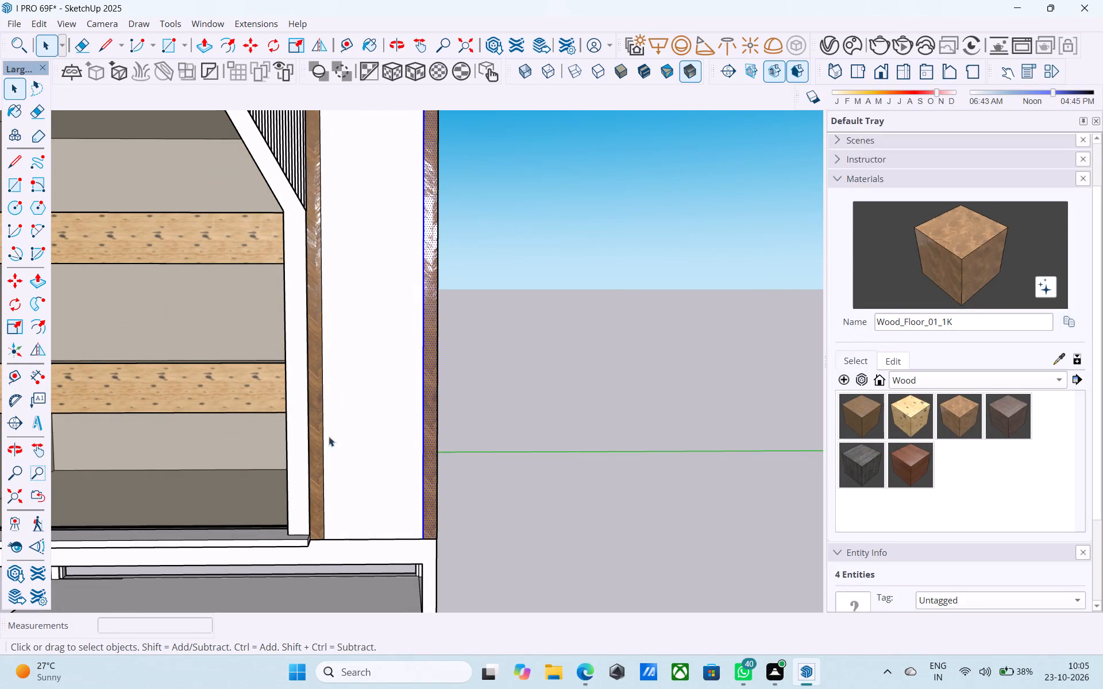
key(l)
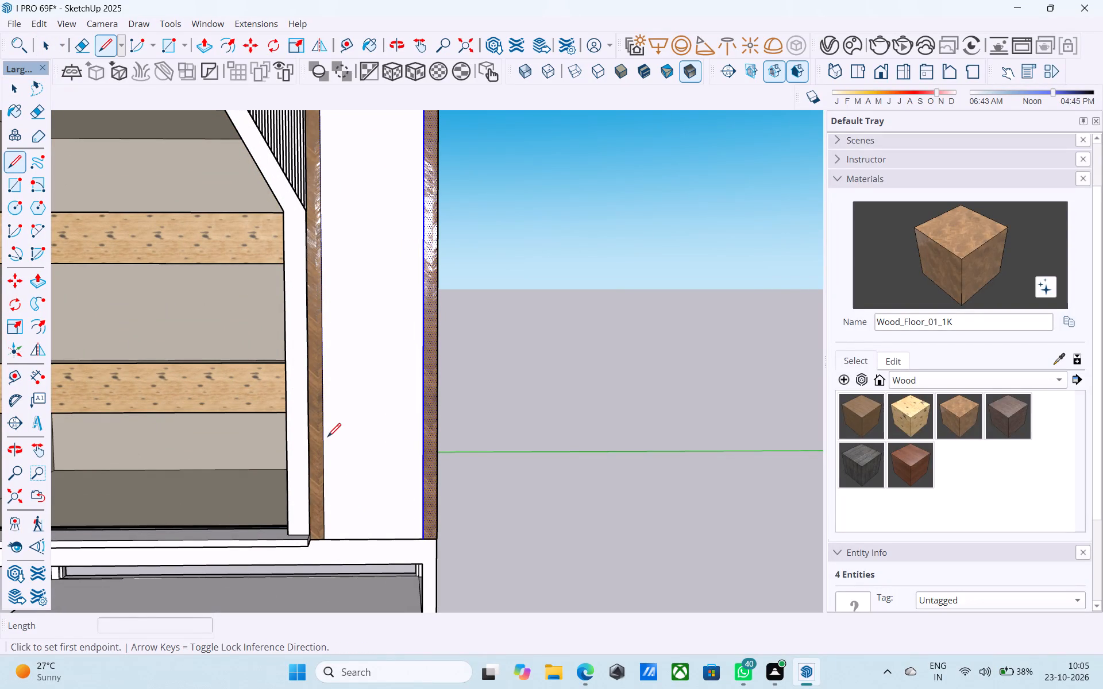
click(323, 423)
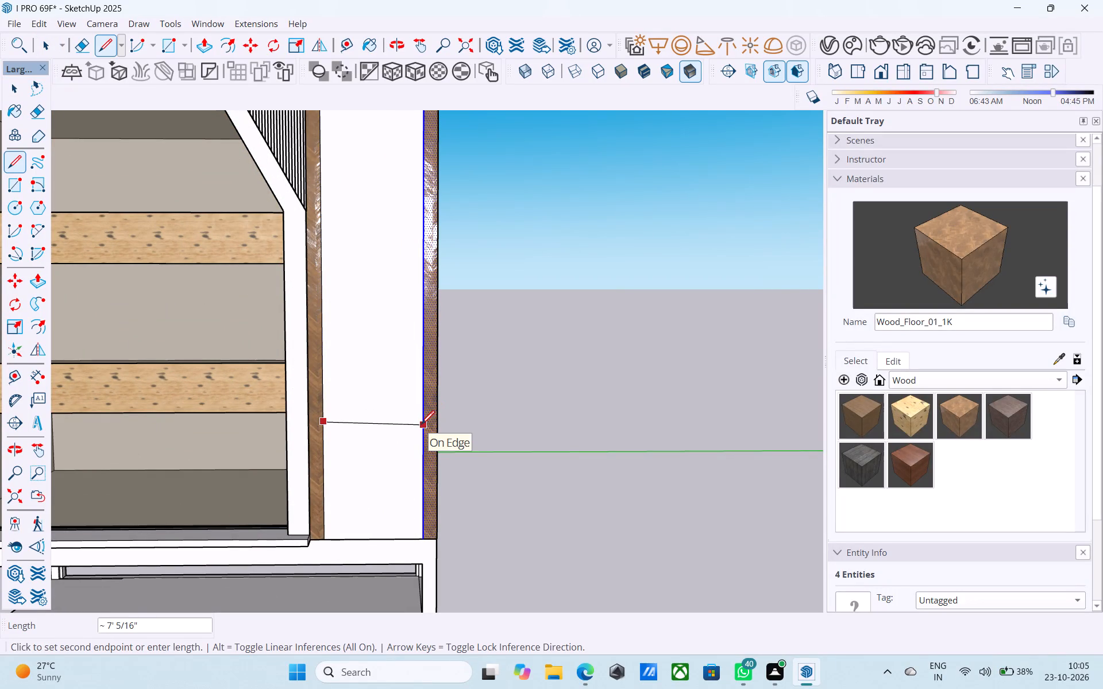
key(Right)
middle_drag(431, 431, 663, 456)
scroll(512, 463, up, 4)
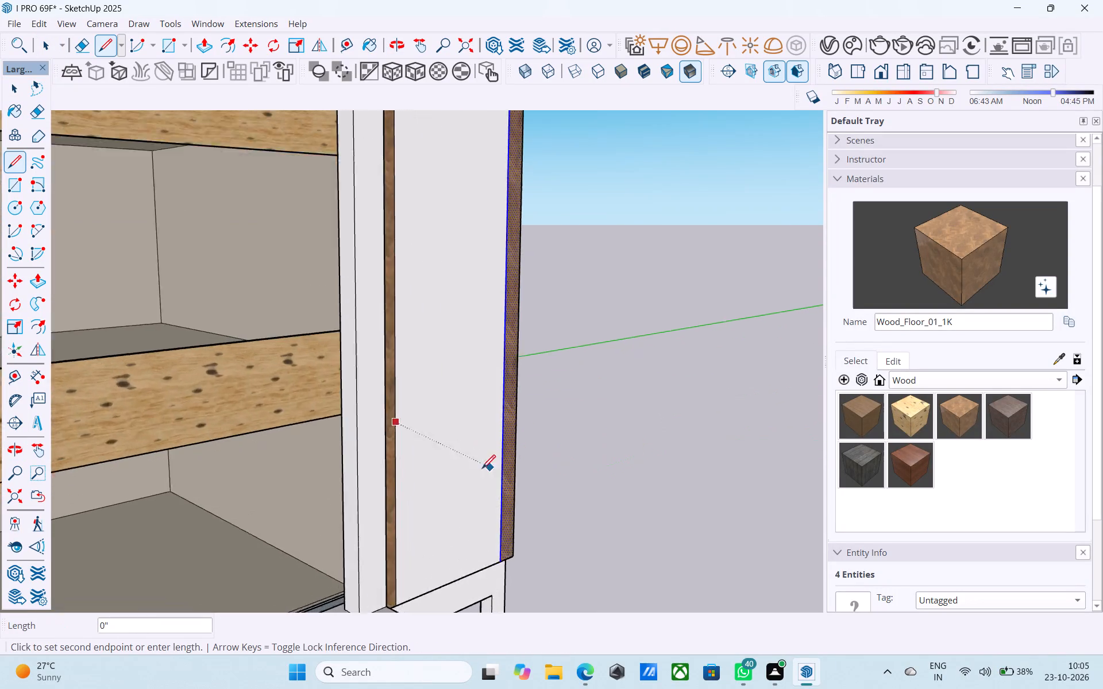
middle_drag(503, 402, 584, 408)
scroll(584, 408, up, 1)
key(Left)
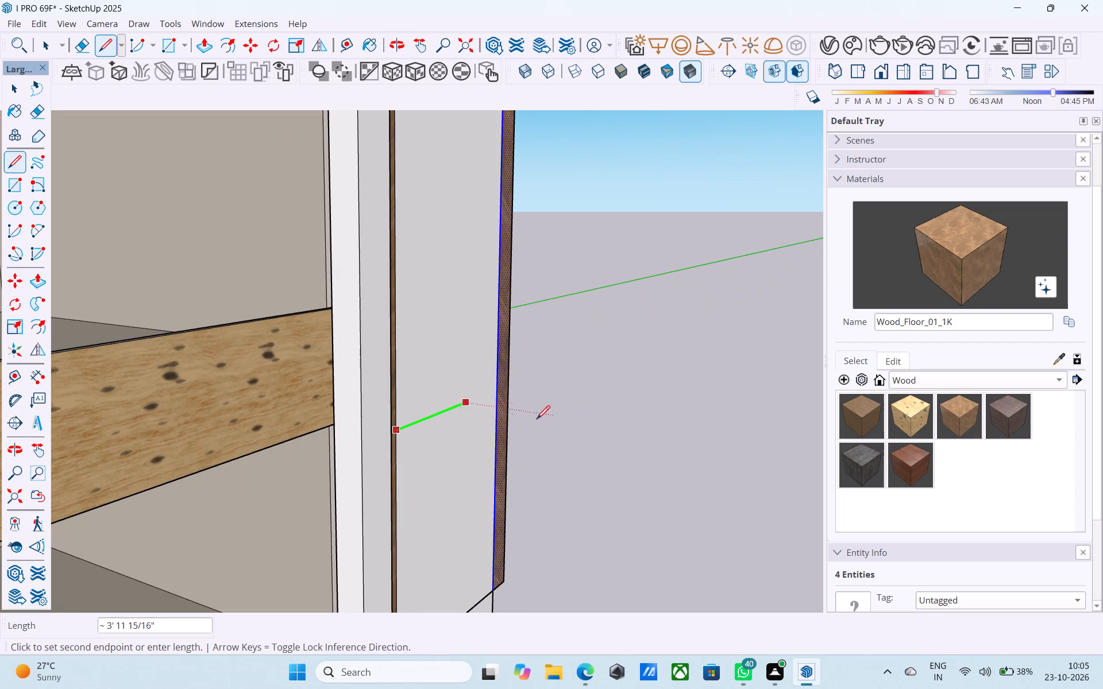
click(494, 389)
key(space)
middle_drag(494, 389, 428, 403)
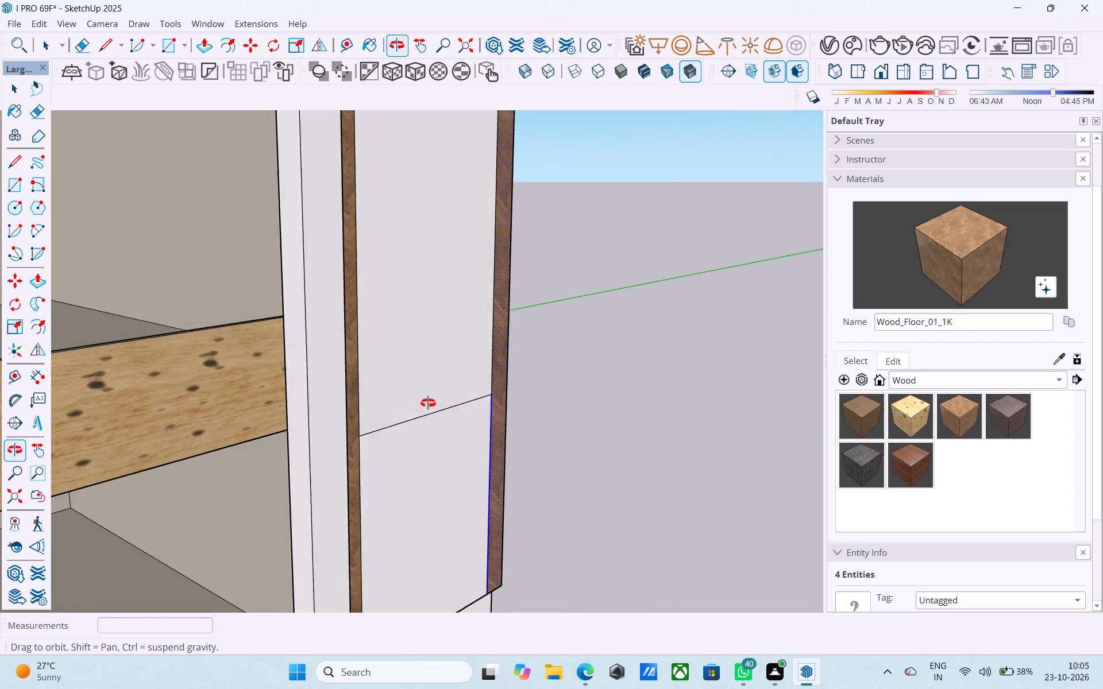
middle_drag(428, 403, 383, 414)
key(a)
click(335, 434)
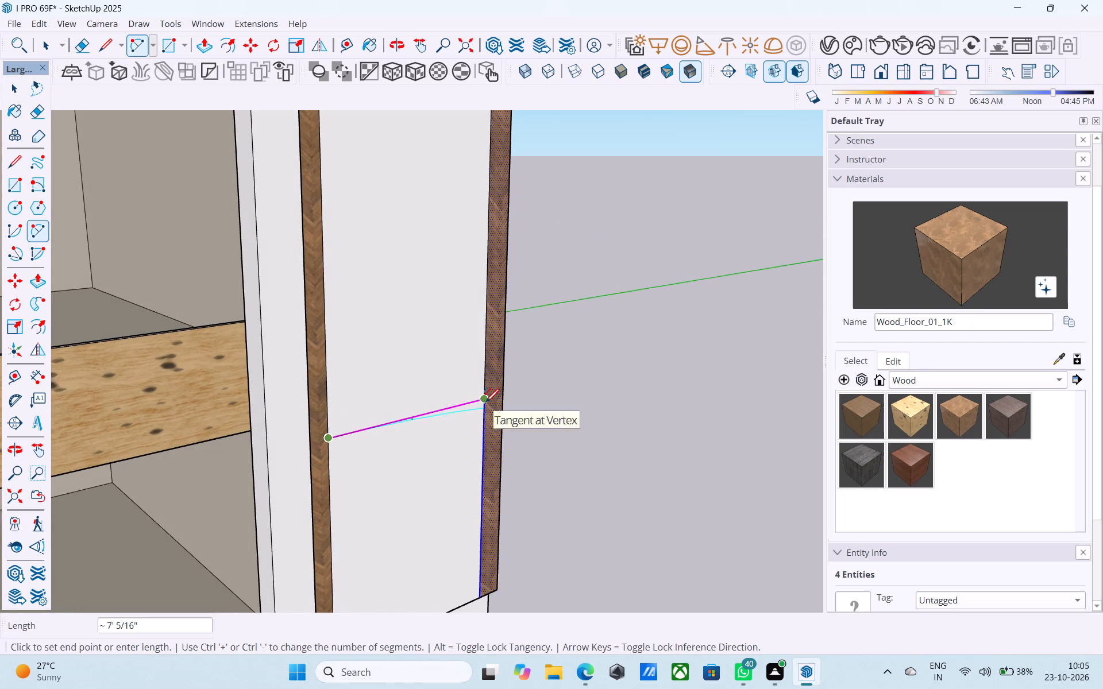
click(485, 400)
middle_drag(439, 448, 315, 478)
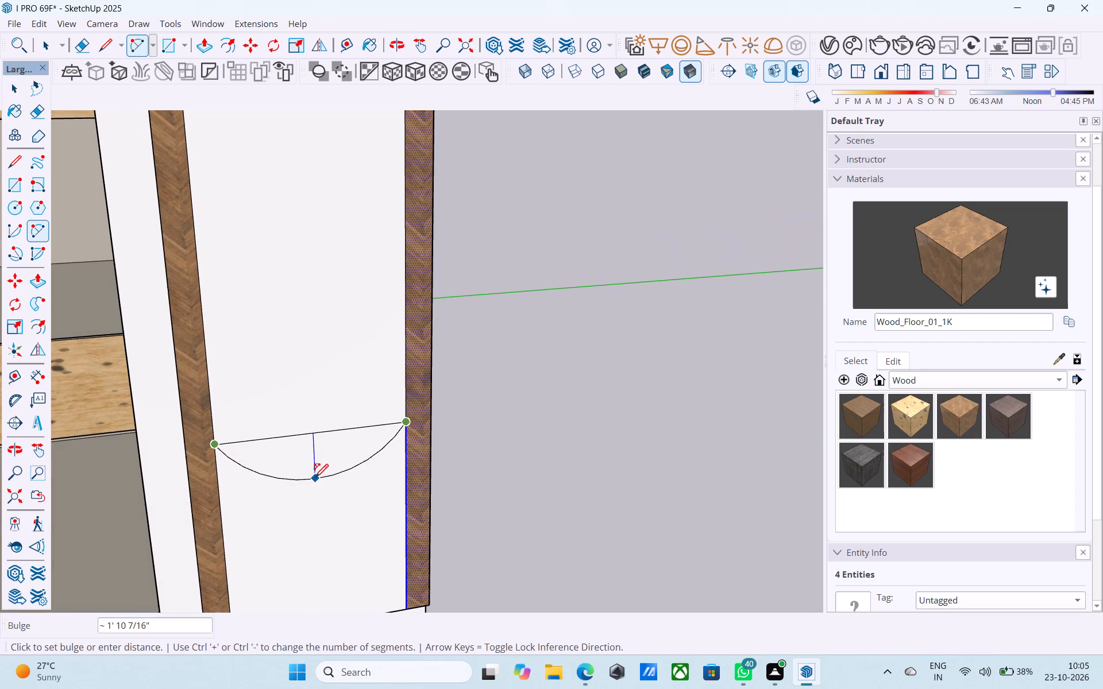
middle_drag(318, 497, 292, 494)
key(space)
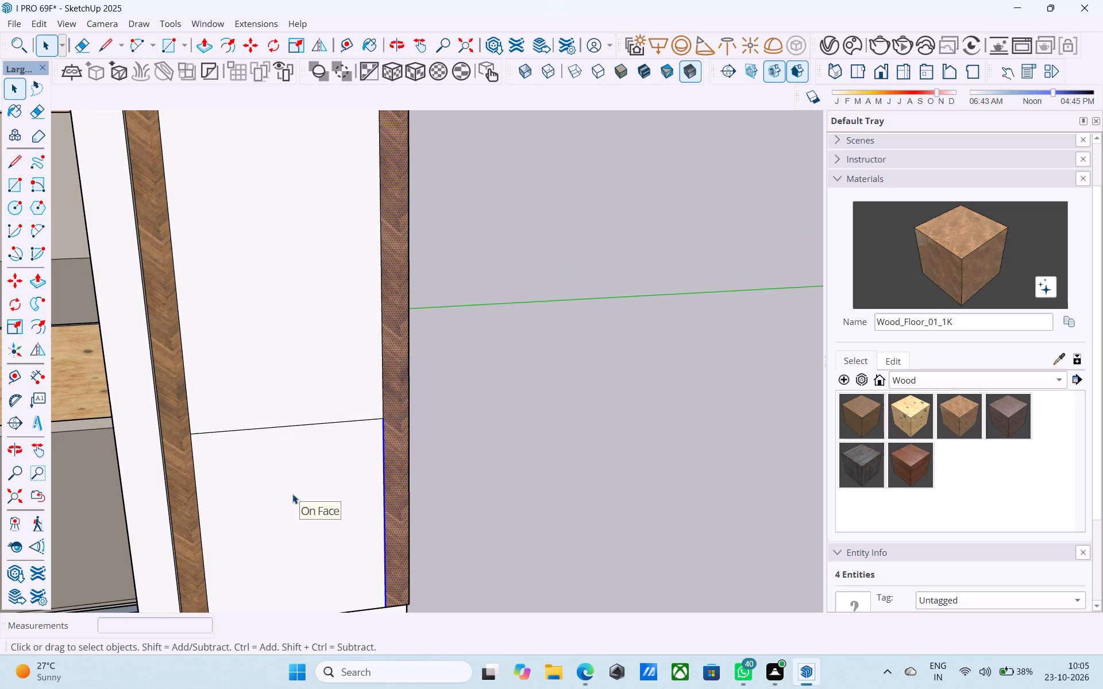
Draw a 50-segment arc below the horizontal line between the two wood strips, with a downward bulge of about 2' 9".
key(a)
key(5)
key(0)
key(Return)
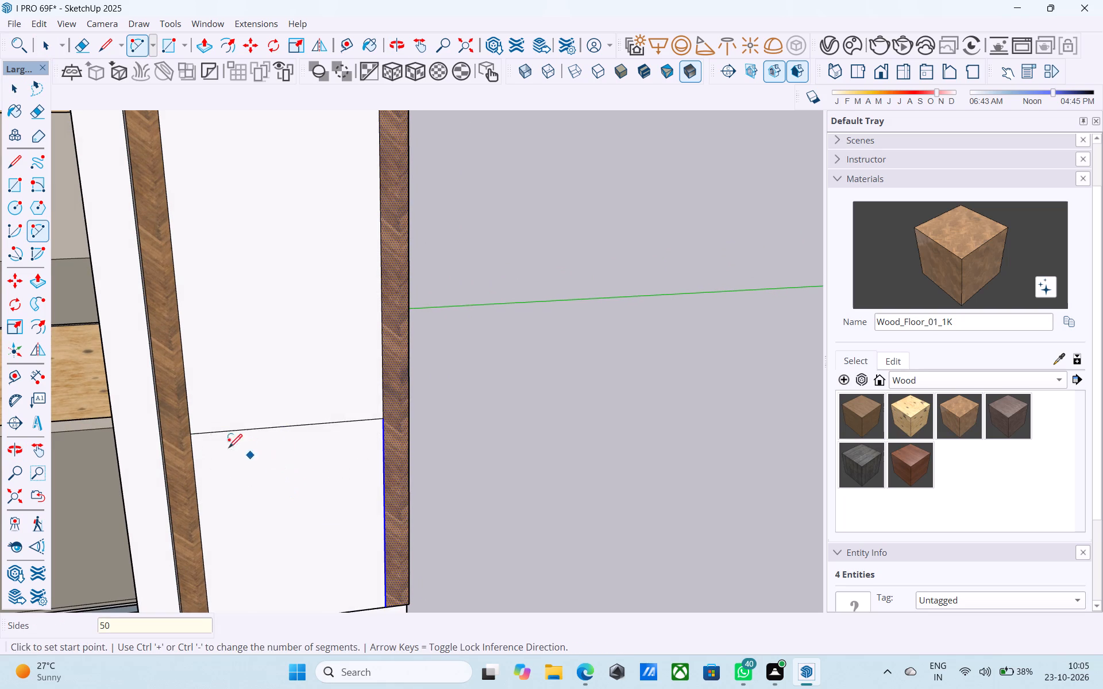
click(194, 433)
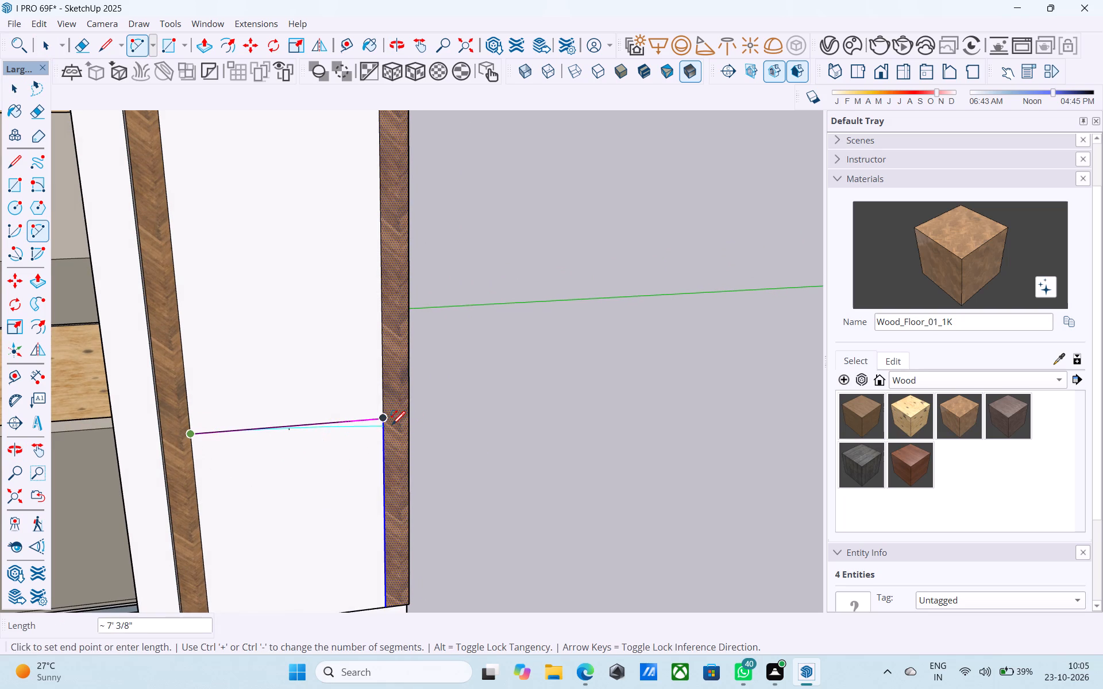
click(385, 417)
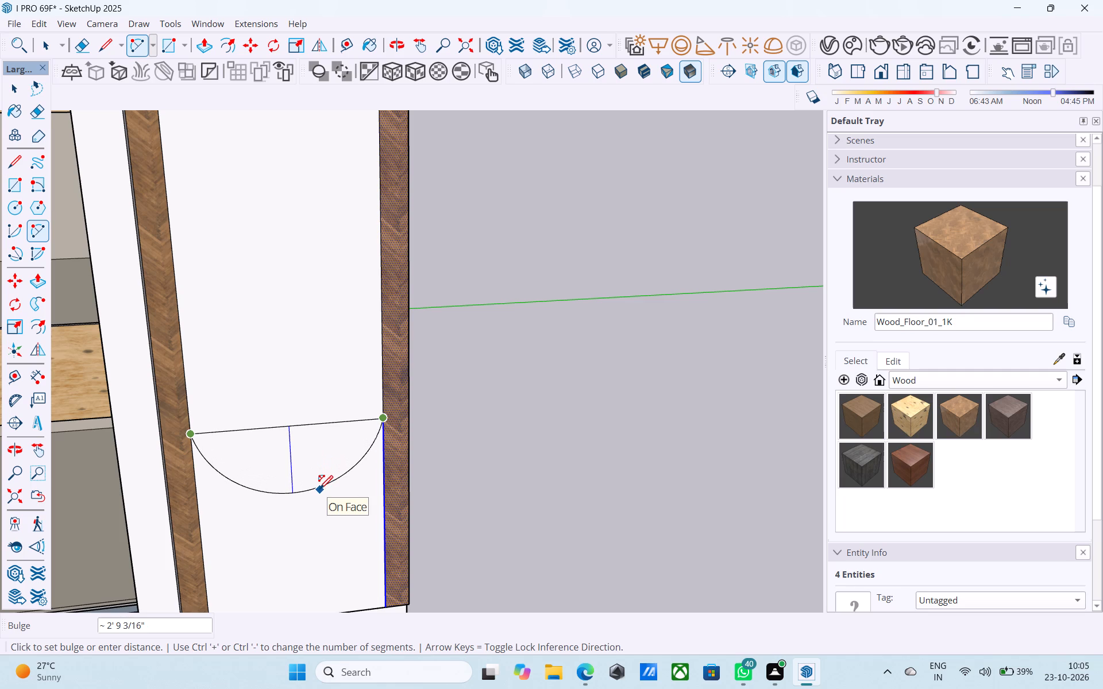
click(319, 490)
scroll(318, 488, down, 12)
scroll(316, 486, up, 4)
Erase the horizontal line above the arc between the two wood strips.
key(w)
drag(309, 465, 303, 445)
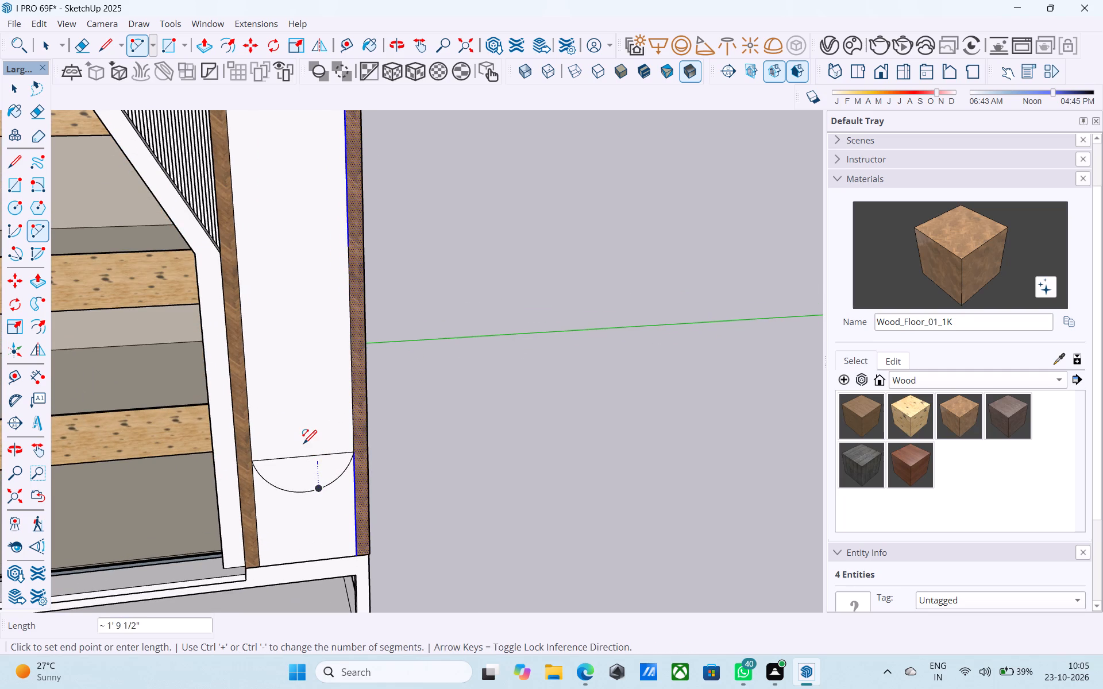
drag(303, 445, 300, 437)
key(e)
drag(300, 440, 304, 462)
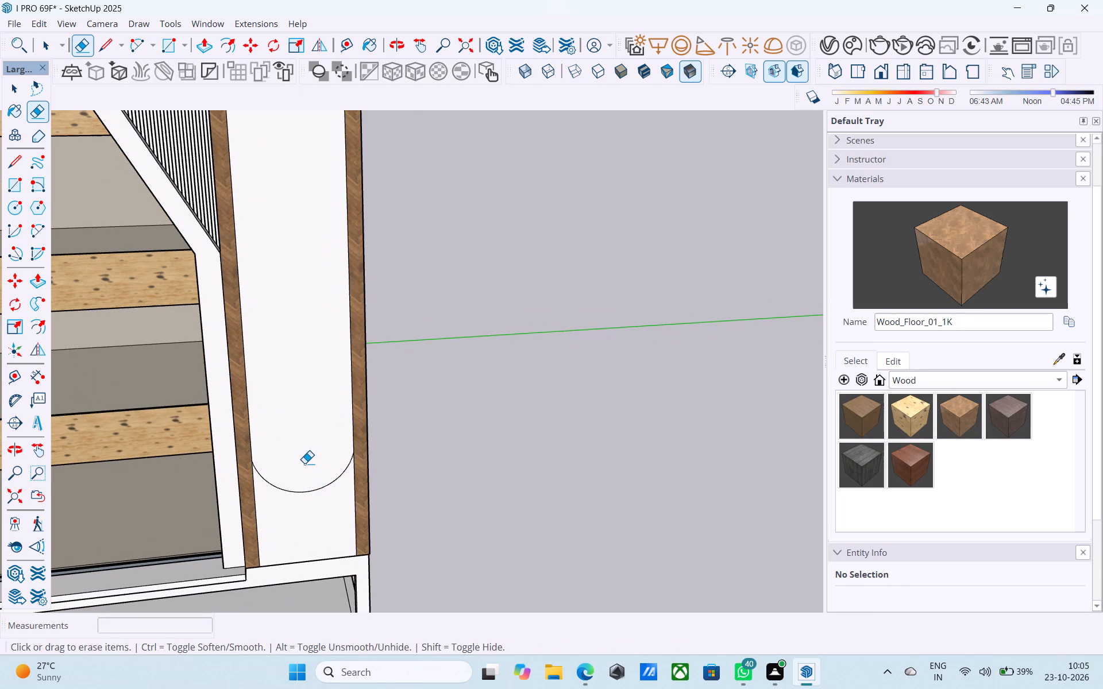
key(space)
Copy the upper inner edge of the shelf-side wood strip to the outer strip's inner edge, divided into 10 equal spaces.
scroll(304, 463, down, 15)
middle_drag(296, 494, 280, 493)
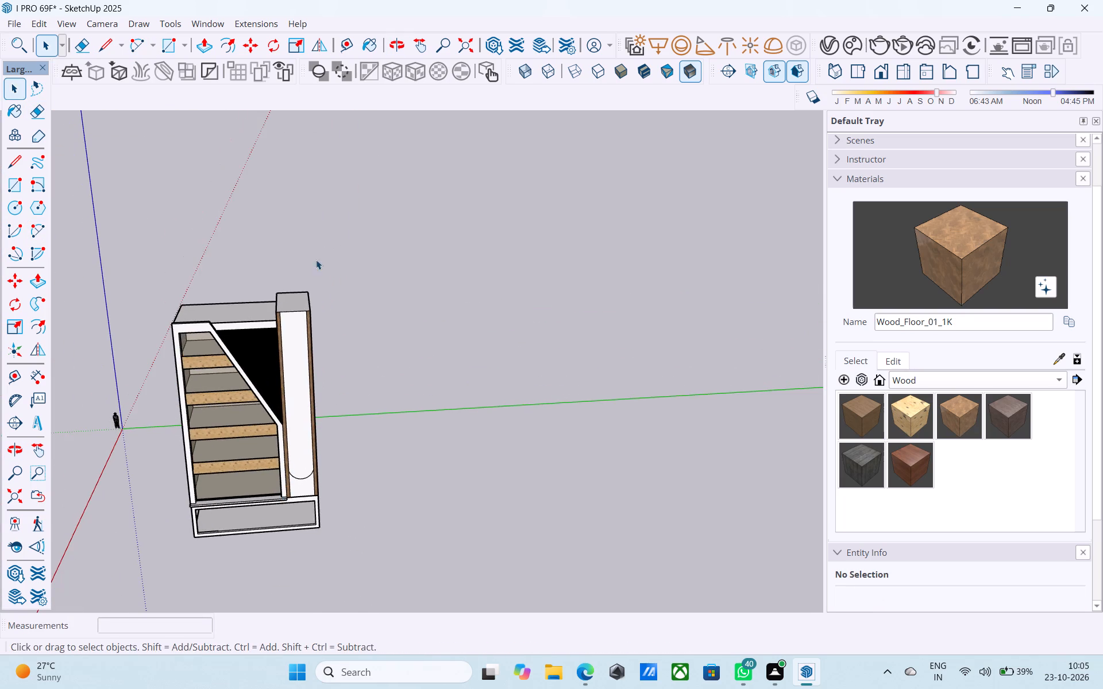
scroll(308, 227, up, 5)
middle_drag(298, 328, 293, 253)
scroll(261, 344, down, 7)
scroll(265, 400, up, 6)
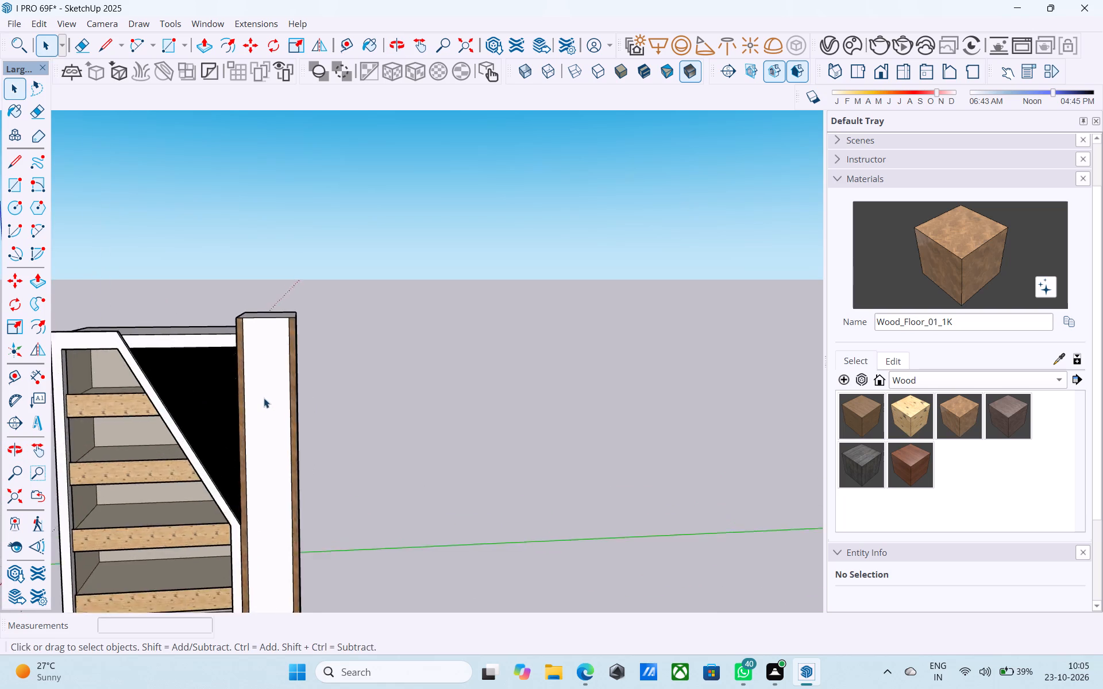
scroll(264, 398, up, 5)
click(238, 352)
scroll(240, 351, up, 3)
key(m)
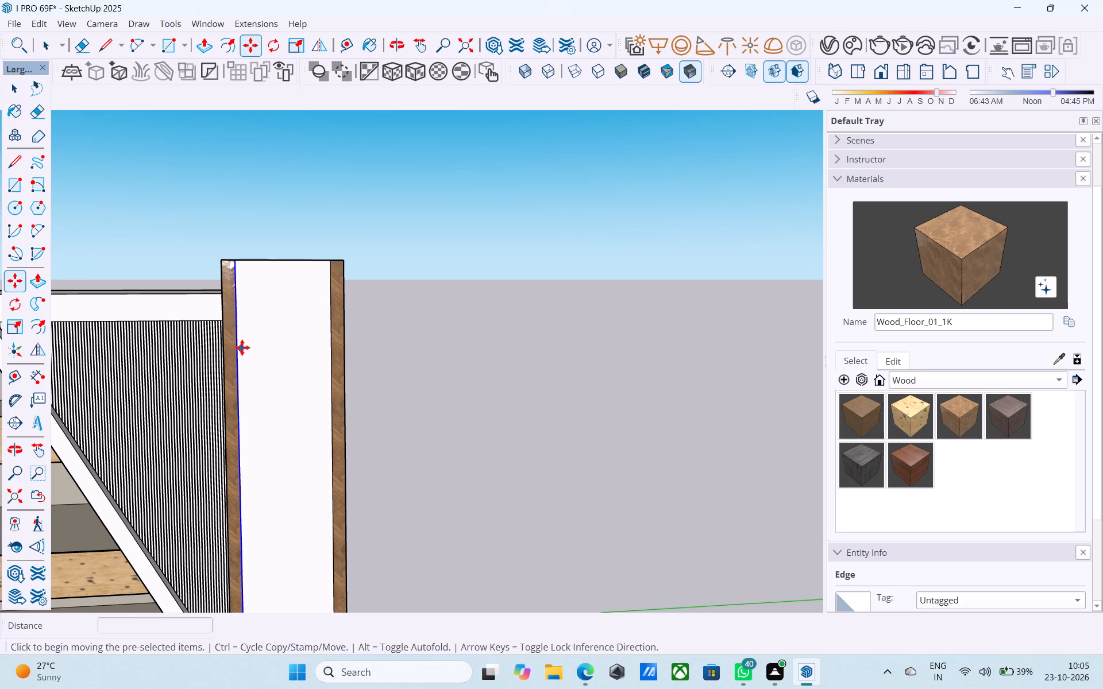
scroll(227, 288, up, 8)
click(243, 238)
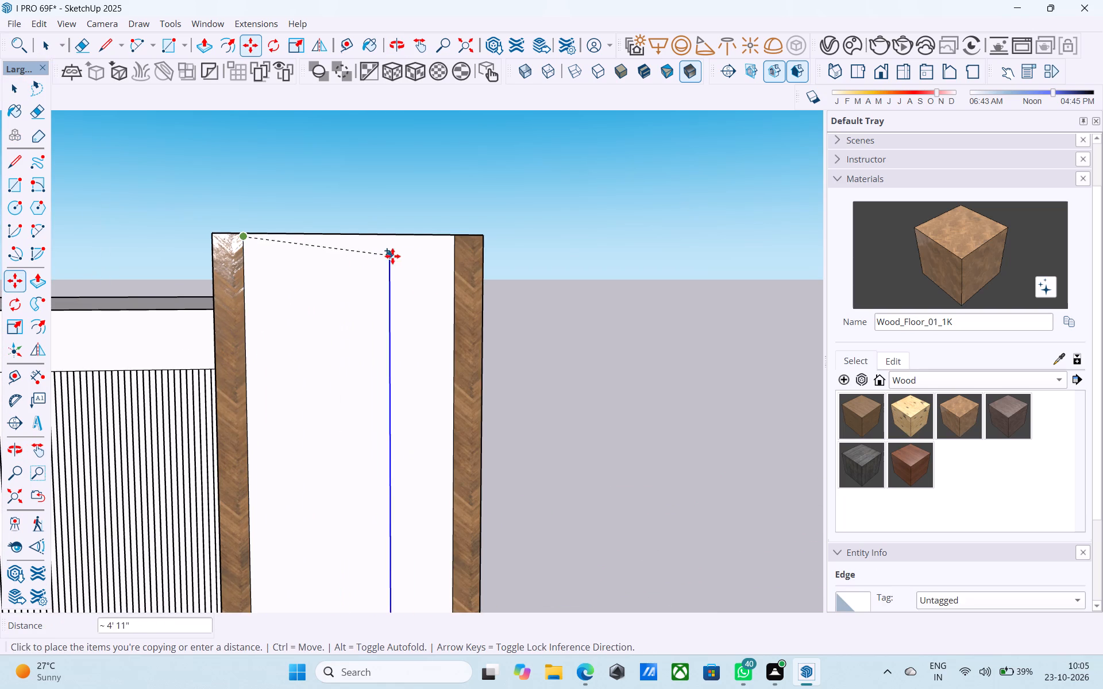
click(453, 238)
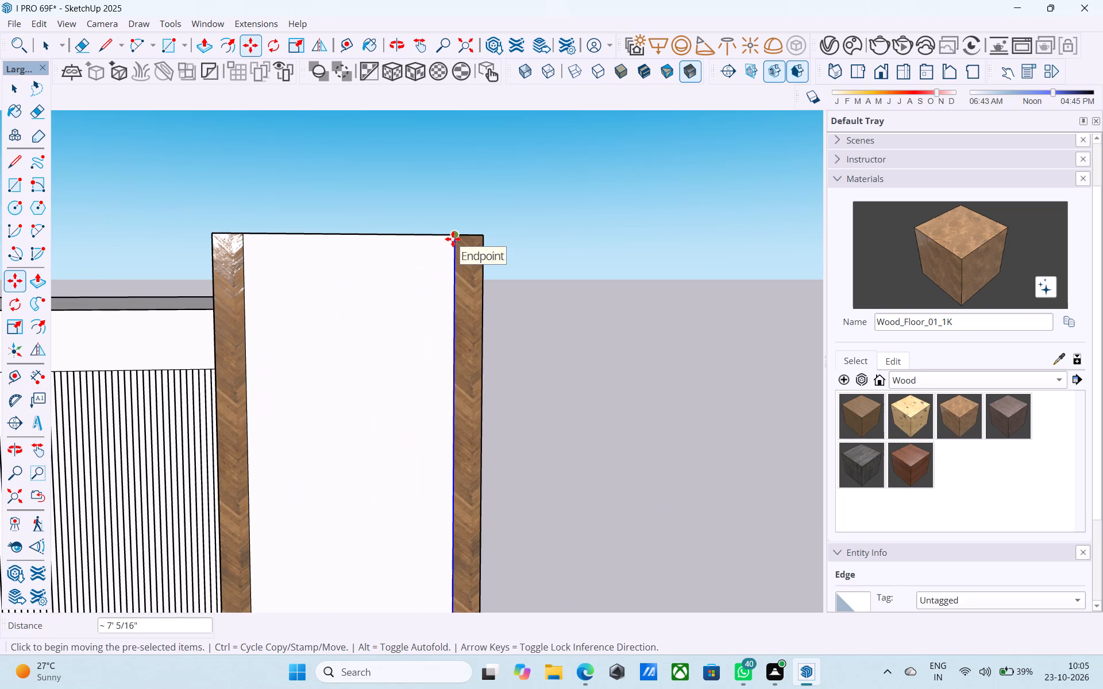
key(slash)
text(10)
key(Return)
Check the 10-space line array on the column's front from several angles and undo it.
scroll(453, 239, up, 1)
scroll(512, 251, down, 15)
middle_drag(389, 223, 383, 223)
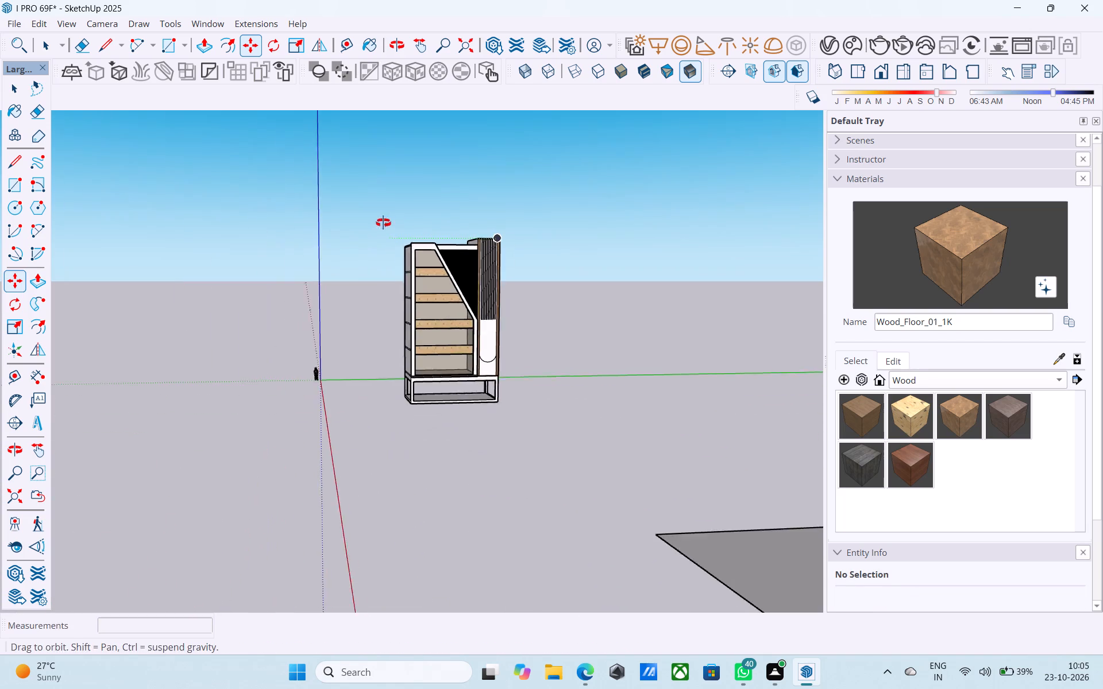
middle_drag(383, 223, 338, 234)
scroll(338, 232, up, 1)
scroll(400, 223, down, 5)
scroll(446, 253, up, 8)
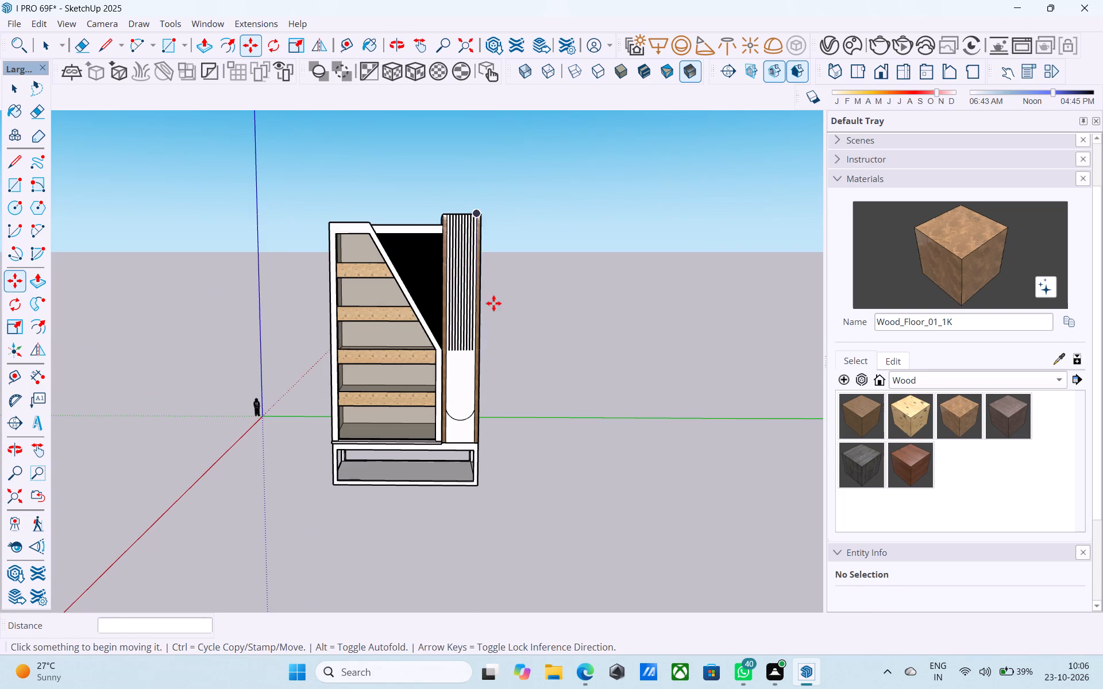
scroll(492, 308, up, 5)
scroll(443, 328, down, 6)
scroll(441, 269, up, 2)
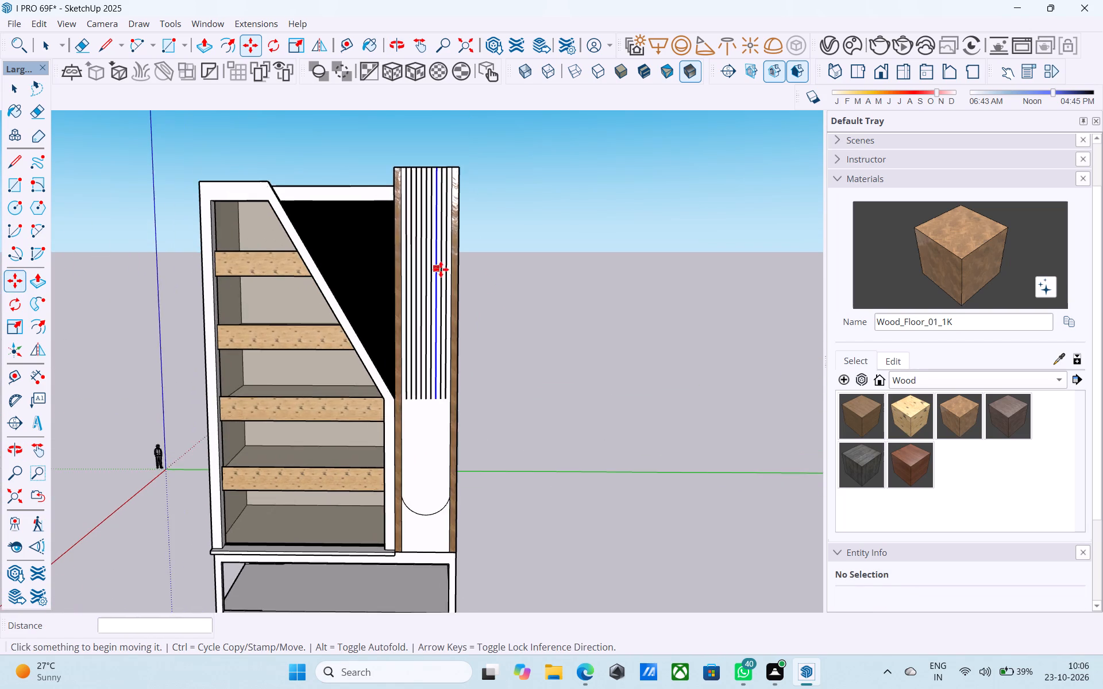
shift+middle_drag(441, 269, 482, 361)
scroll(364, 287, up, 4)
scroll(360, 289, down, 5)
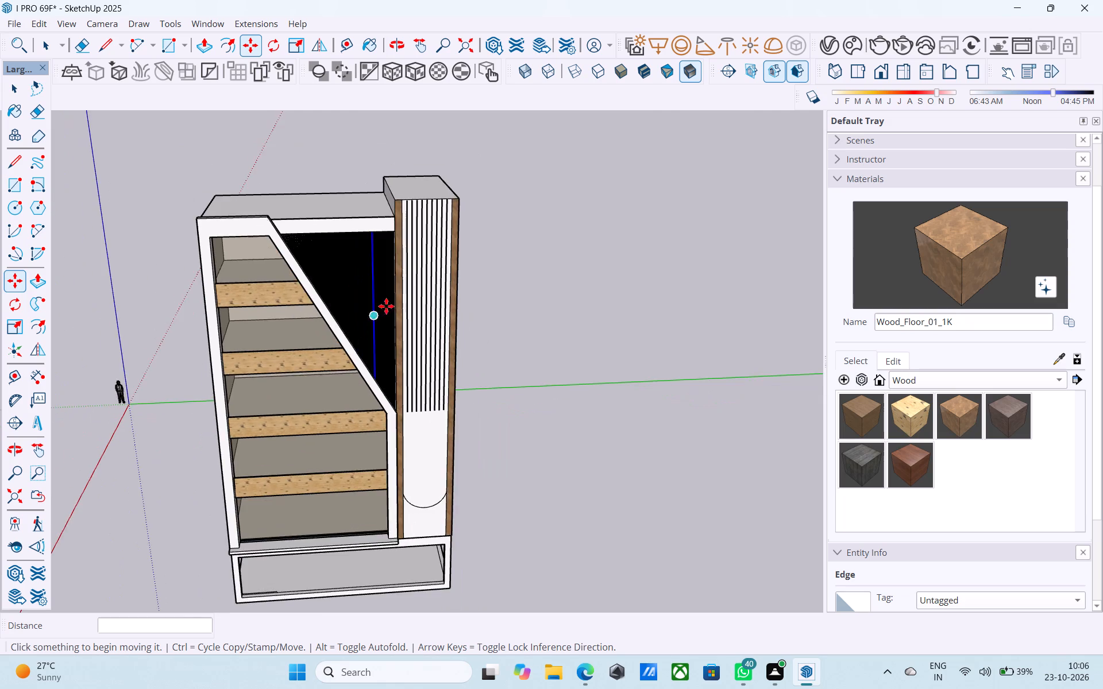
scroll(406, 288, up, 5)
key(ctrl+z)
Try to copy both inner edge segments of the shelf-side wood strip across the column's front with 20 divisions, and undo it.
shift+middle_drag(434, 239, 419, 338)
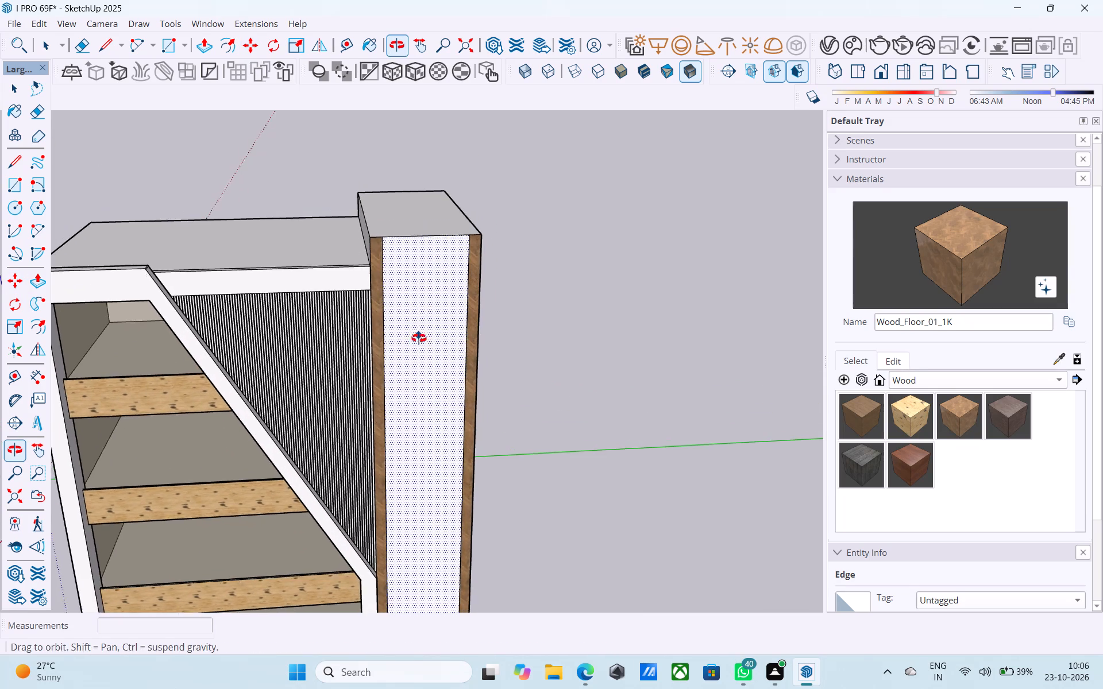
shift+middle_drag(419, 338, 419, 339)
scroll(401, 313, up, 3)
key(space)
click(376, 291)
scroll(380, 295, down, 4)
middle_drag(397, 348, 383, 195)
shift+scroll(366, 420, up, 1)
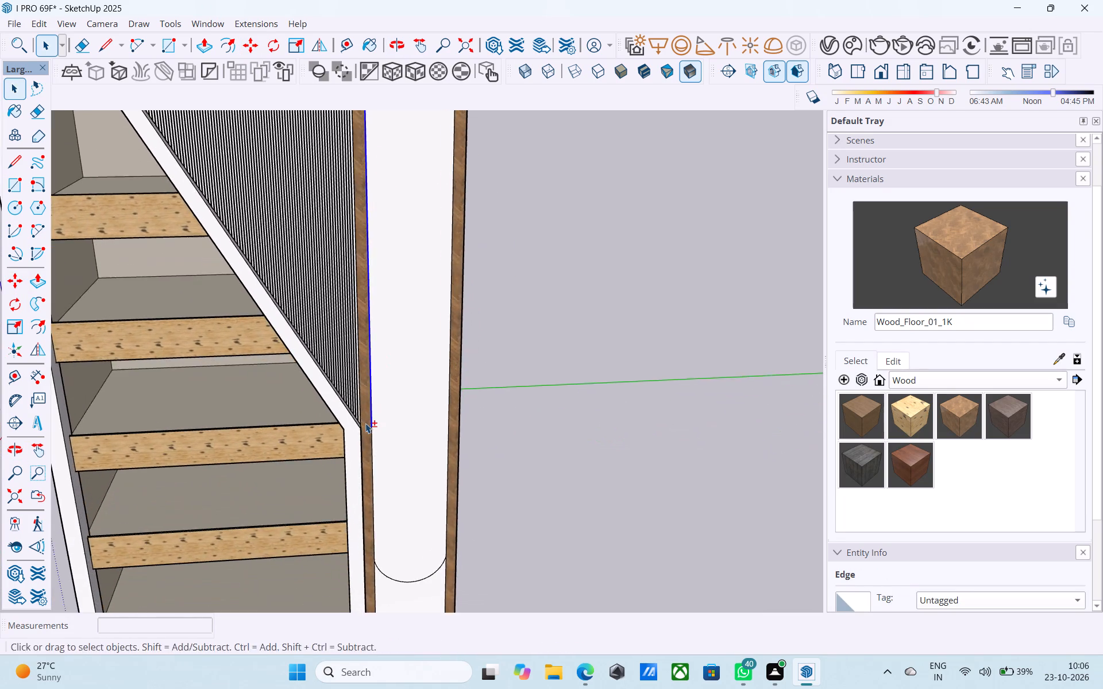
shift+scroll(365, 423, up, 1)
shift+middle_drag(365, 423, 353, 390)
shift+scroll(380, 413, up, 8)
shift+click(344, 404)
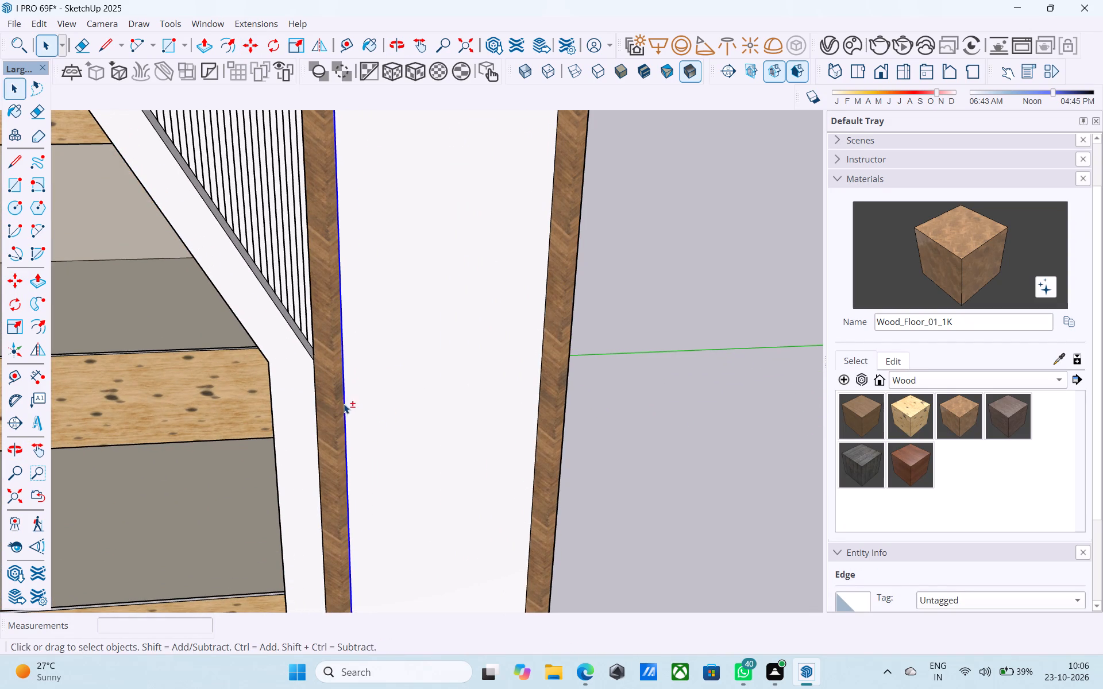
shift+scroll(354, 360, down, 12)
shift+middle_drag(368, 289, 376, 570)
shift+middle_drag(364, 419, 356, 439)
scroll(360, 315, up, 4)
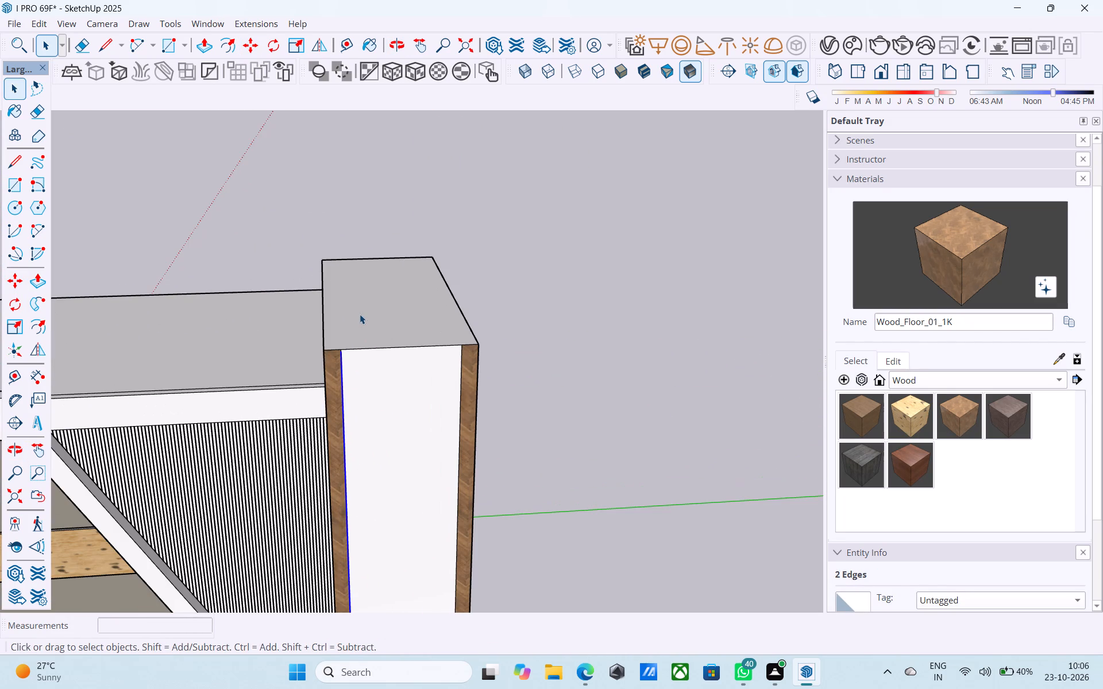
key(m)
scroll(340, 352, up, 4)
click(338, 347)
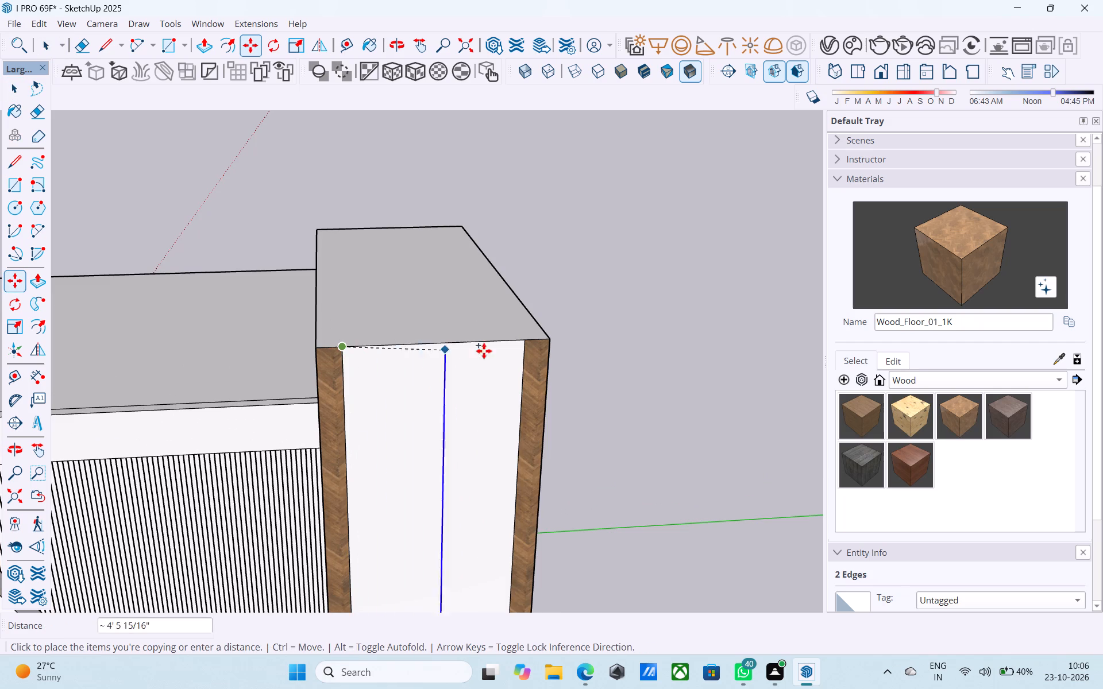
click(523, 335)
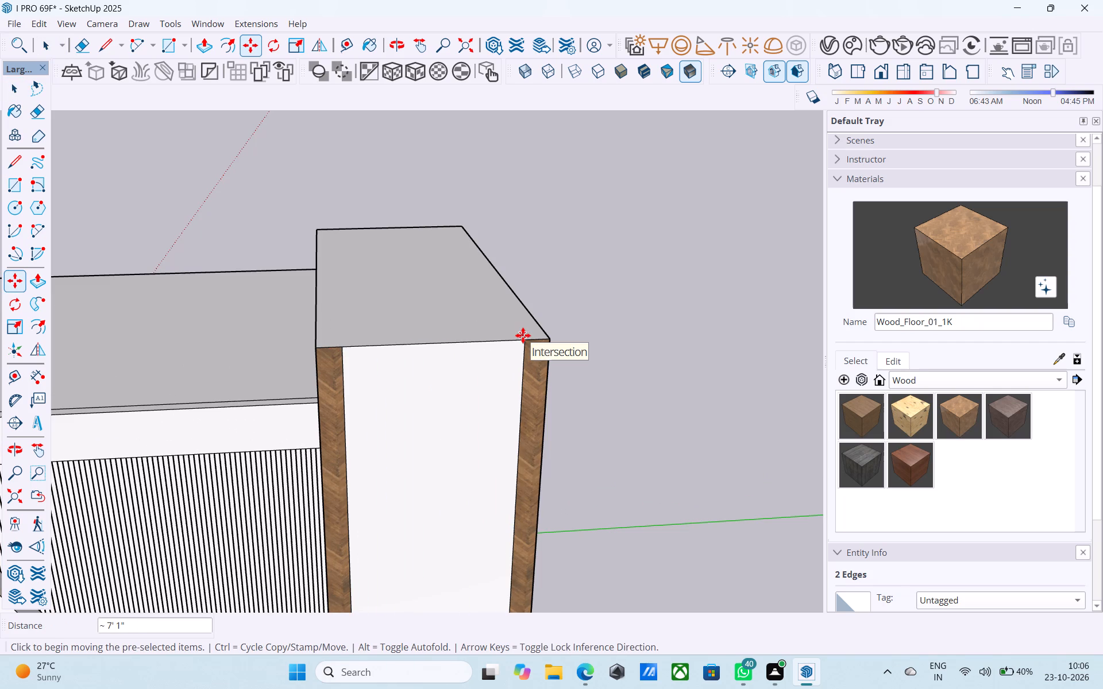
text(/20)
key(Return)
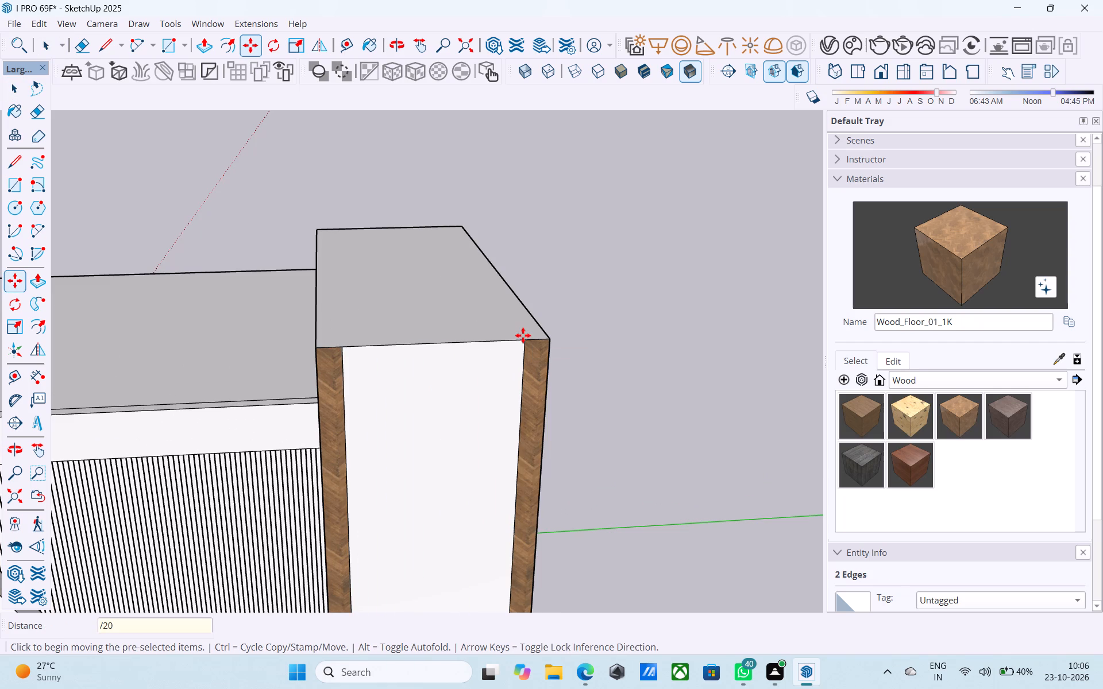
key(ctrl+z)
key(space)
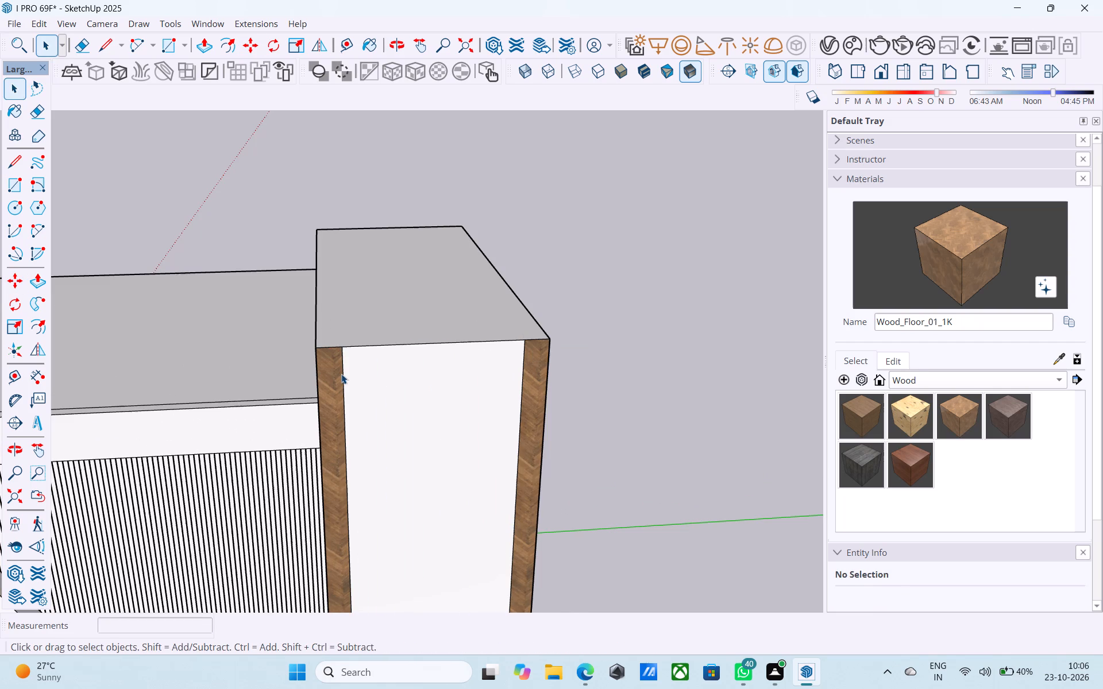
Copy both inner edge segments of the shelf-side wood strip to the outer strip's inner edge, about 7' away, divided into 20 equal spaces.
click(343, 374)
scroll(343, 374, down, 5)
middle_drag(343, 374, 347, 199)
shift+middle_drag(371, 392, 322, 217)
shift+middle_drag(300, 401, 317, 233)
shift+scroll(341, 362, up, 10)
shift+click(321, 358)
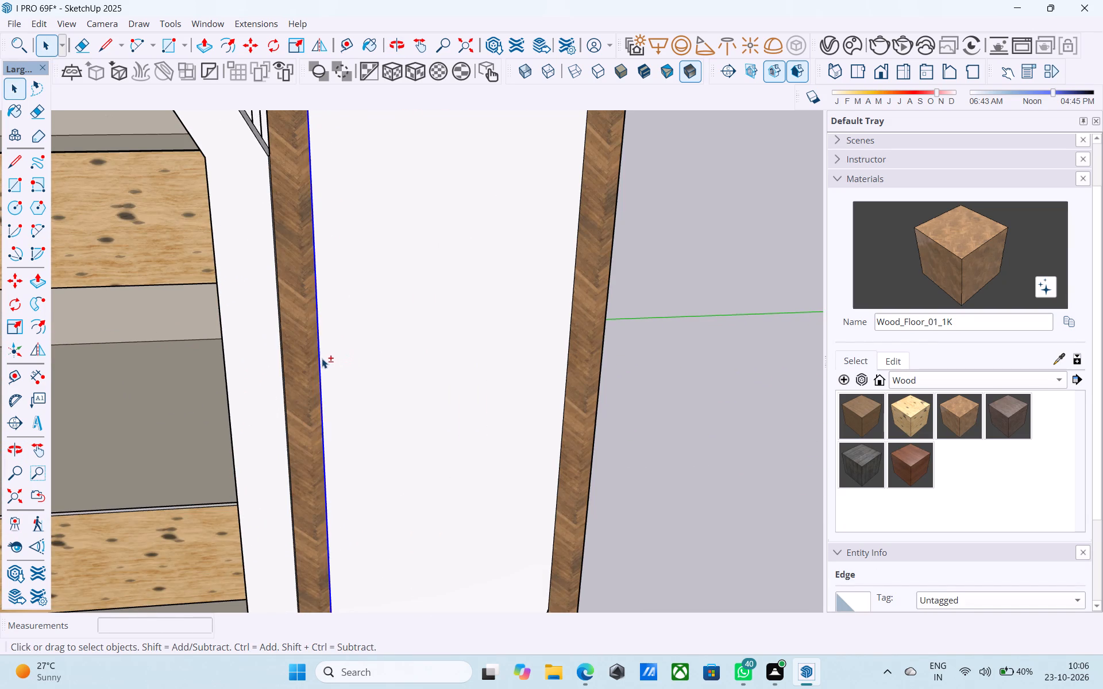
shift+scroll(327, 323, down, 13)
shift+middle_drag(346, 308, 367, 524)
shift+middle_drag(383, 261, 394, 558)
shift+middle_drag(391, 463, 352, 423)
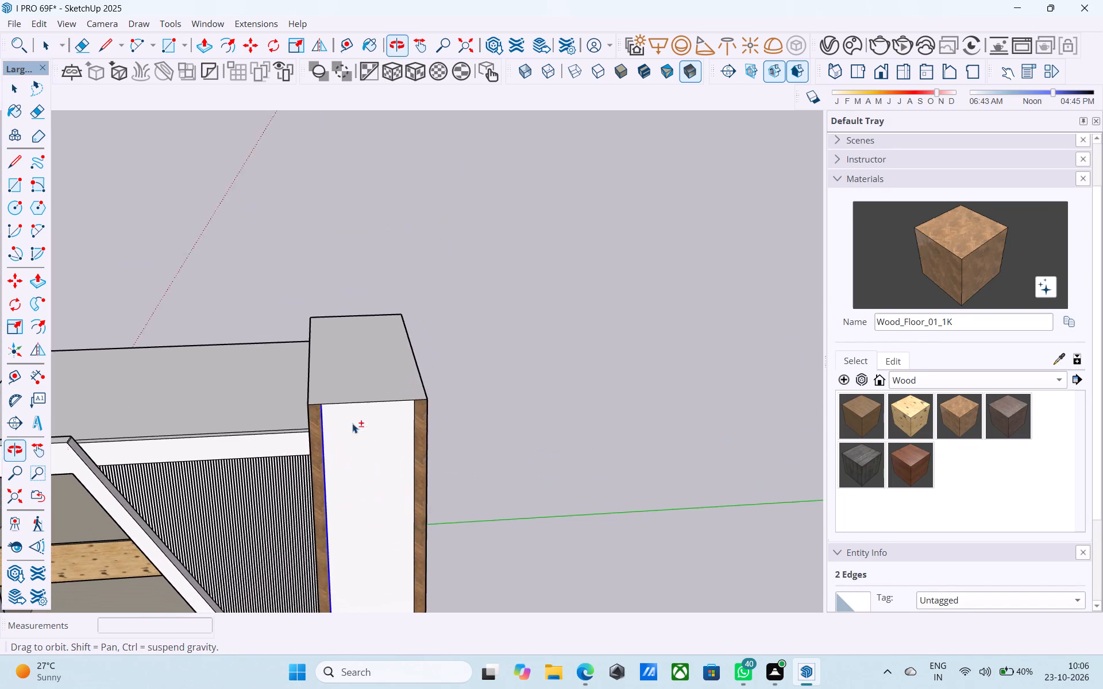
shift+middle_drag(352, 423, 353, 425)
scroll(318, 425, up, 6)
key(m)
scroll(325, 400, up, 3)
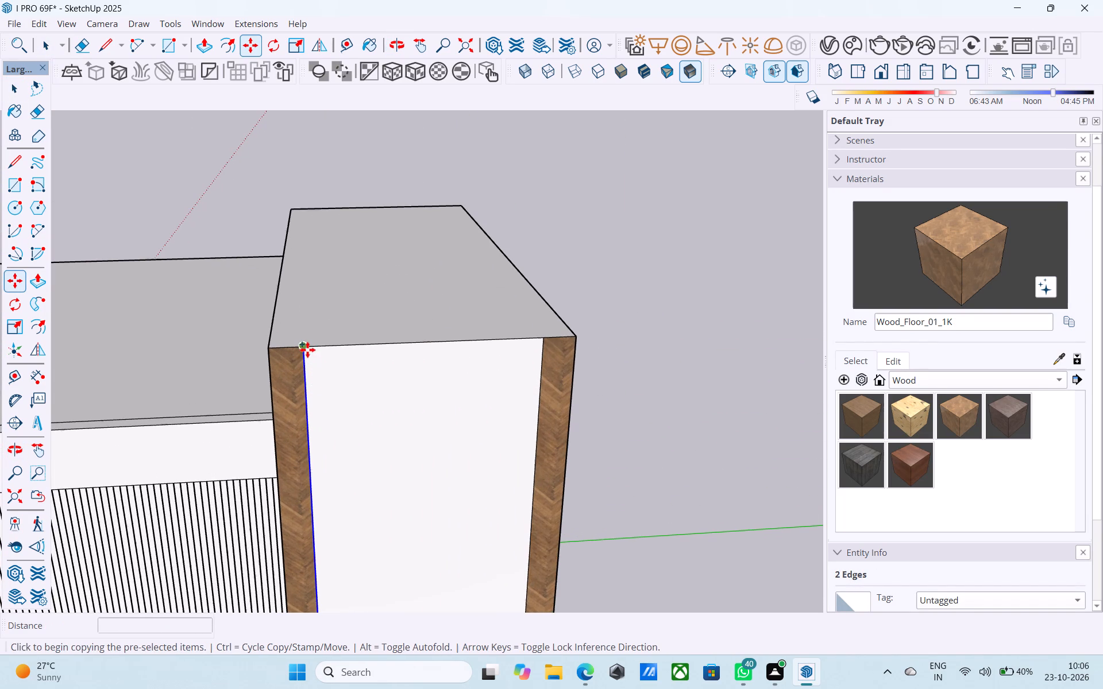
click(307, 349)
click(549, 339)
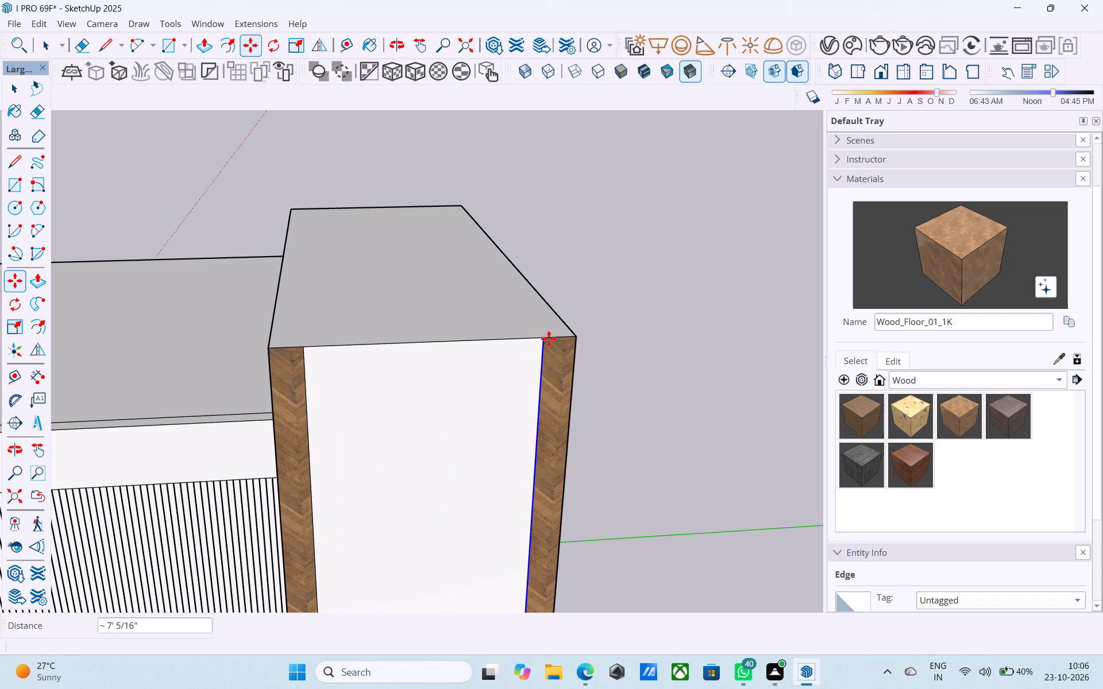
text(/20)
key(Return)
key(space)
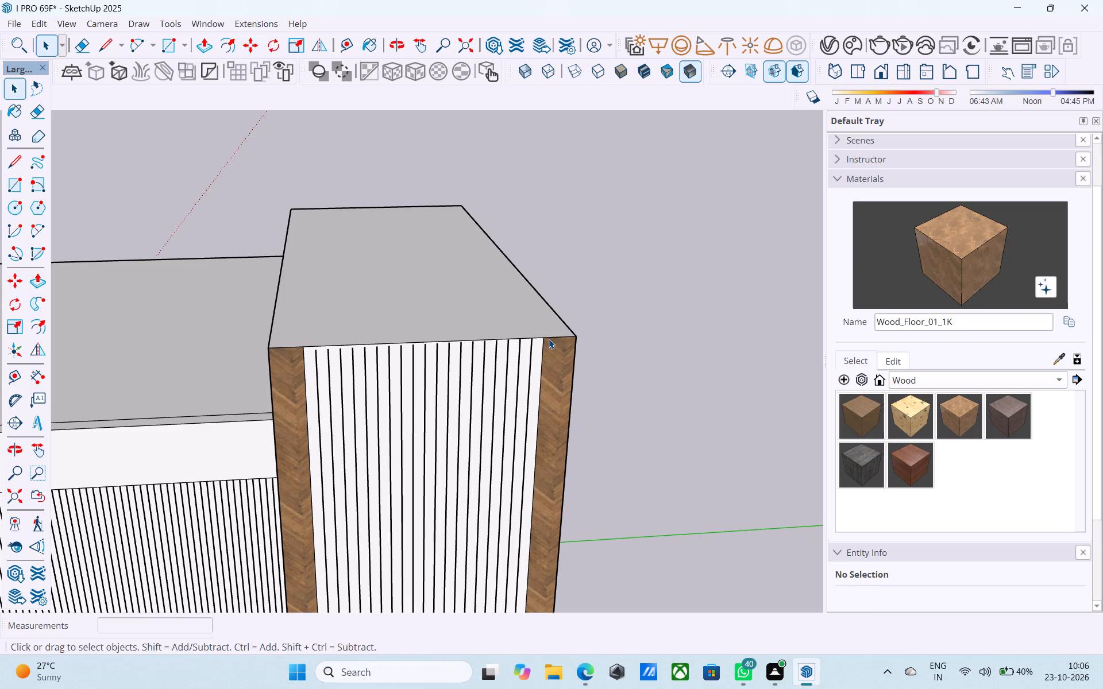
Extend the first vertical line beside the shelf-side wood strip straight down about 8" to the arc.
scroll(493, 256, down, 13)
scroll(473, 351, down, 1)
scroll(461, 399, up, 13)
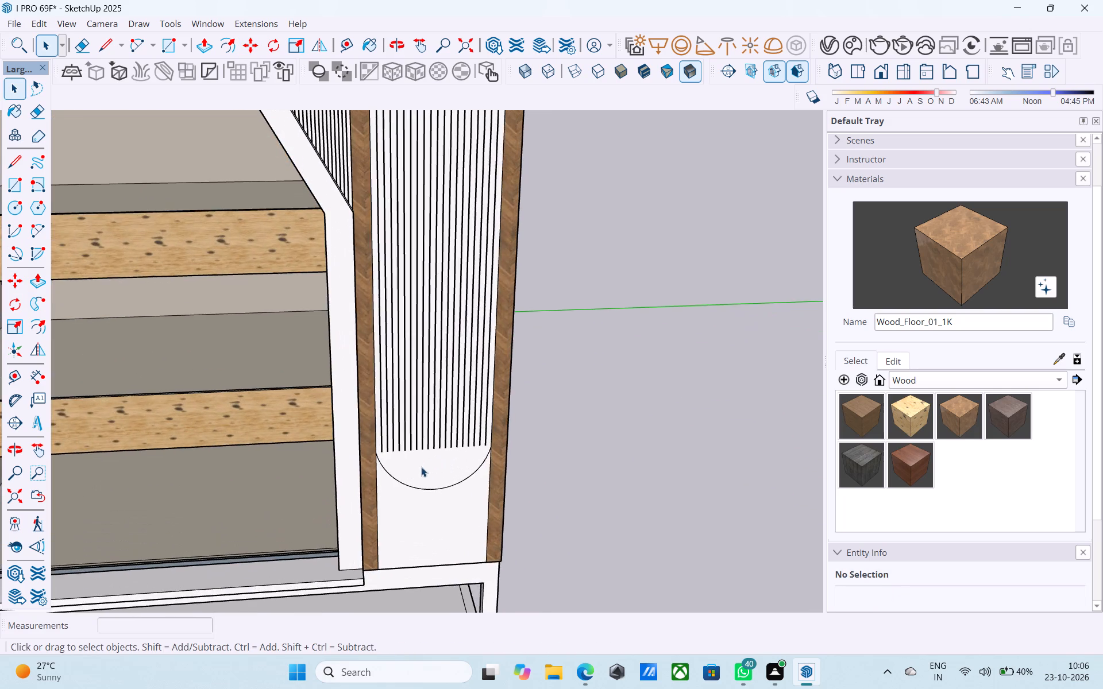
scroll(408, 467, up, 9)
key(l)
click(352, 437)
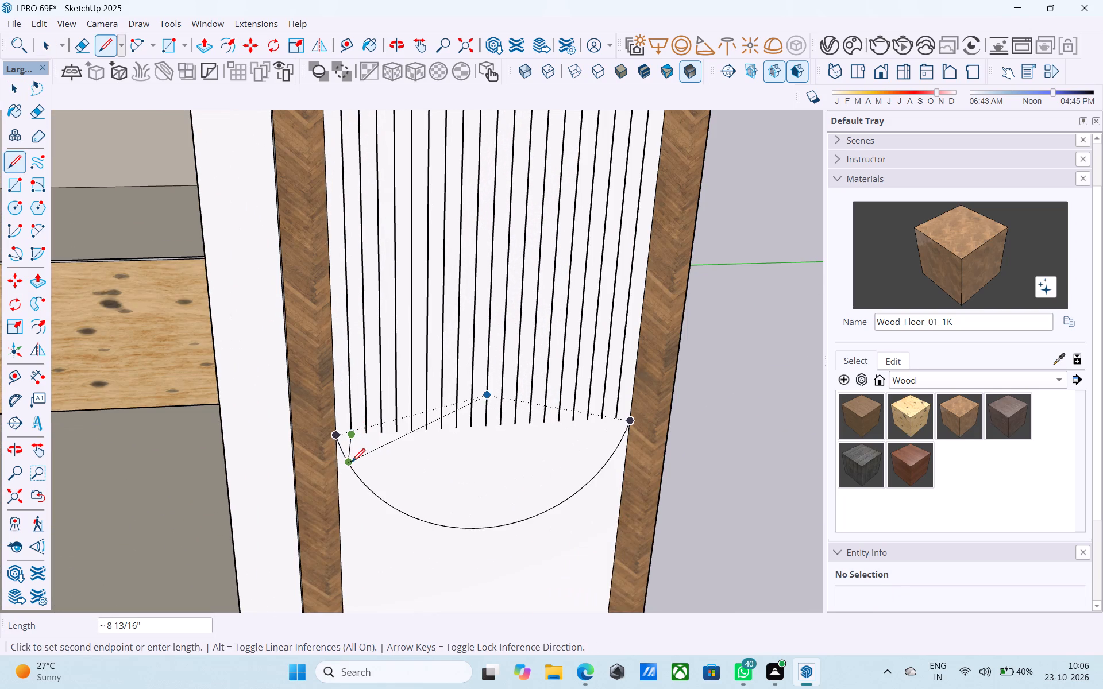
scroll(353, 467, up, 3)
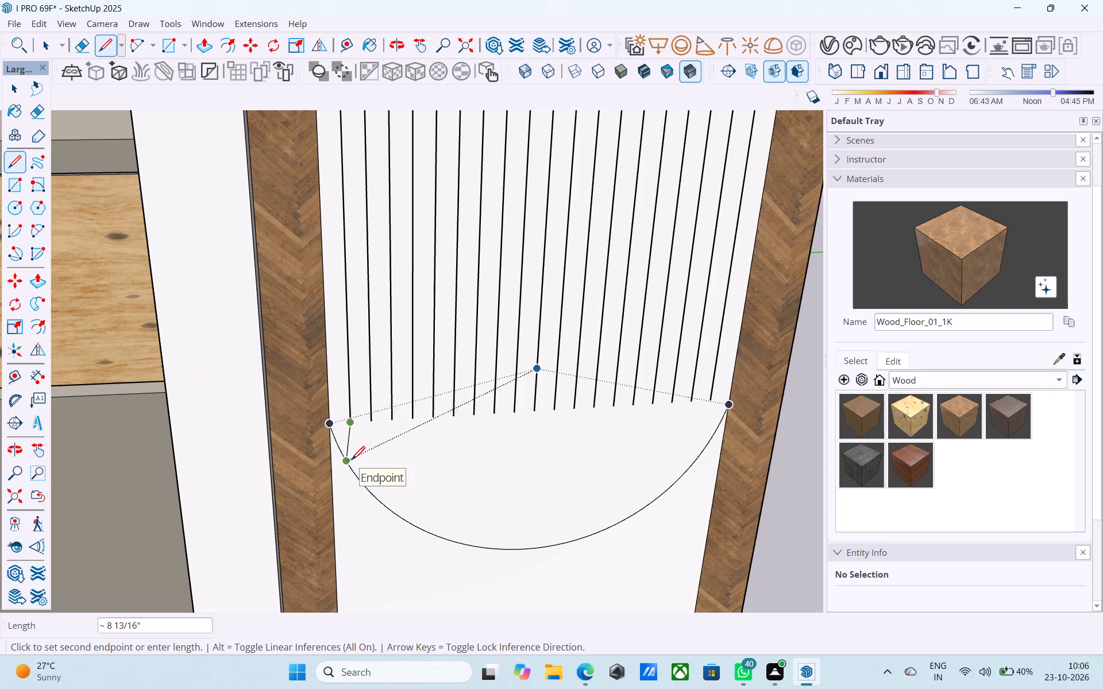
key(Up)
scroll(353, 467, up, 1)
click(353, 467)
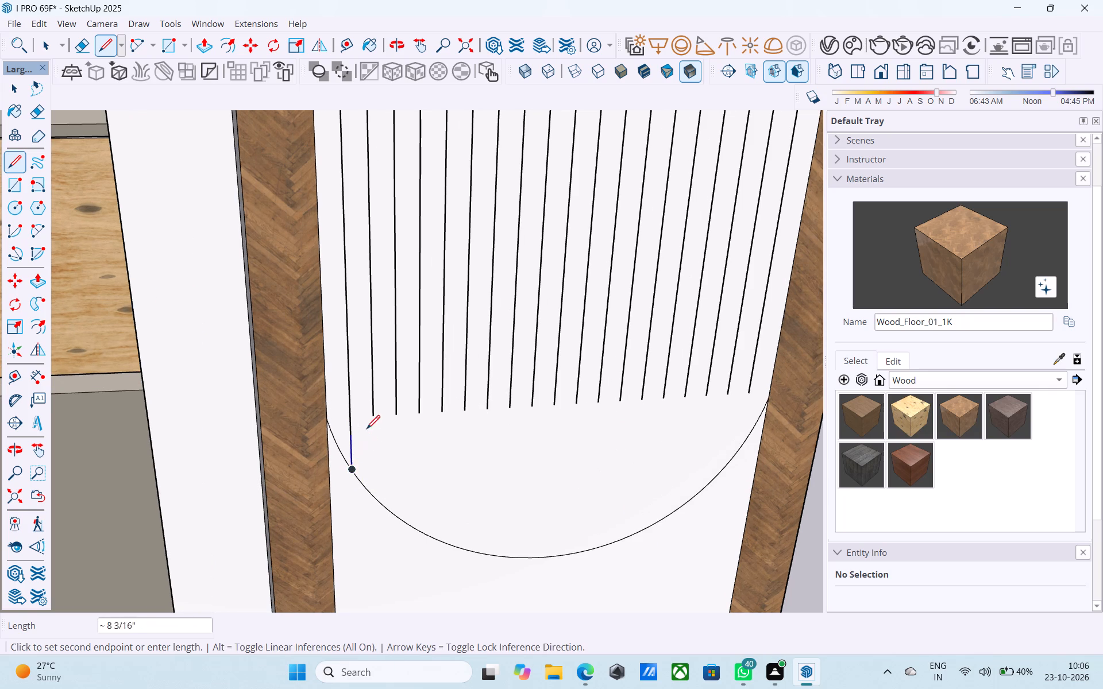
Extend the second to fifth vertical lines from the shelf-side wood strip straight down past the arc.
key(l)
click(370, 416)
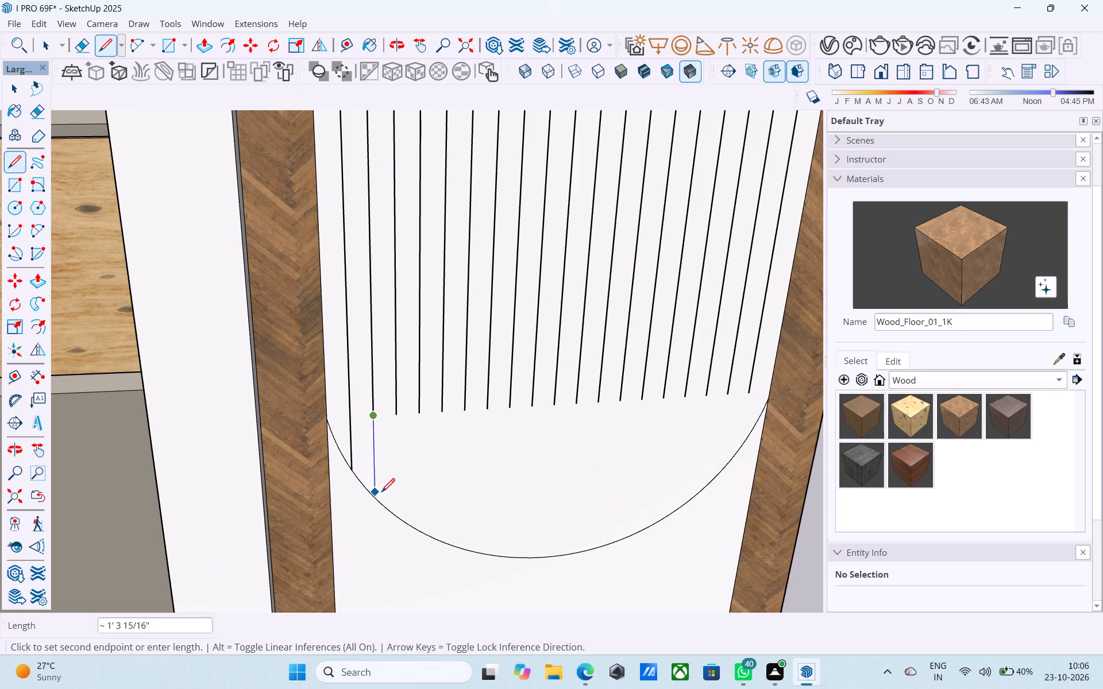
scroll(372, 500, up, 3)
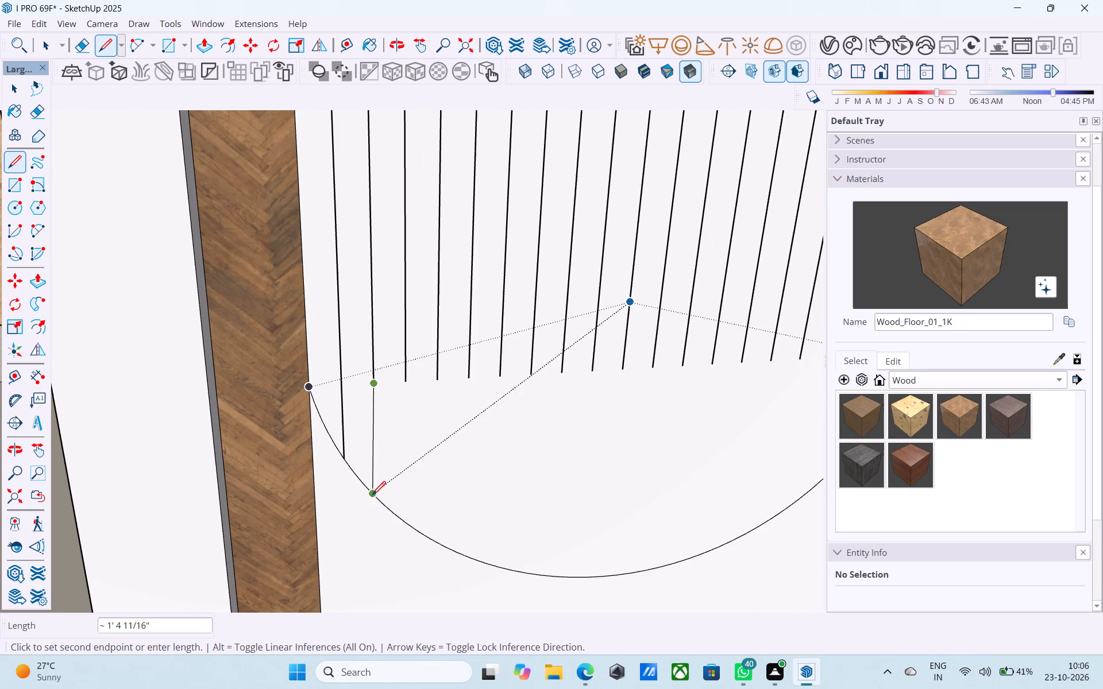
click(373, 537)
key(l)
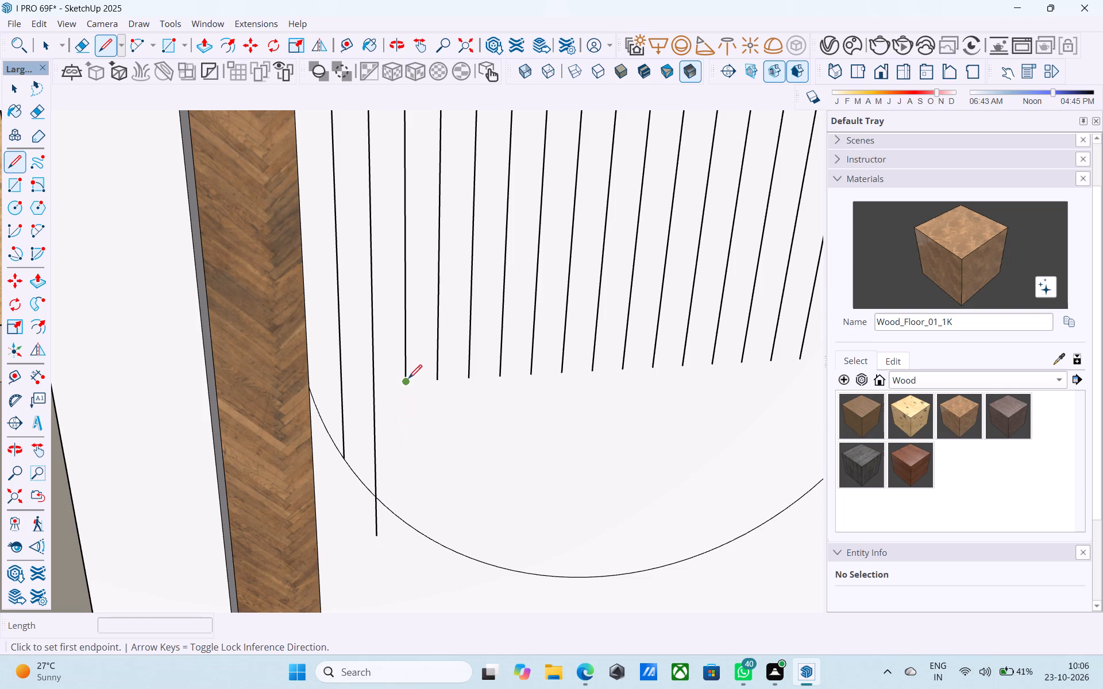
click(408, 380)
click(412, 554)
key(l)
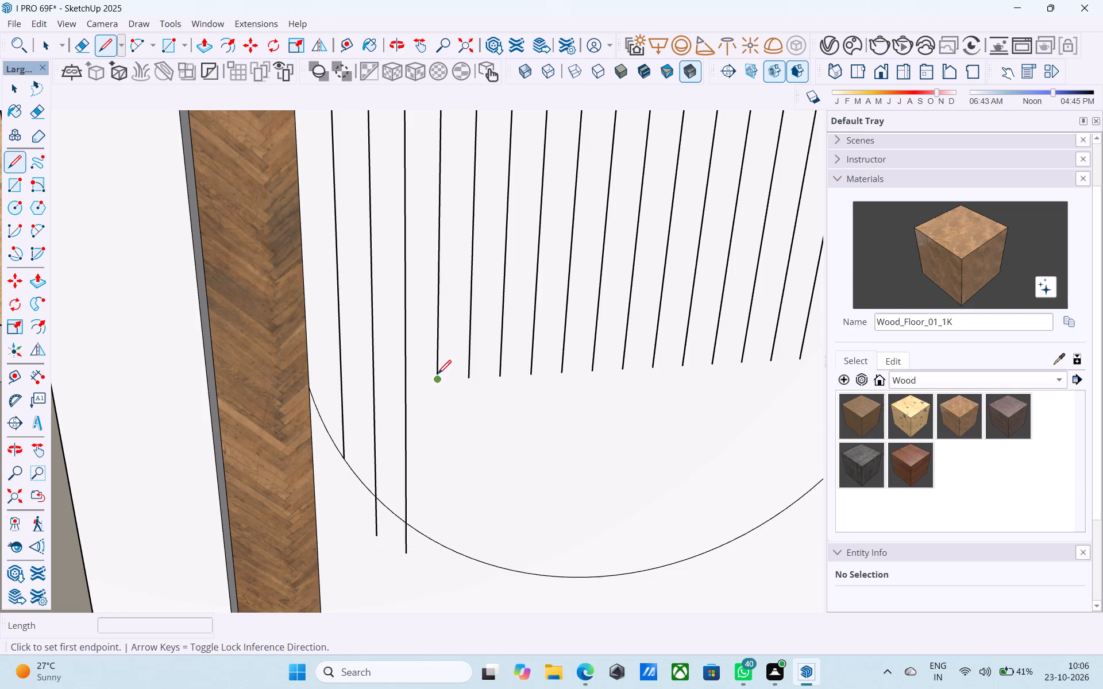
click(438, 375)
click(441, 575)
key(l)
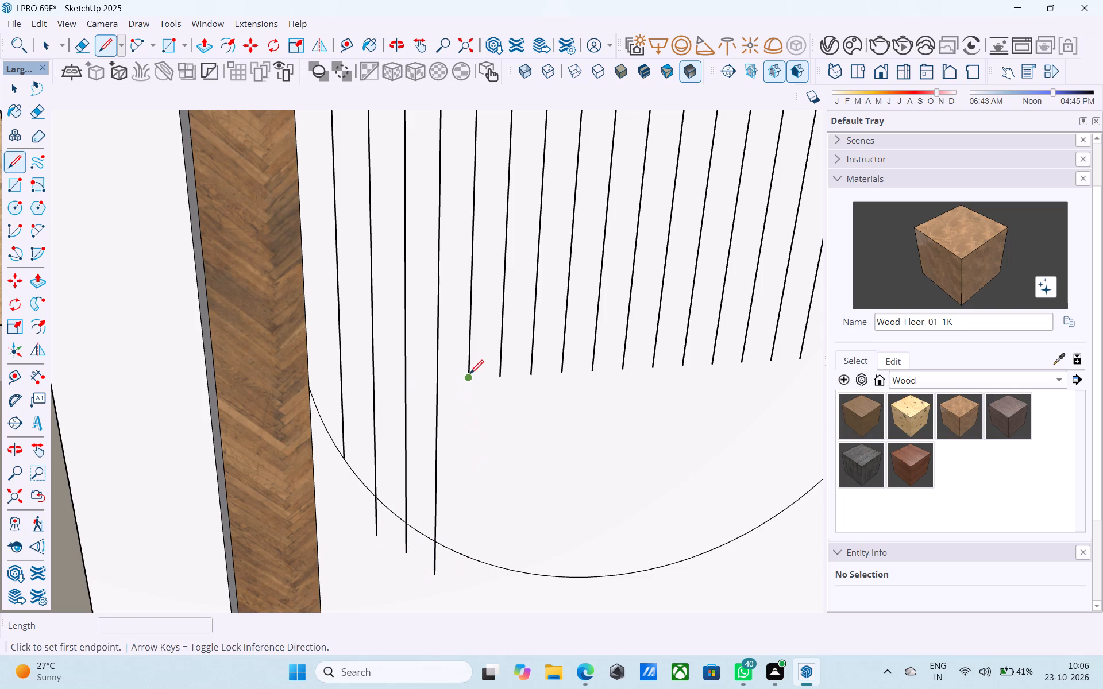
click(470, 374)
click(469, 581)
Extend the sixth, seventh and eighth vertical lines from the shelf-side strip straight down past the arc.
key(l)
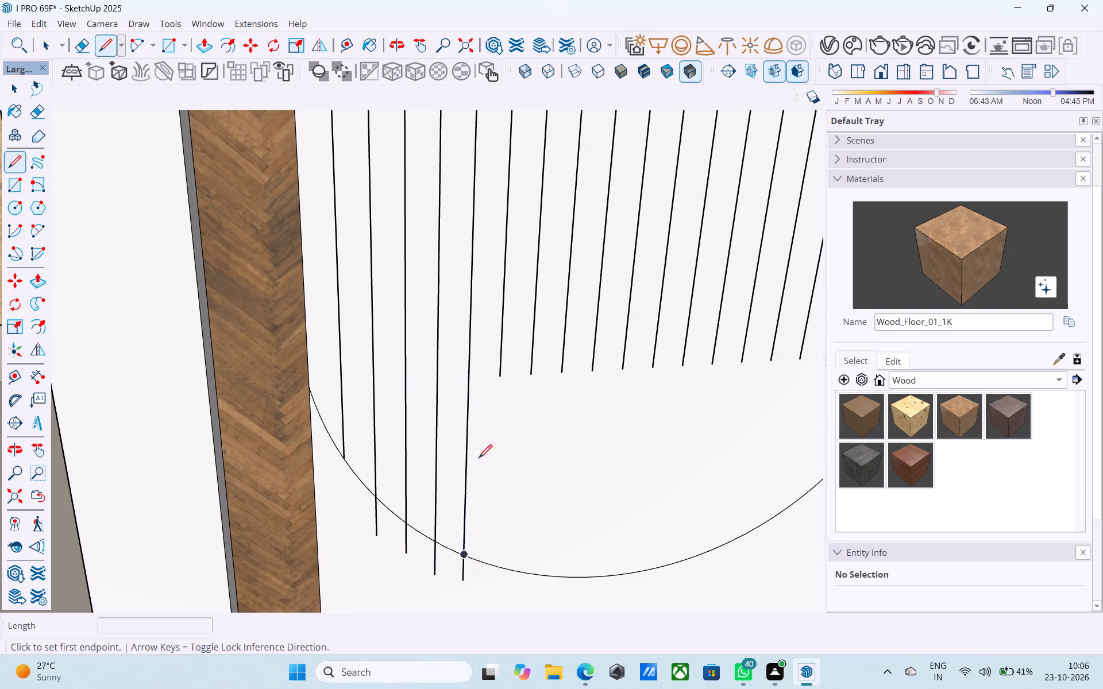
click(500, 376)
click(505, 615)
key(l)
click(502, 375)
click(495, 592)
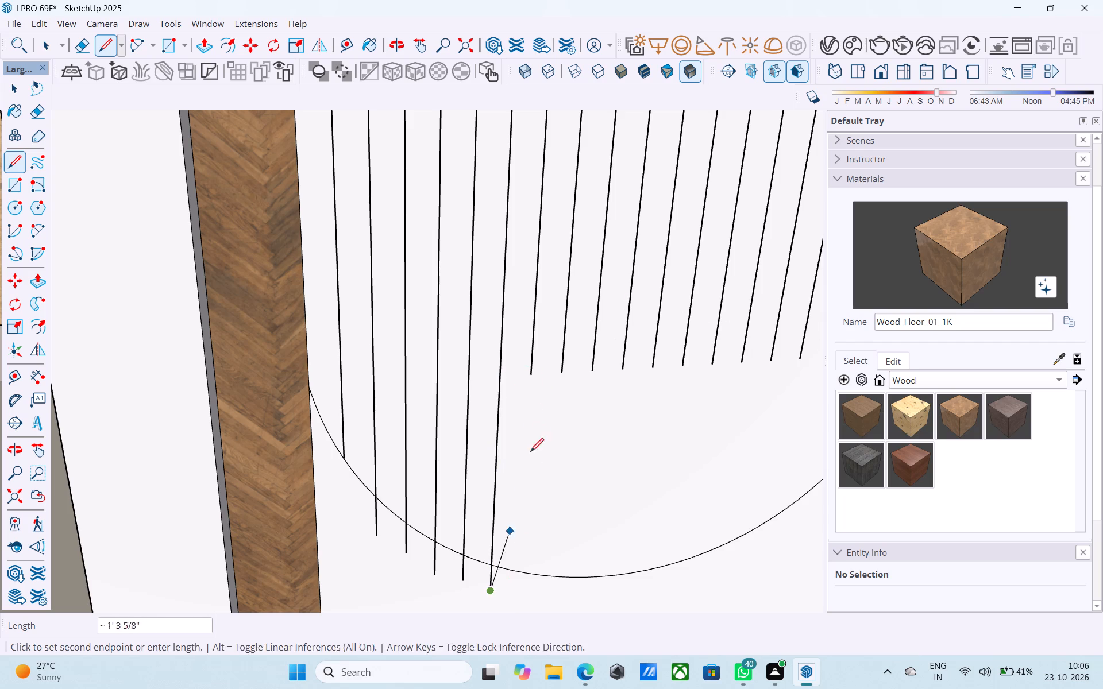
key(l)
click(531, 377)
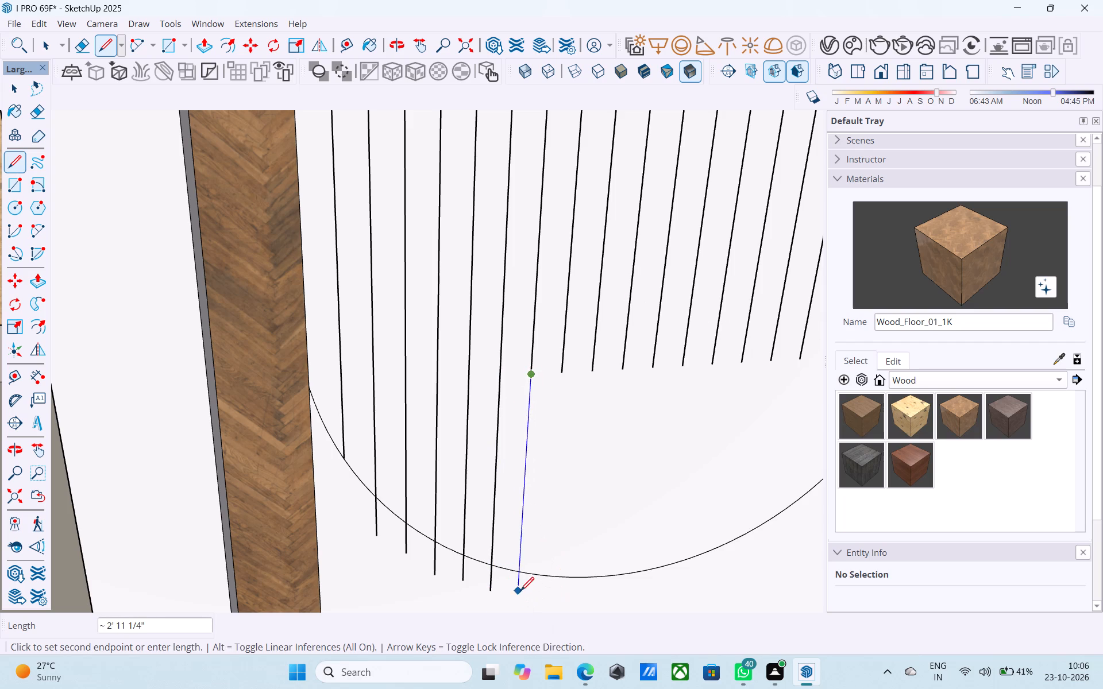
click(520, 592)
key(l)
click(560, 370)
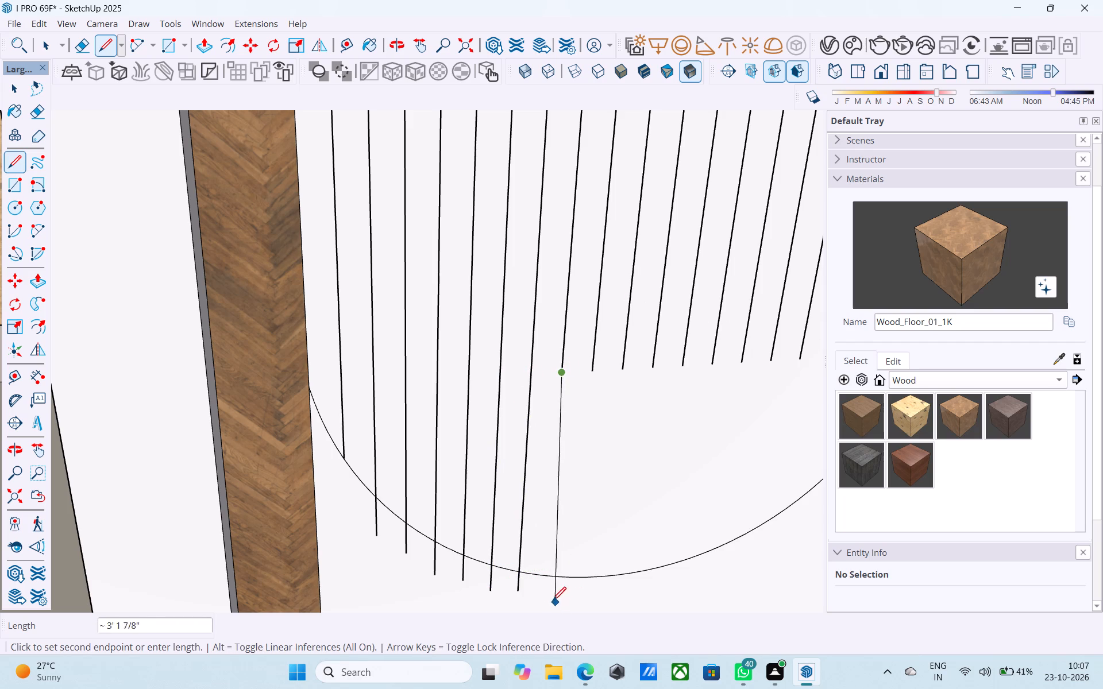
click(549, 594)
Extend the ninth to twelfth vertical lines from the shelf-side strip straight down past the arc.
key(l)
click(596, 371)
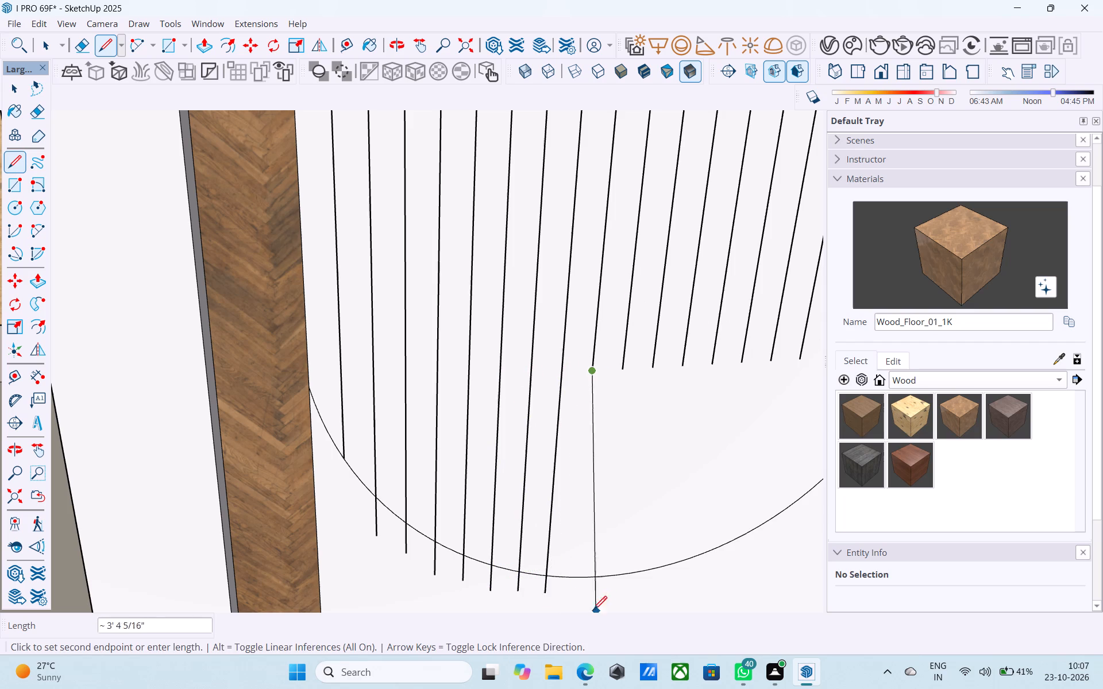
click(572, 597)
key(l)
click(623, 365)
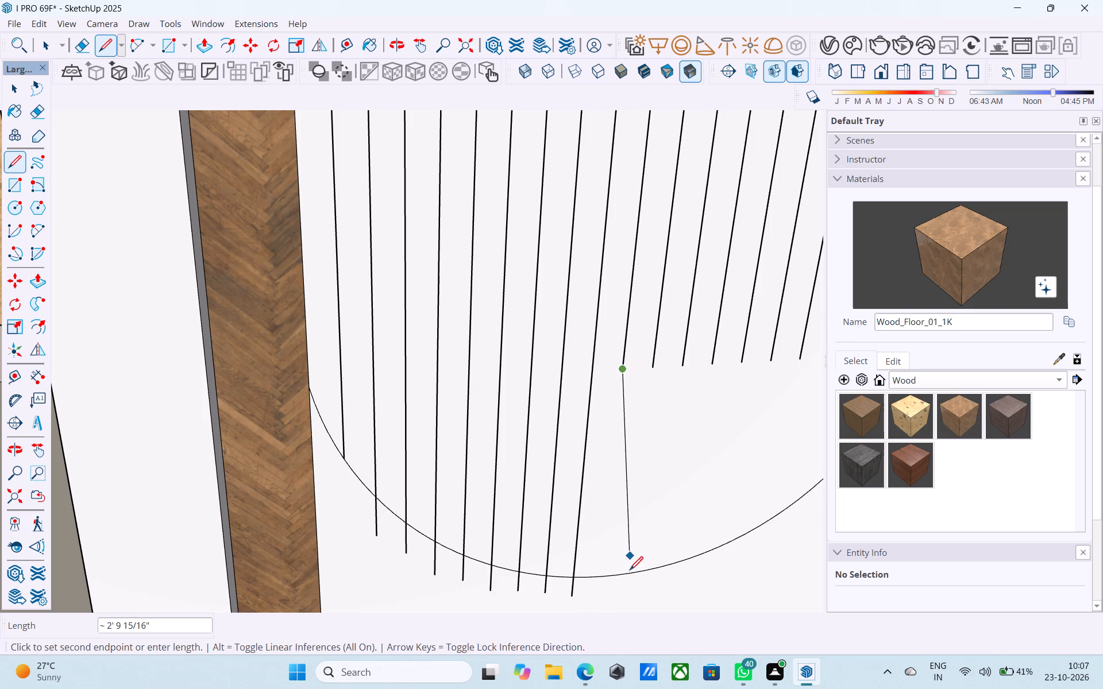
click(603, 586)
key(l)
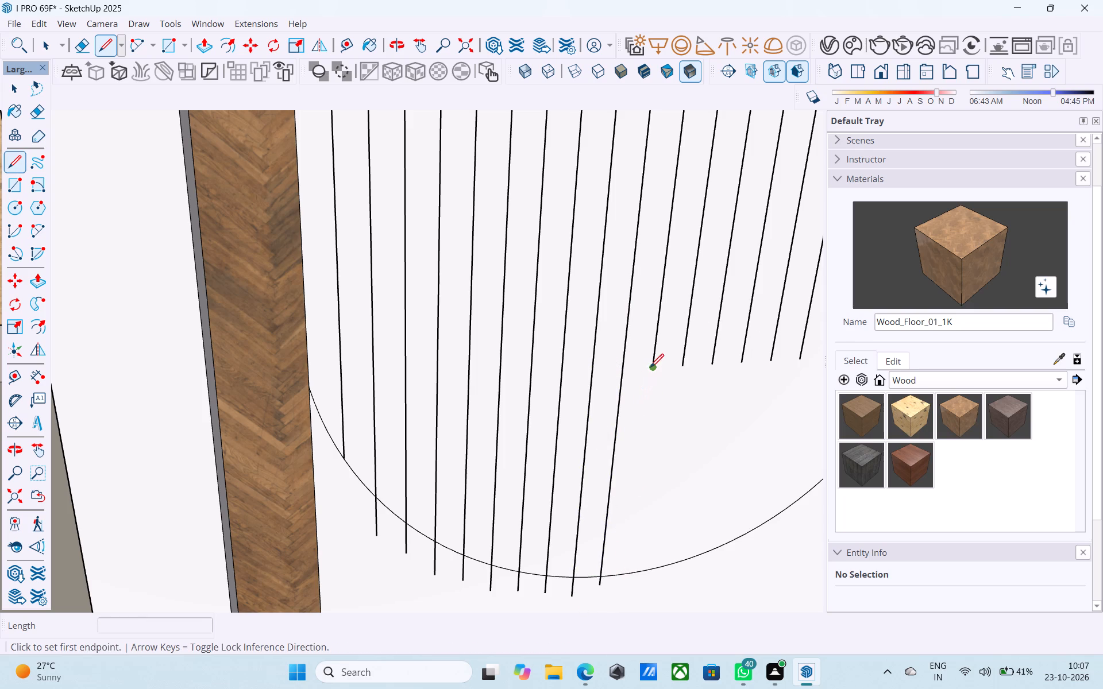
click(650, 367)
click(626, 595)
key(l)
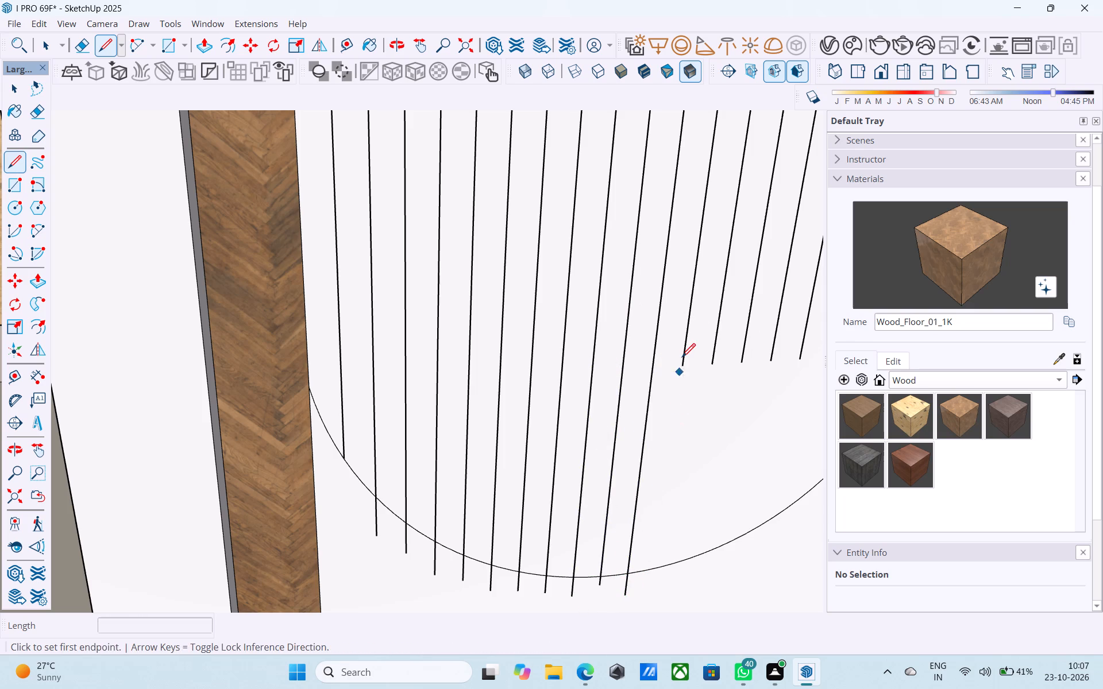
click(682, 357)
click(652, 598)
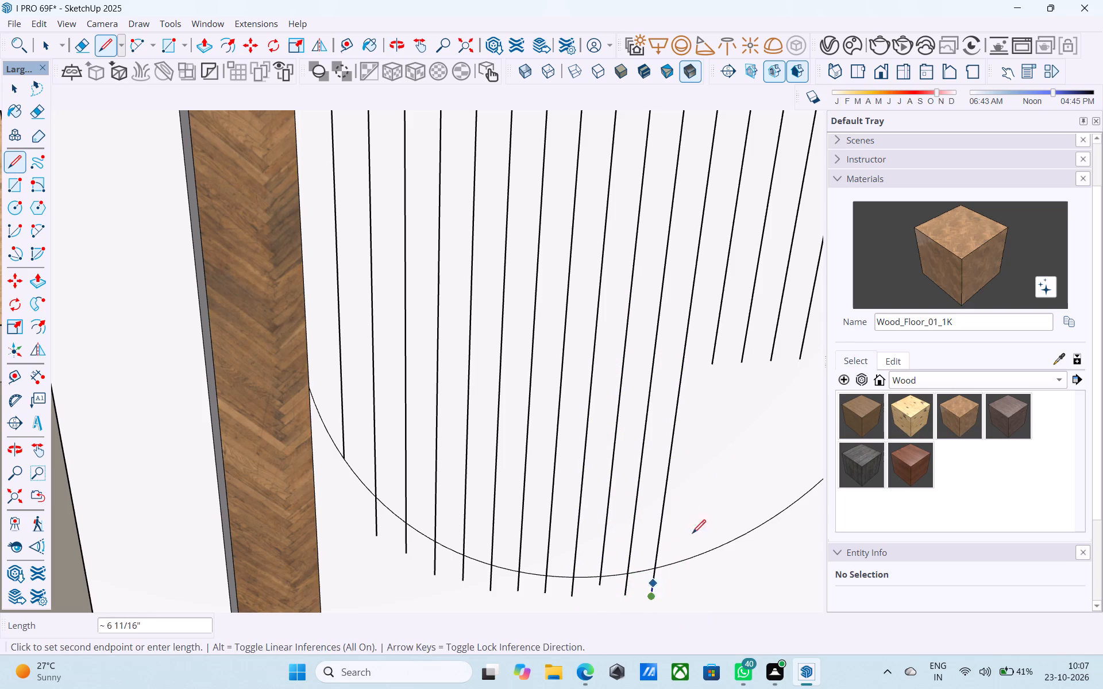
Extend the thirteenth to fifteenth vertical lines from the shelf-side strip straight down past the arc.
key(l)
click(709, 367)
click(677, 594)
key(l)
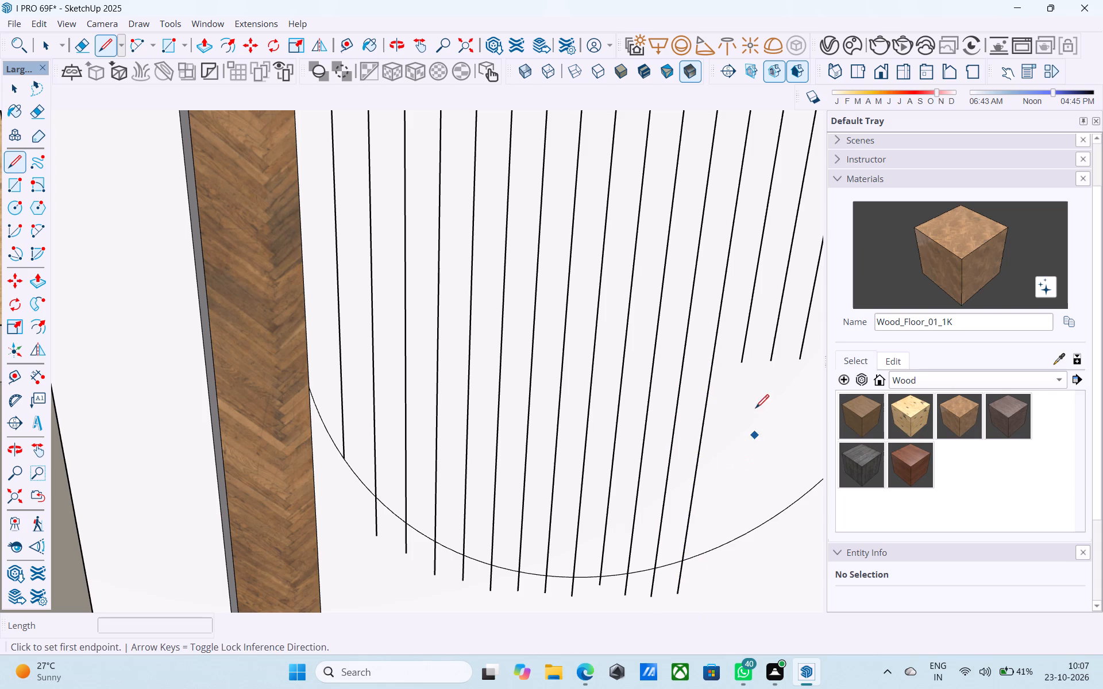
click(745, 355)
click(707, 576)
scroll(443, 522, down, 5)
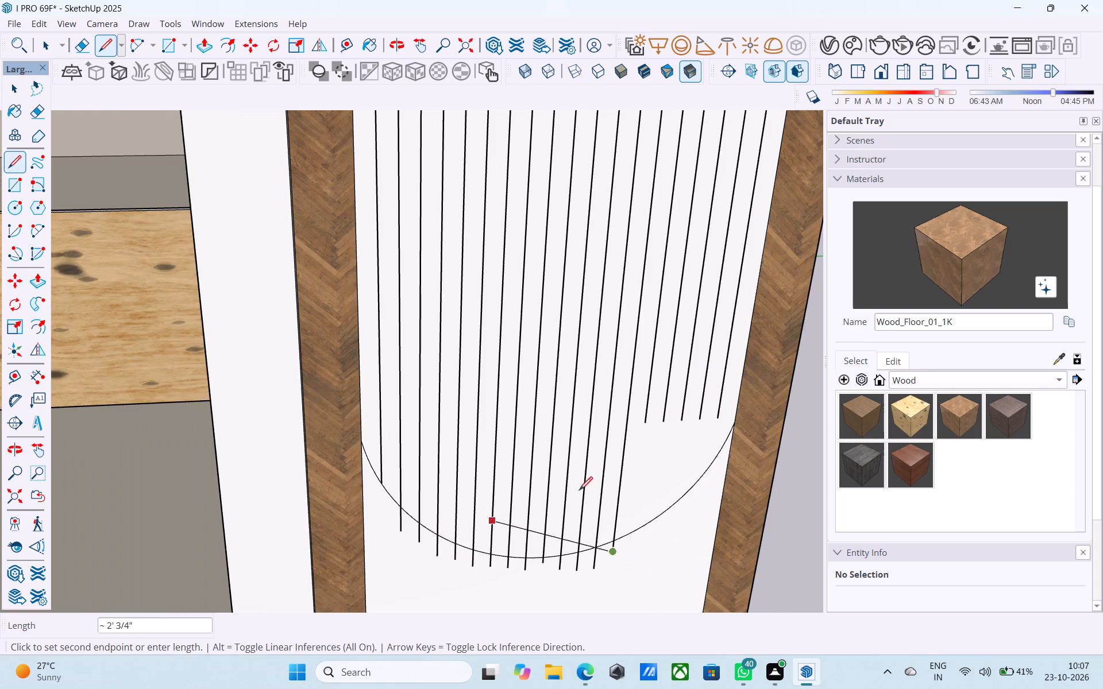
scroll(688, 408, up, 4)
key(l)
scroll(637, 432, up, 4)
click(622, 429)
scroll(609, 362, down, 5)
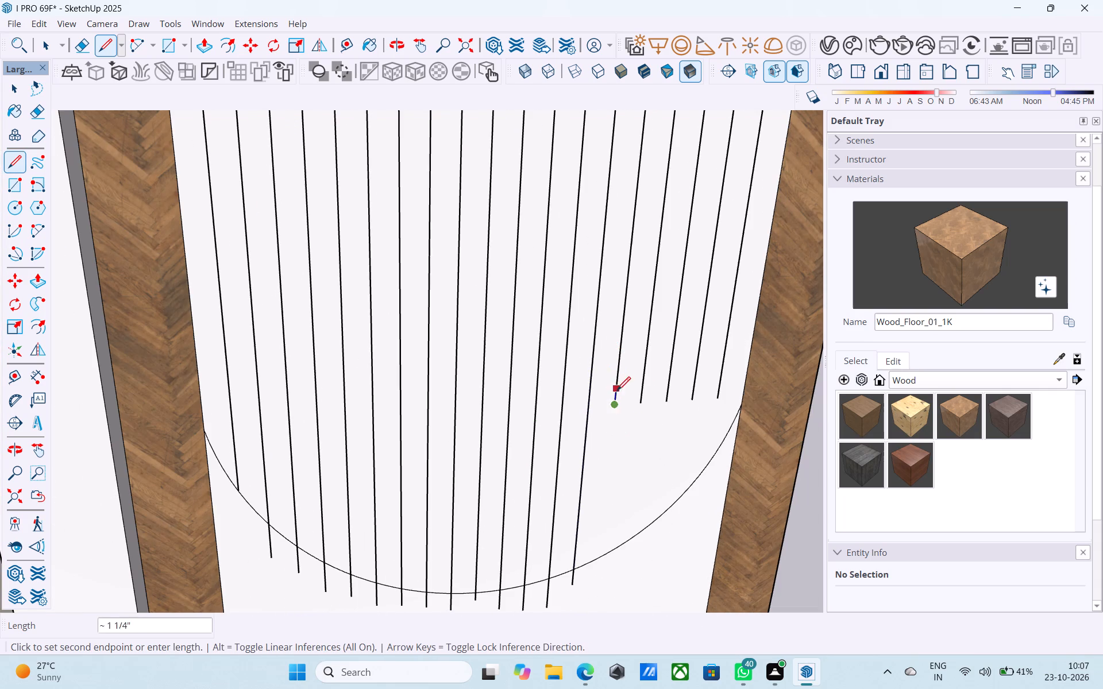
click(597, 576)
Extend the last four vertical lines beside the outer wood strip straight down past the arc.
key(l)
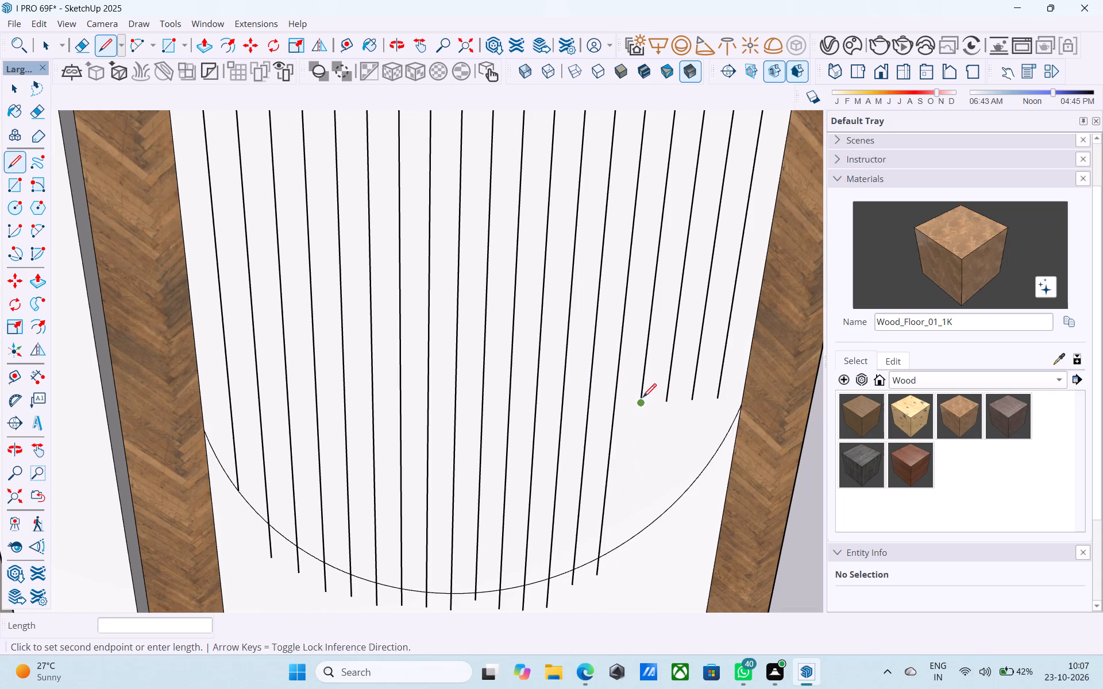
click(643, 398)
click(611, 598)
key(l)
click(669, 398)
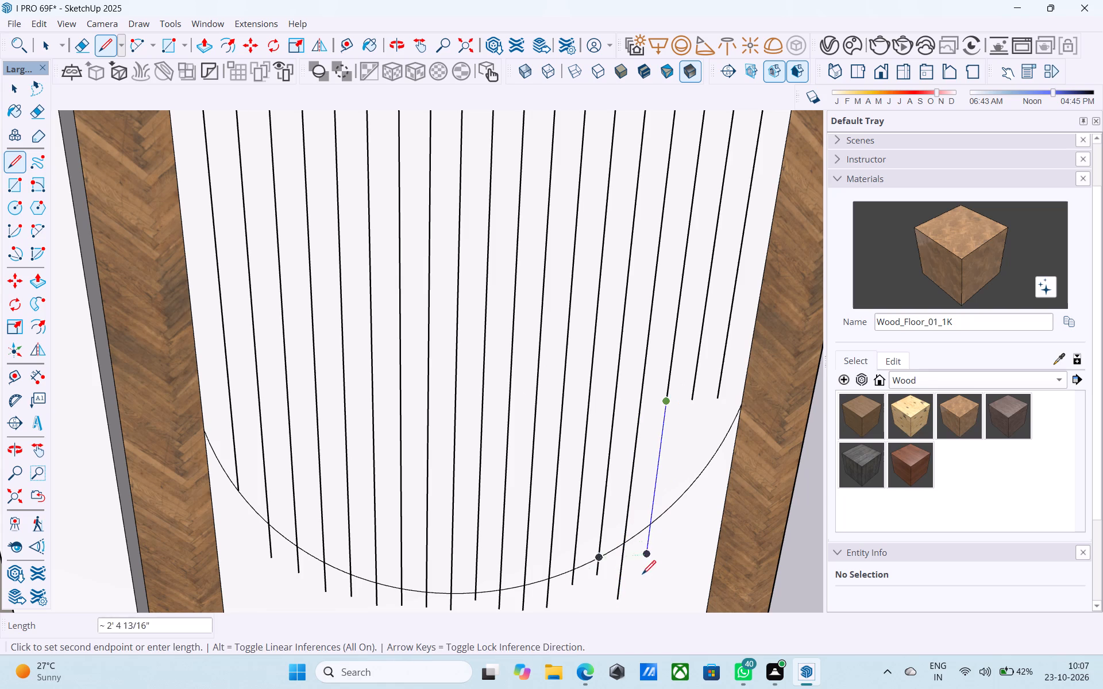
click(642, 580)
key(l)
click(695, 397)
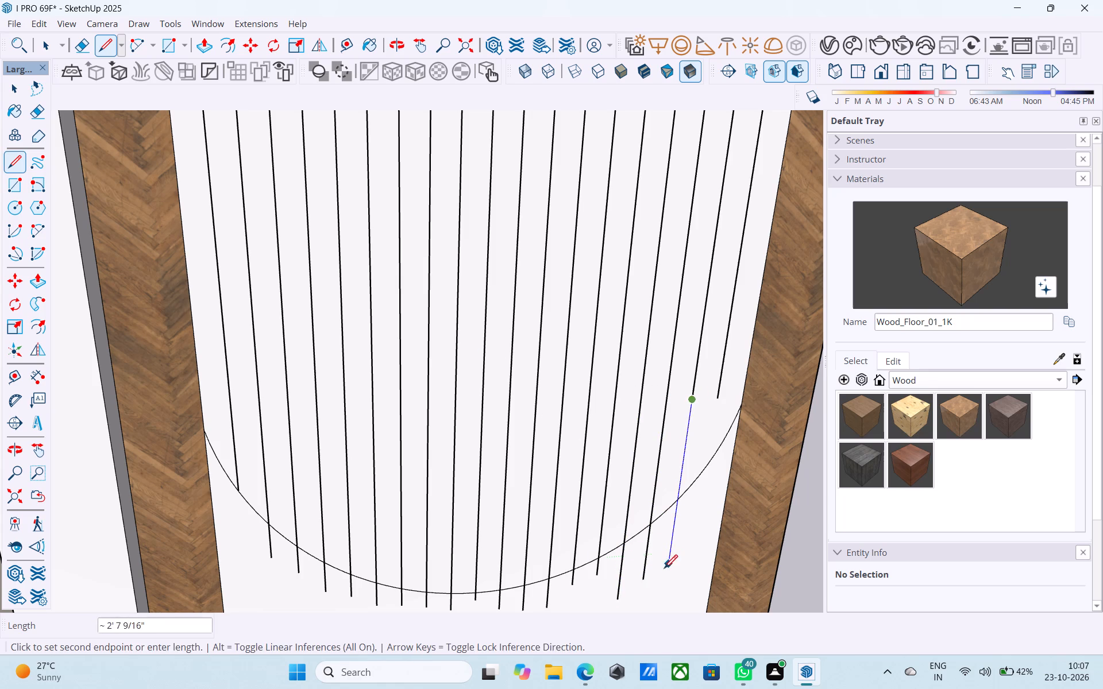
click(662, 574)
key(l)
click(718, 400)
click(696, 561)
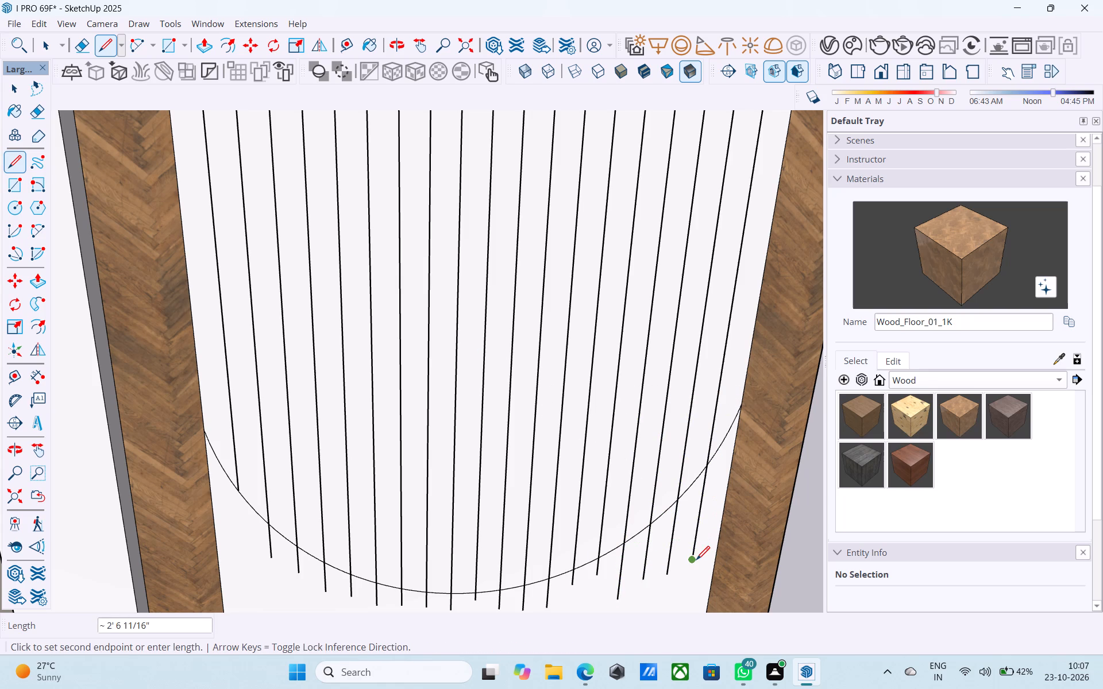
Erase all the line ends that overhang below the arc on the column's front.
key(e)
drag(711, 518, 527, 603)
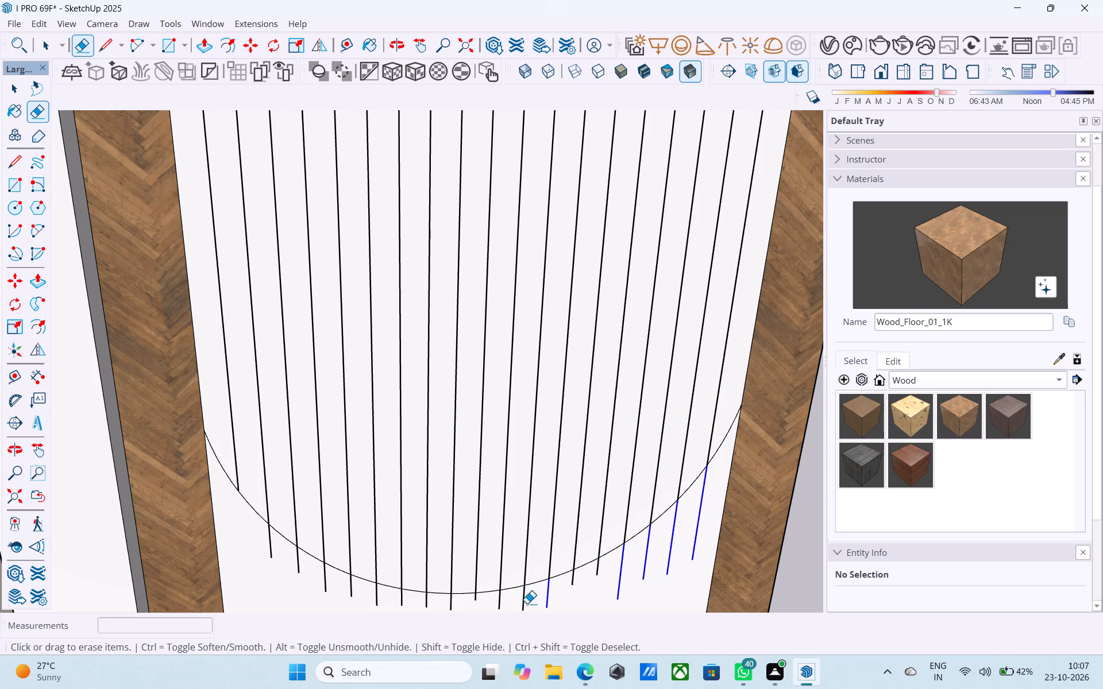
drag(527, 603, 264, 545)
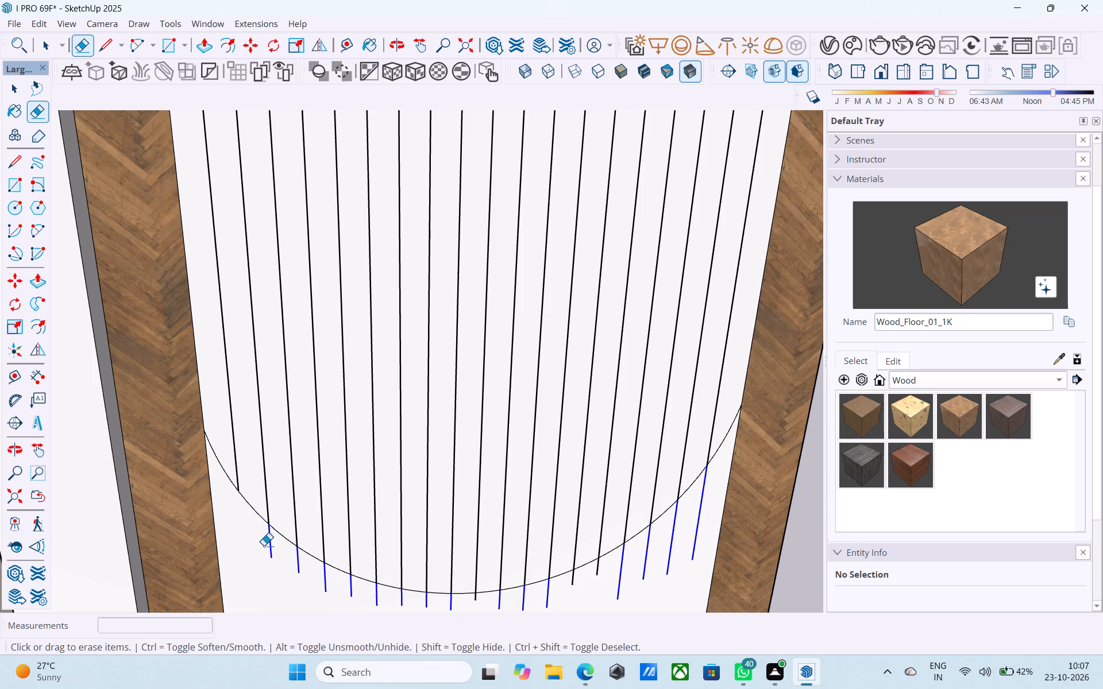
drag(264, 545, 263, 544)
drag(608, 571, 579, 578)
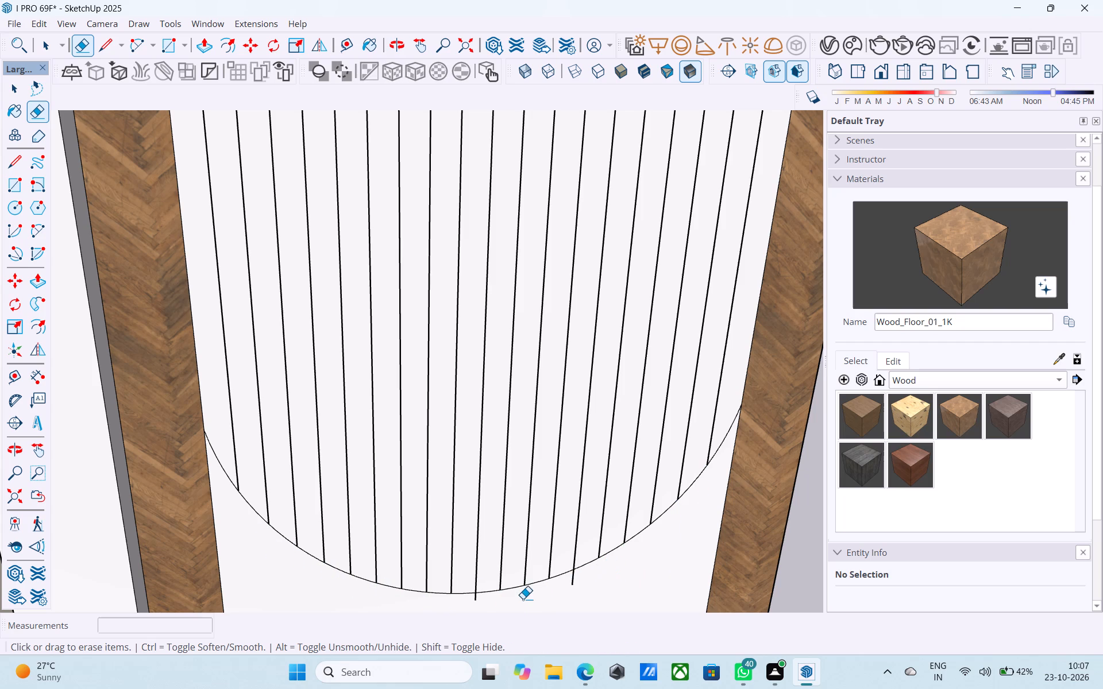
drag(484, 600, 471, 599)
drag(568, 582, 580, 580)
Paint the column's front face below the arc with the Wood_Floor_01_1K material.
scroll(570, 593, down, 5)
scroll(571, 588, down, 18)
scroll(554, 545, up, 2)
scroll(554, 545, down, 10)
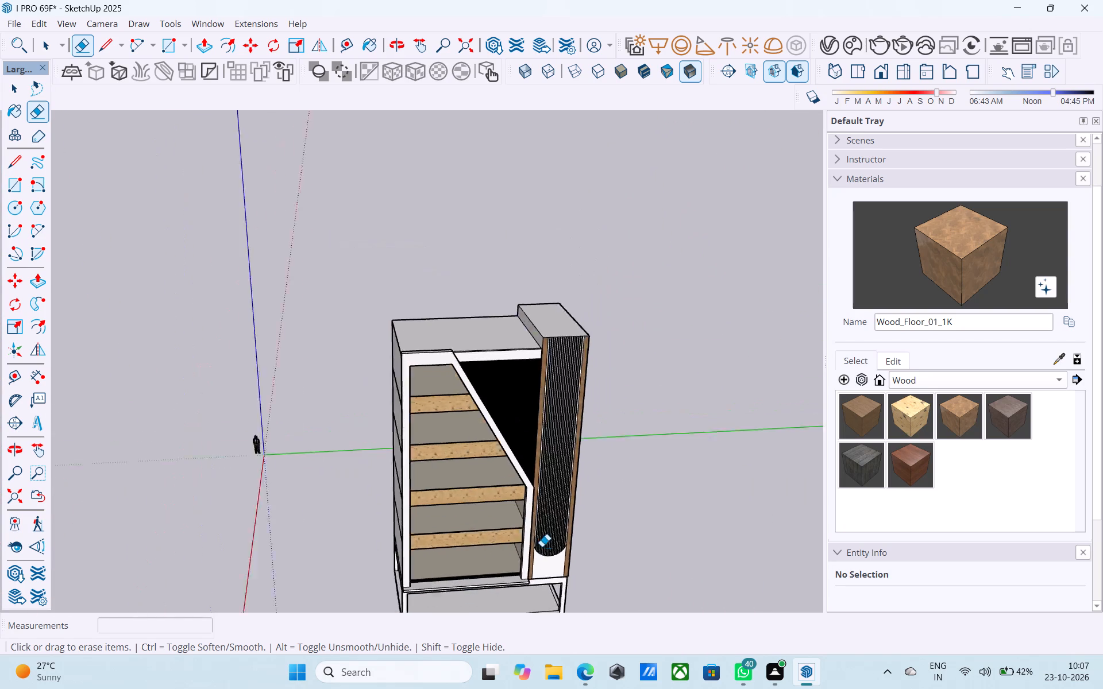
middle_drag(542, 547, 534, 531)
scroll(560, 561, up, 6)
click(980, 252)
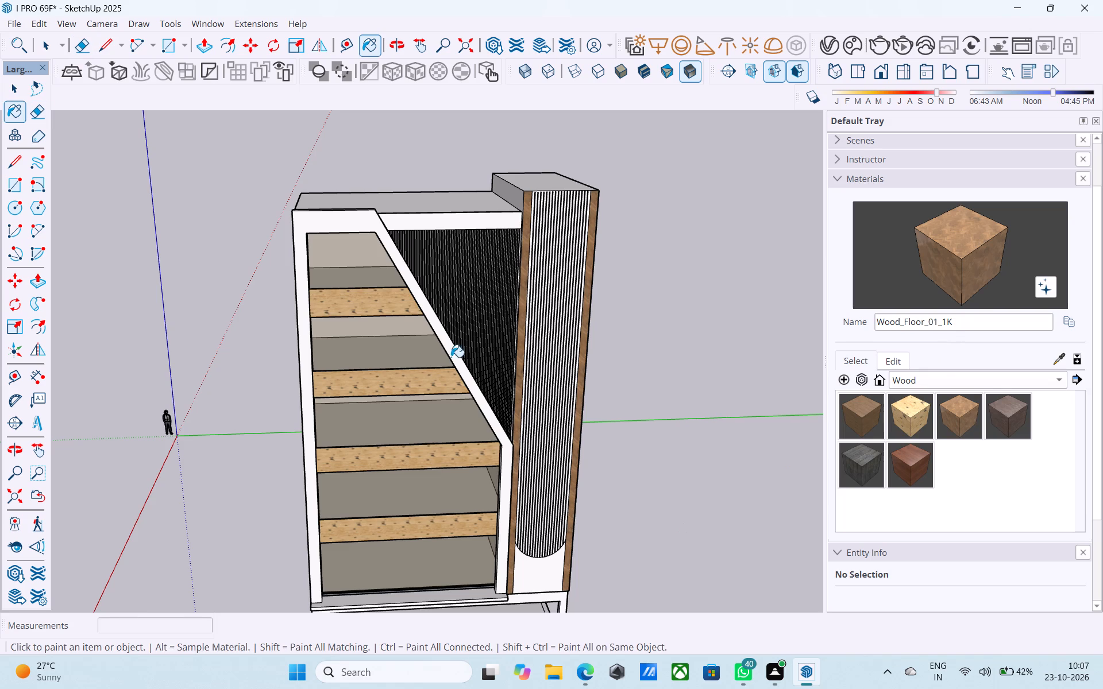
scroll(451, 353, down, 5)
scroll(491, 520, up, 6)
click(519, 485)
Erase the vertical edges separating the two wood strips from the wood face below the arc.
scroll(516, 486, up, 9)
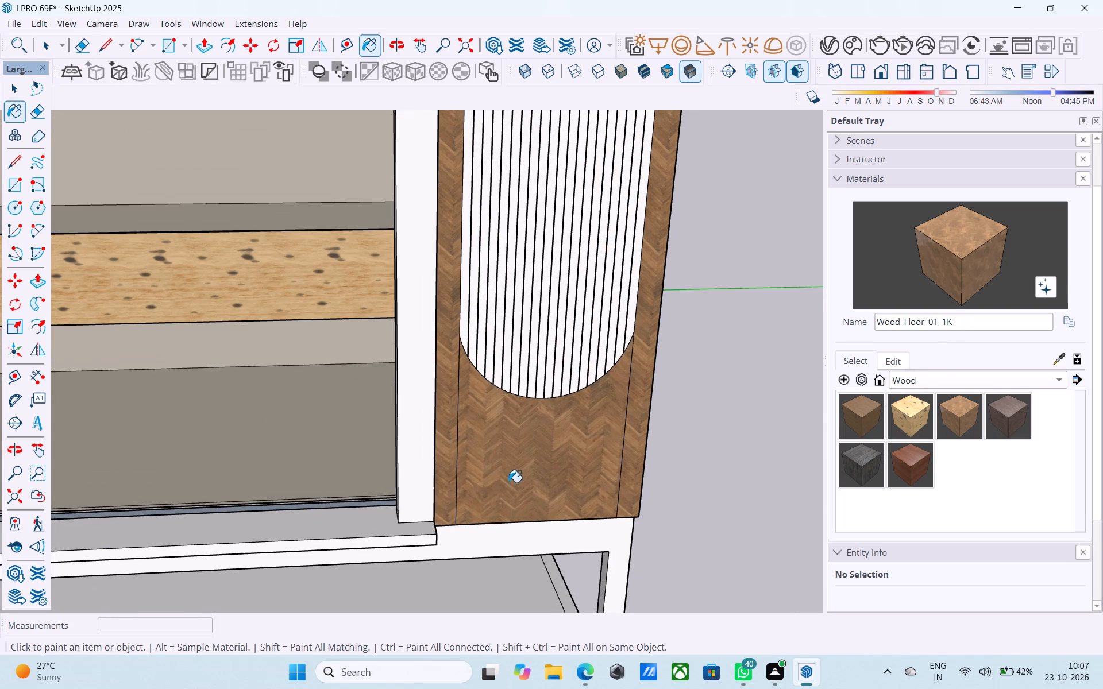
key(e)
drag(488, 468, 453, 454)
drag(607, 460, 624, 458)
Push/Pull the merged wood face around the flutes outward by about 6".
key(space)
click(614, 454)
scroll(612, 456, down, 5)
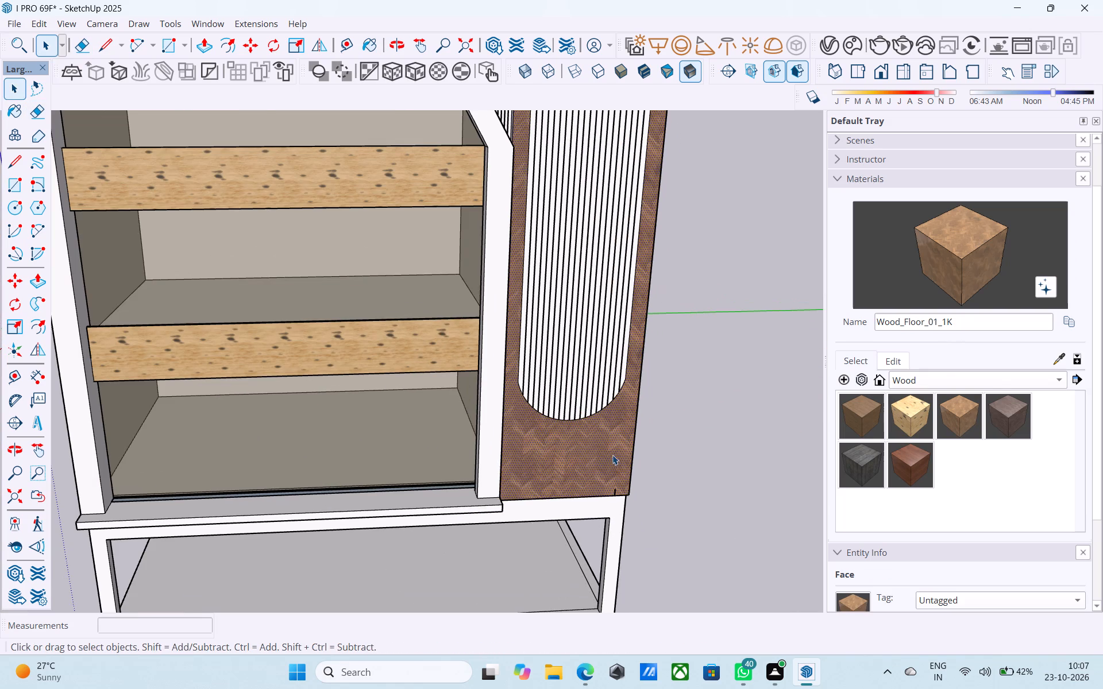
key(p)
click(615, 451)
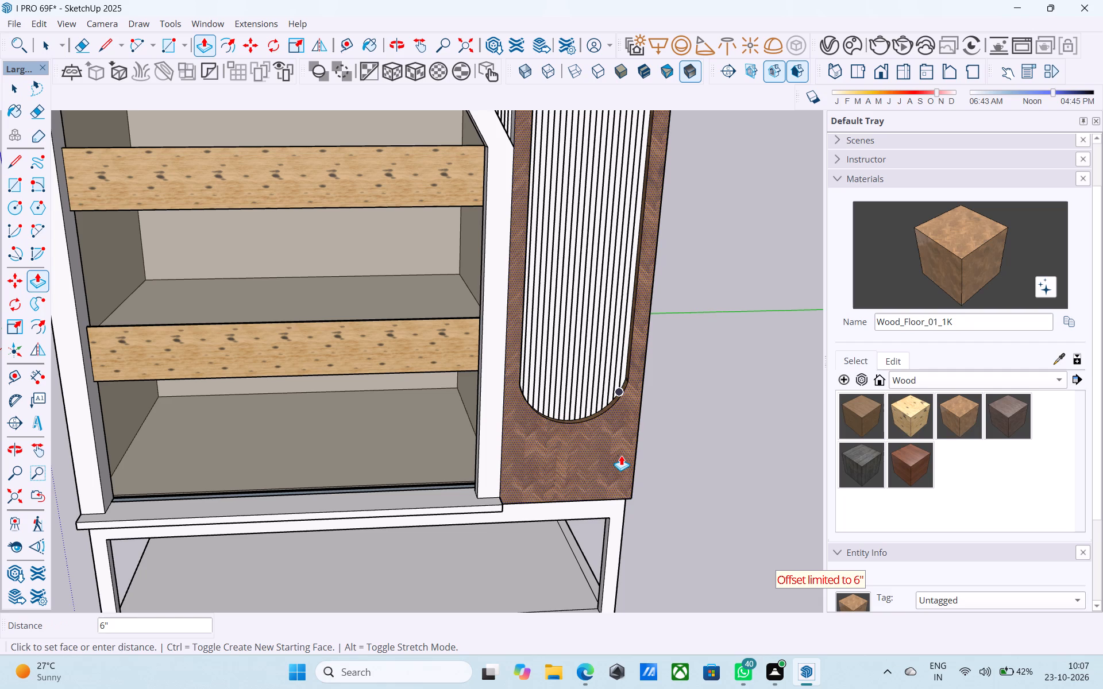
click(621, 455)
key(space)
Examine the column's raised wood surround and fluted front from several angles.
scroll(597, 462, down, 16)
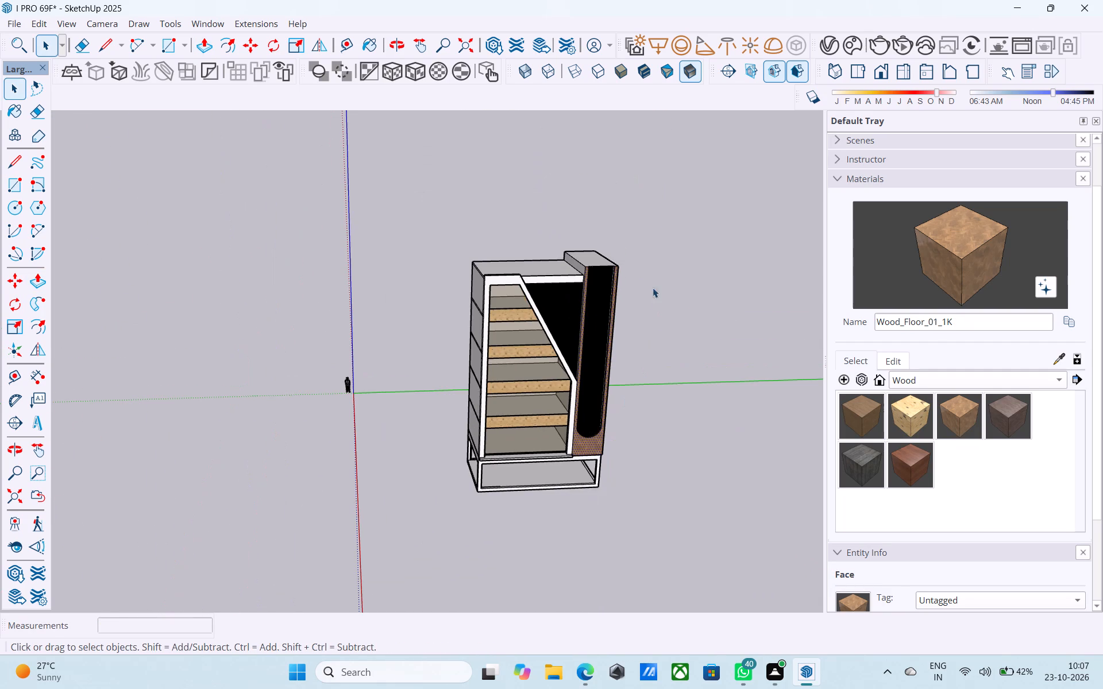
middle_drag(639, 271, 630, 251)
scroll(630, 251, up, 1)
scroll(630, 251, down, 4)
scroll(630, 251, up, 5)
scroll(616, 332, up, 2)
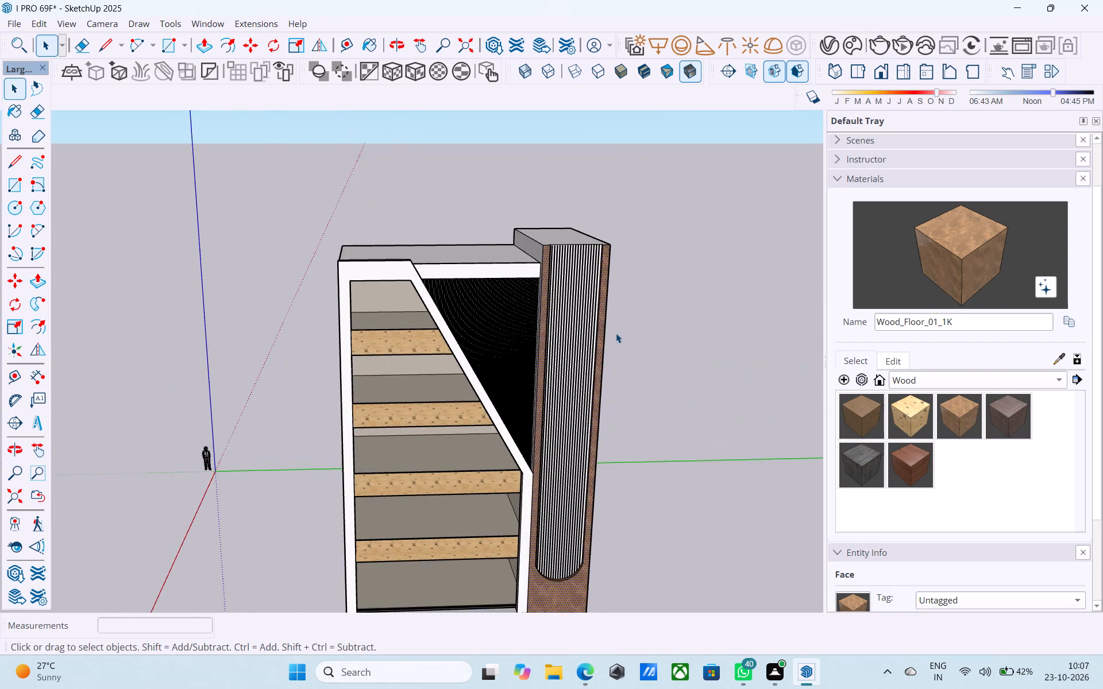
shift+middle_drag(613, 334, 587, 266)
scroll(538, 330, up, 2)
scroll(539, 337, down, 2)
middle_drag(538, 337, 587, 281)
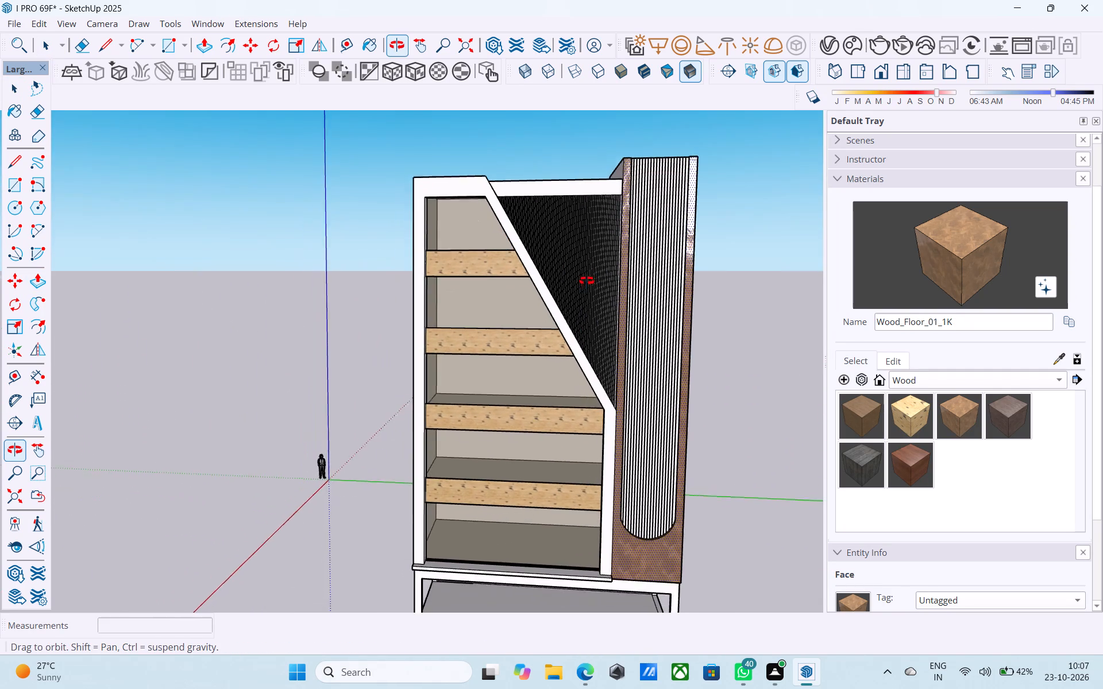
middle_drag(587, 281, 589, 295)
scroll(584, 335, down, 2)
scroll(644, 353, up, 3)
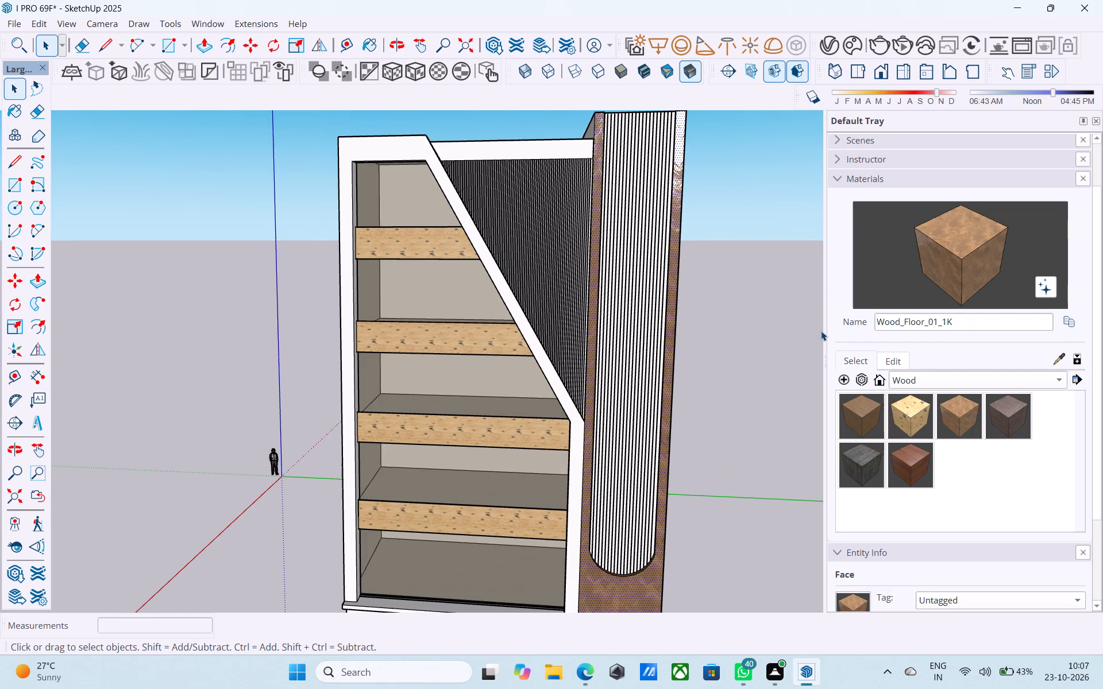
Lighten the colour of the Wood_Floor_01_1K material.
click(901, 359)
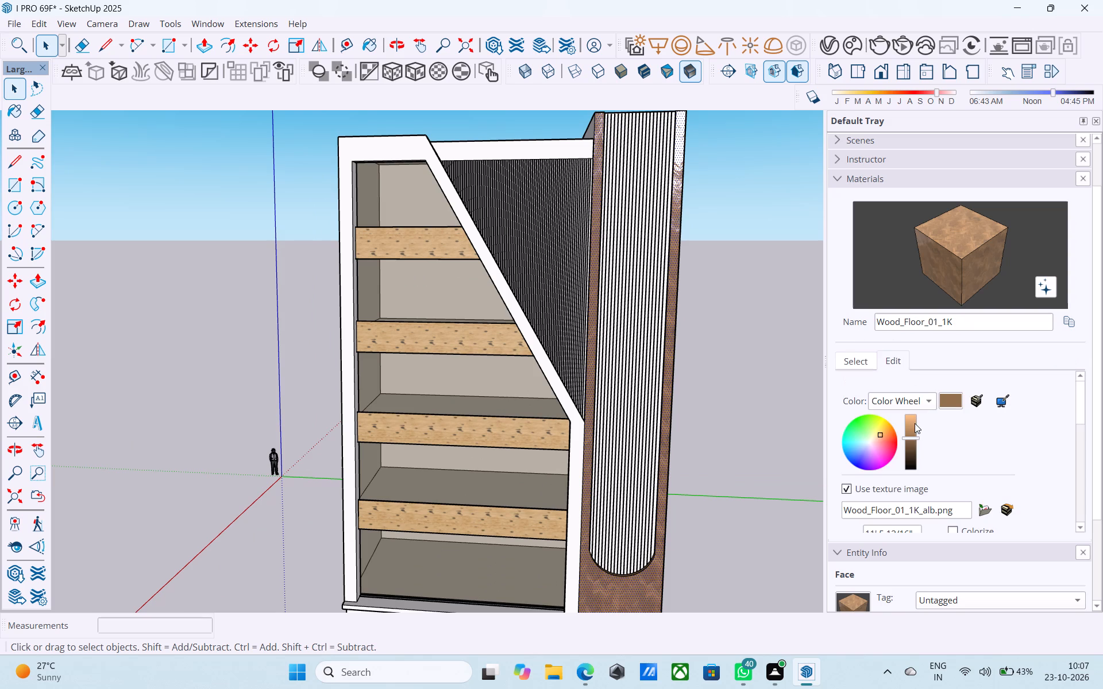
drag(907, 437, 908, 429)
scroll(702, 372, down, 5)
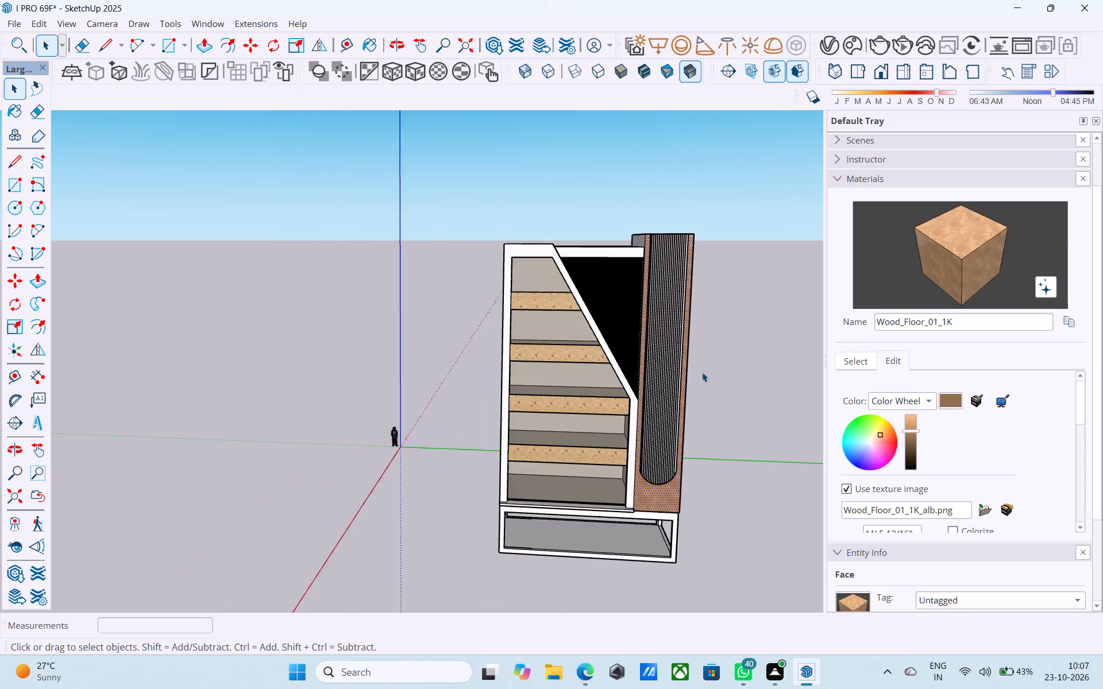
key(space)
click(715, 365)
scroll(683, 389, up, 4)
middle_drag(677, 390, 657, 391)
scroll(671, 390, up, 4)
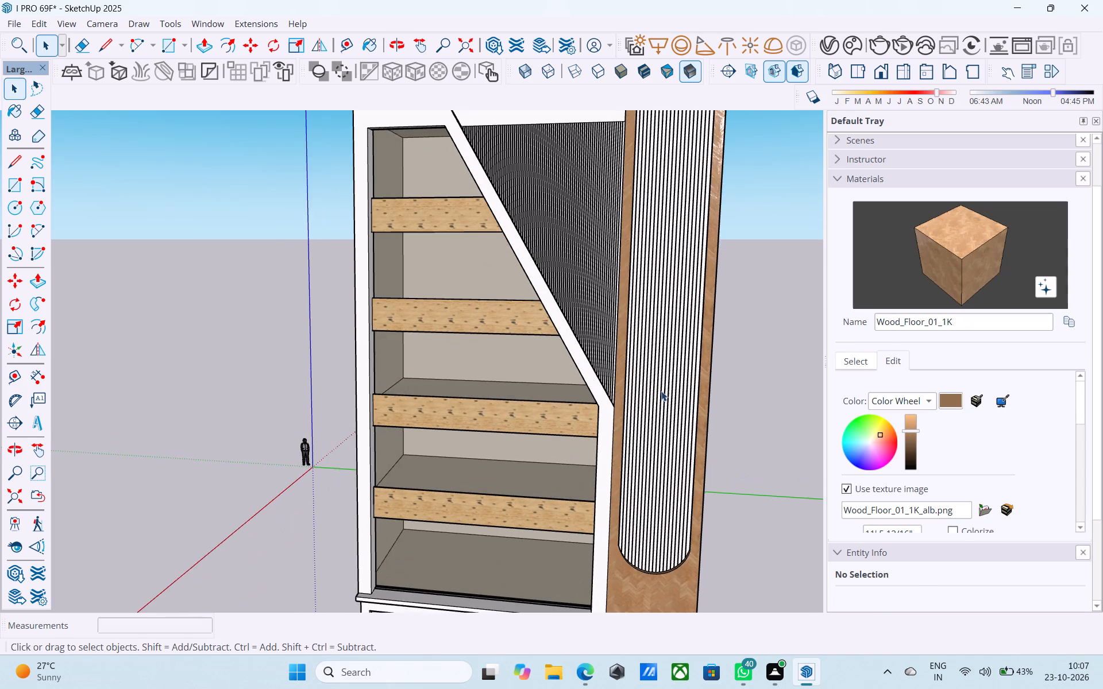
Draw short lines extending the first two flute lines from the column's left side up to its top front edge.
scroll(595, 437, down, 6)
middle_drag(632, 359, 633, 432)
scroll(631, 314, up, 11)
scroll(634, 304, down, 1)
middle_drag(626, 318, 621, 326)
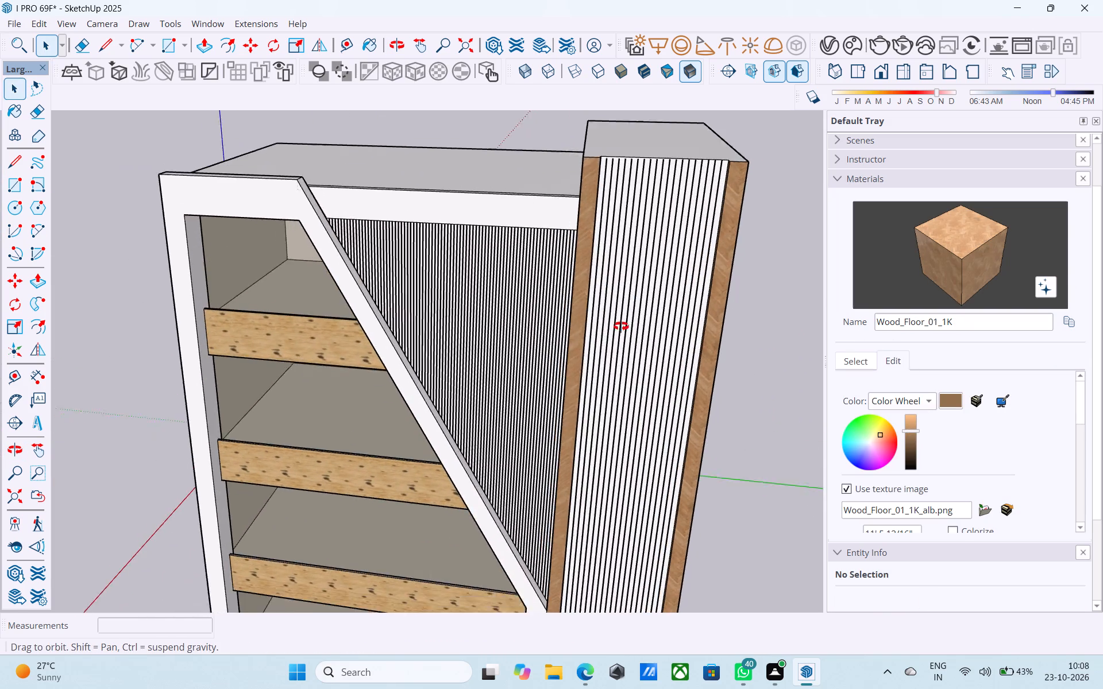
middle_drag(621, 326, 573, 392)
scroll(575, 388, up, 1)
shift+middle_drag(646, 215, 612, 316)
key(l)
scroll(612, 316, up, 2)
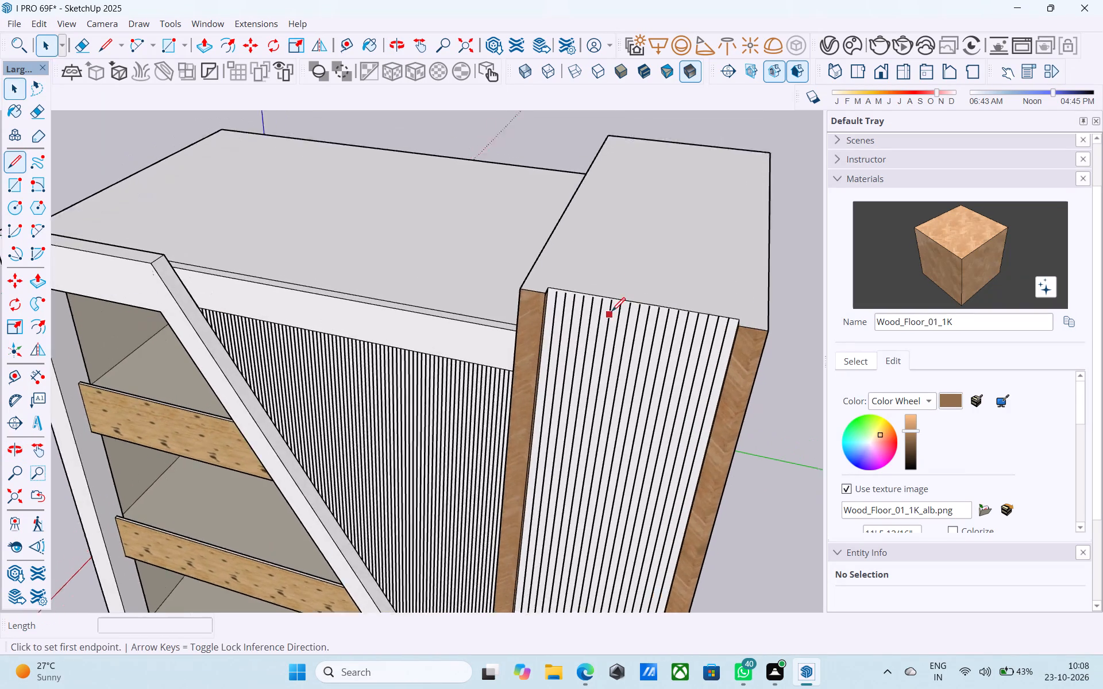
scroll(612, 312, up, 7)
click(539, 285)
click(540, 280)
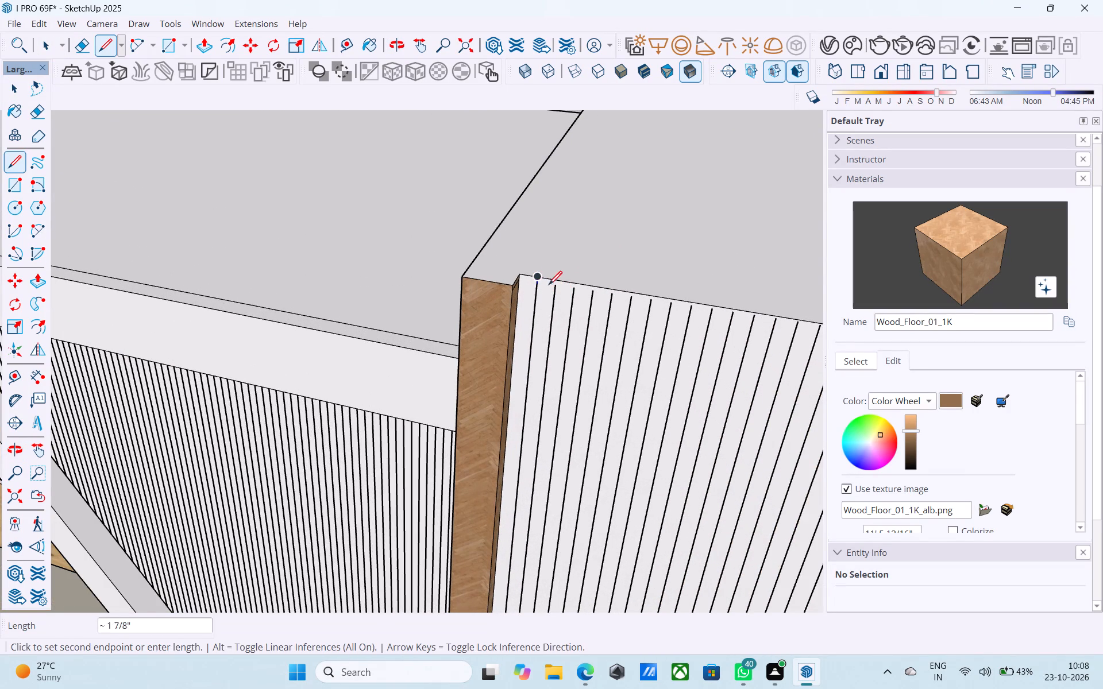
scroll(549, 286, up, 4)
key(l)
scroll(562, 290, up, 4)
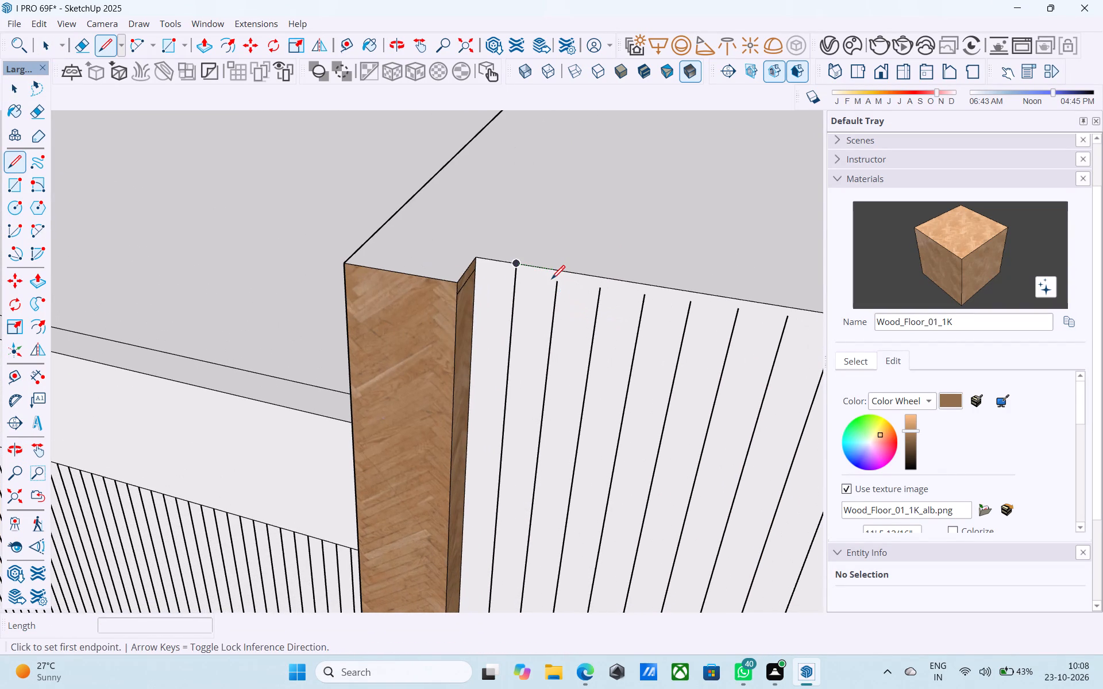
click(551, 280)
key(l)
scroll(552, 281, up, 3)
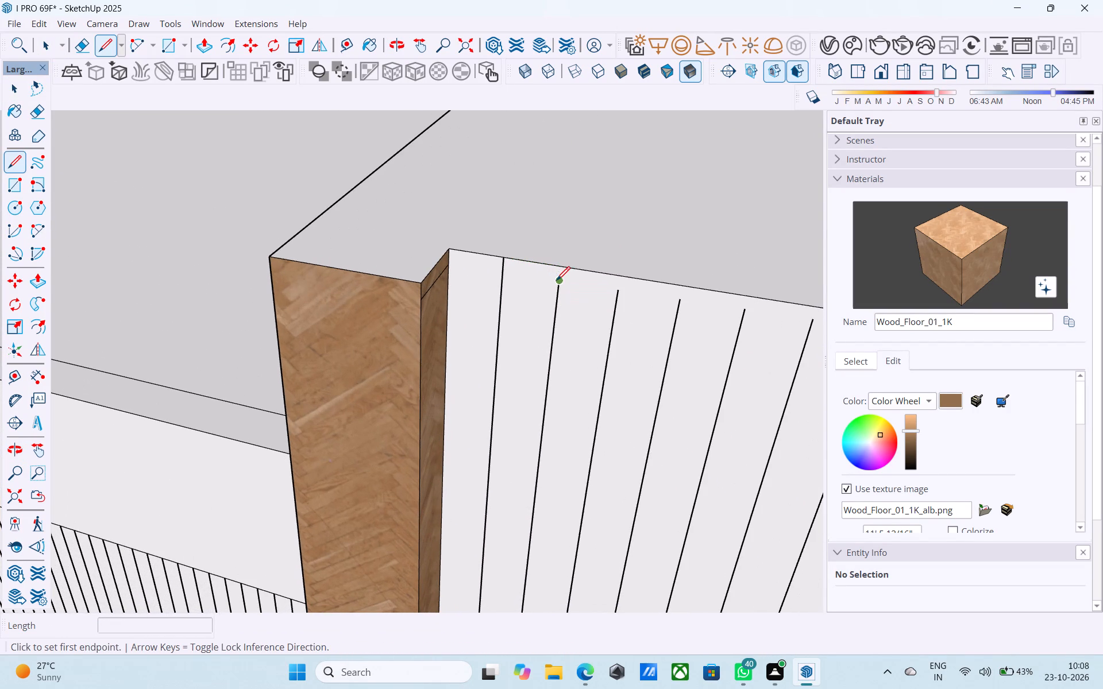
click(558, 281)
click(560, 269)
Extend the next five flute lines, third to seventh from the column's left side, up to the top front edge.
click(622, 293)
click(619, 281)
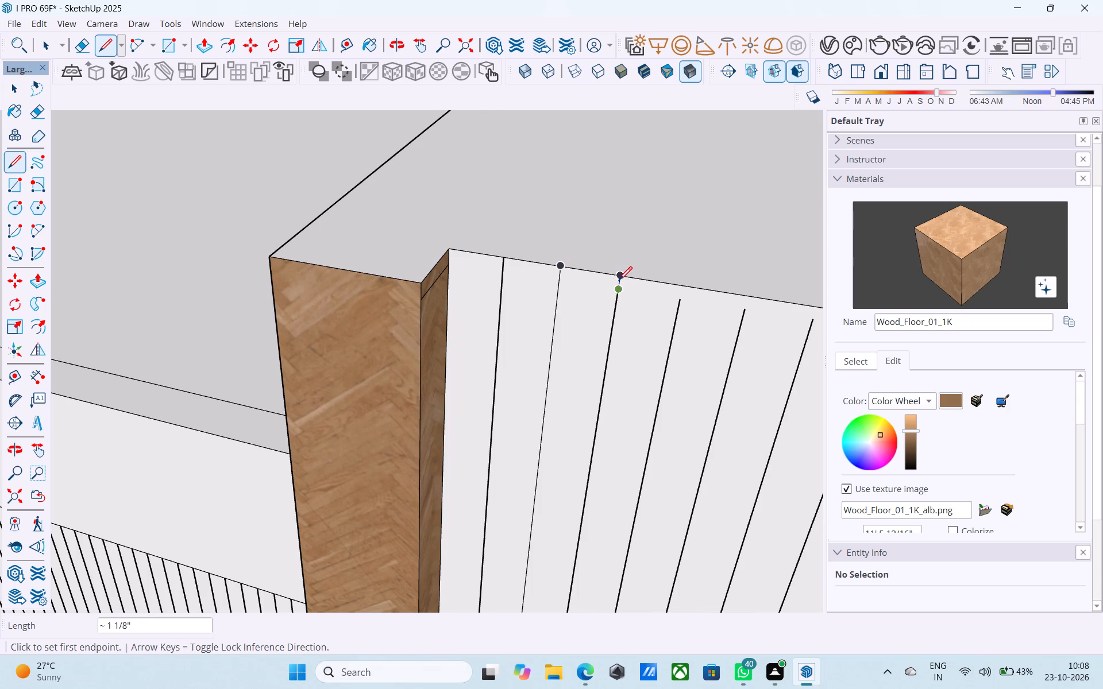
click(681, 304)
click(684, 287)
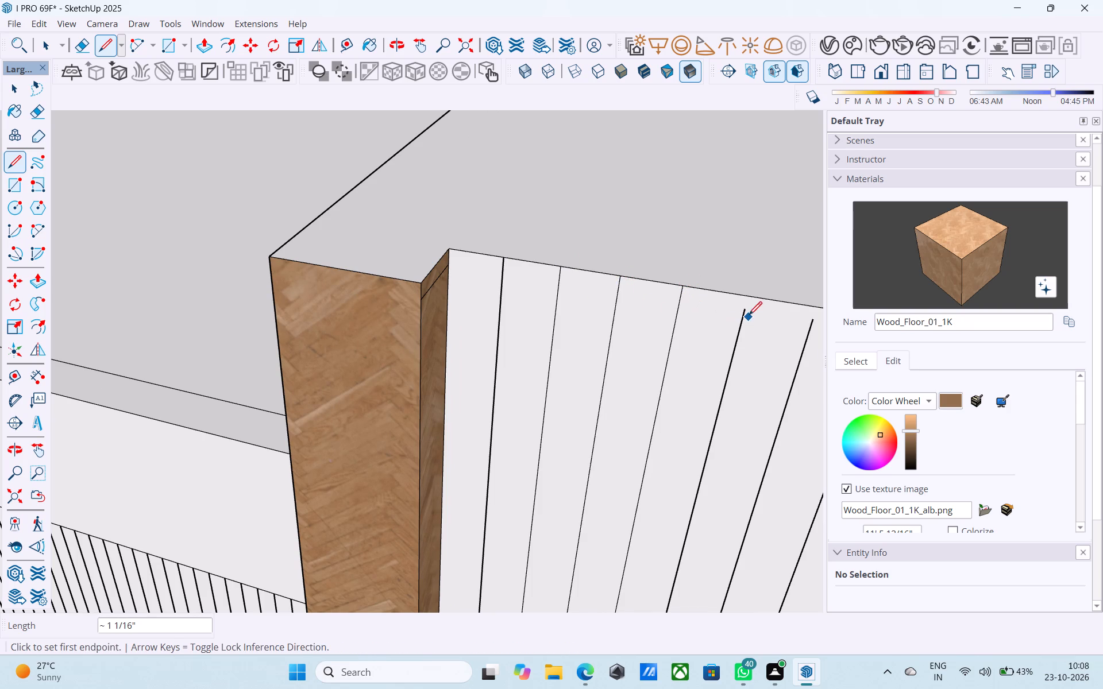
click(746, 307)
click(752, 298)
scroll(519, 327, down, 1)
scroll(516, 330, up, 1)
scroll(516, 330, down, 3)
scroll(444, 291, down, 5)
scroll(630, 317, up, 8)
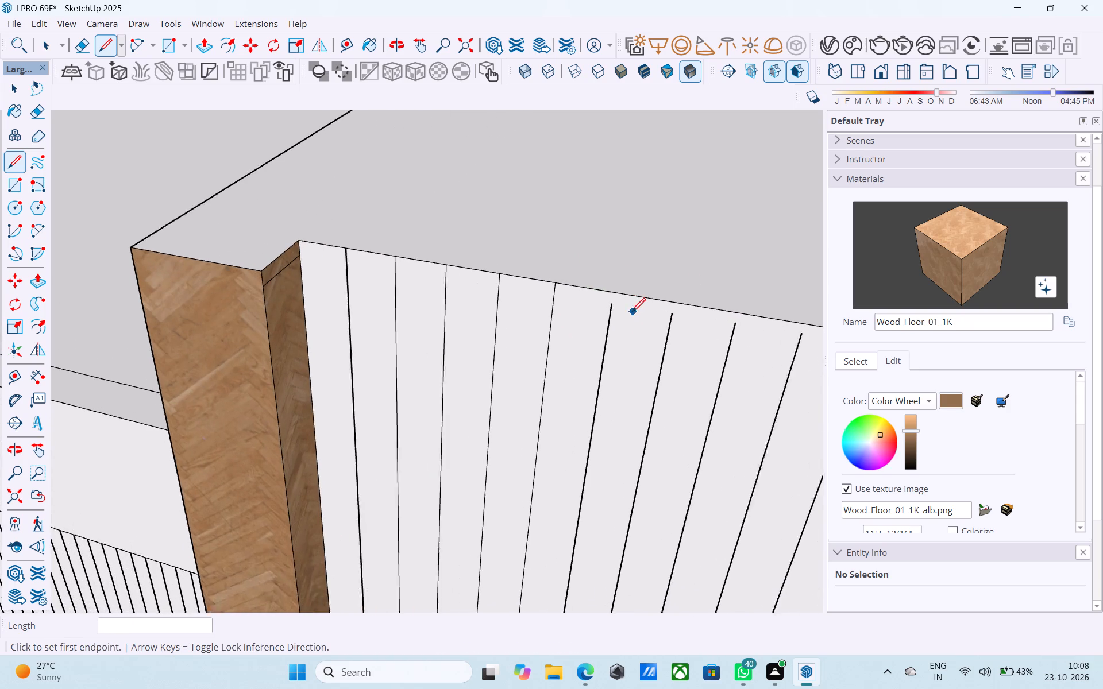
click(612, 301)
click(612, 293)
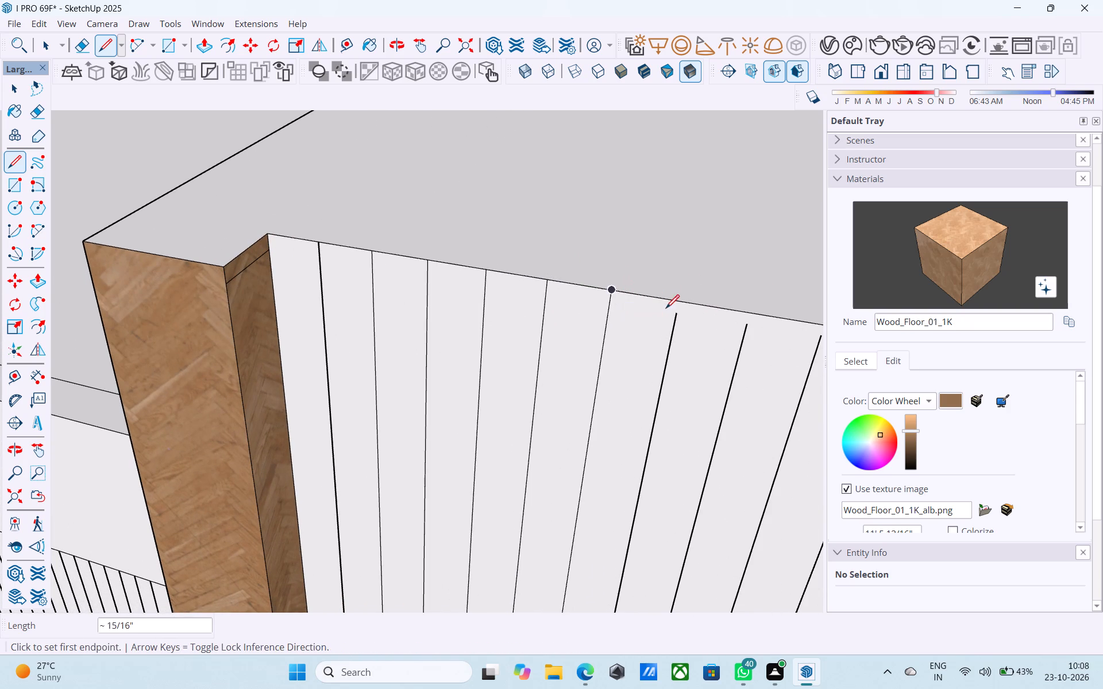
click(676, 319)
click(681, 306)
Extend the eighth to eleventh flute lines from the column's left side up to the top front edge.
scroll(515, 310, down, 4)
scroll(684, 331, up, 4)
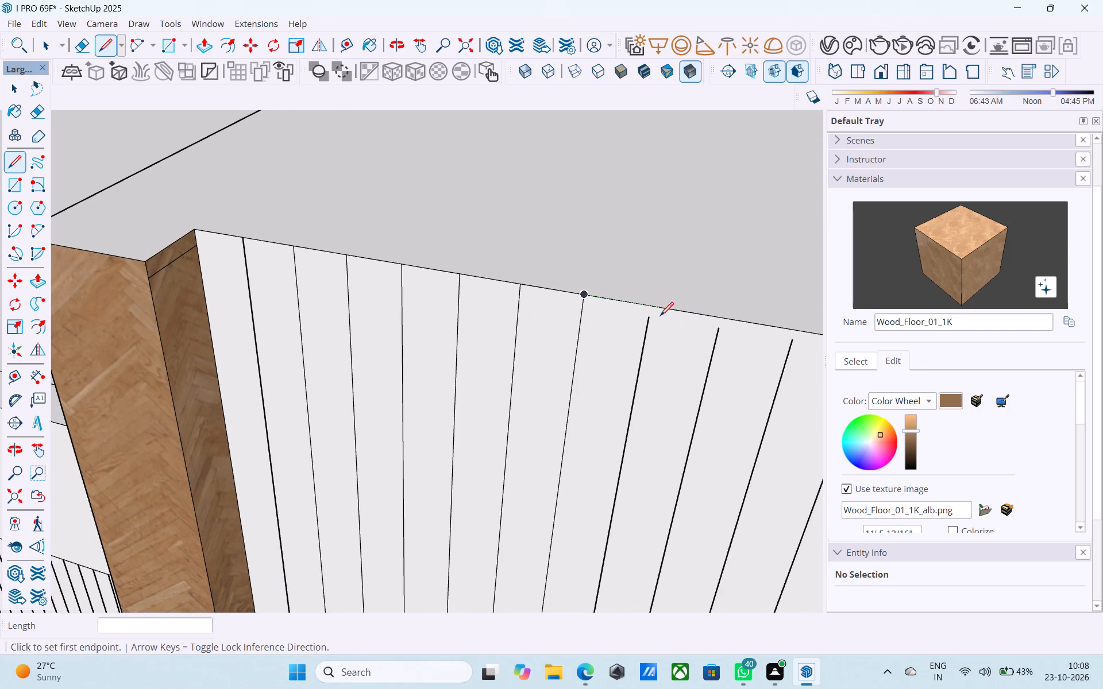
click(650, 319)
click(650, 309)
scroll(411, 312, down, 10)
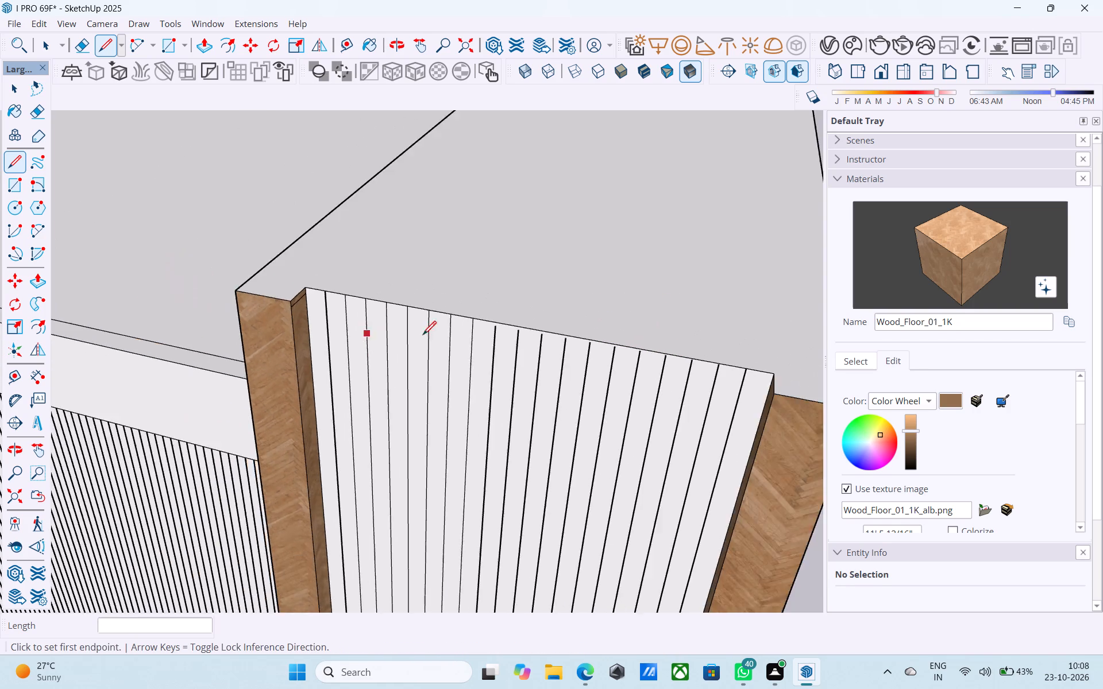
scroll(519, 328, up, 8)
click(468, 321)
click(466, 315)
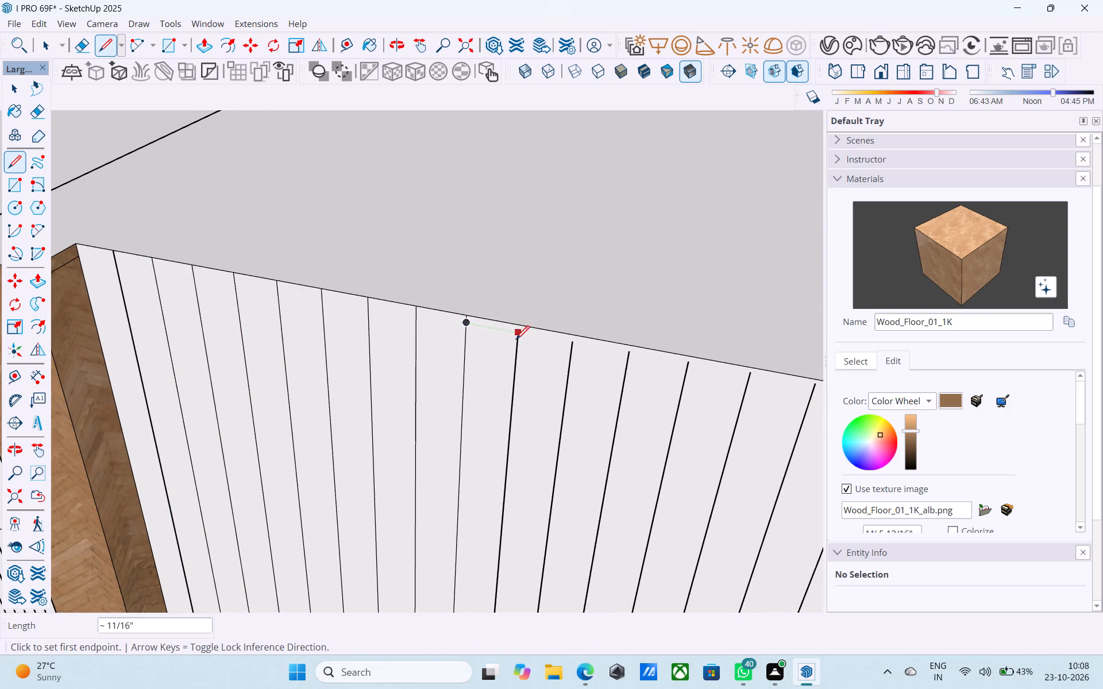
click(514, 335)
key(l)
scroll(519, 328, up, 2)
click(519, 338)
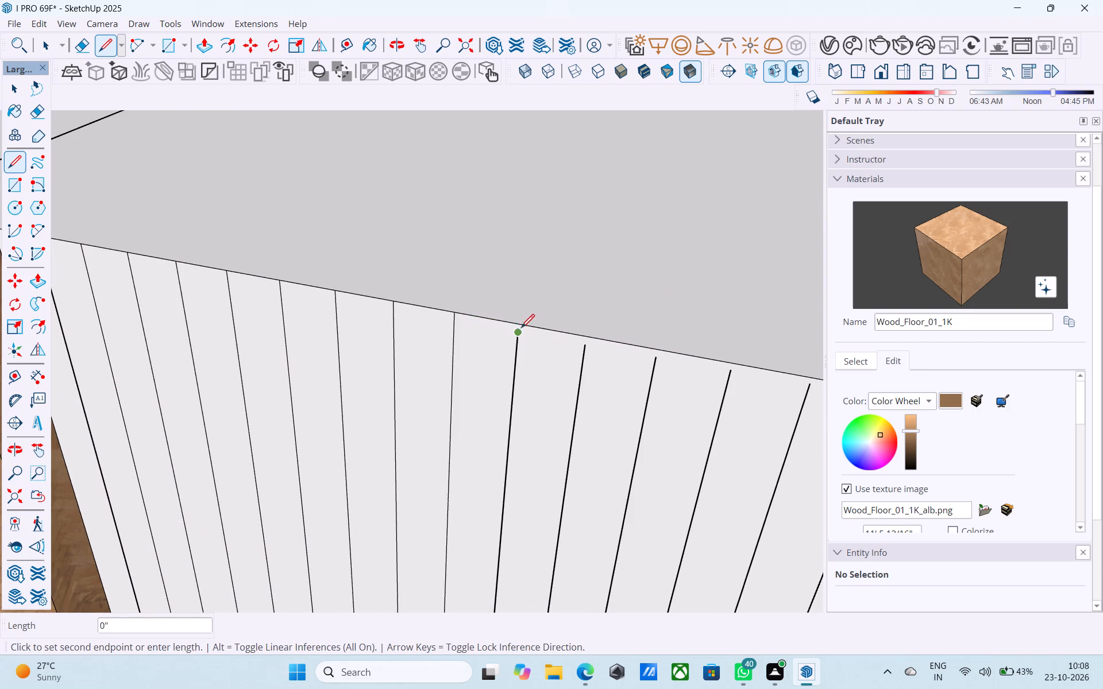
click(522, 325)
click(586, 347)
click(586, 337)
Extend the next three flute lines, twelfth to fourteenth from the column's left side, up to the top front edge.
scroll(473, 318, down, 3)
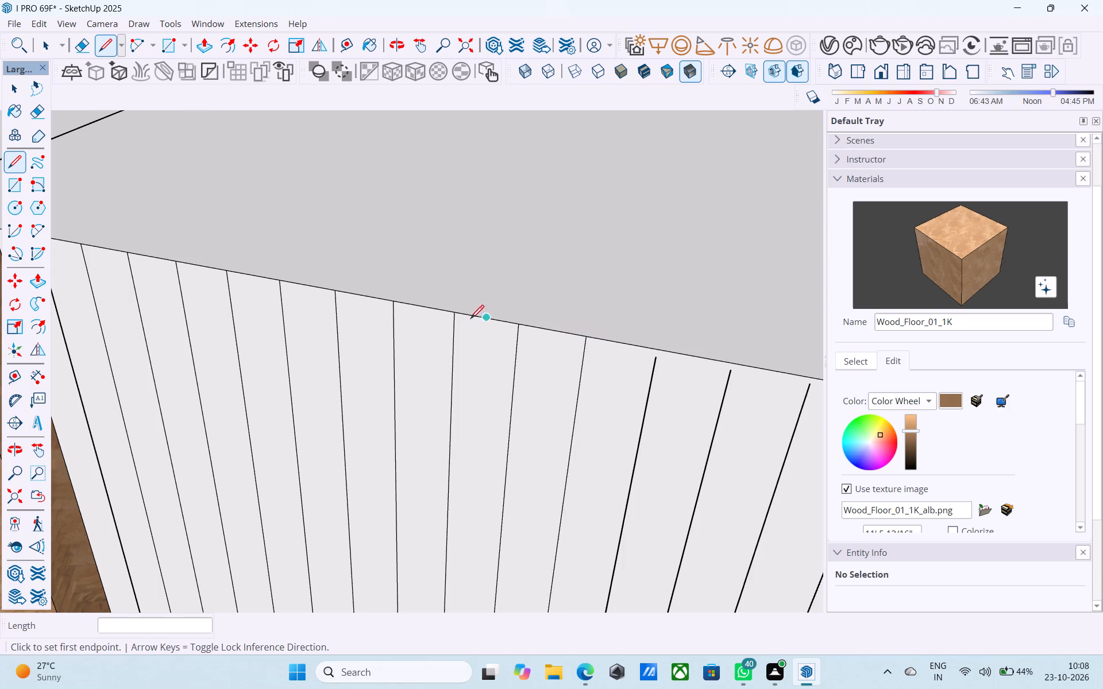
scroll(470, 320, down, 2)
scroll(421, 329, down, 5)
scroll(541, 349, up, 9)
click(488, 322)
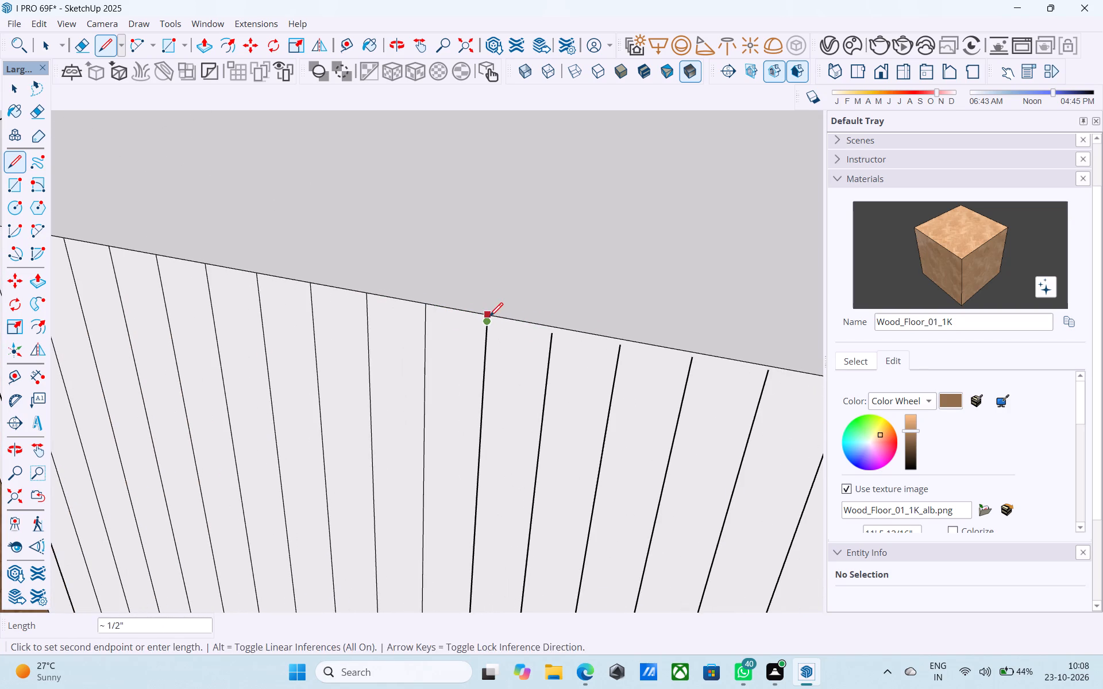
click(489, 317)
scroll(363, 350, down, 5)
scroll(485, 352, up, 5)
click(460, 335)
key(l)
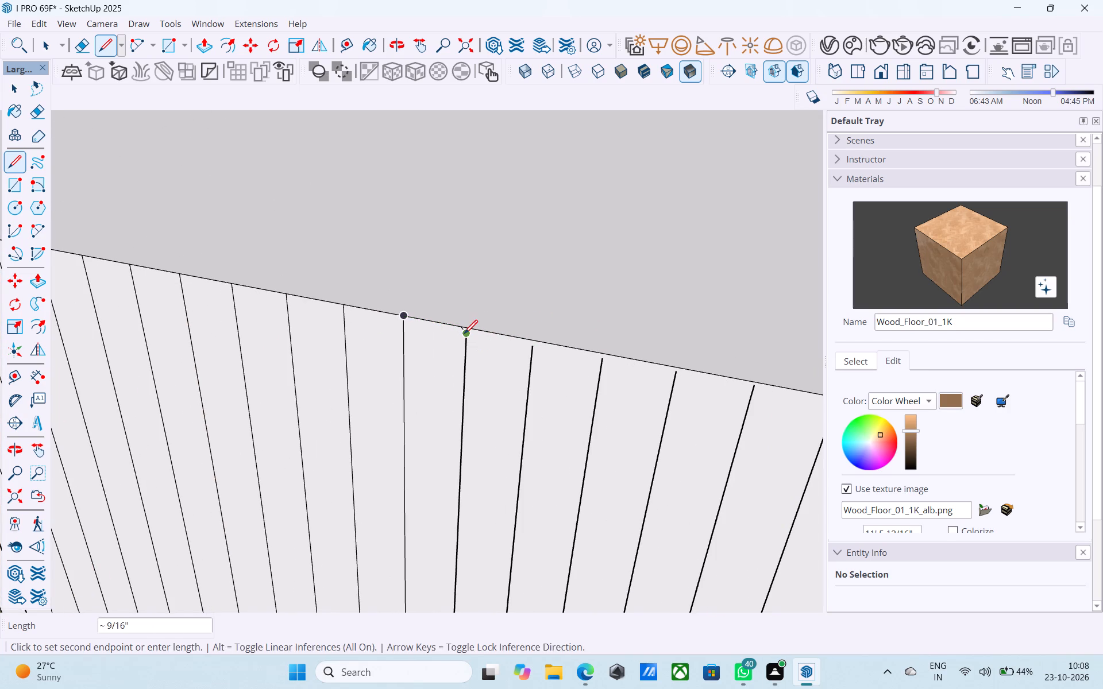
scroll(464, 334, up, 3)
click(464, 334)
click(466, 328)
scroll(391, 335, down, 6)
scroll(472, 344, up, 6)
click(488, 347)
click(491, 339)
Extend the fifteenth and sixteenth flute lines from the column's left side up to the top front edge.
scroll(381, 326, down, 5)
scroll(501, 362, up, 5)
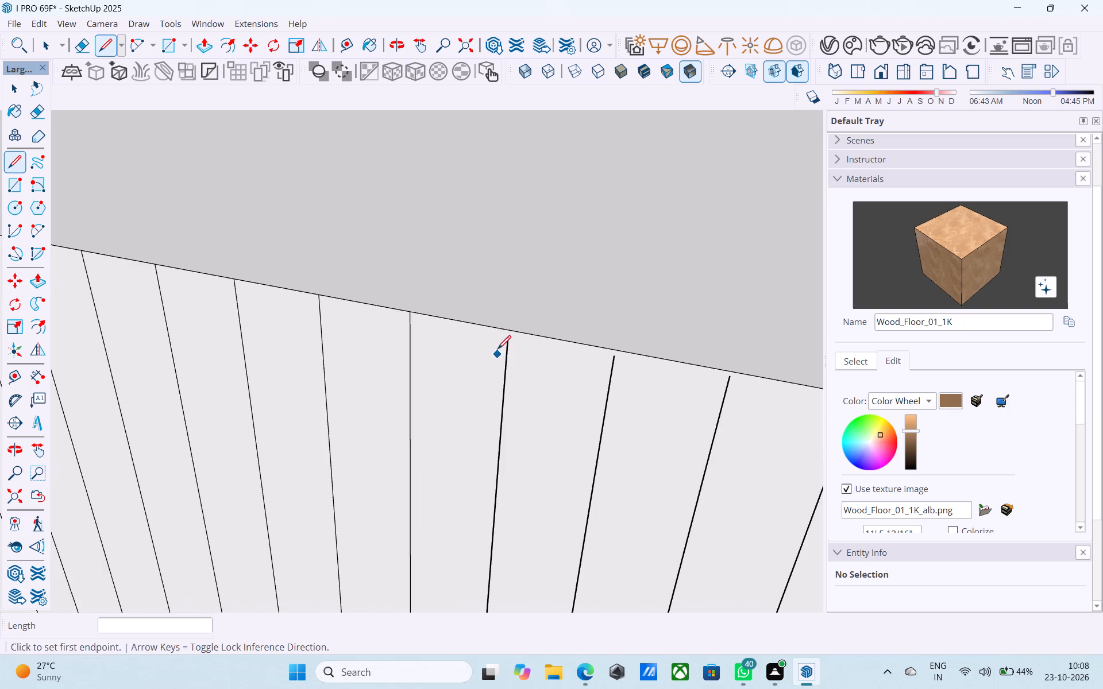
click(503, 340)
scroll(483, 341, down, 9)
scroll(367, 356, up, 8)
key(l)
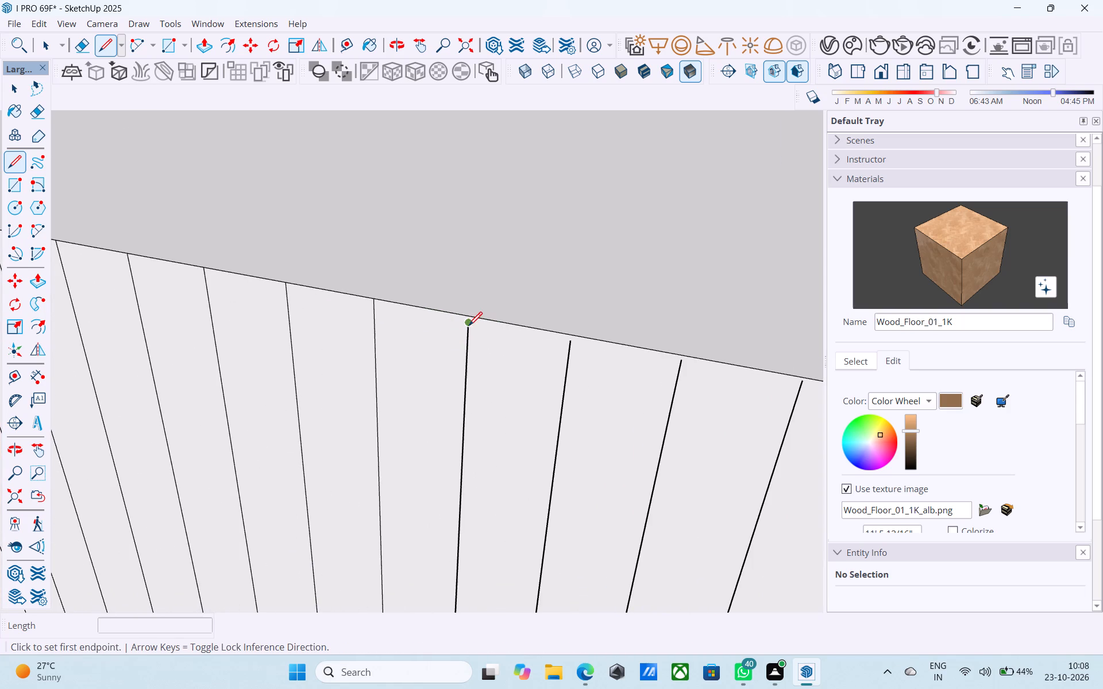
click(469, 326)
click(469, 317)
scroll(246, 322, down, 3)
scroll(244, 323, up, 1)
scroll(244, 323, down, 8)
scroll(340, 343, up, 4)
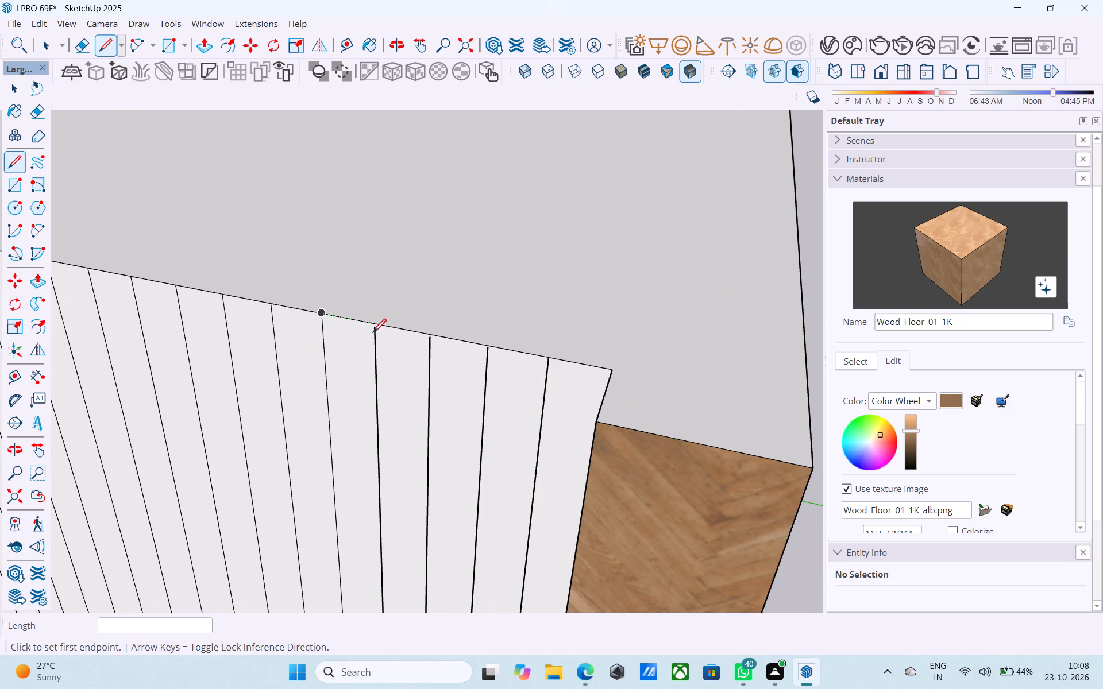
click(374, 332)
scroll(374, 332, up, 10)
click(376, 307)
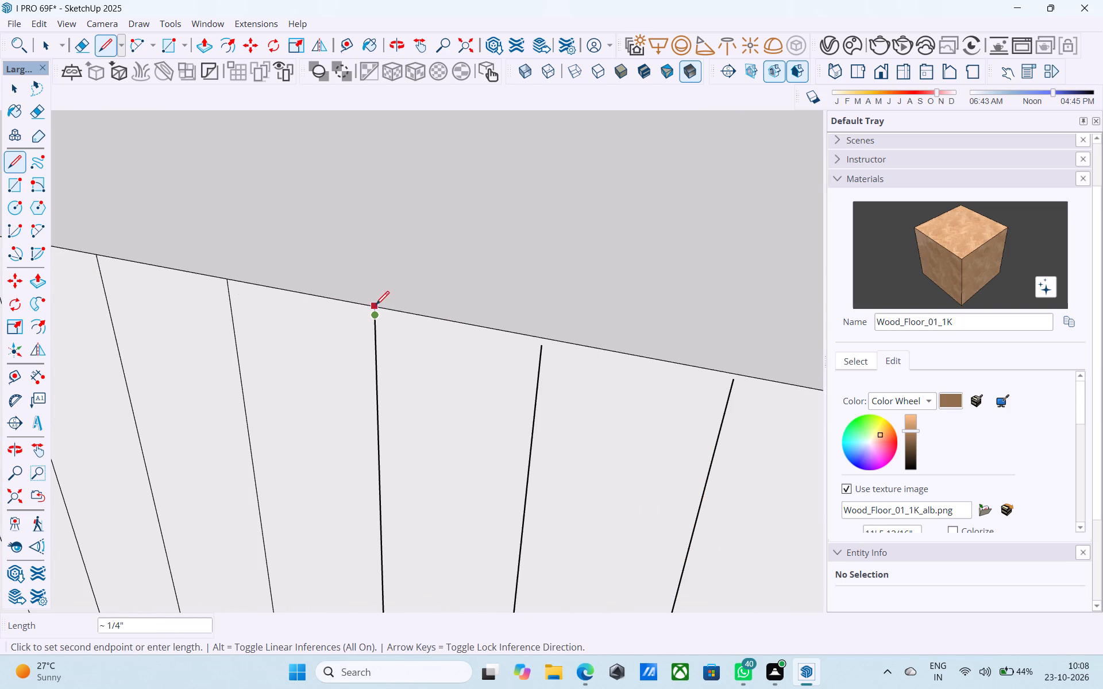
Extend the last three flute lines near the column's right side up to the top front edge.
scroll(260, 331, down, 9)
scroll(350, 351, up, 5)
click(399, 337)
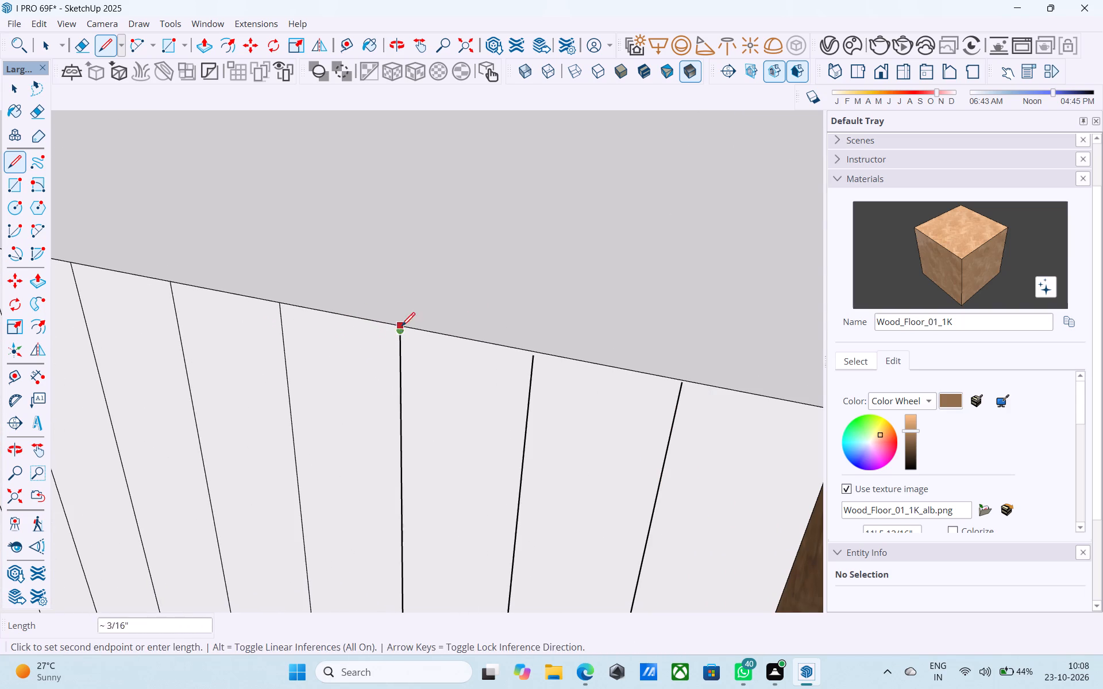
click(402, 323)
scroll(329, 315, down, 10)
scroll(395, 355, up, 13)
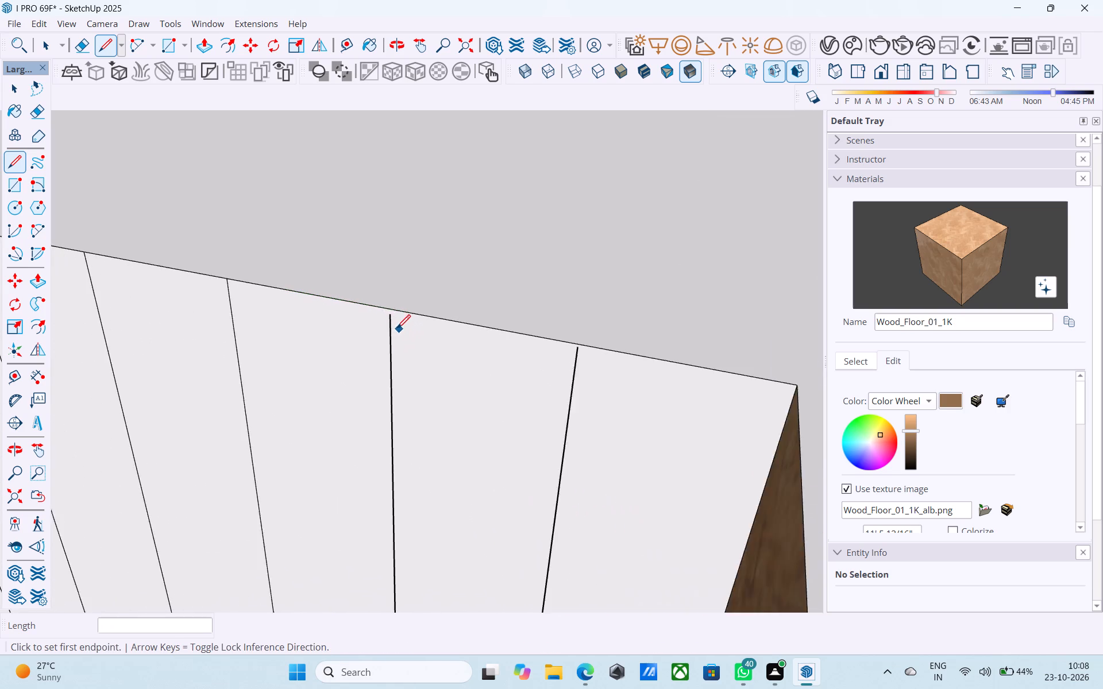
scroll(397, 330, up, 2)
click(387, 312)
click(388, 303)
scroll(345, 299, down, 9)
scroll(476, 327, up, 4)
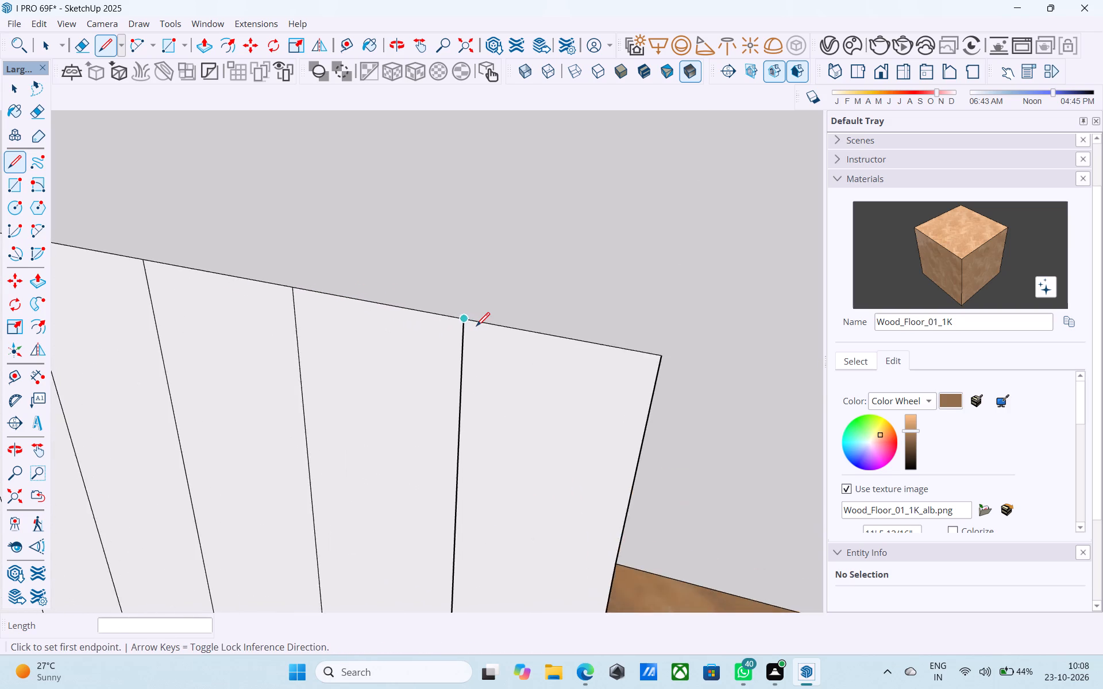
scroll(476, 327, up, 14)
click(437, 309)
key(l)
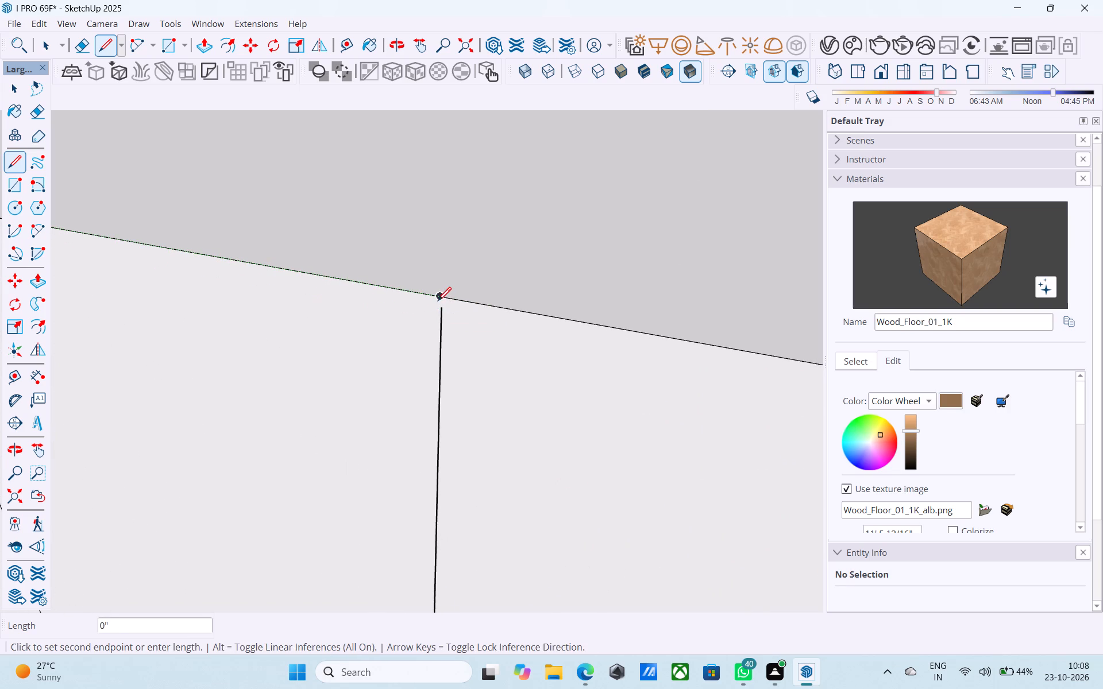
click(445, 309)
click(444, 300)
scroll(450, 307, down, 16)
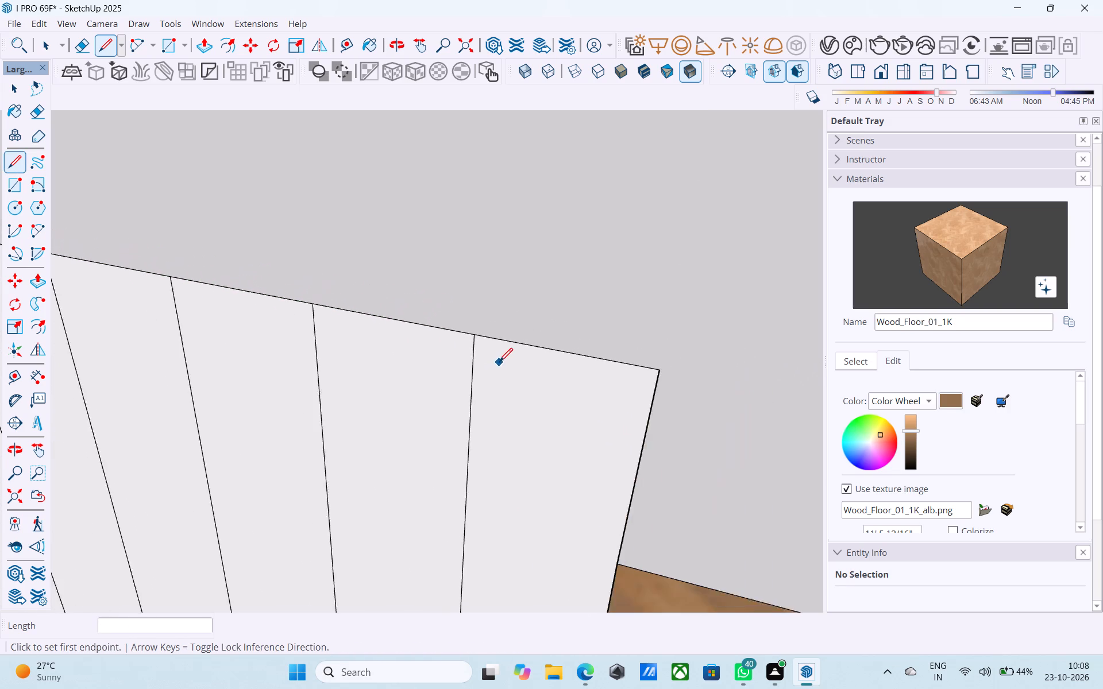
scroll(499, 363, down, 20)
scroll(499, 363, down, 6)
Push/Pull the second flute strip from the column's right side outward by 2", then set the distance to 4".
middle_drag(483, 398, 531, 377)
key(space)
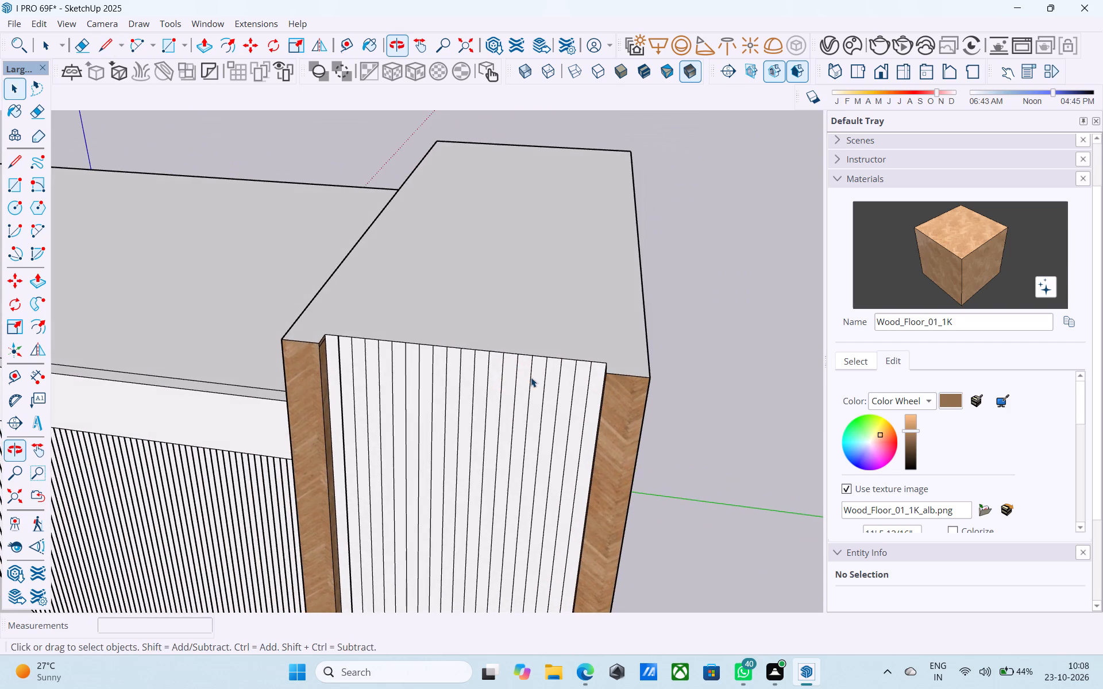
middle_drag(526, 376, 590, 363)
scroll(588, 376, up, 4)
click(588, 376)
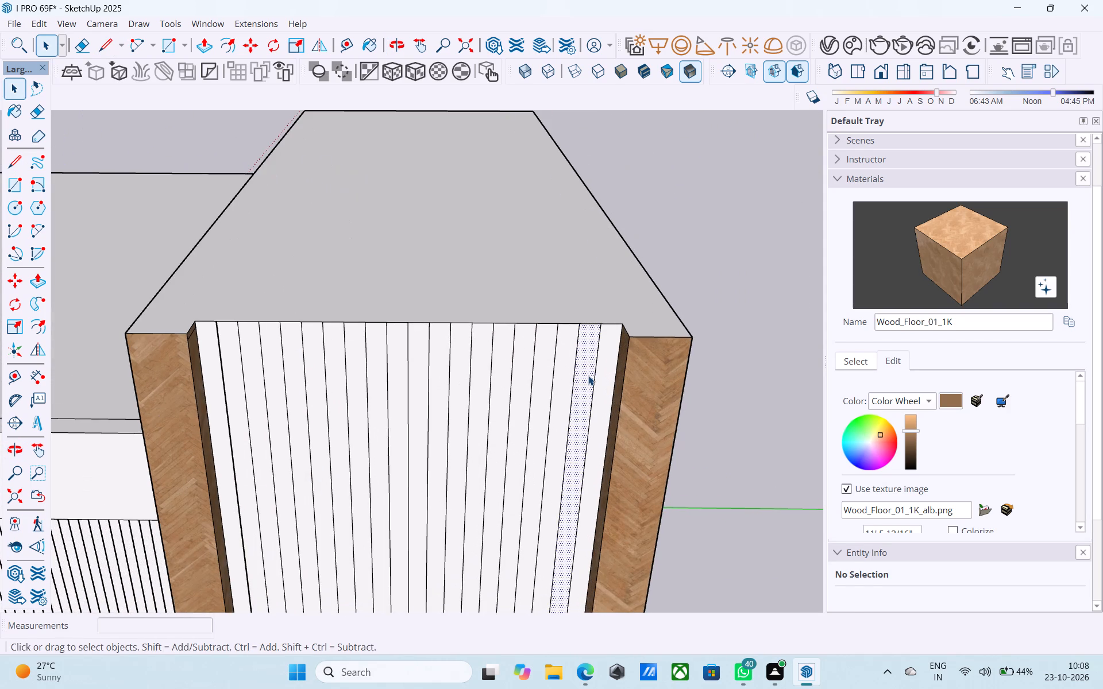
key(p)
click(588, 376)
text(2")
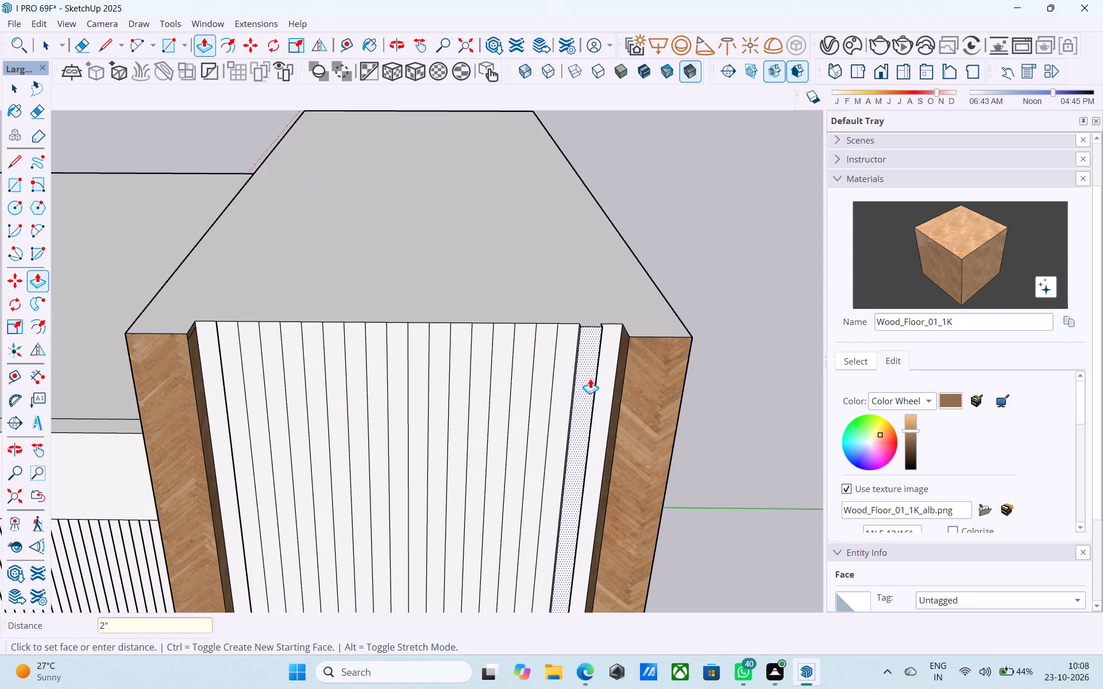
key(Return)
key(4)
key(shift+quotedbl)
key(Return)
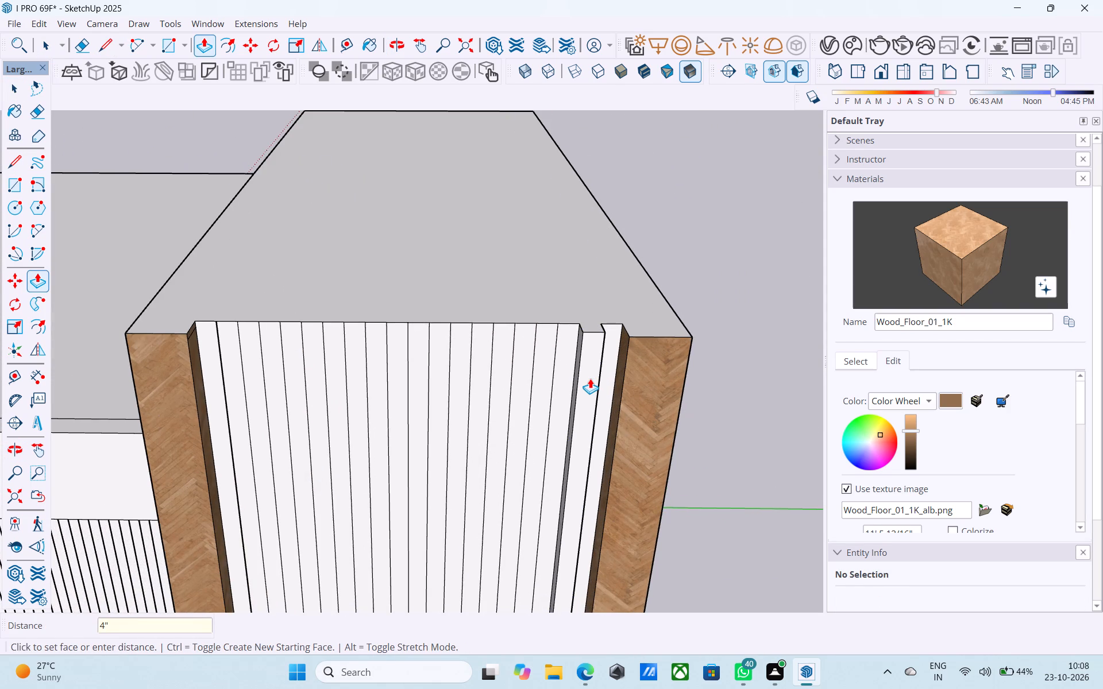
Push/Pull the fourth, sixth, eighth and tenth flute strips from the column's right side outward by the same 4".
double_click(545, 365)
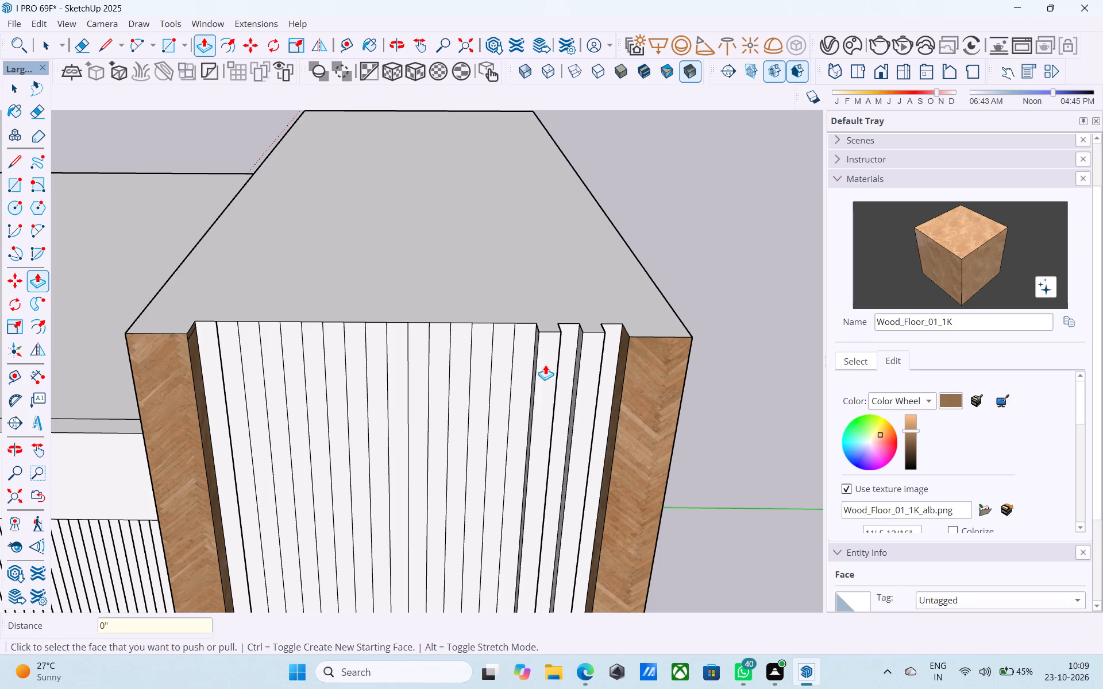
double_click(507, 355)
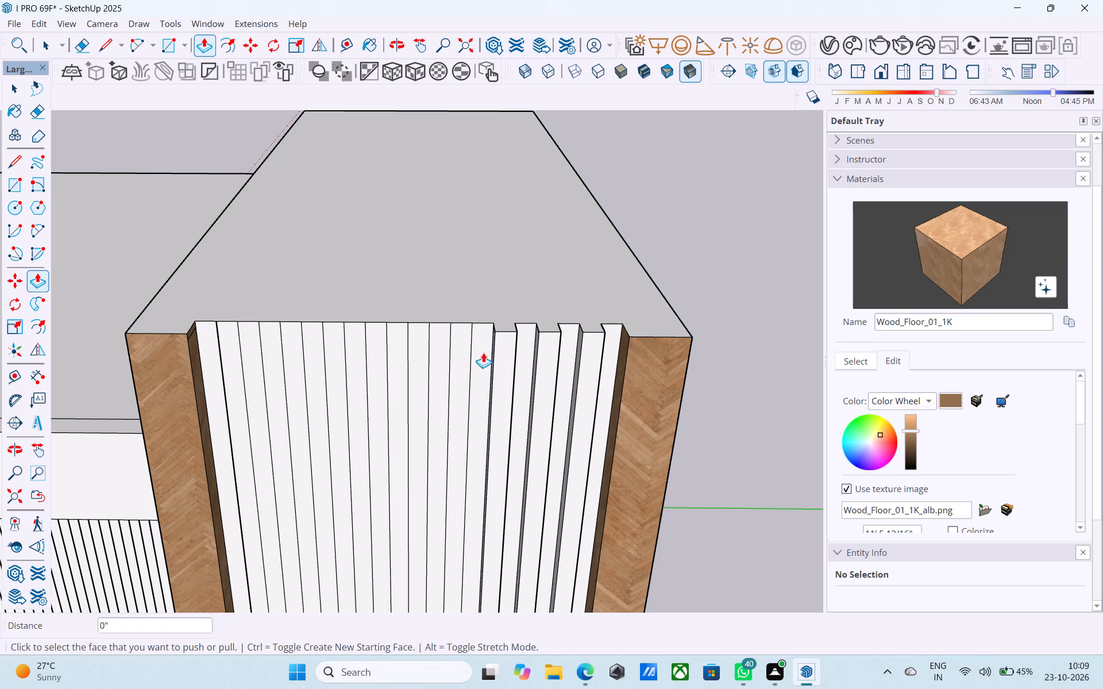
double_click(465, 357)
double_click(423, 365)
Push/Pull the twelfth and fourteenth flute strips from the column's right side outward, level with the already raised flutes.
double_click(376, 376)
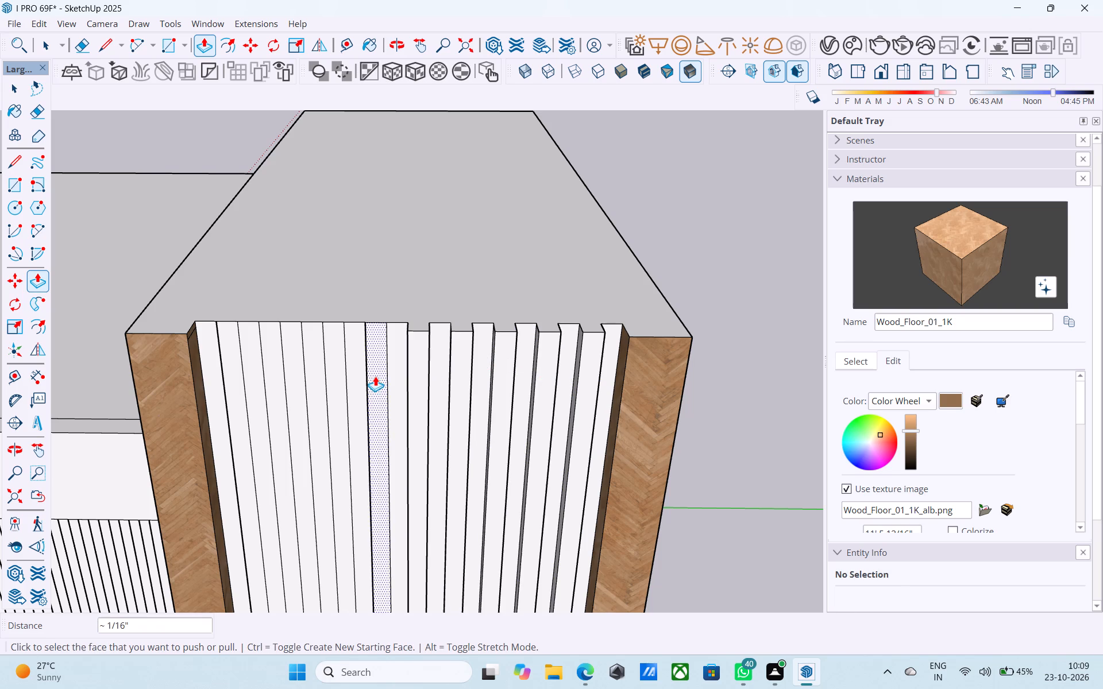
middle_drag(371, 377, 548, 427)
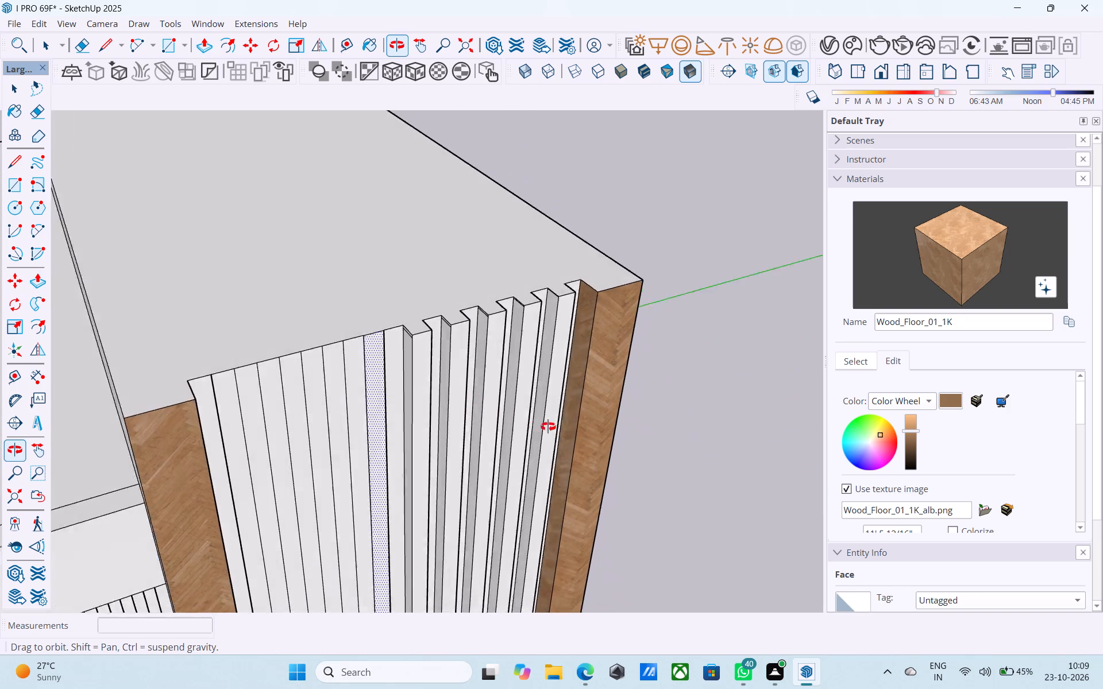
middle_drag(548, 427, 550, 427)
scroll(433, 391, up, 3)
click(365, 369)
click(426, 361)
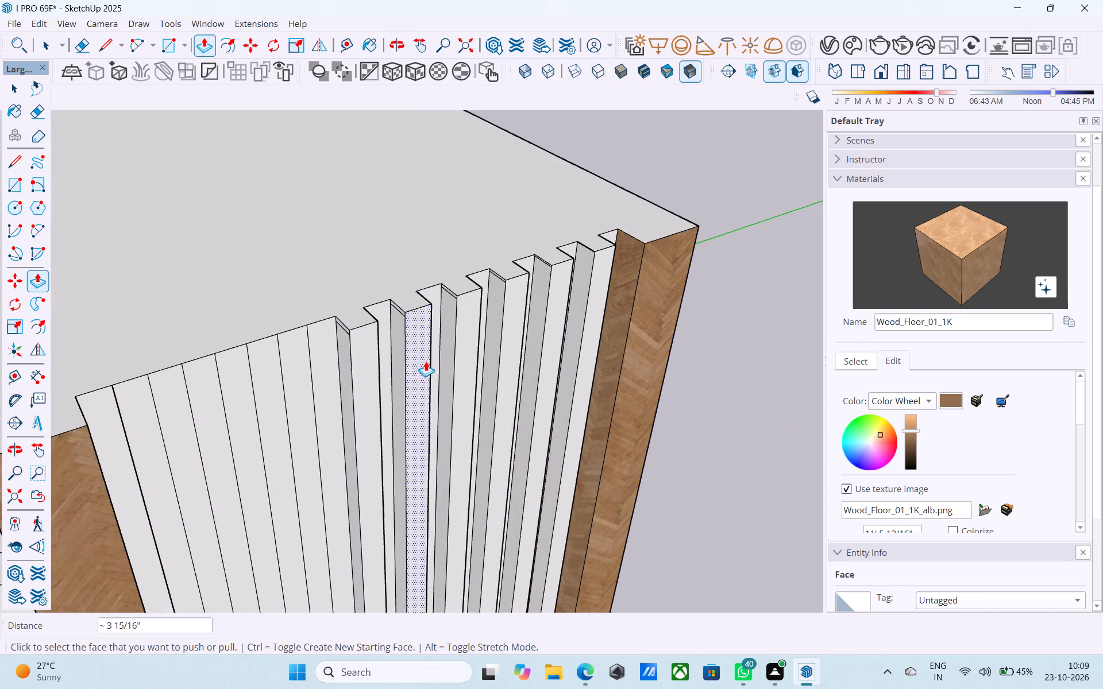
click(304, 396)
click(358, 377)
Push/Pull the sixteenth and eighteenth flute strips from the column's right side outward by the same distance as the other flutes.
click(271, 398)
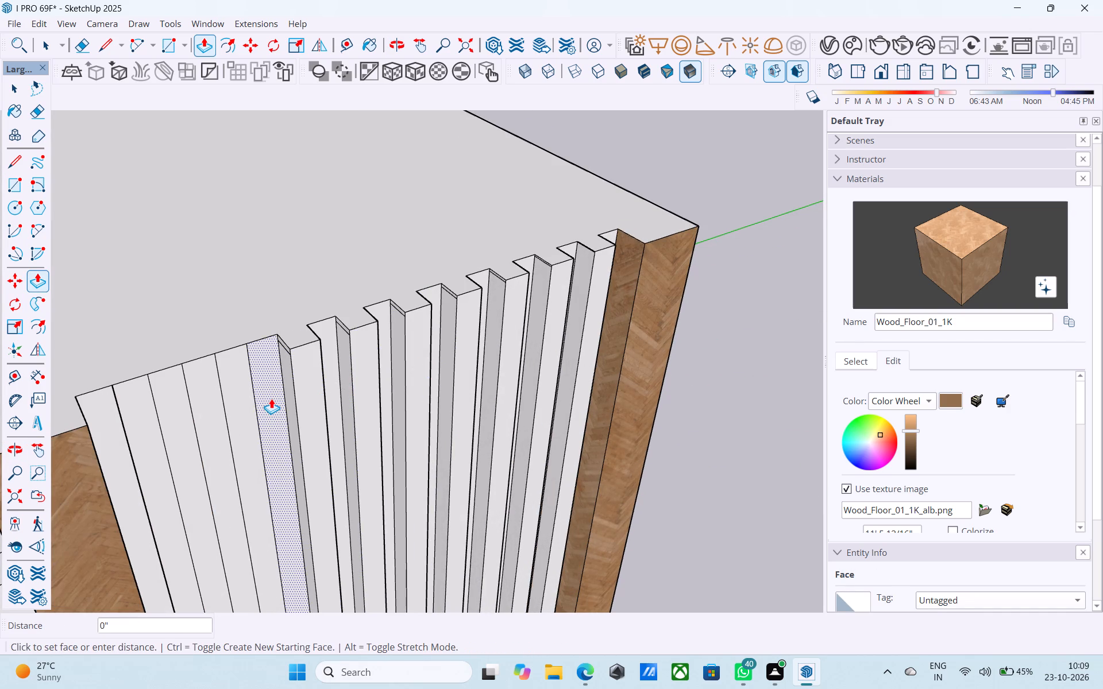
key(p)
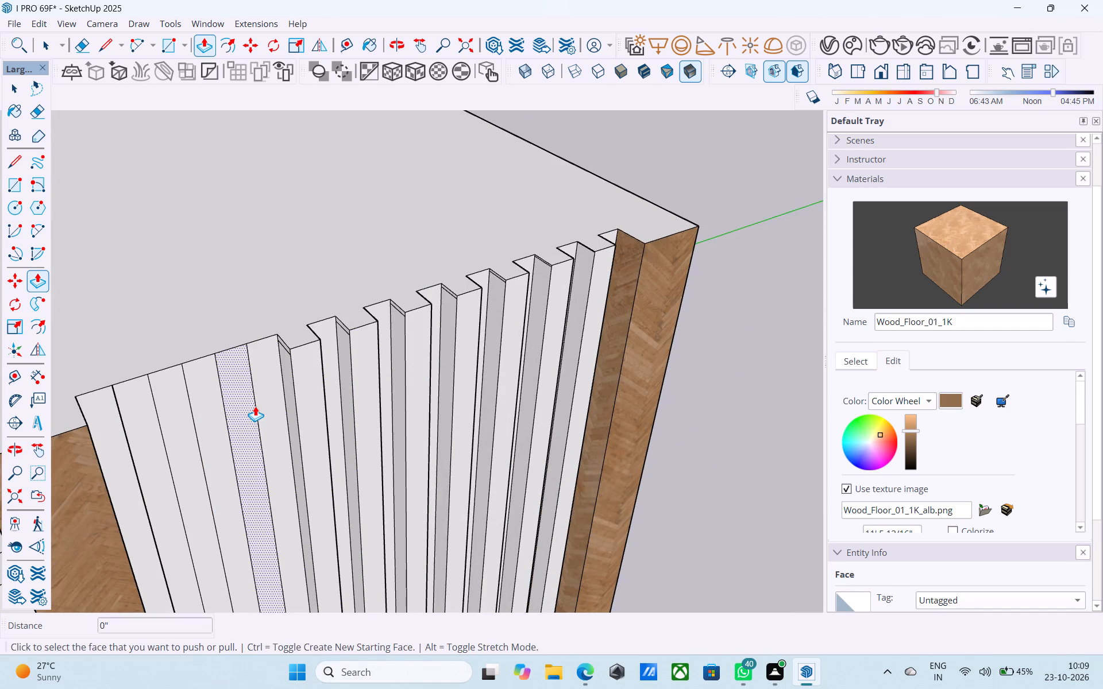
double_click(255, 406)
double_click(183, 432)
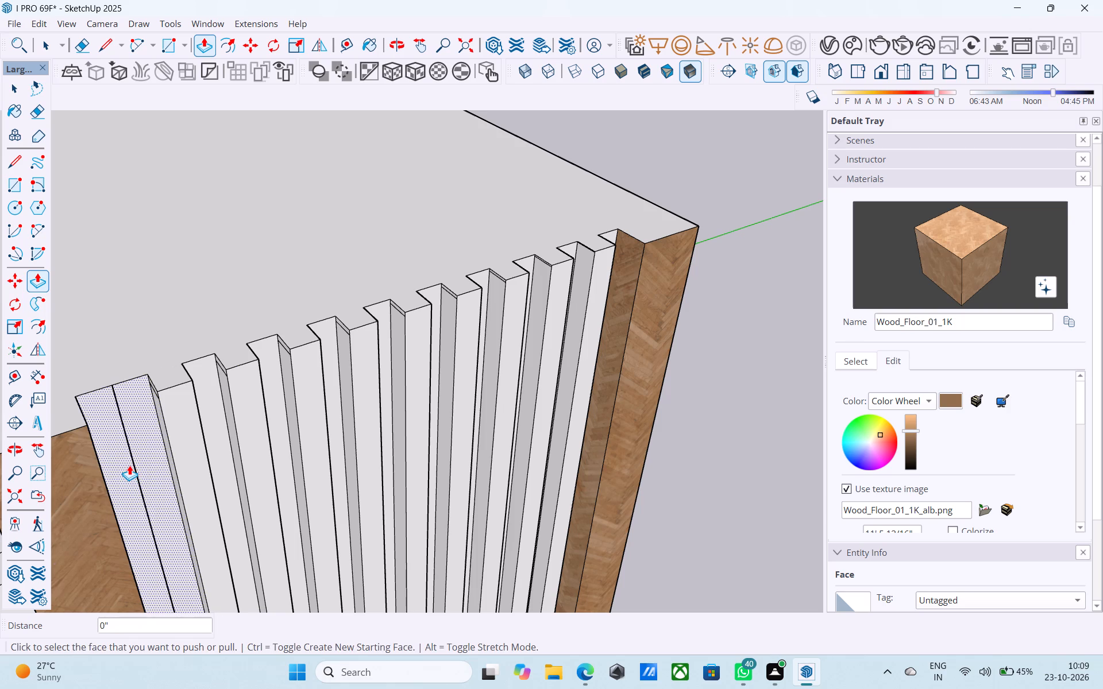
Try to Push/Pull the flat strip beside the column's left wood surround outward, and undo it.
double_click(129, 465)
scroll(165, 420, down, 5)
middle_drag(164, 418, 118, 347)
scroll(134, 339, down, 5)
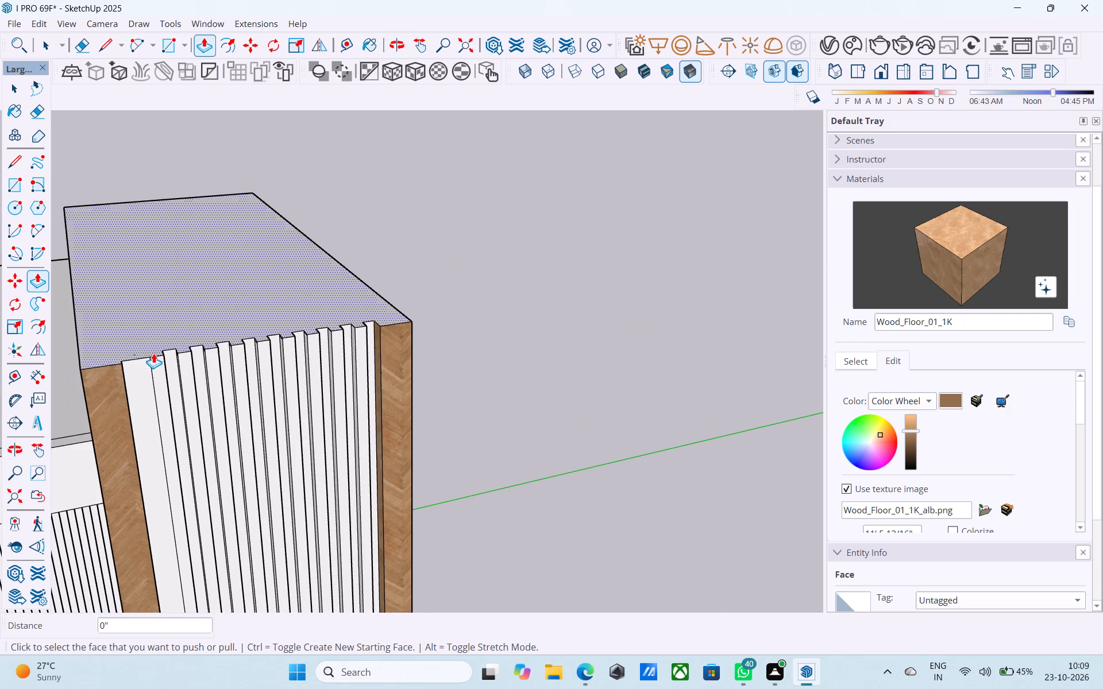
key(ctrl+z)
Paint the front faces of the three rightmost raised flutes with the Wood_Veneer_15_1K material.
scroll(269, 346, down, 6)
middle_drag(312, 380, 242, 320)
scroll(242, 320, up, 5)
scroll(248, 318, down, 2)
scroll(248, 318, up, 1)
scroll(248, 318, down, 2)
middle_drag(261, 331, 307, 303)
scroll(300, 301, down, 5)
click(855, 366)
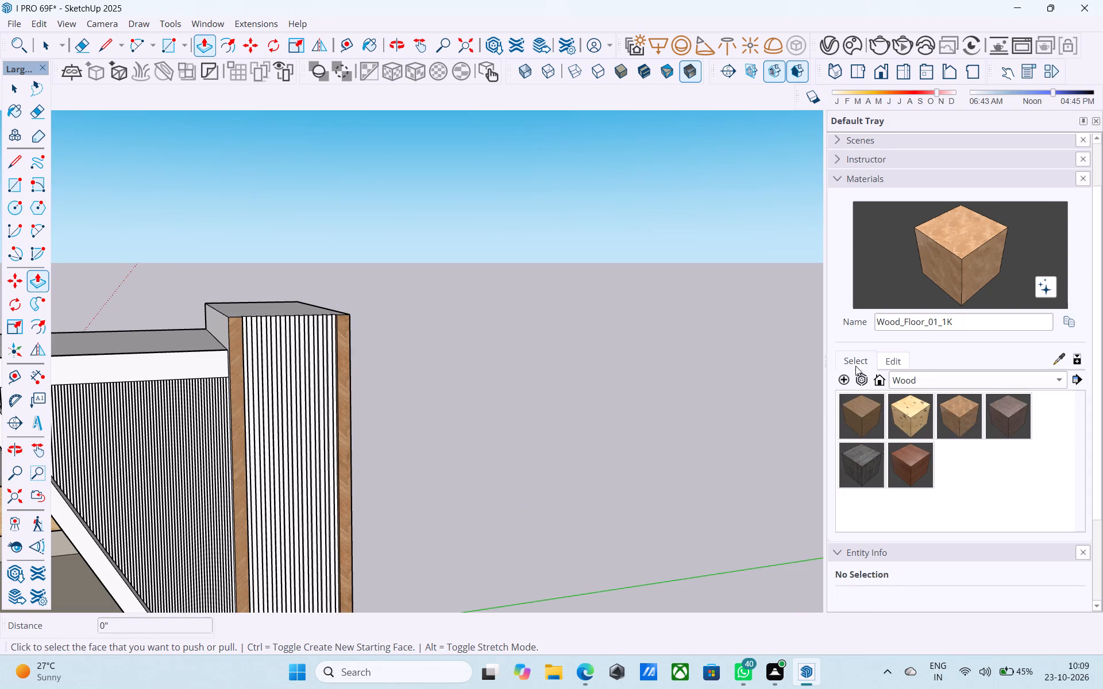
click(894, 455)
middle_drag(354, 343, 340, 400)
scroll(312, 338, up, 10)
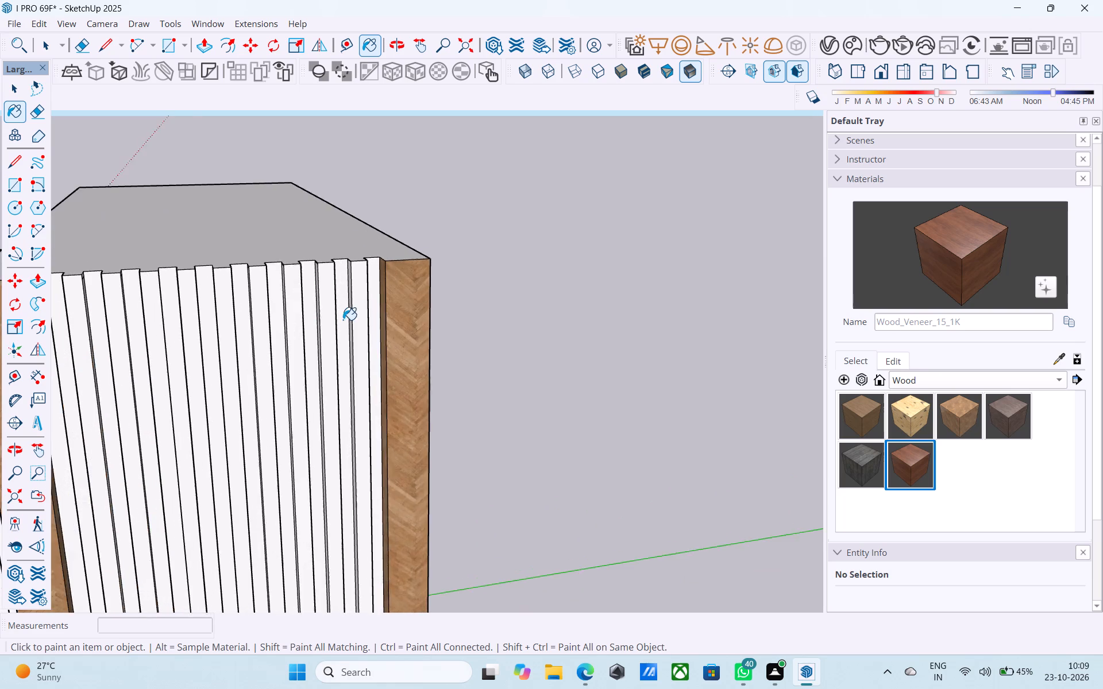
scroll(343, 320, up, 6)
click(352, 301)
click(357, 292)
click(306, 289)
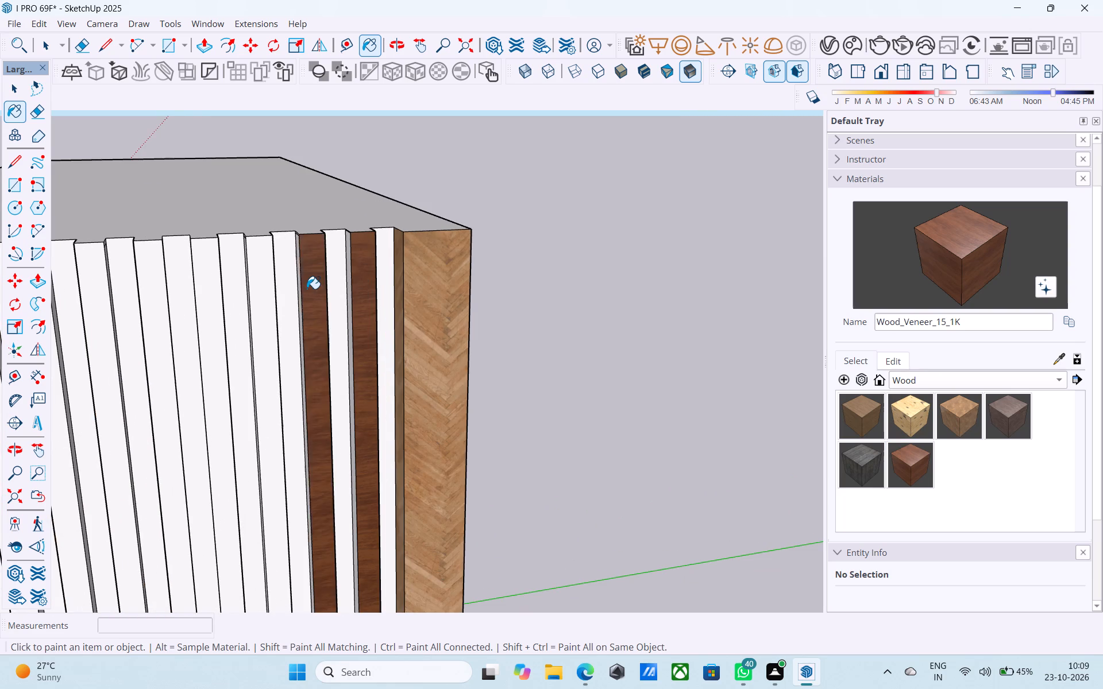
scroll(307, 289, down, 3)
scroll(292, 291, up, 1)
click(275, 287)
Paint the front faces of the remaining six raised flutes, working toward the column's left side, with Wood_Veneer_15_1K.
scroll(297, 287, down, 1)
shift+middle_drag(297, 286, 605, 359)
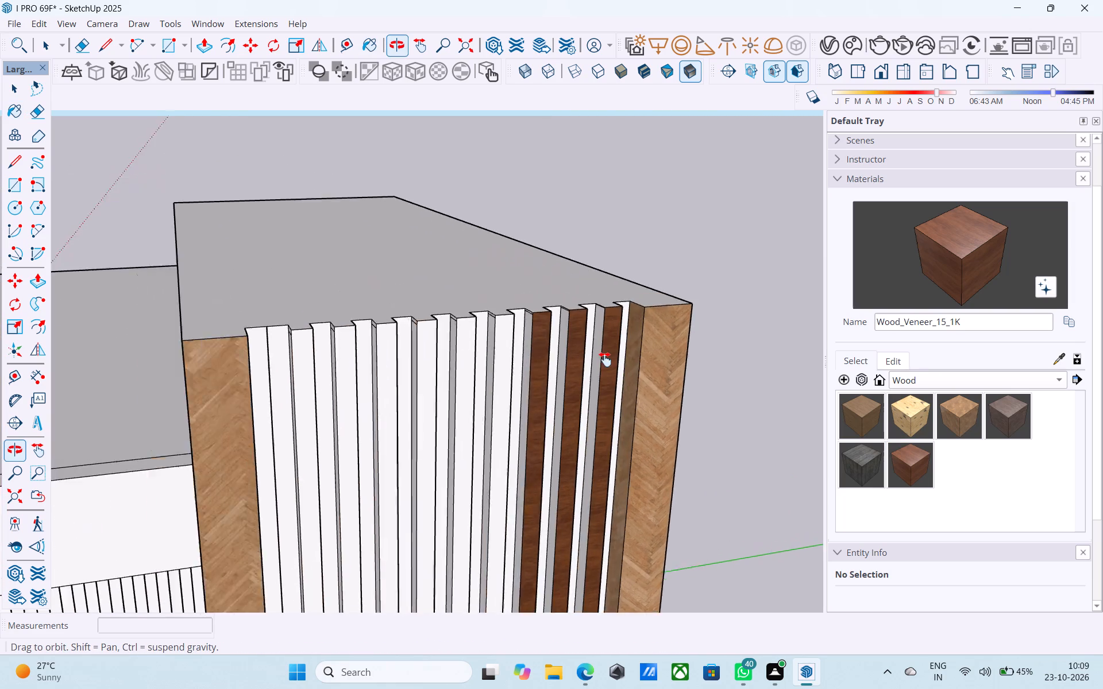
shift+middle_drag(605, 359, 624, 366)
scroll(606, 377, up, 3)
click(559, 365)
click(516, 344)
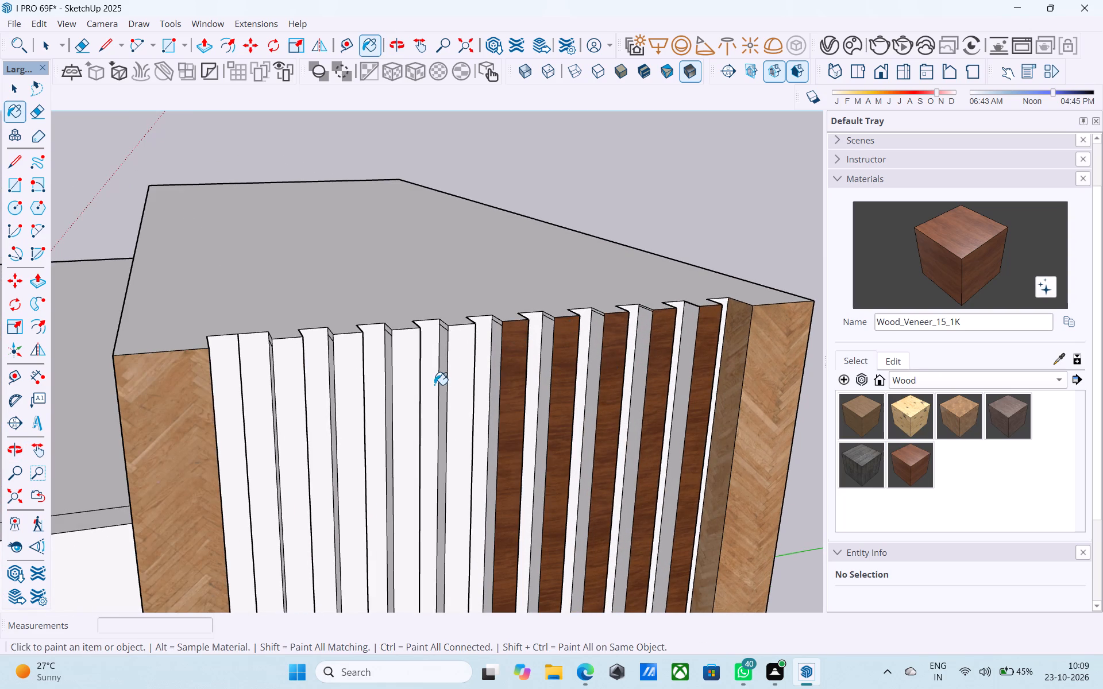
click(453, 373)
click(415, 382)
click(346, 404)
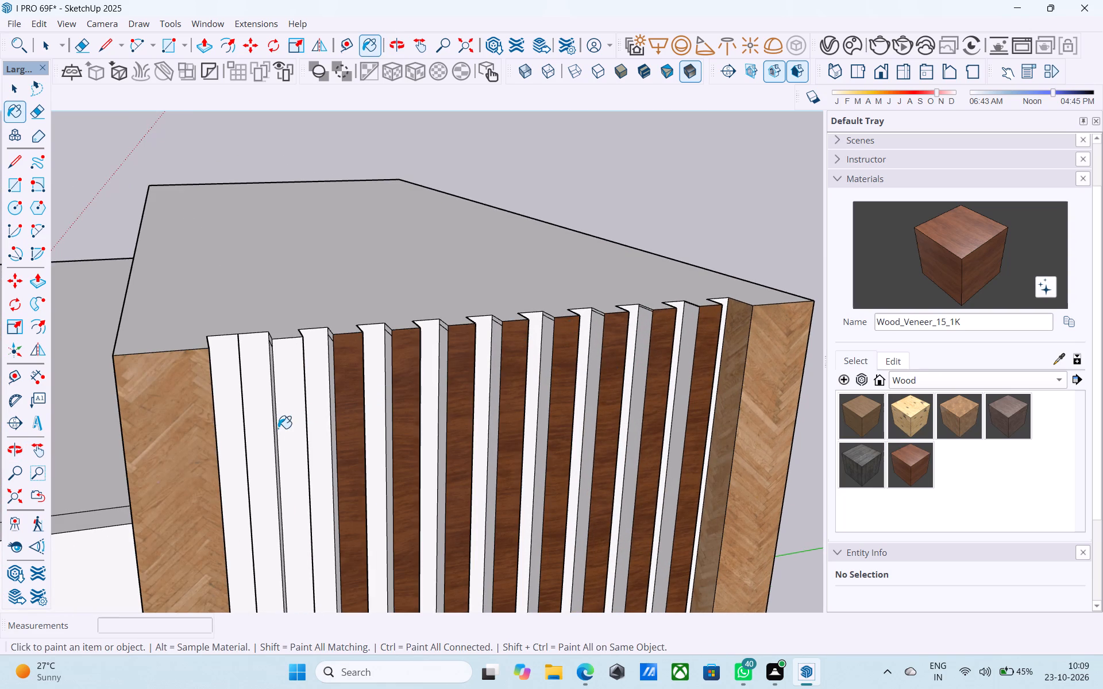
click(283, 427)
Paint the flat left-edge strip, the next five recessed strips and the left sides of two central flutes with Wood_Veneer_15_1K.
click(236, 418)
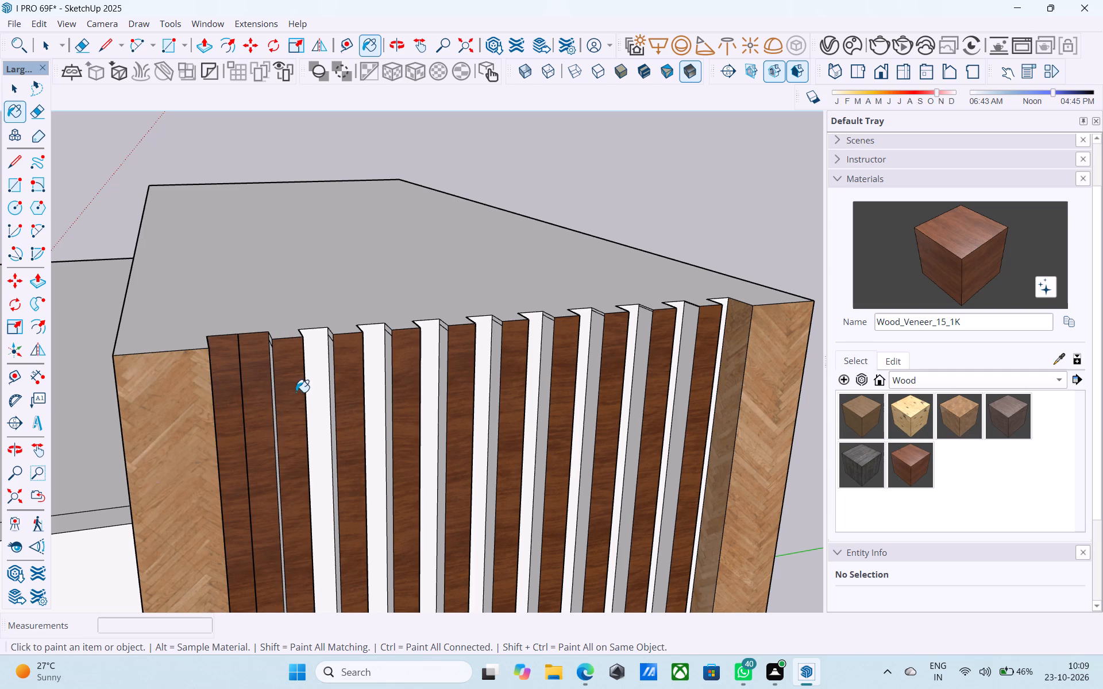
click(312, 386)
click(370, 381)
click(426, 369)
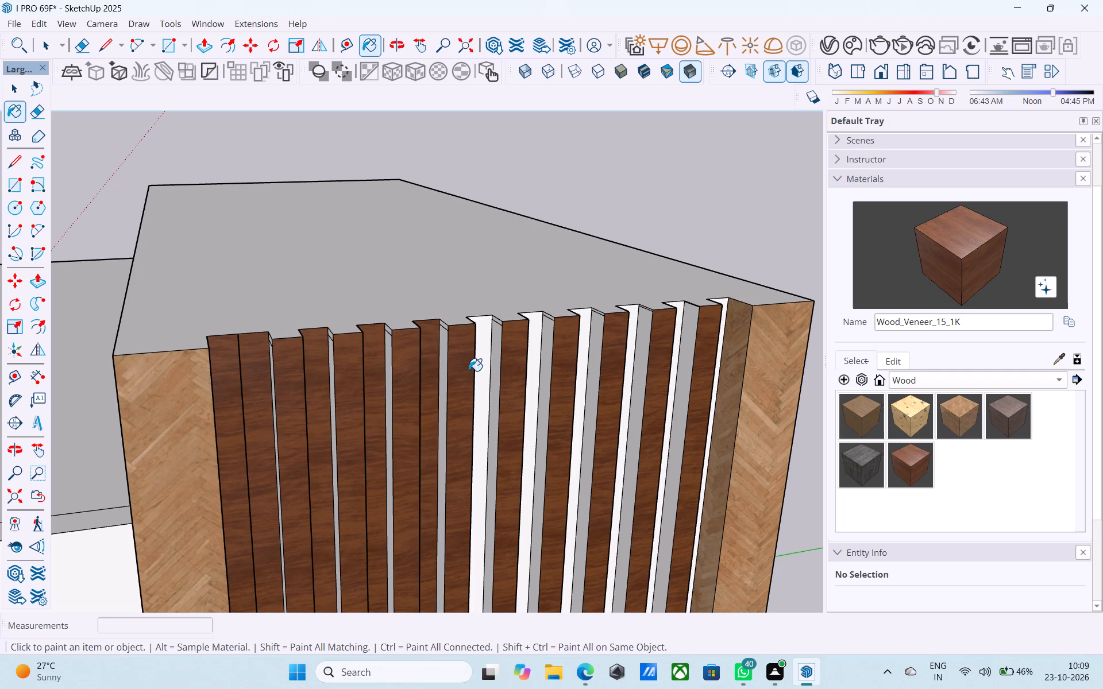
click(483, 370)
click(542, 370)
click(535, 366)
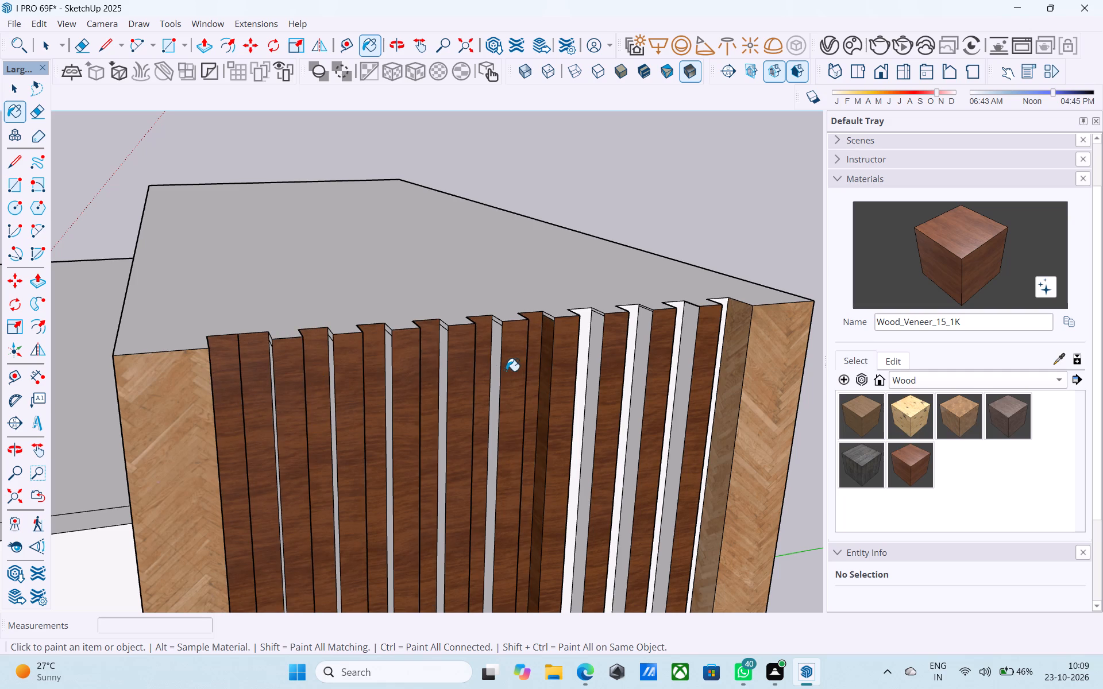
click(498, 367)
Paint the four remaining recessed strips and the left sides of the three rightmost flutes with Wood_Veneer_15_1K.
click(592, 358)
click(581, 354)
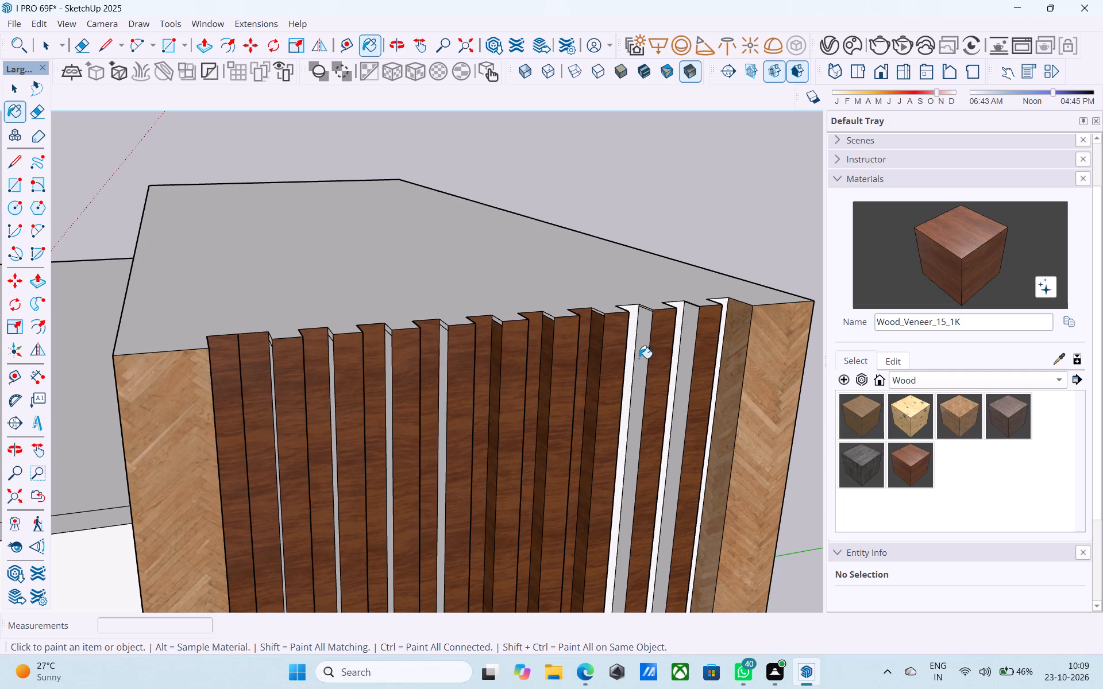
click(639, 358)
click(630, 352)
click(688, 351)
click(678, 348)
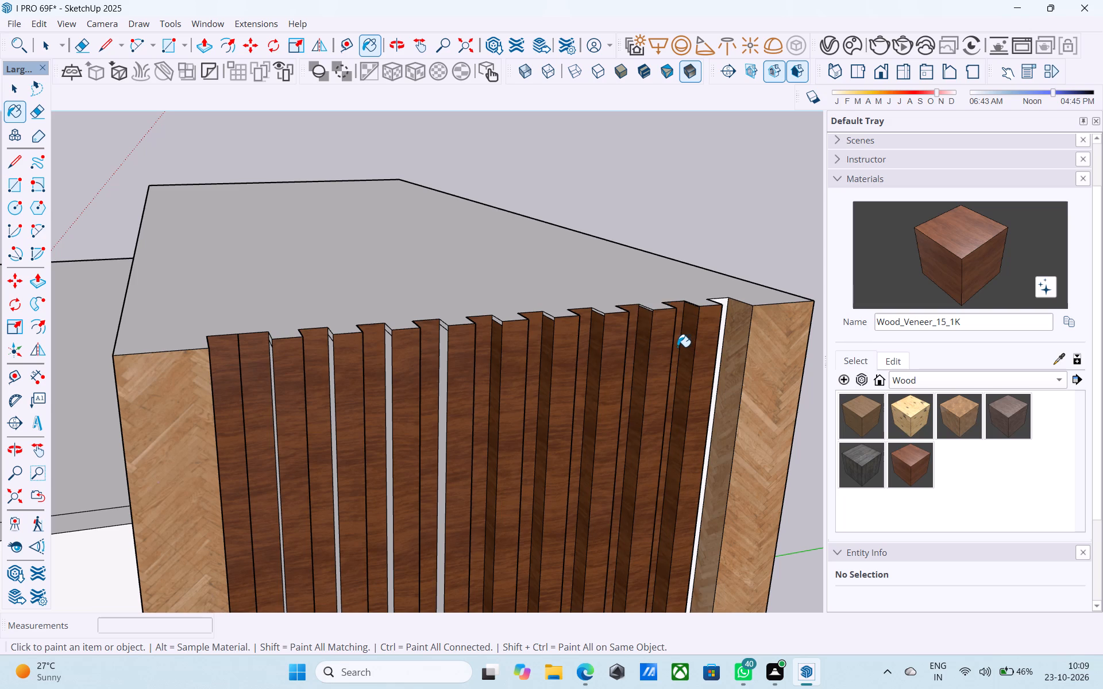
click(722, 343)
middle_drag(713, 340, 629, 380)
scroll(641, 371, up, 1)
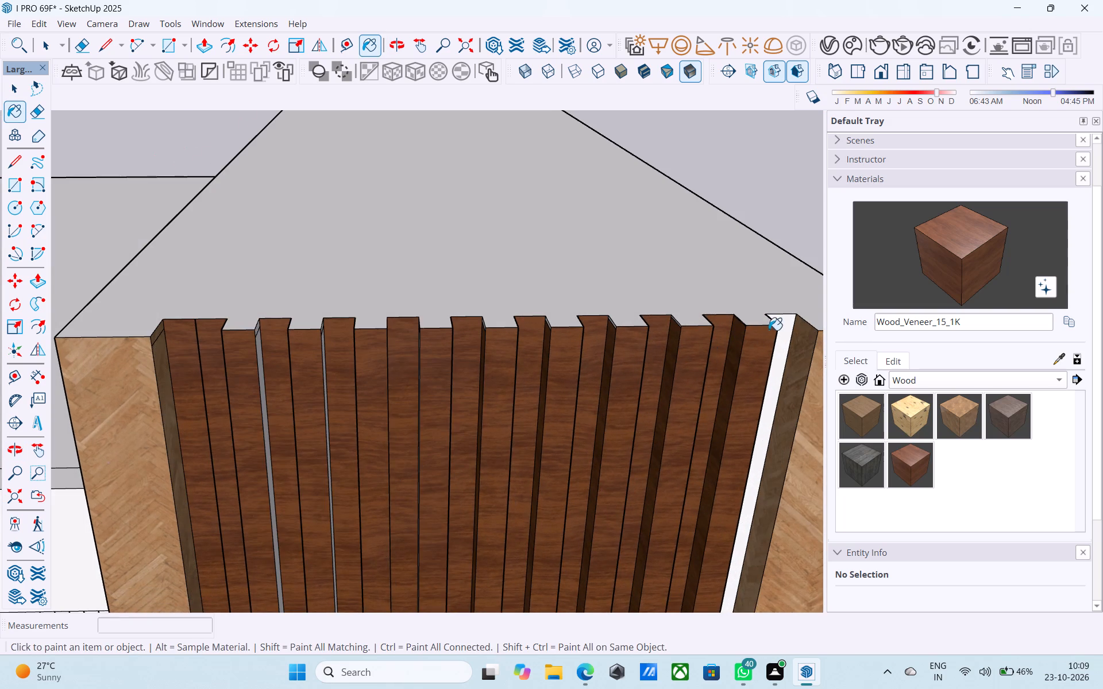
click(782, 326)
Paint the left side faces and small top edge pieces of the four leftmost raised flutes with Wood_Veneer_15_1K.
middle_drag(446, 378, 685, 348)
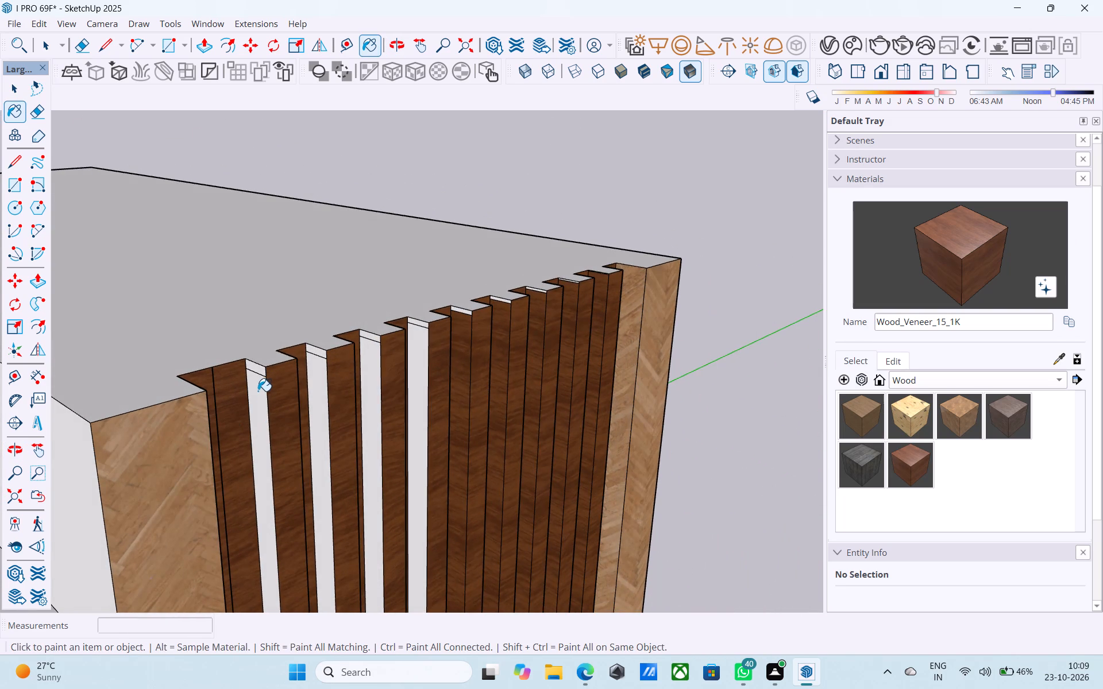
click(258, 391)
click(259, 373)
click(311, 389)
click(318, 355)
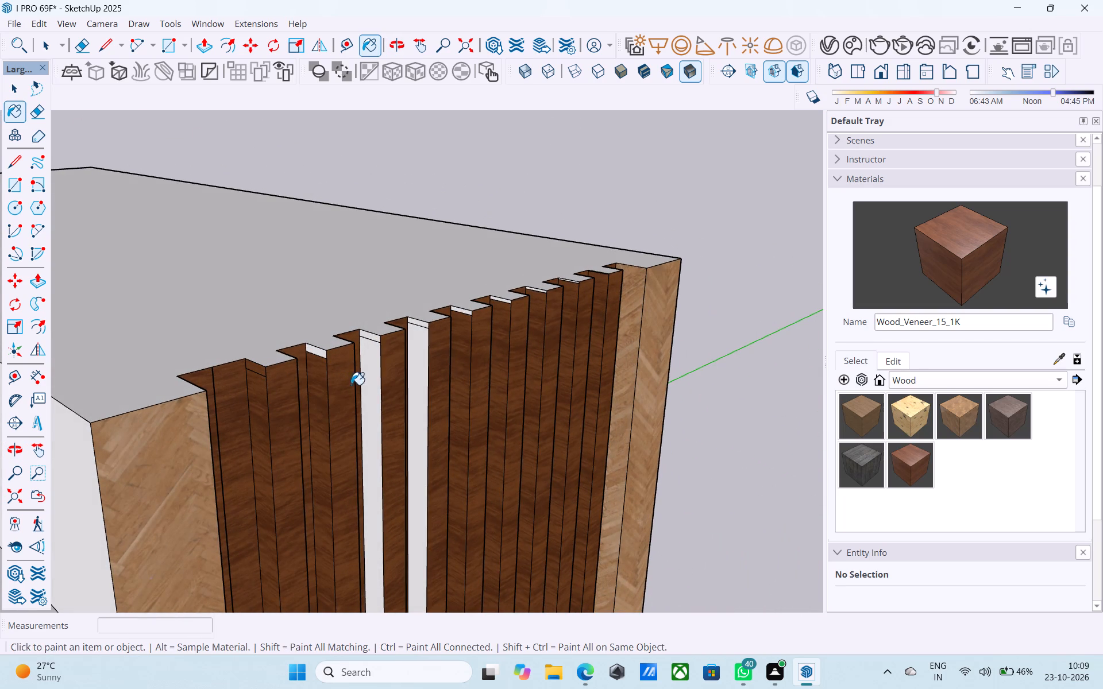
click(371, 385)
click(323, 351)
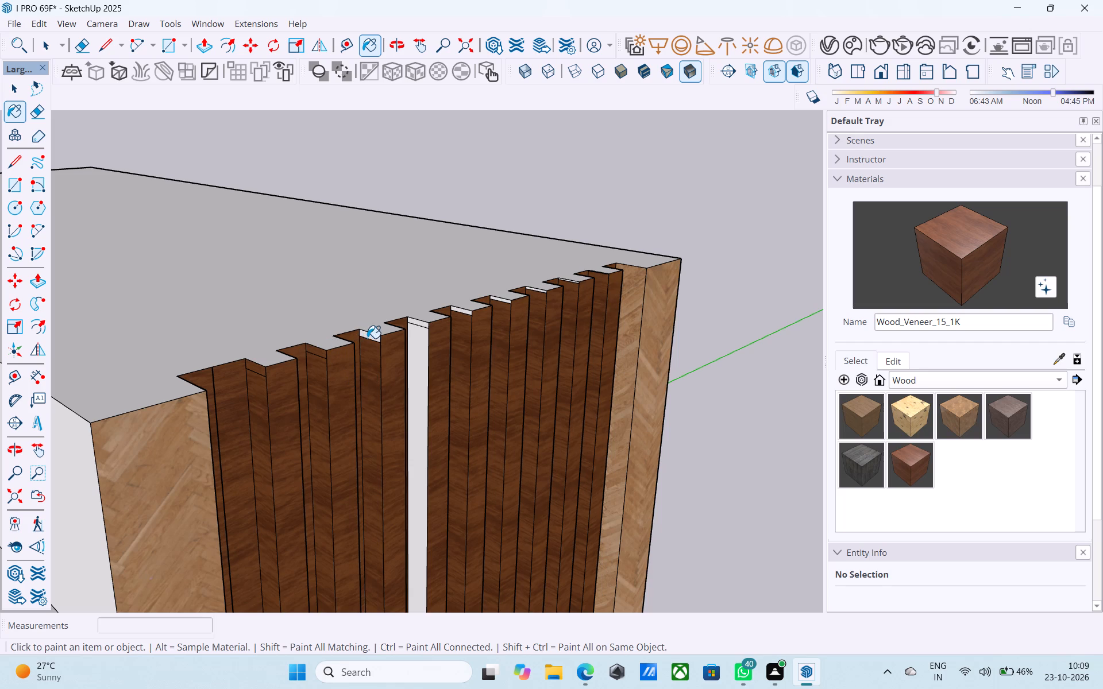
click(371, 337)
click(404, 354)
click(415, 350)
click(420, 323)
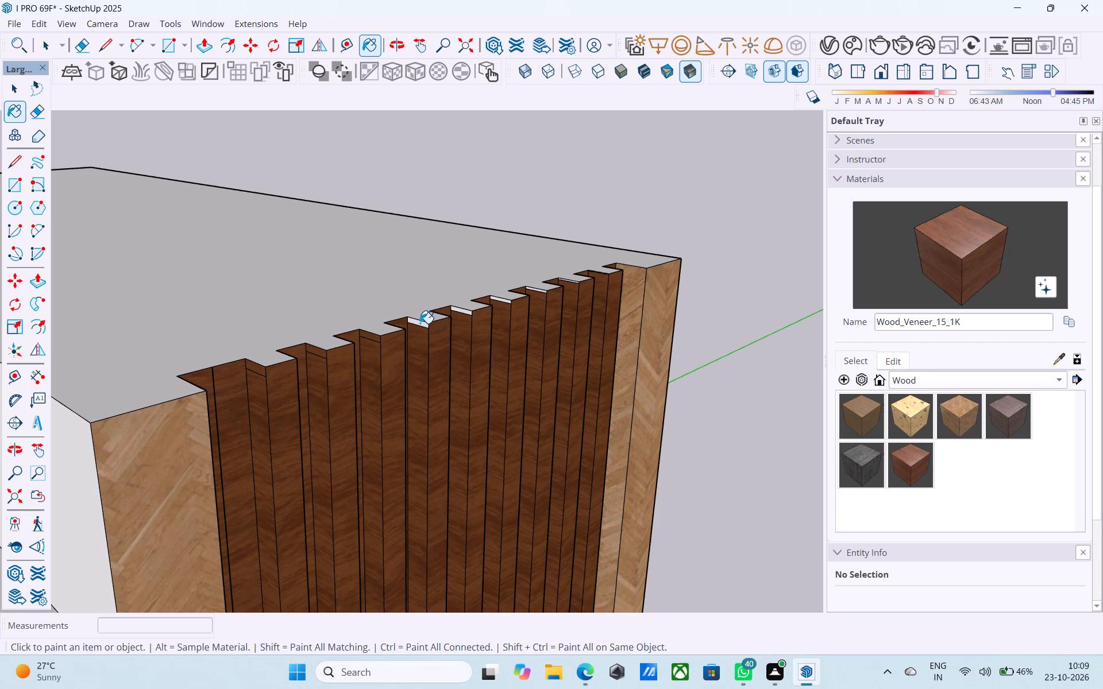
Paint the small unpainted top pieces on the left sides of the remaining flutes with Wood_Veneer_15_1K.
click(463, 312)
scroll(475, 312, up, 8)
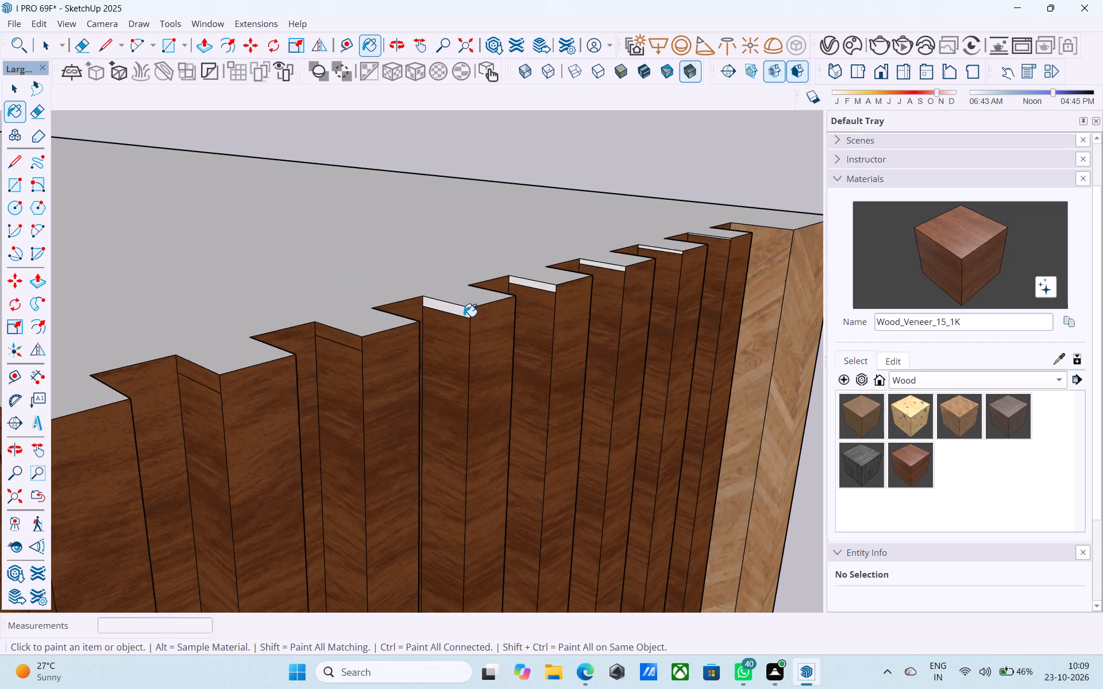
click(460, 315)
click(537, 286)
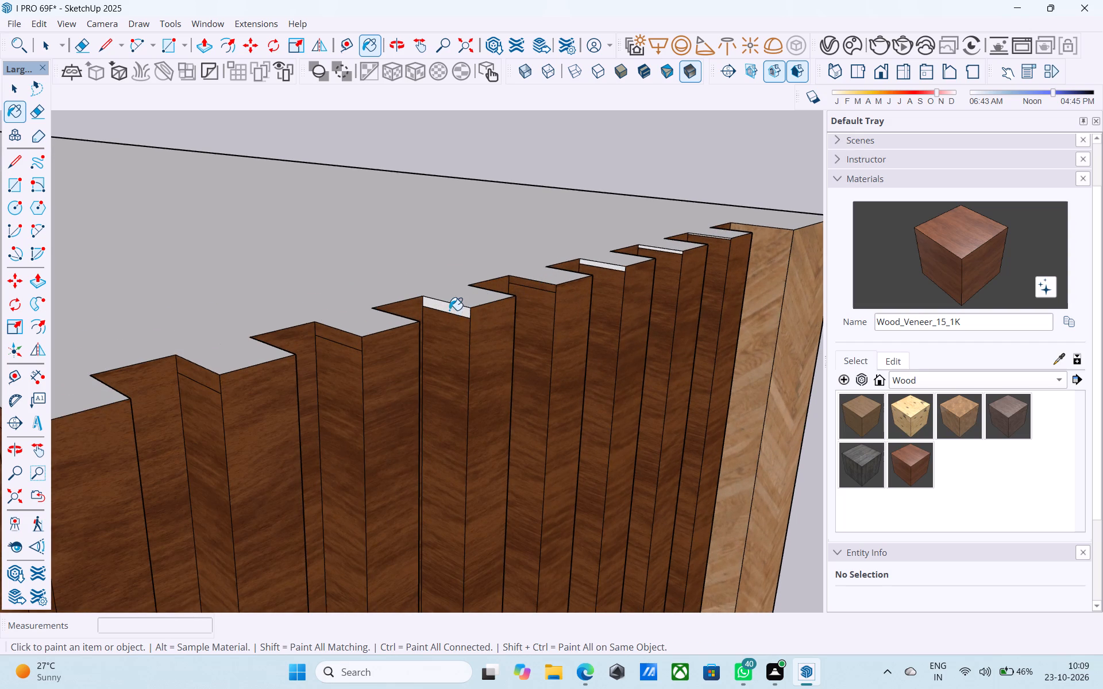
click(449, 310)
scroll(351, 384, down, 4)
scroll(546, 297, up, 13)
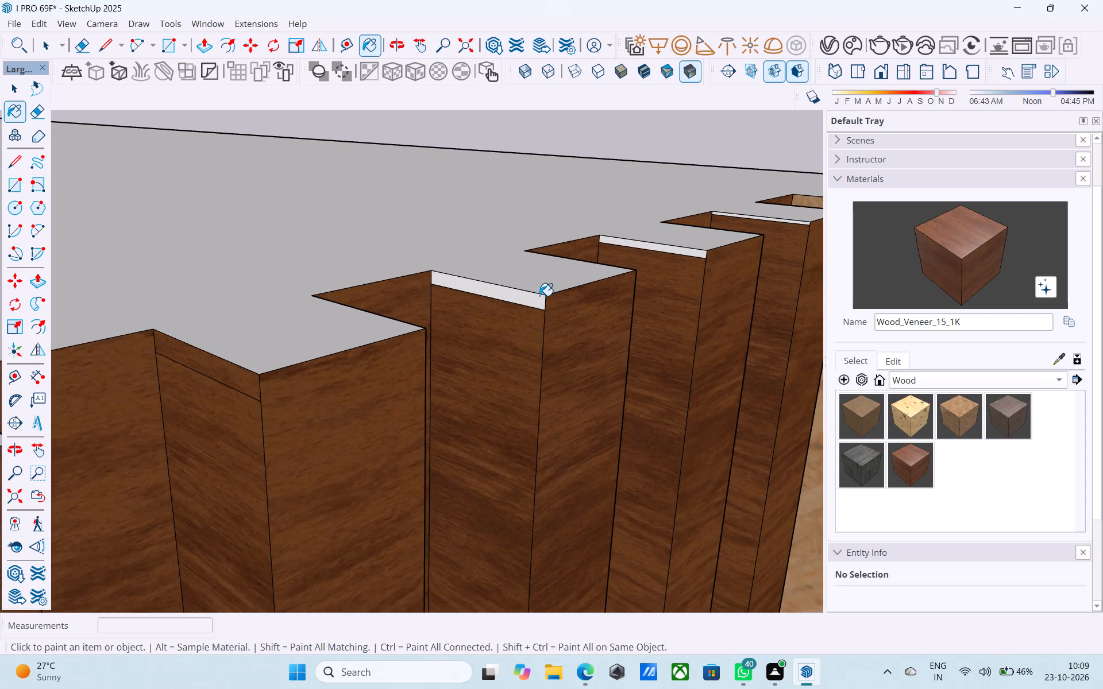
click(539, 300)
scroll(657, 232, up, 7)
click(670, 254)
scroll(368, 315, down, 2)
scroll(360, 320, up, 1)
scroll(356, 320, down, 9)
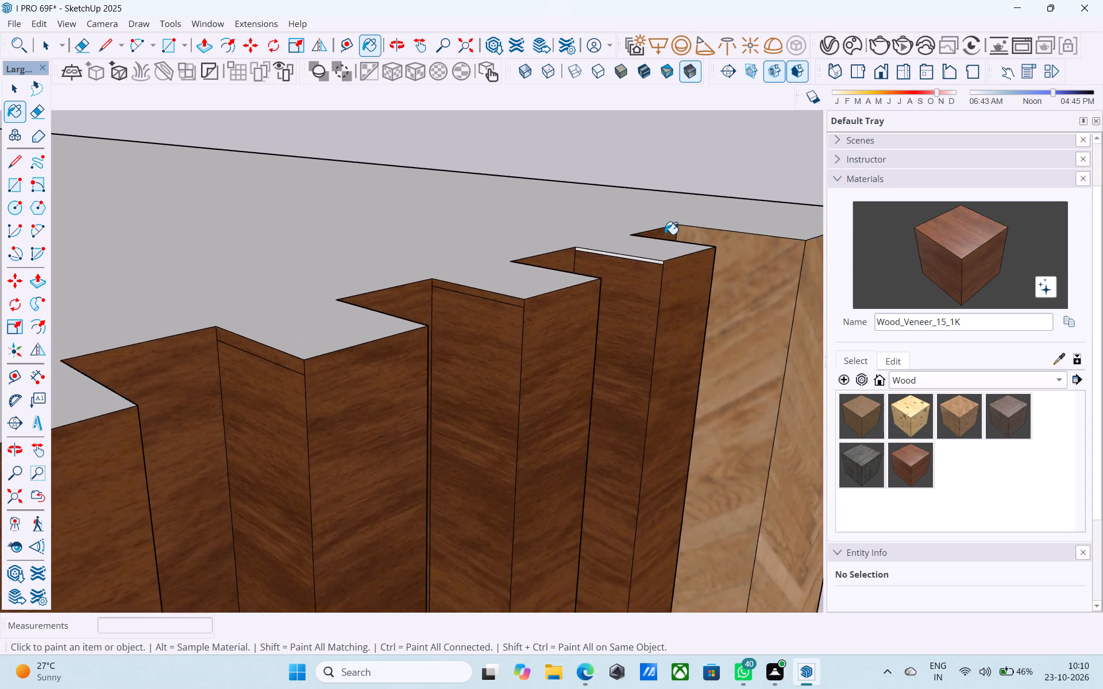
scroll(665, 234, up, 13)
click(647, 292)
Paint the right side faces and small top edge pieces of the three rightmost raised flutes with Wood_Veneer_15_1K.
scroll(647, 292, down, 8)
scroll(653, 297, up, 1)
scroll(654, 299, down, 4)
middle_drag(658, 315, 522, 319)
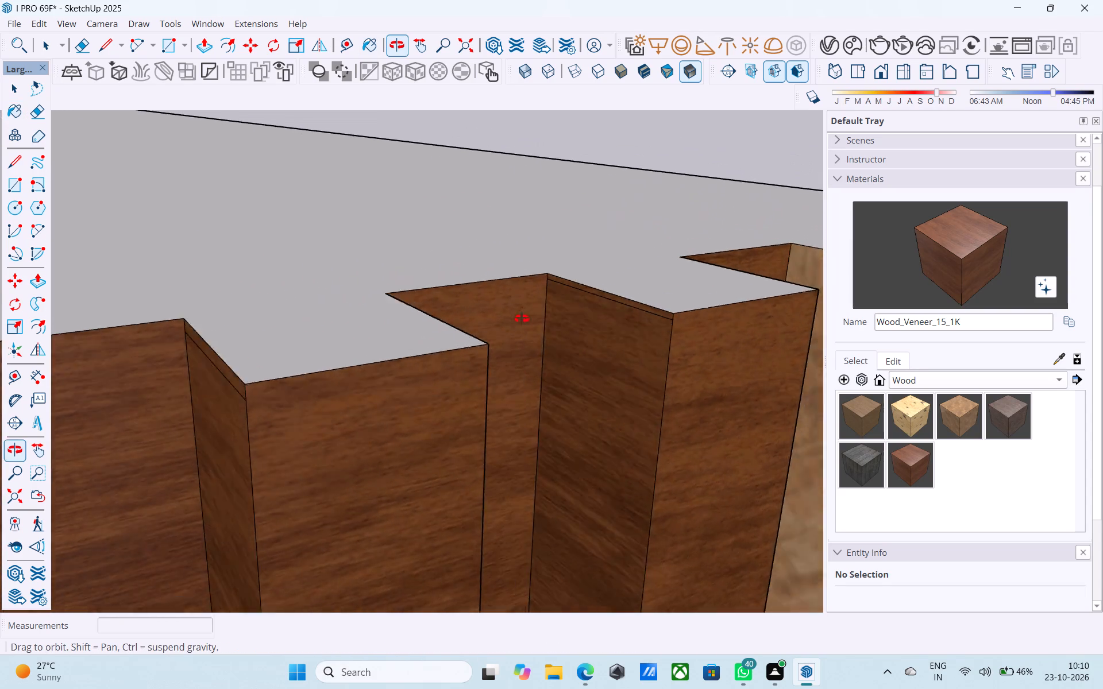
middle_drag(522, 319, 269, 326)
scroll(284, 307, down, 3)
scroll(286, 307, up, 1)
scroll(286, 307, down, 4)
scroll(410, 344, down, 1)
click(549, 380)
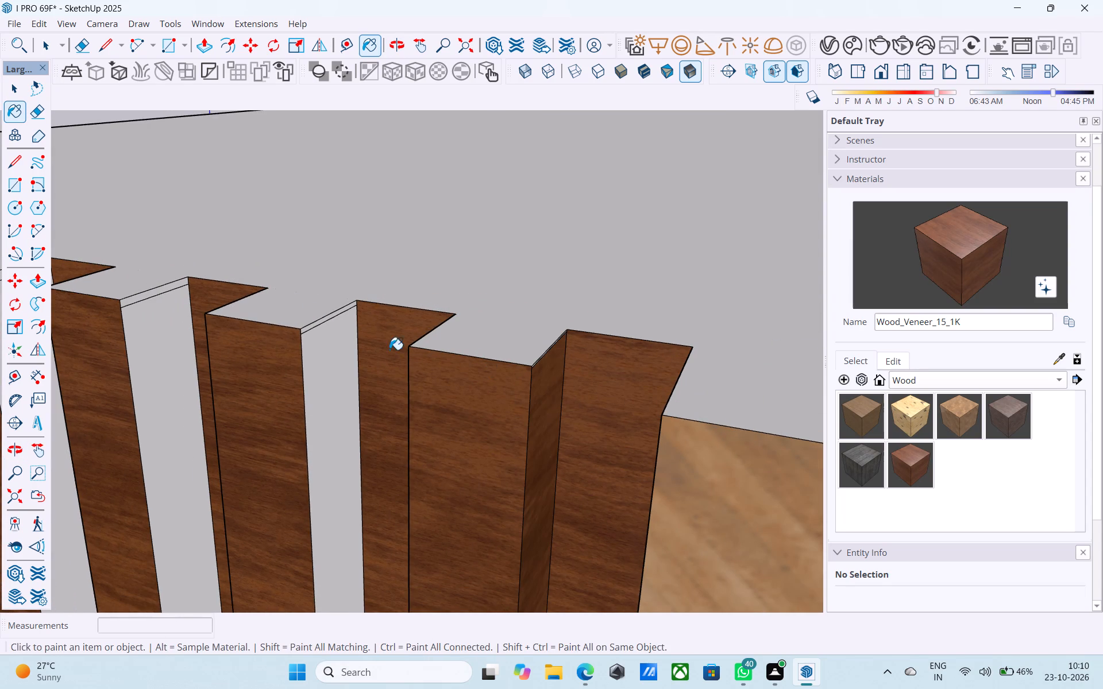
click(330, 316)
click(332, 330)
click(183, 344)
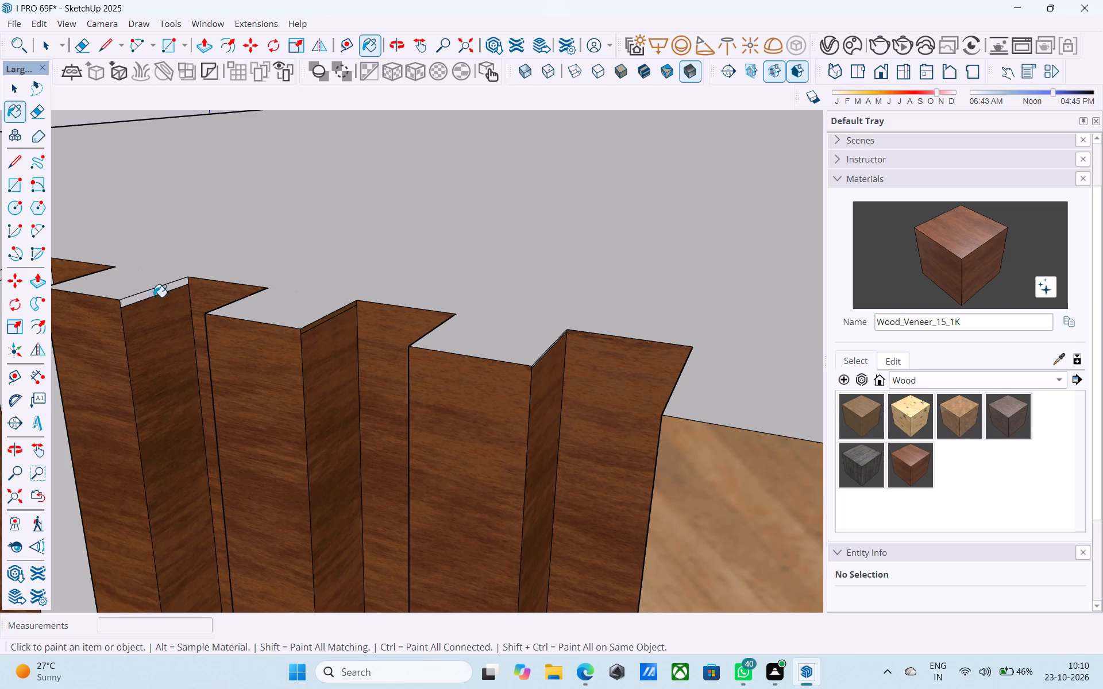
click(150, 289)
click(152, 291)
scroll(392, 267, down, 6)
scroll(296, 288, up, 7)
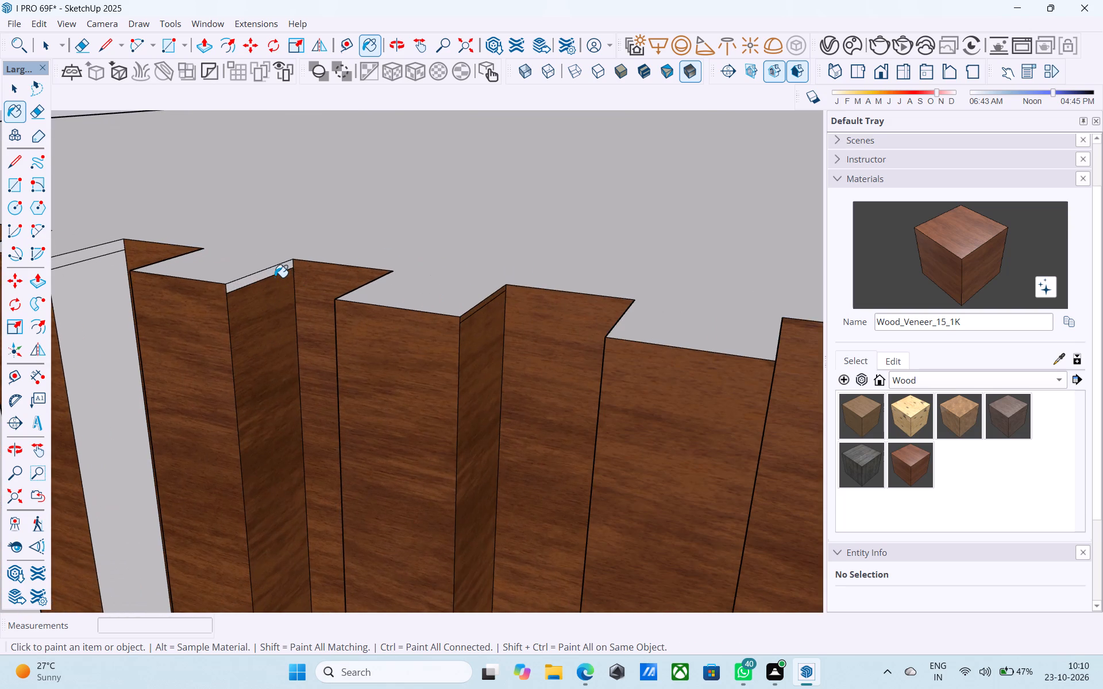
click(269, 273)
Paint the right side faces and small top edge pieces of the middle raised flutes with Wood_Veneer_15_1K.
scroll(457, 230, down, 6)
click(277, 285)
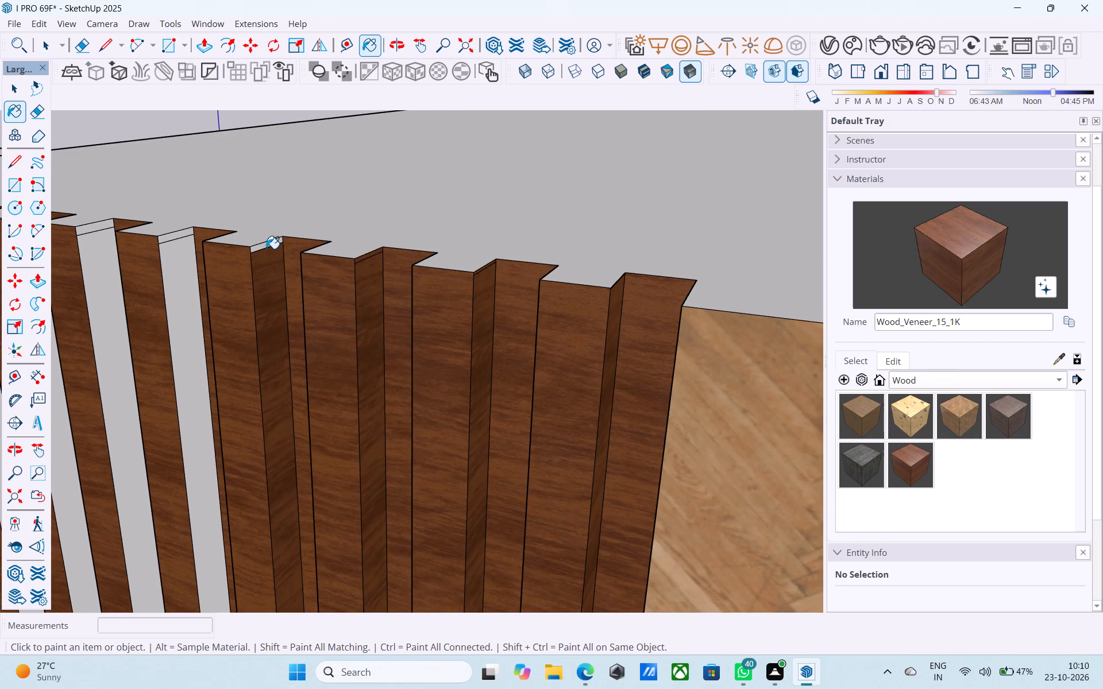
click(265, 245)
click(163, 273)
click(171, 241)
click(175, 256)
click(174, 238)
scroll(186, 241, down, 5)
click(136, 252)
click(125, 230)
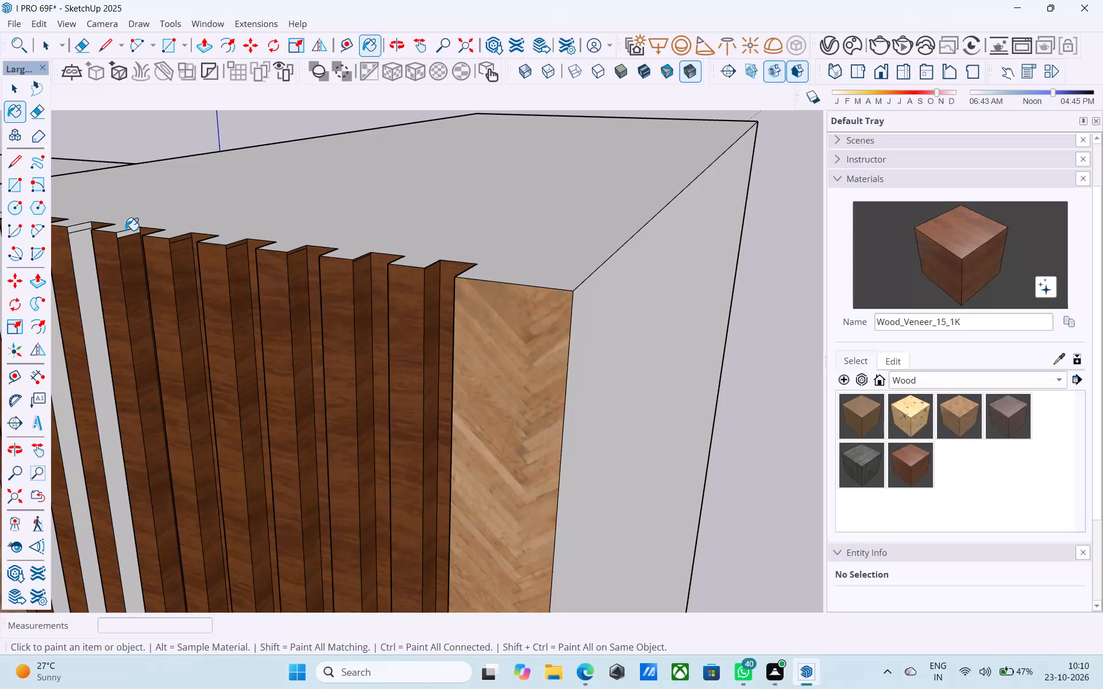
click(126, 235)
scroll(373, 223, down, 10)
scroll(245, 293, up, 12)
Paint the right side faces and small top edge pieces of the three leftmost raised flutes with Wood_Veneer_15_1K.
click(281, 254)
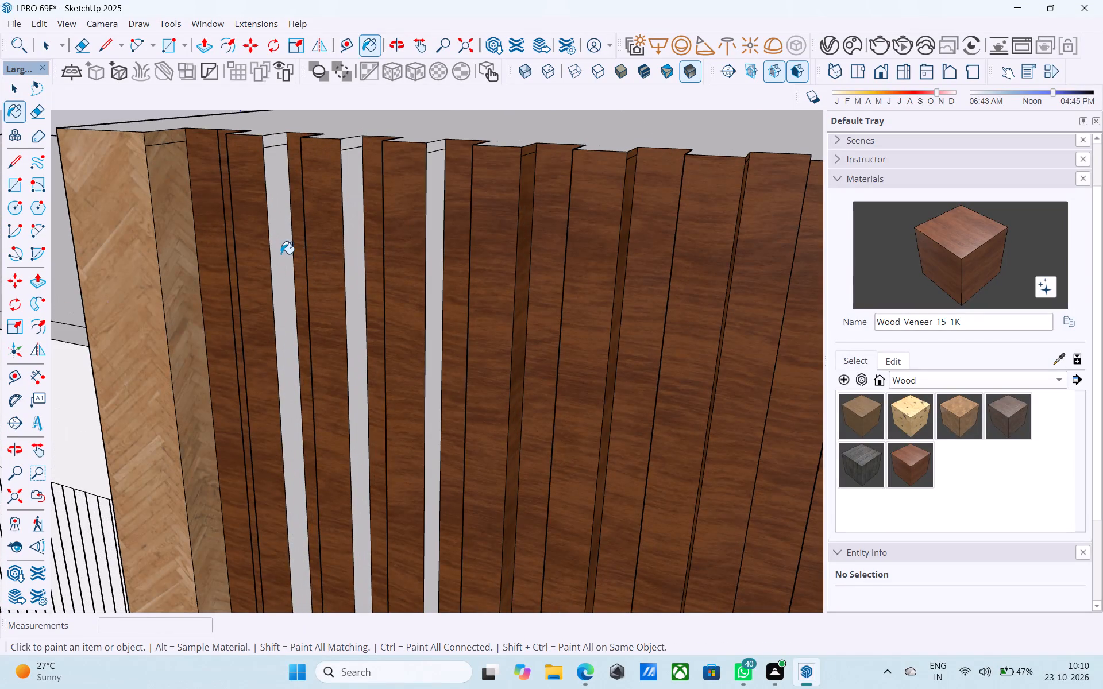
click(354, 259)
click(436, 246)
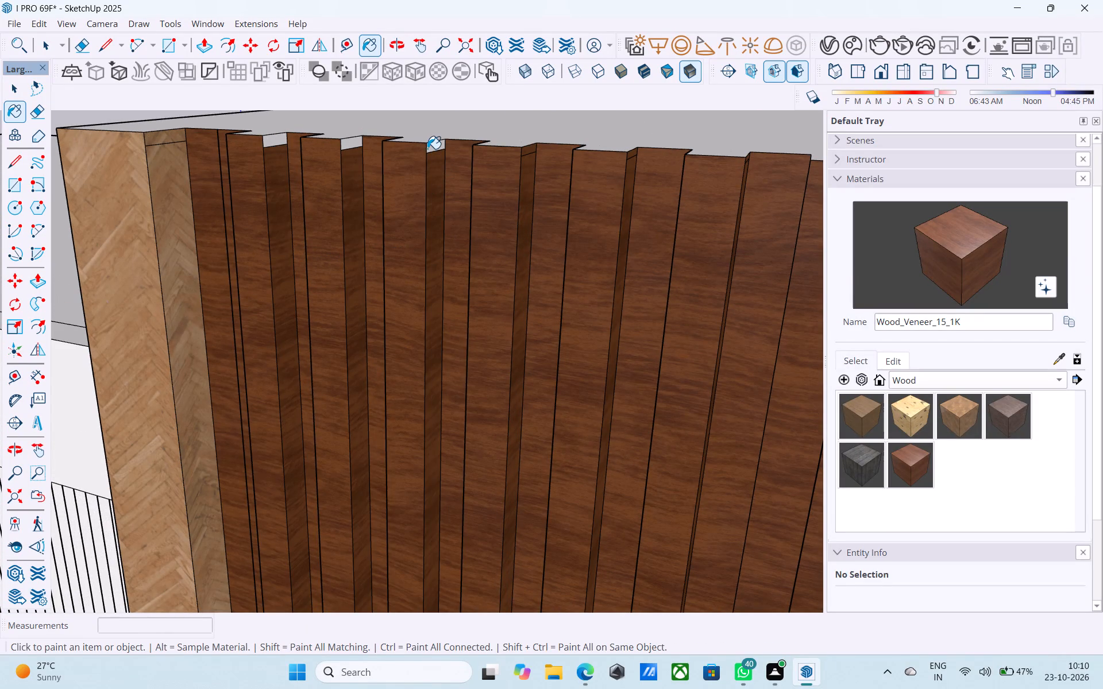
click(427, 148)
click(433, 147)
click(348, 144)
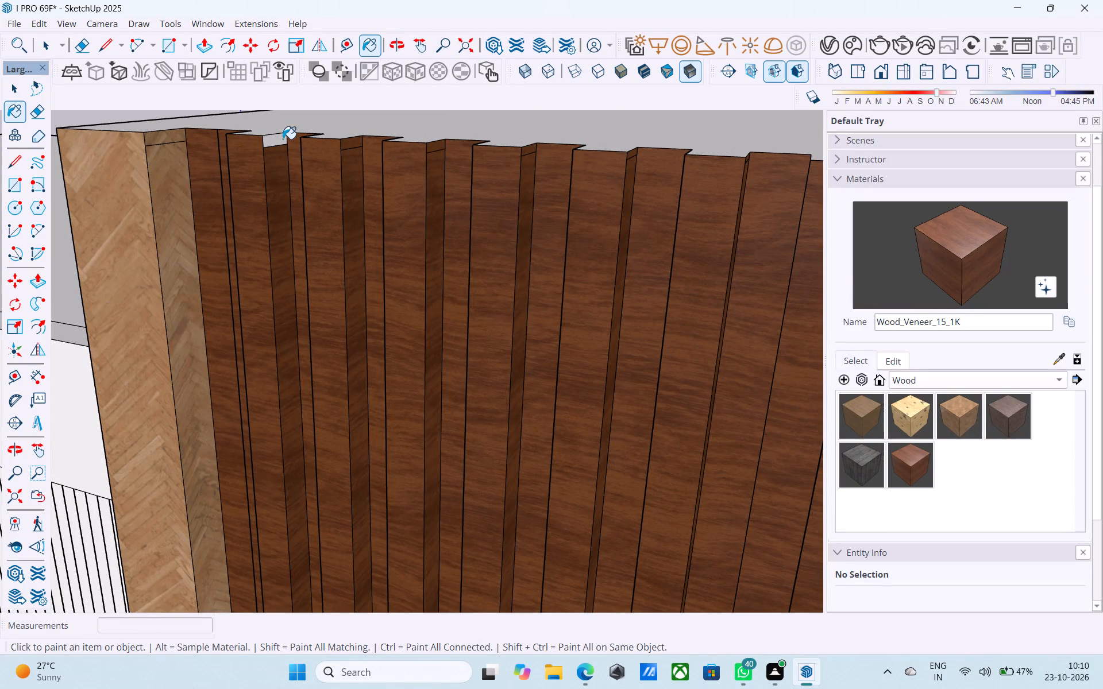
click(280, 139)
Examine the fully painted fluted column and the unpainted ribbed panel next to it.
scroll(227, 199, down, 16)
middle_drag(262, 251, 424, 208)
scroll(425, 208, down, 1)
scroll(425, 208, up, 1)
scroll(425, 208, down, 6)
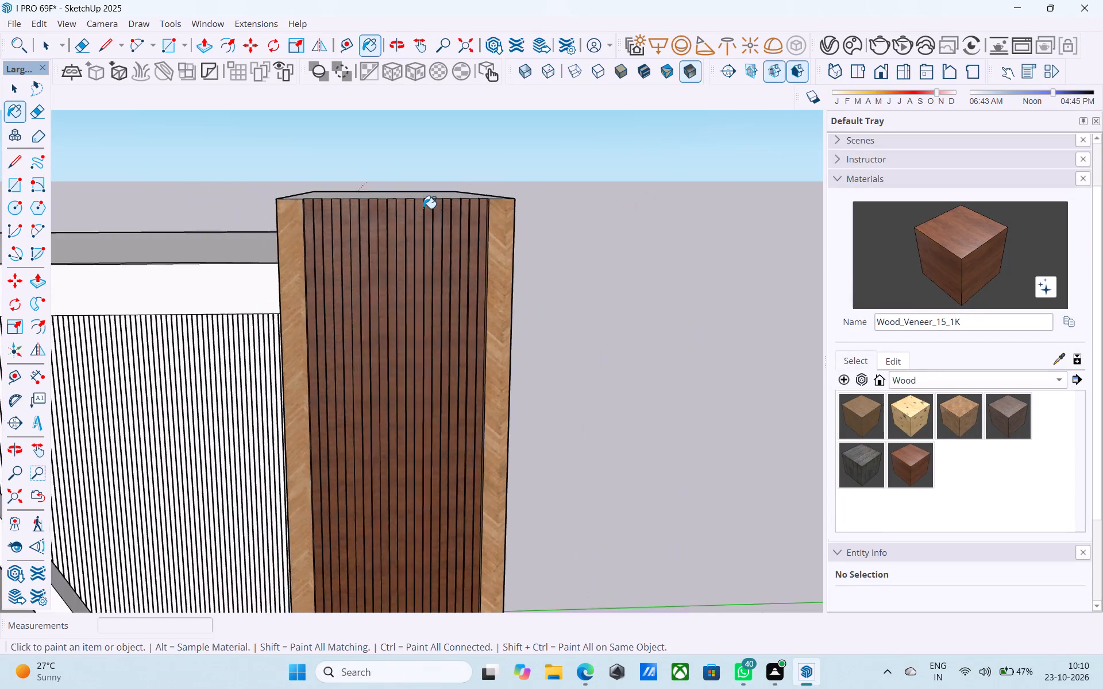
scroll(423, 208, down, 8)
middle_drag(400, 300, 389, 277)
scroll(369, 296, up, 10)
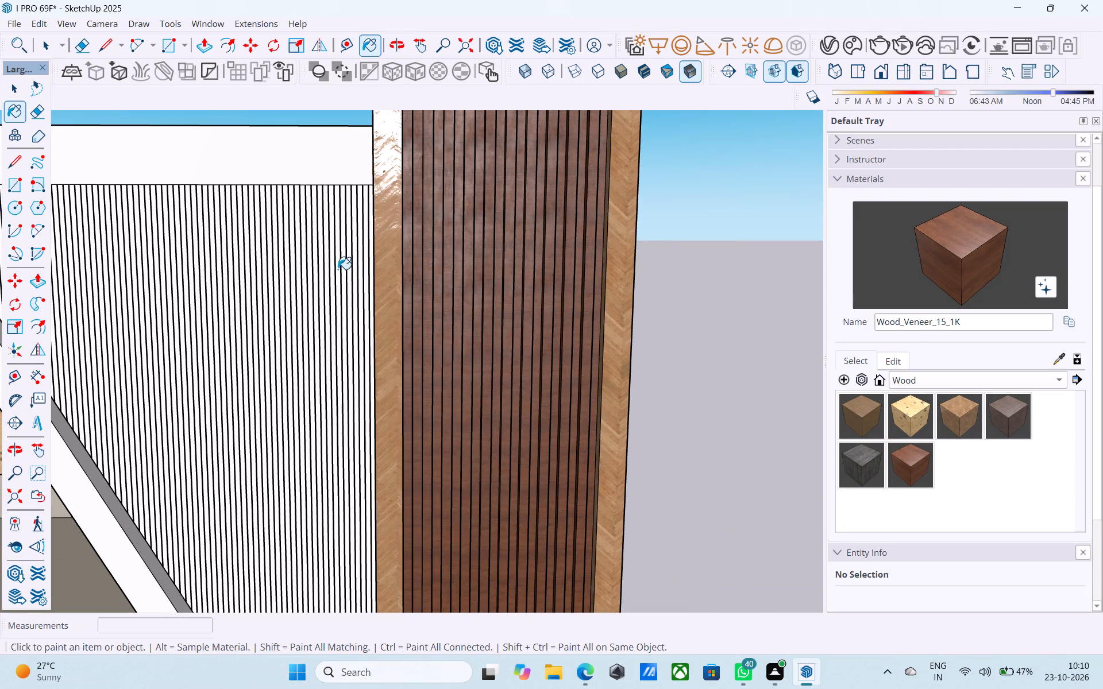
shift+middle_drag(338, 269, 453, 437)
middle_drag(439, 388, 575, 405)
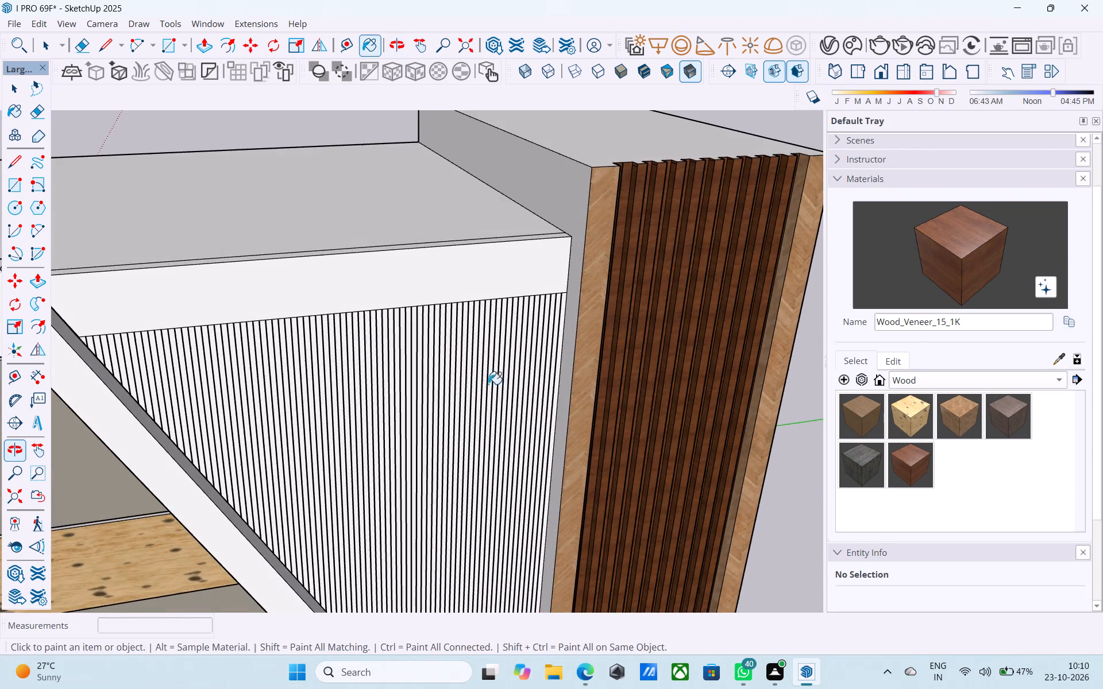
scroll(475, 382, down, 4)
middle_drag(421, 385, 345, 393)
scroll(498, 365, up, 8)
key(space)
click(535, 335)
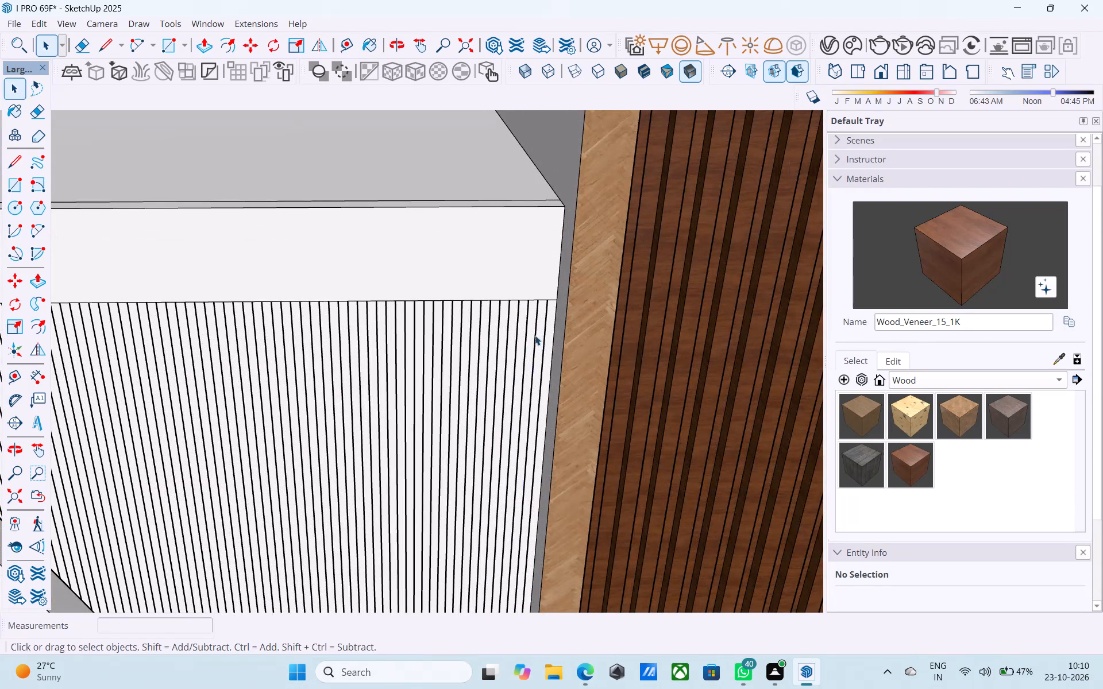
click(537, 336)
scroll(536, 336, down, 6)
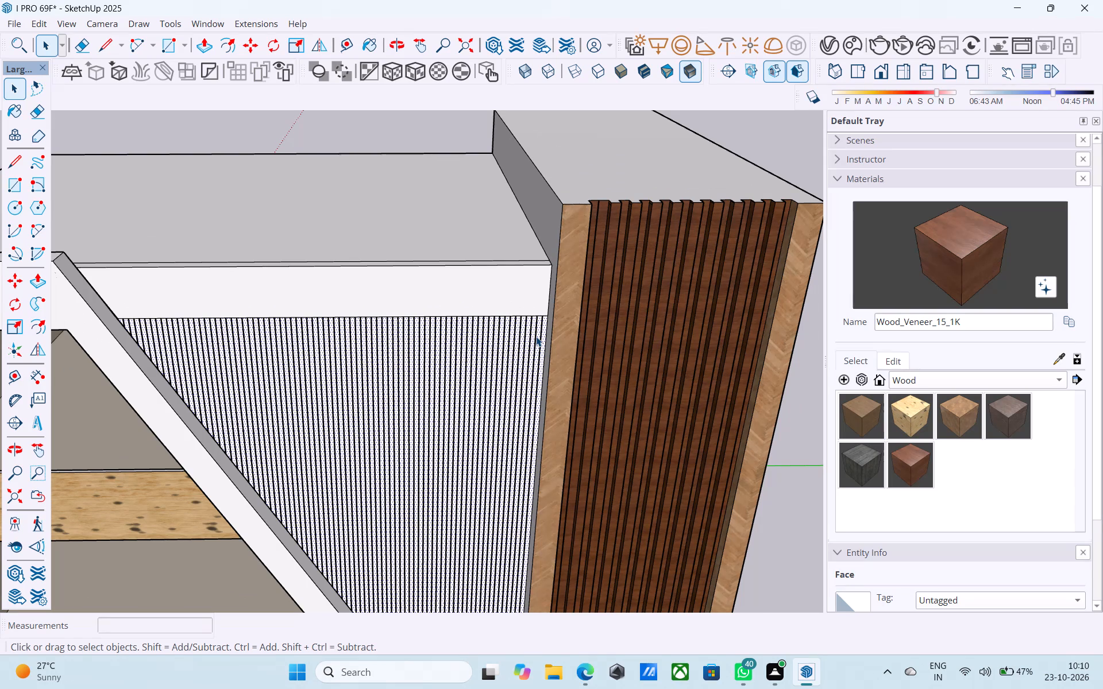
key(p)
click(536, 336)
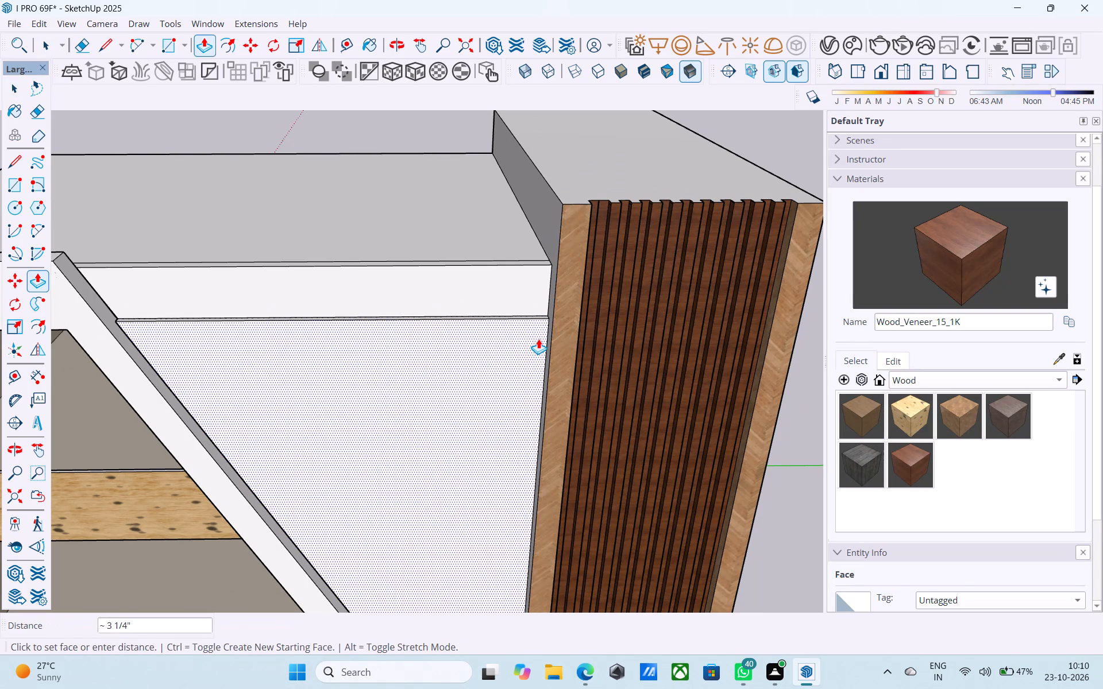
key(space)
Paint the white ribbed panel between the diagonal frame and the tall column with Wood_Veneer_15_1K.
scroll(475, 318, down, 4)
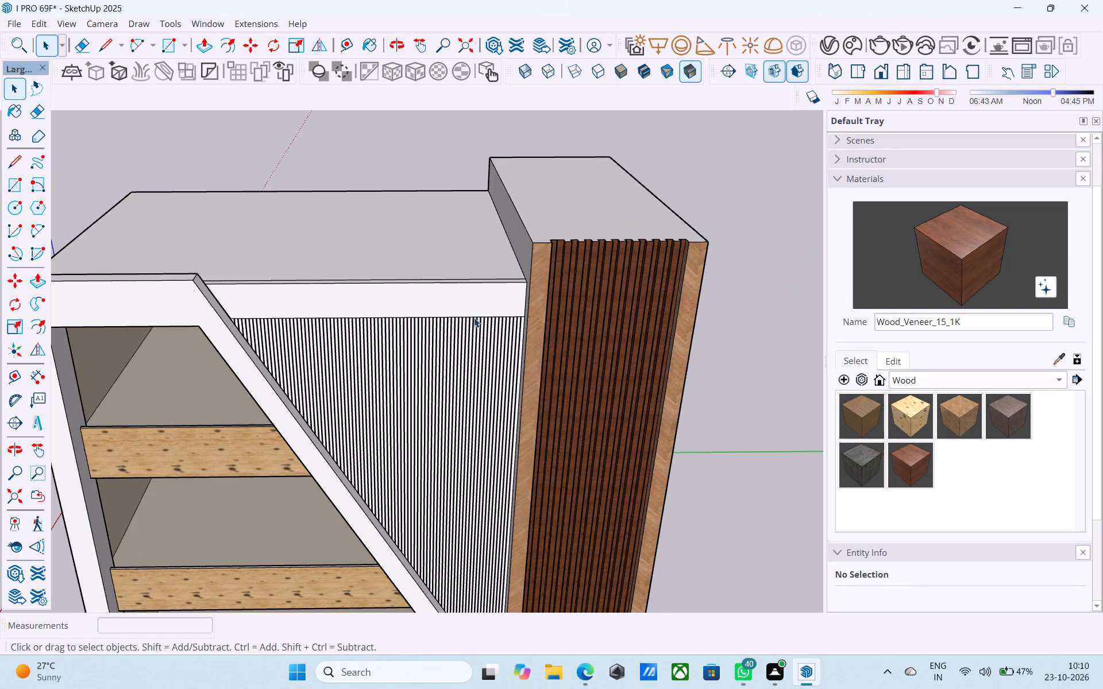
middle_drag(474, 318, 481, 339)
click(923, 263)
scroll(583, 325, up, 7)
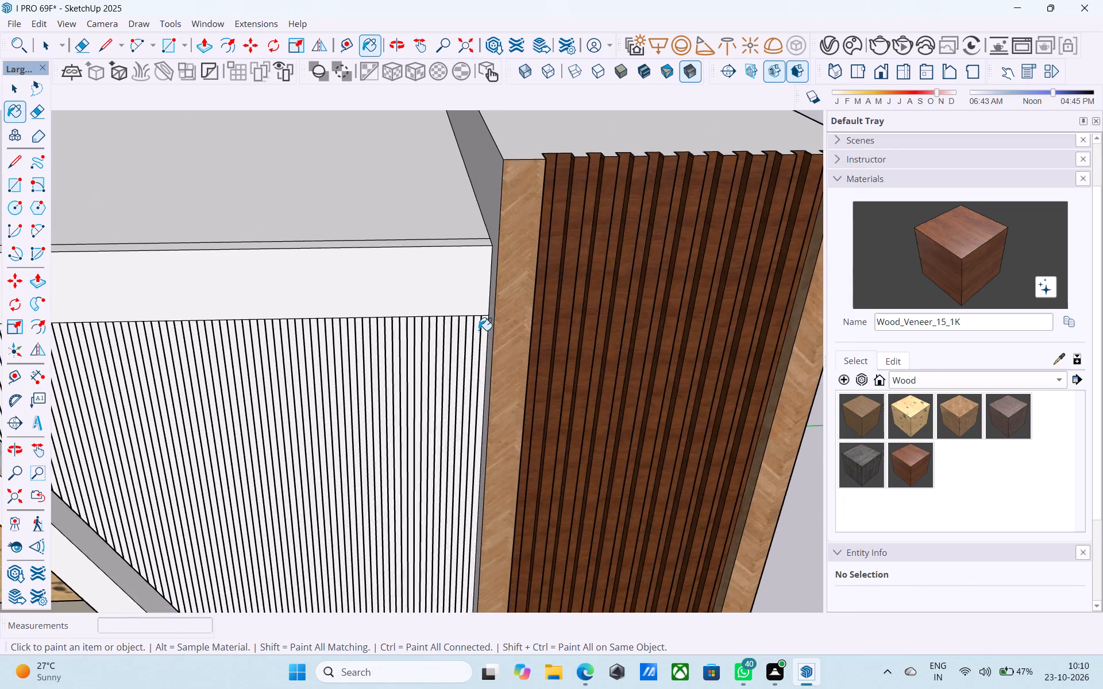
scroll(479, 330, up, 5)
click(477, 329)
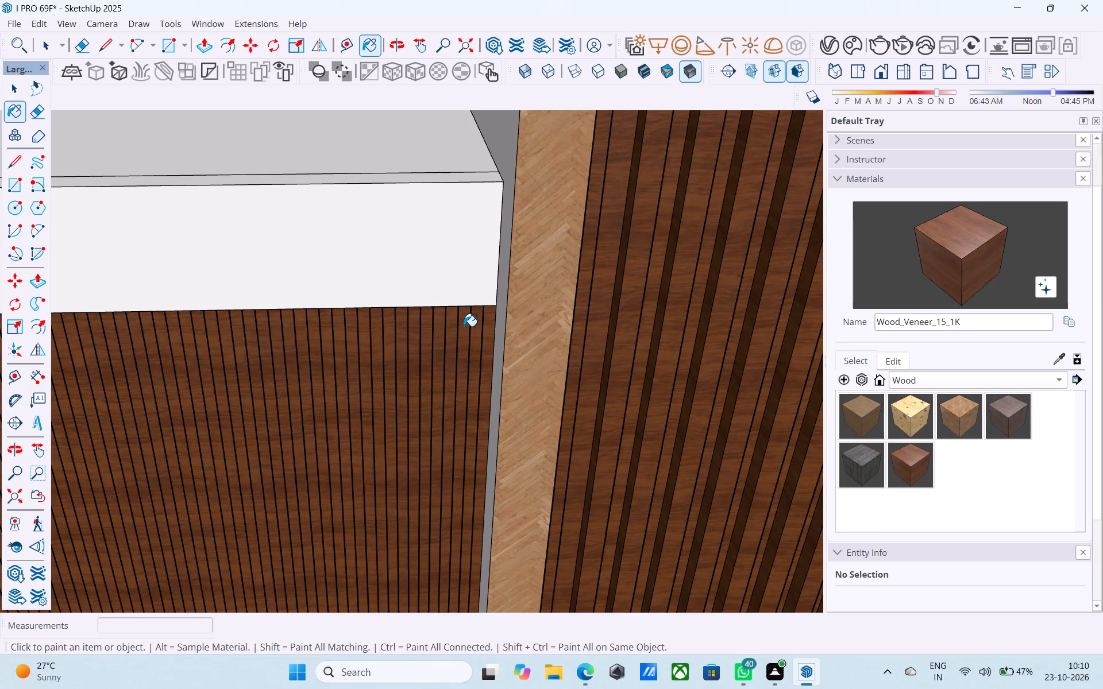
key(space)
Examine the whole shelf unit from above and from the front with its painted ribbed panel and fluted column.
scroll(462, 325, down, 11)
middle_drag(441, 324, 325, 502)
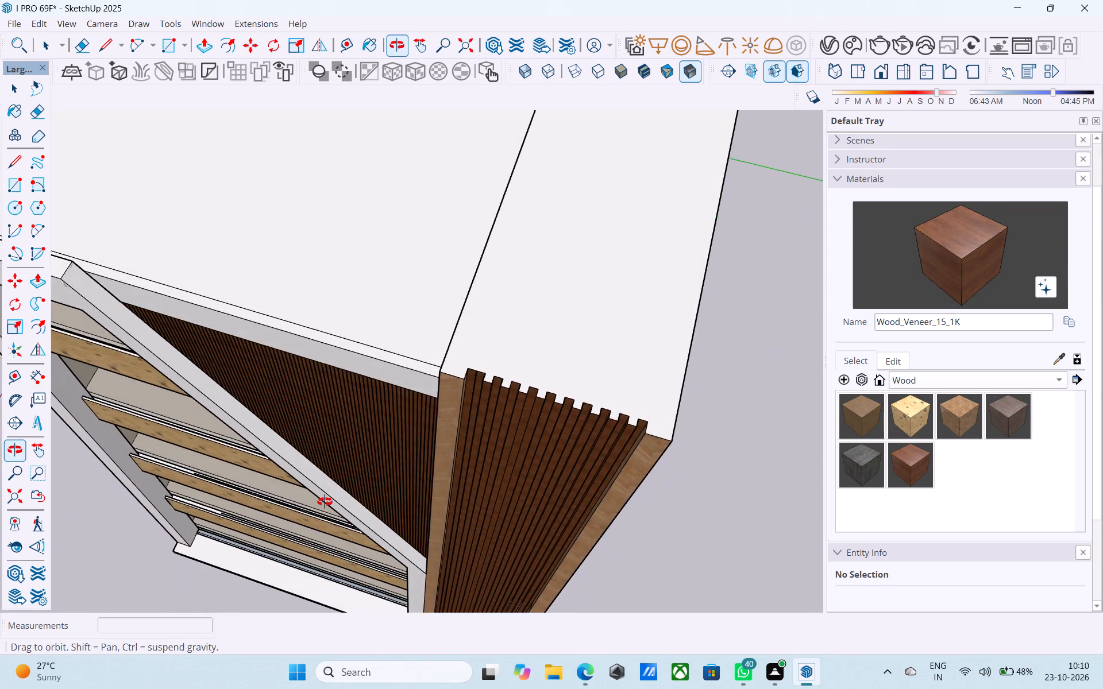
middle_drag(325, 502, 324, 501)
scroll(335, 380, up, 7)
scroll(331, 347, down, 4)
scroll(331, 347, up, 1)
scroll(331, 347, down, 1)
middle_drag(327, 357, 394, 214)
scroll(398, 187, down, 11)
middle_drag(407, 302, 421, 212)
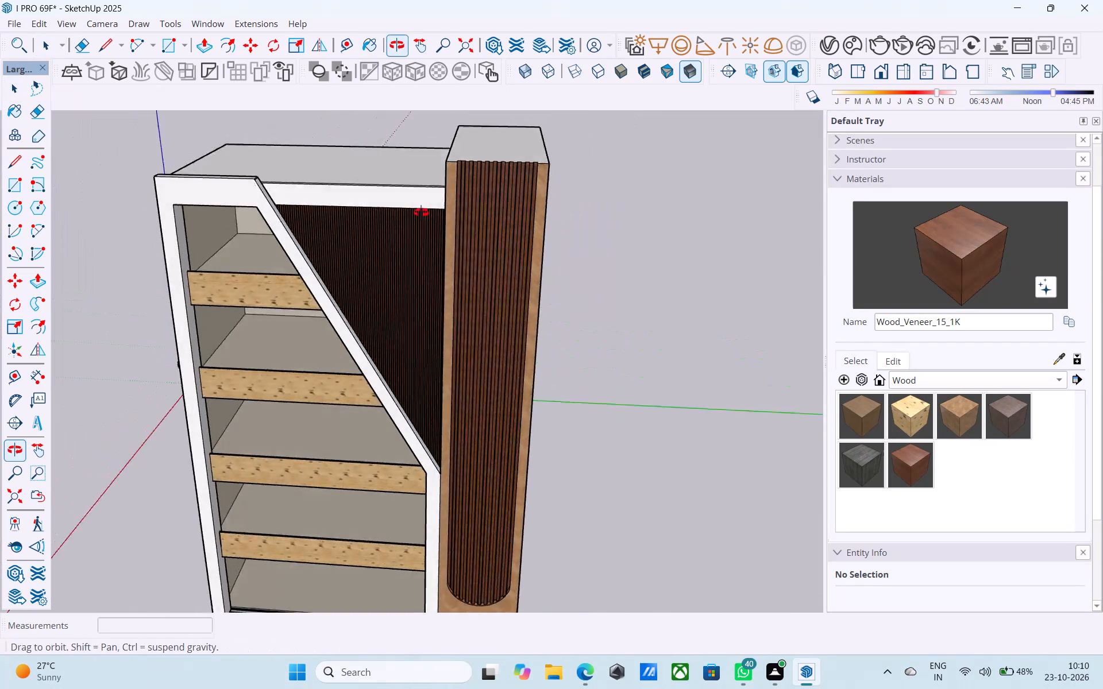
middle_drag(421, 212, 458, 168)
scroll(458, 168, up, 2)
scroll(458, 168, down, 6)
scroll(406, 253, up, 2)
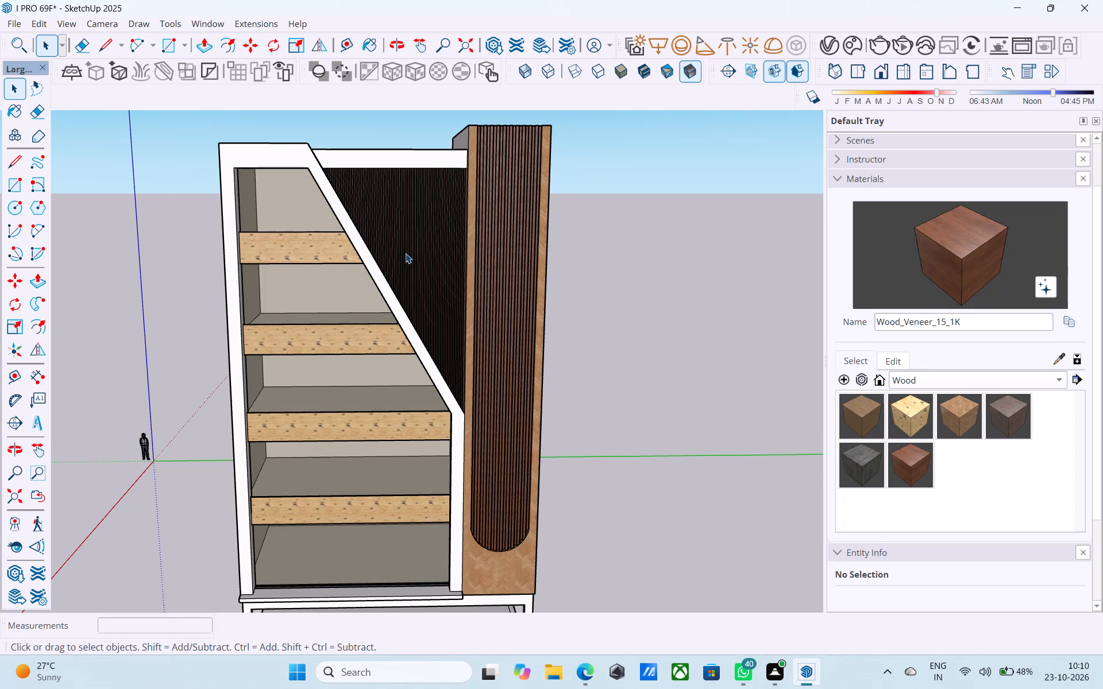
middle_drag(406, 253, 402, 245)
Select the top shelf's front face and open the shelf fronts' Plywood_08_1K material for editing.
click(329, 242)
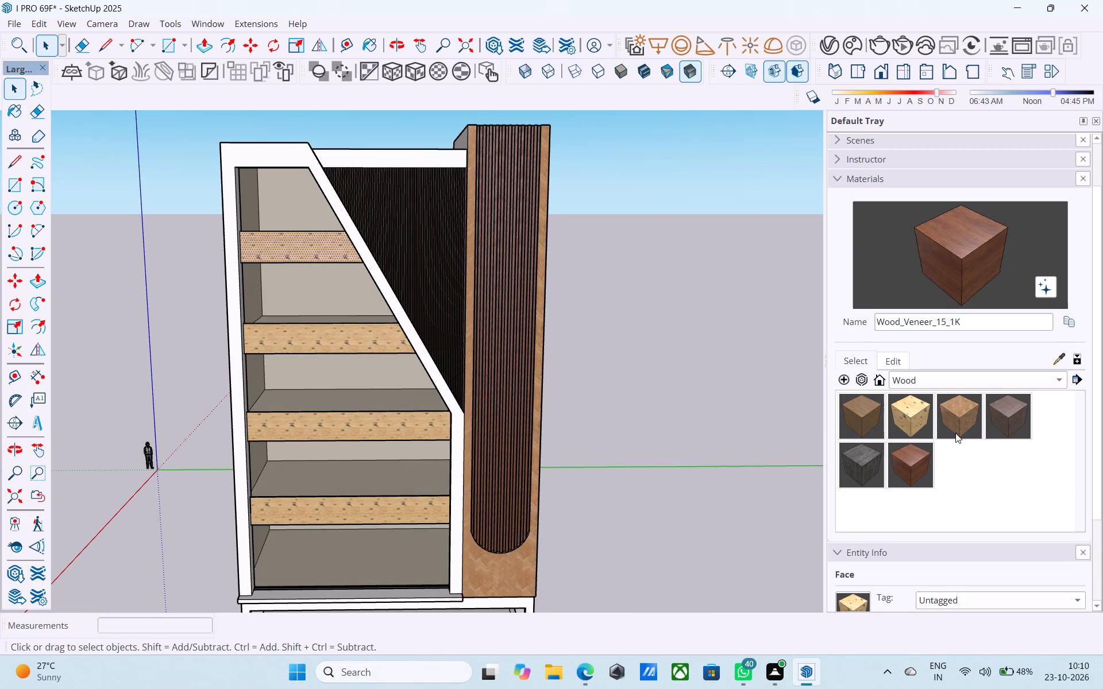
click(924, 411)
click(894, 361)
click(867, 367)
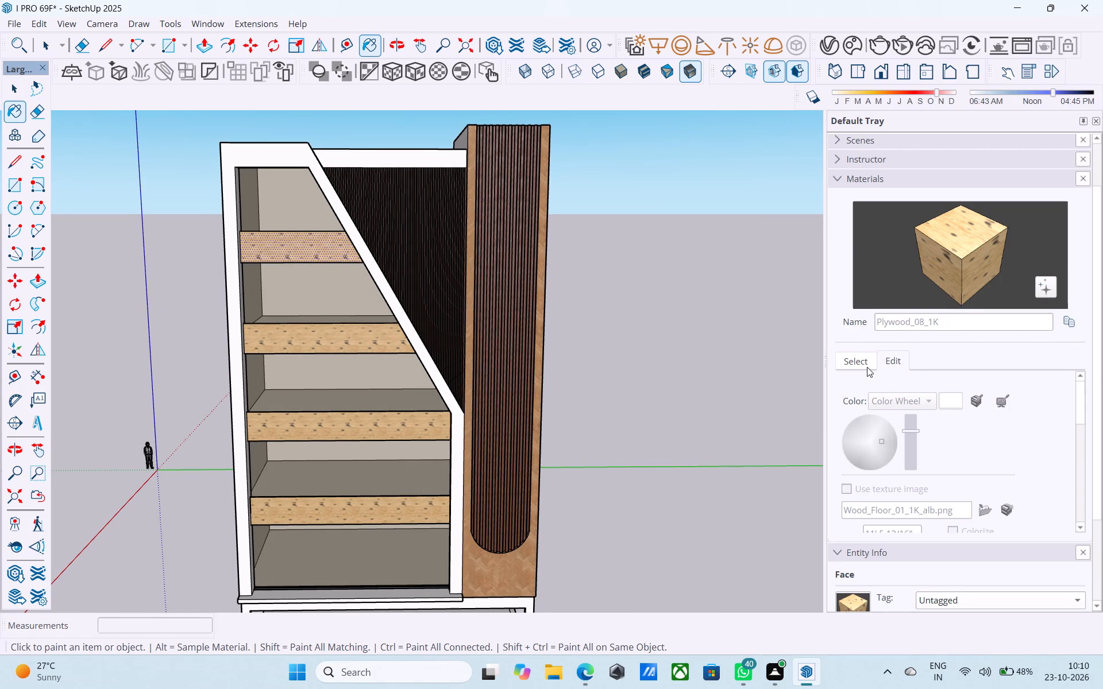
click(939, 266)
click(356, 326)
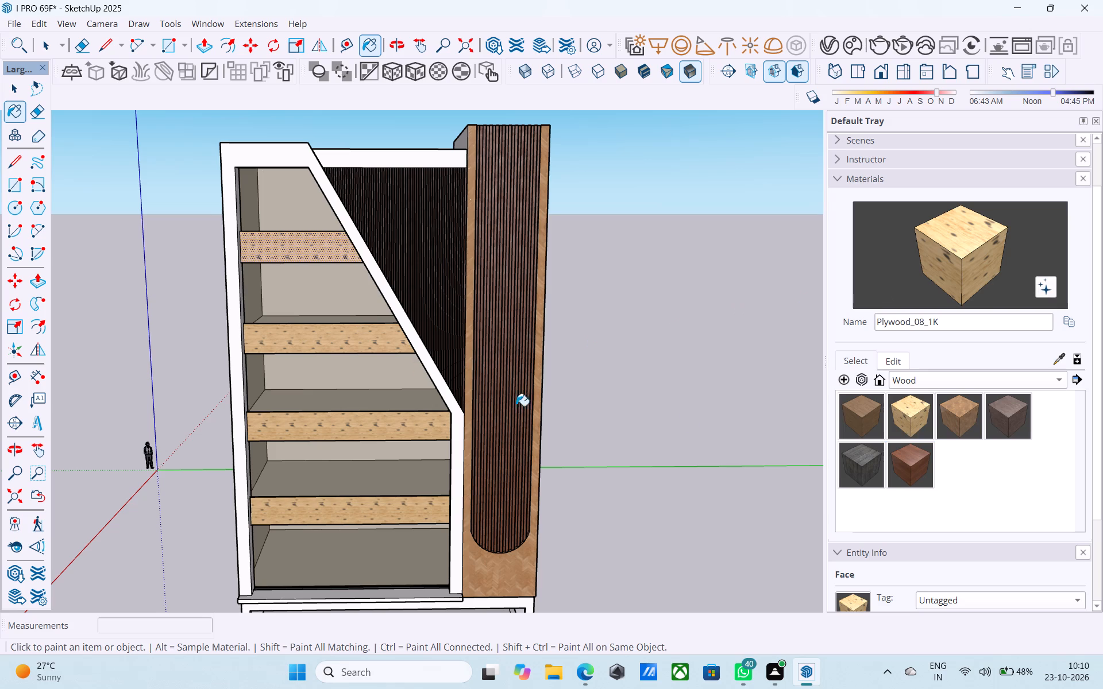
click(892, 359)
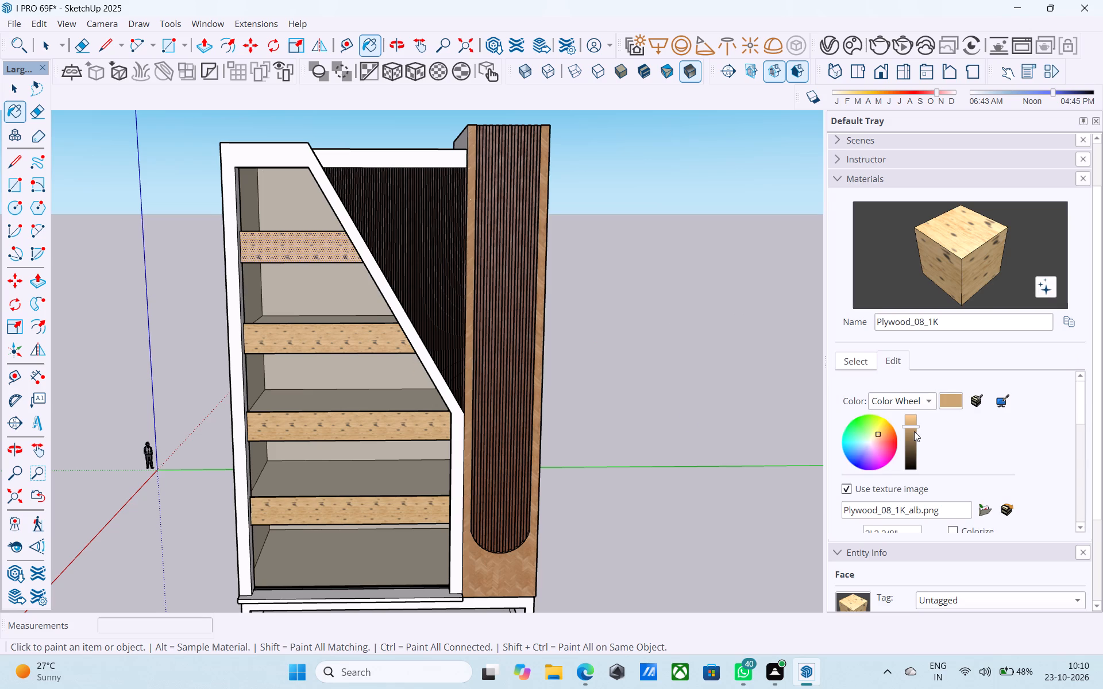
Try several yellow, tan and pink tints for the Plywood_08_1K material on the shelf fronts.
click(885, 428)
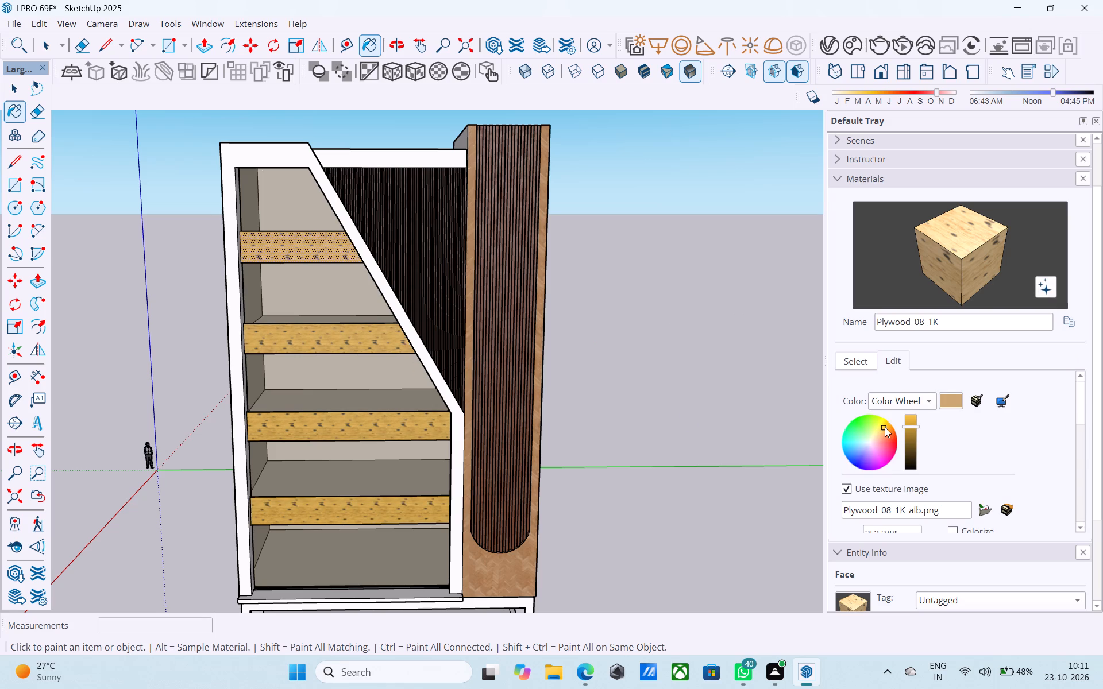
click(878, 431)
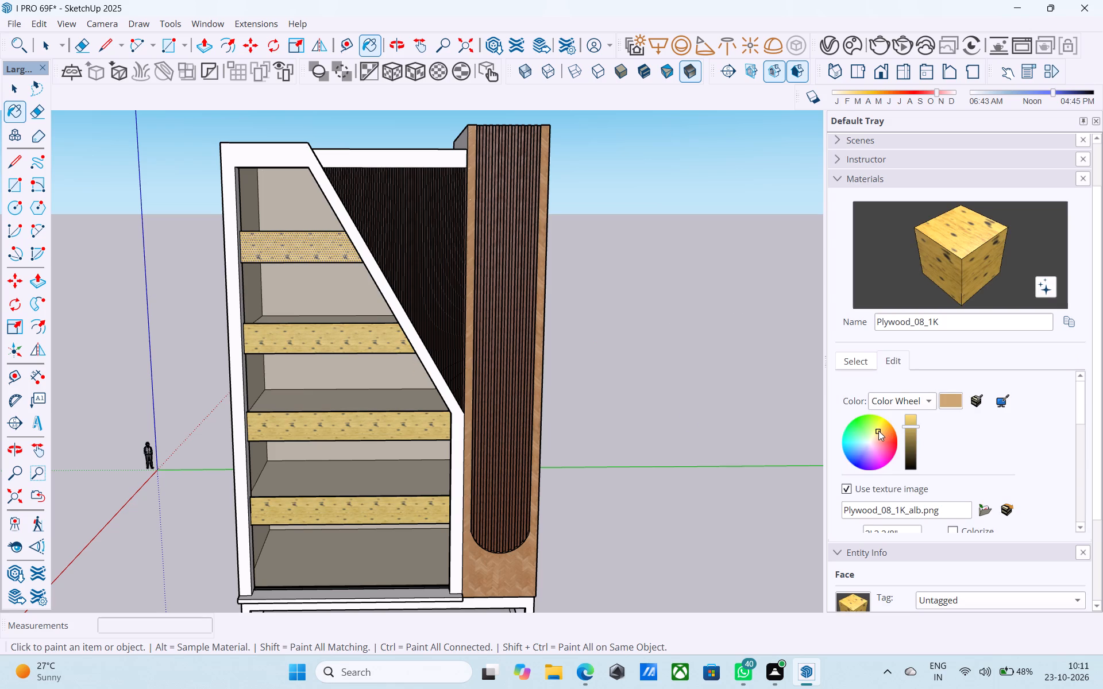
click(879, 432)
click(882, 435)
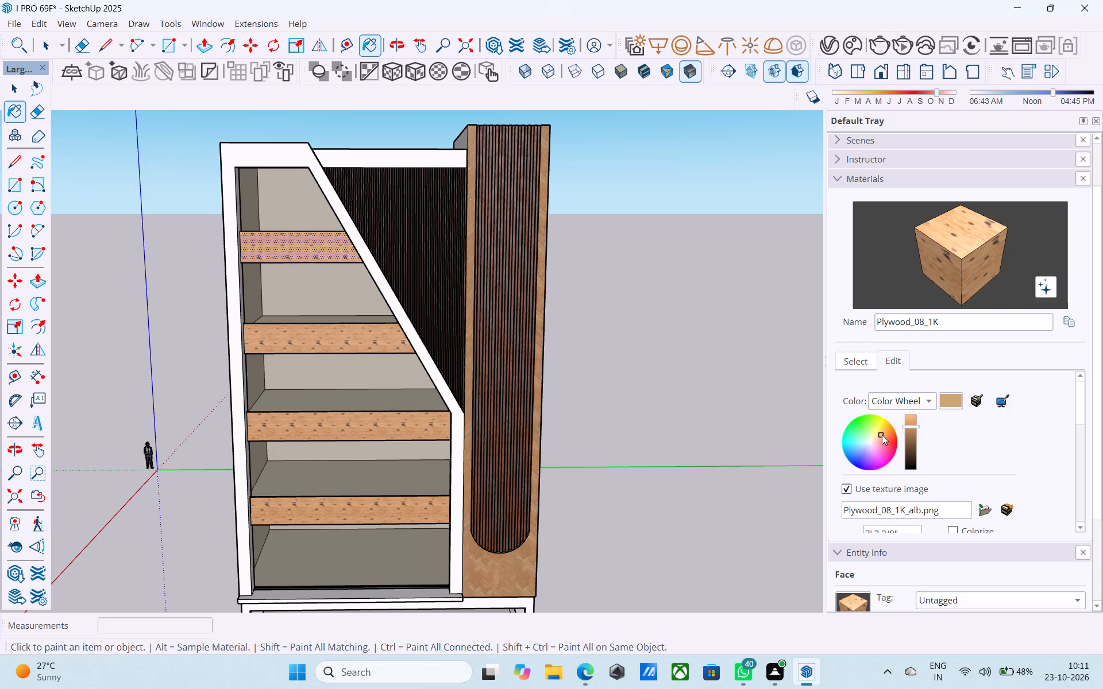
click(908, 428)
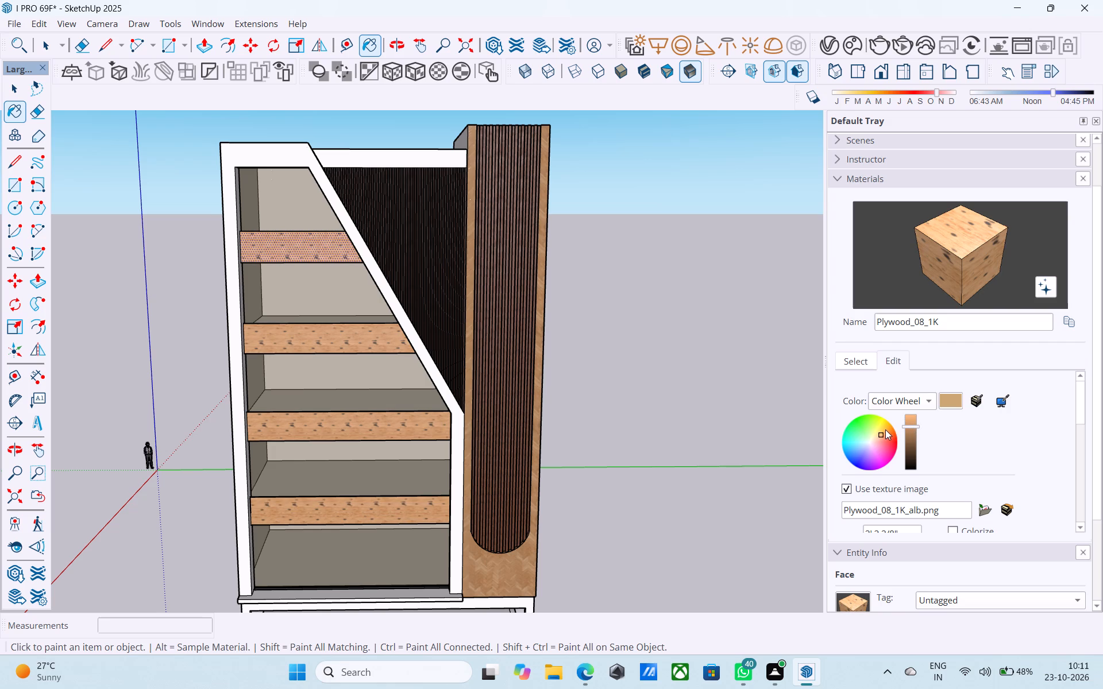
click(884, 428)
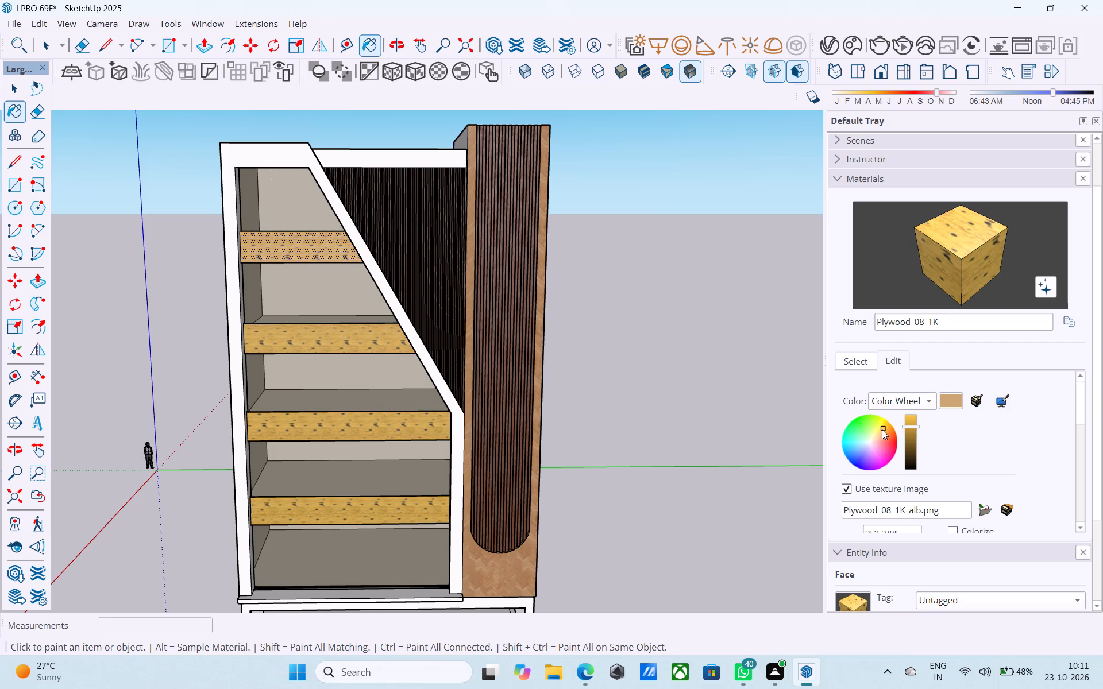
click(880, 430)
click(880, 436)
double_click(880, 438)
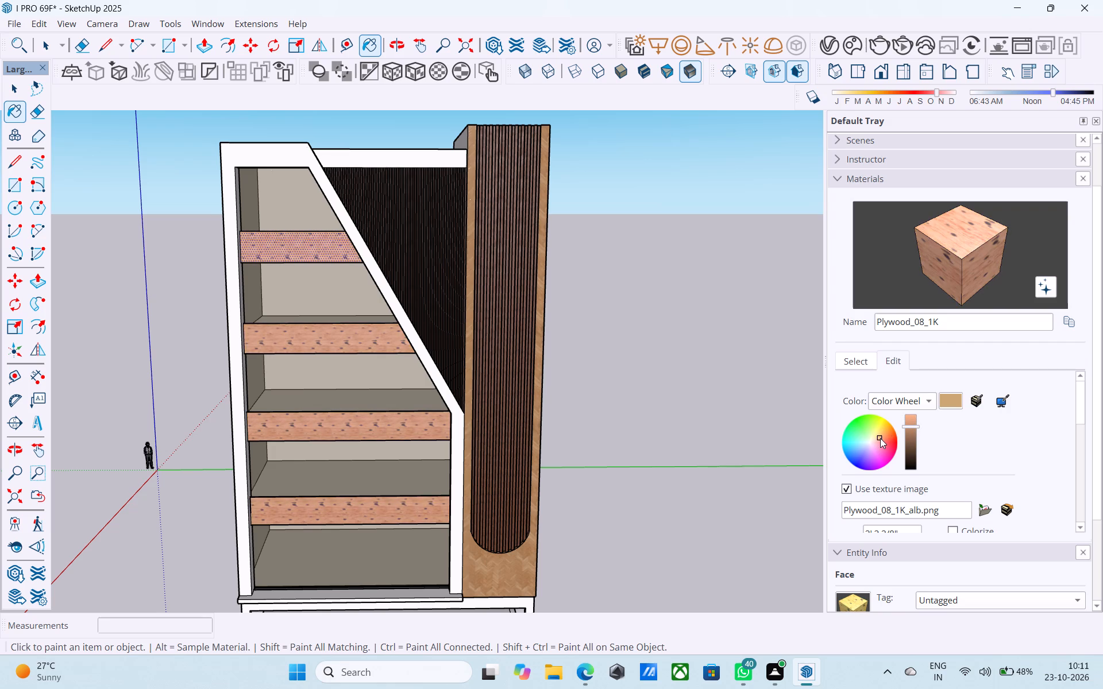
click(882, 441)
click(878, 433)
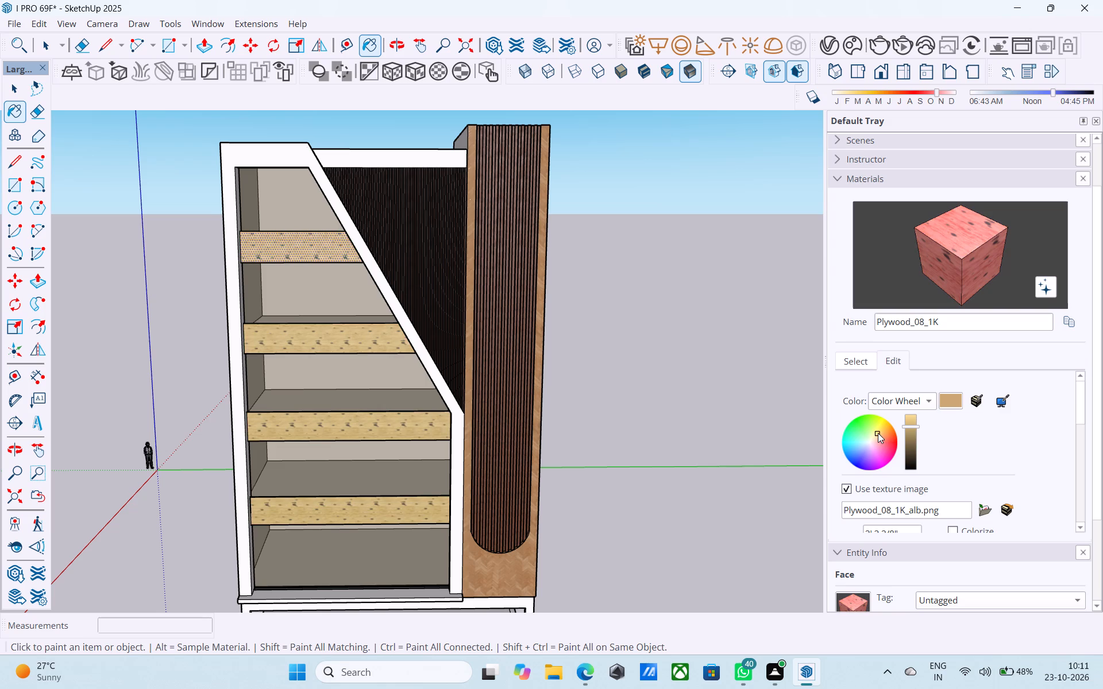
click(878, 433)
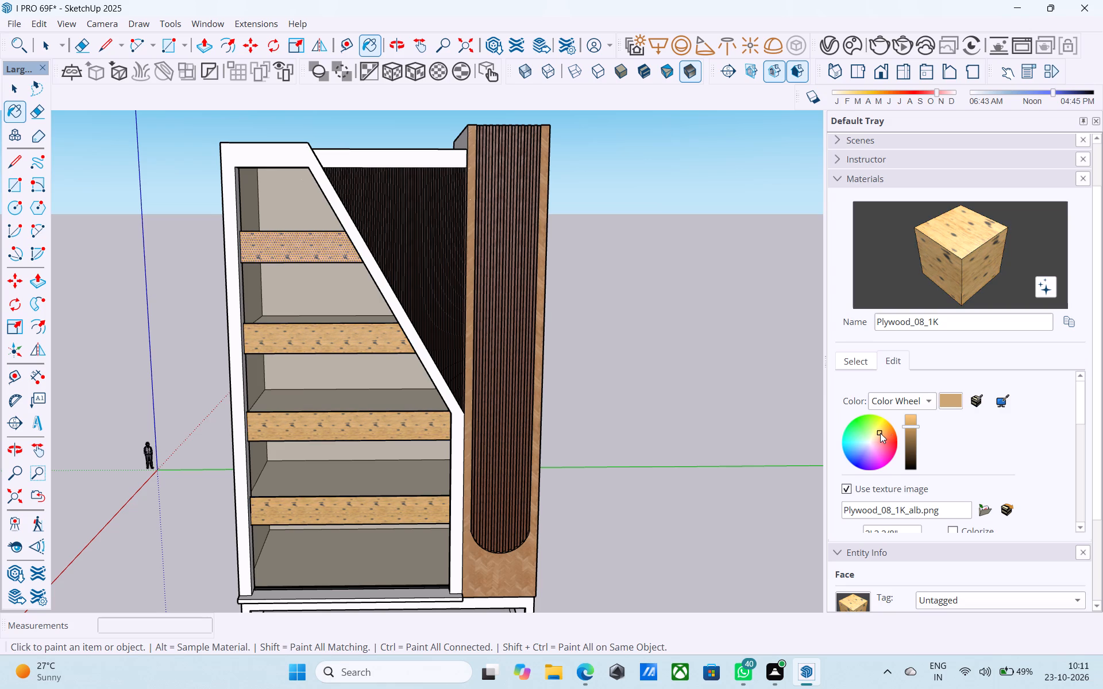
Try yellow, tan and orange tints for the shelf fronts' Plywood_08_1K material, settling on orange at full brightness.
scroll(720, 392, down, 6)
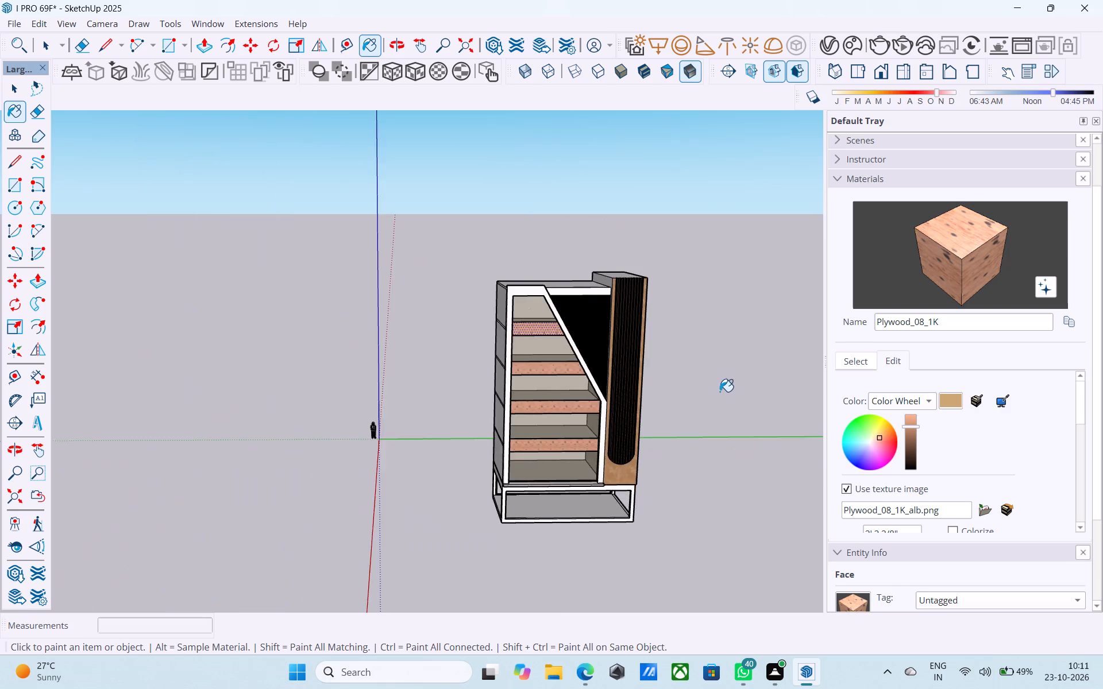
scroll(752, 405, up, 5)
scroll(865, 450, up, 3)
scroll(898, 444, down, 3)
scroll(884, 467, up, 3)
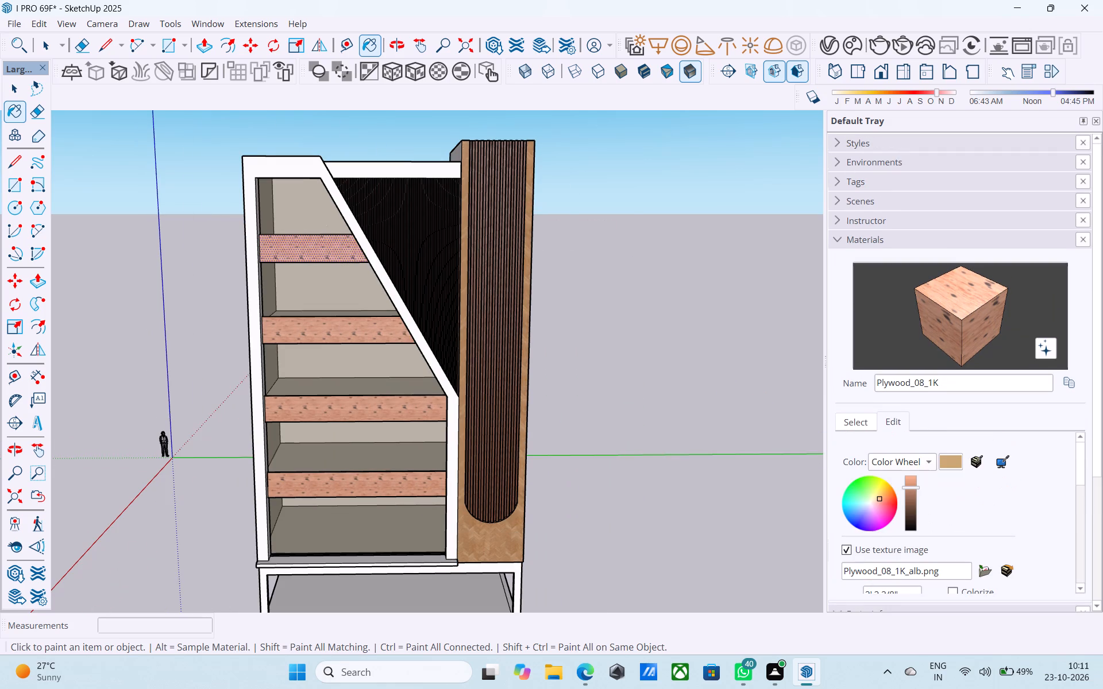
click(883, 489)
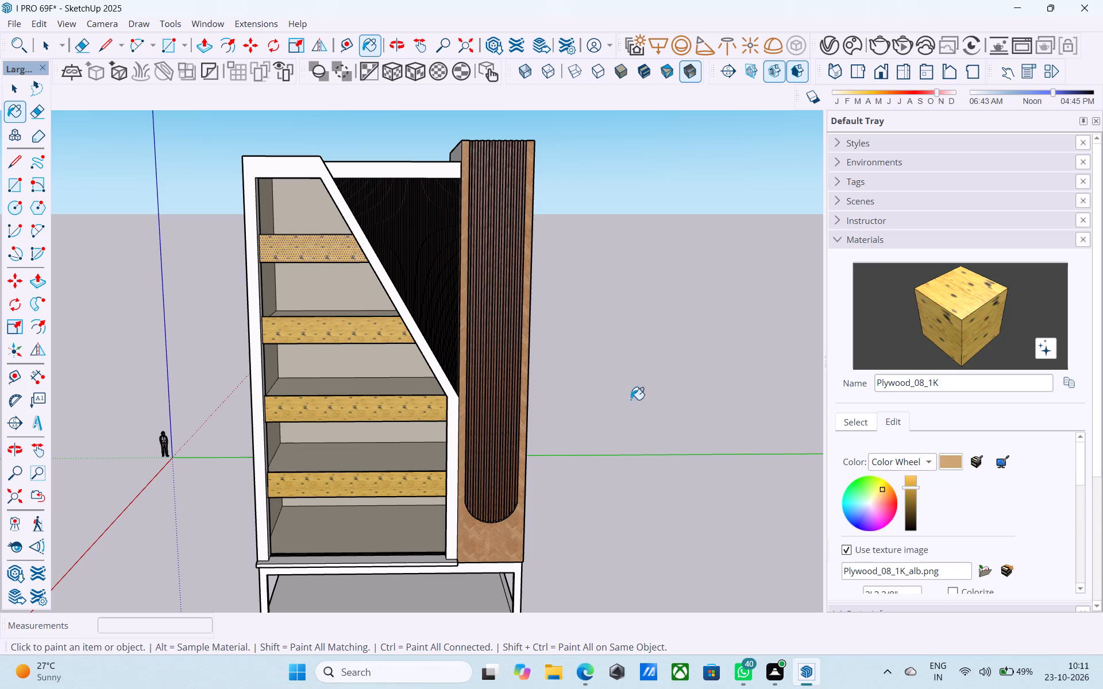
scroll(563, 371, down, 2)
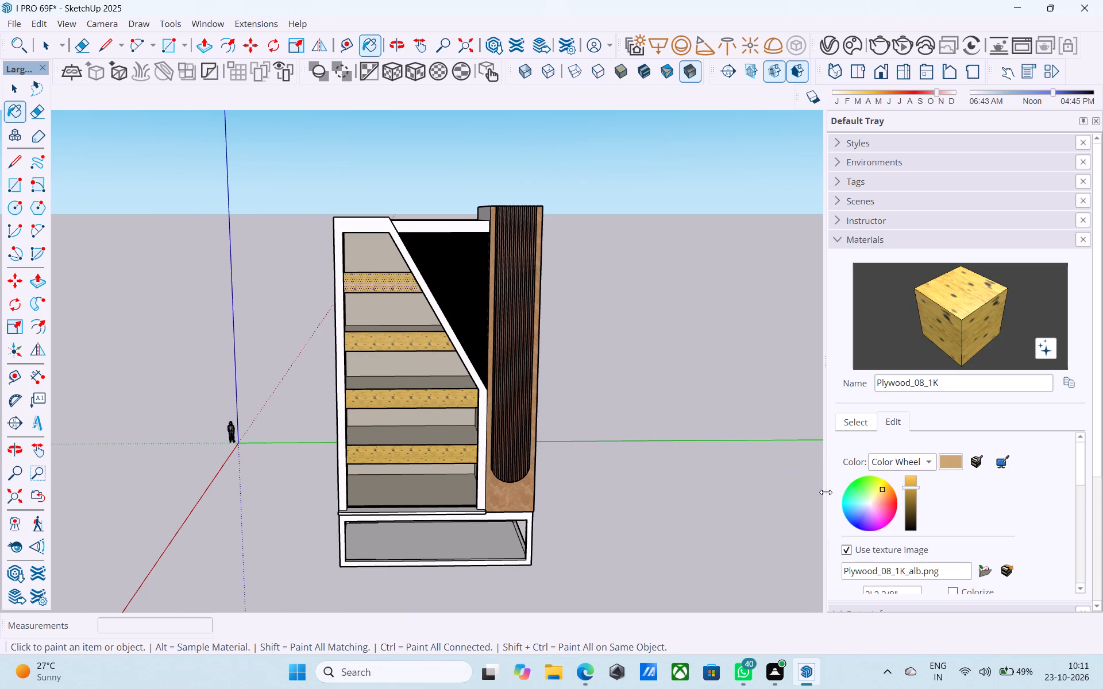
click(885, 493)
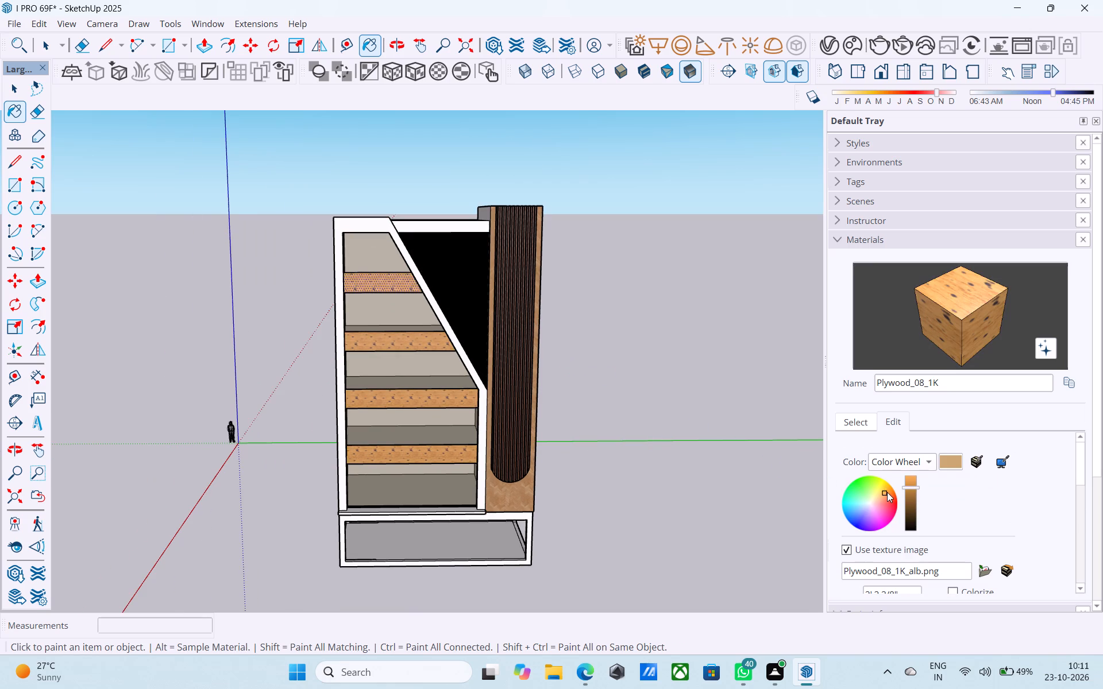
click(887, 495)
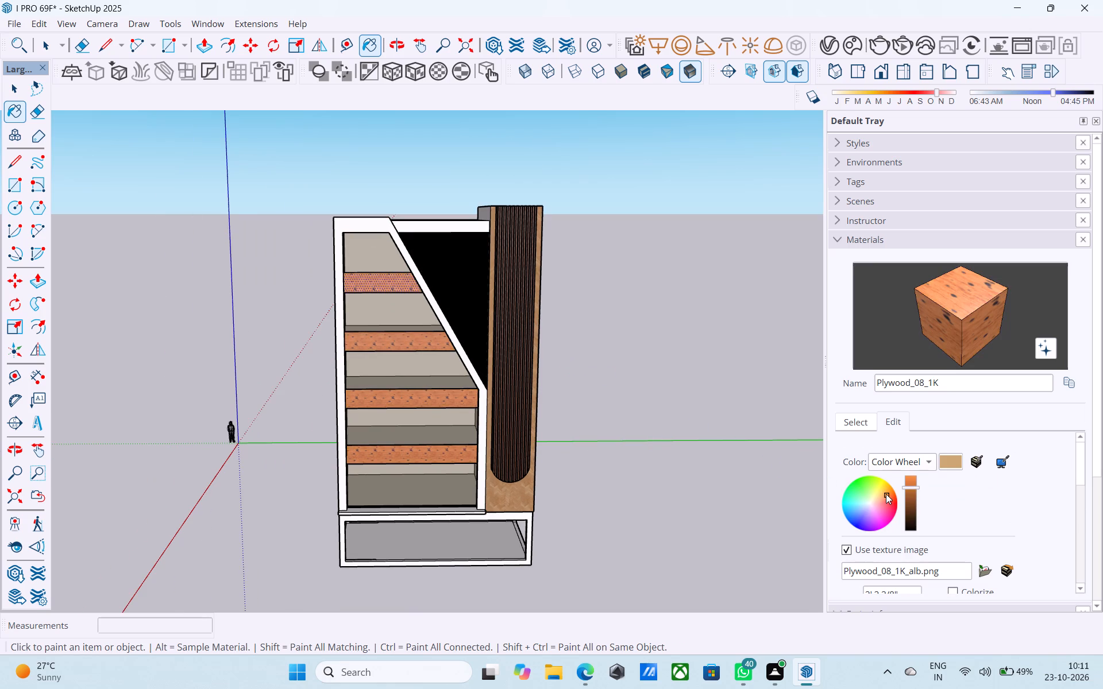
drag(907, 486, 909, 487)
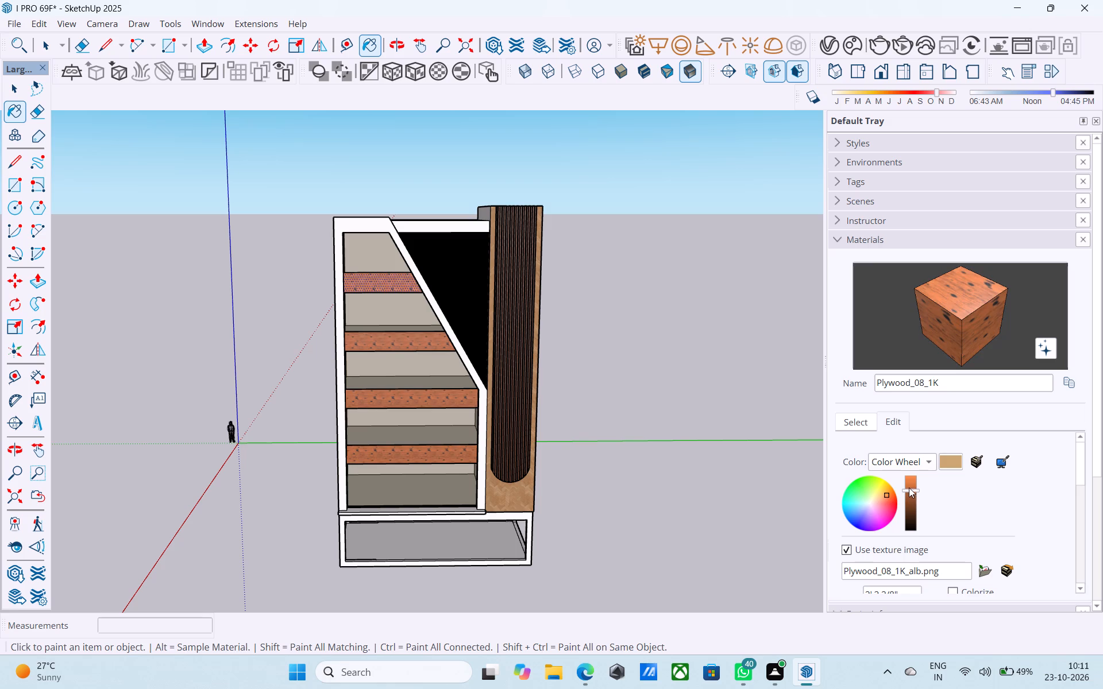
drag(909, 487, 907, 477)
Clear the selection of the top shelf front and save the model.
scroll(438, 369, down, 4)
middle_drag(411, 370, 387, 303)
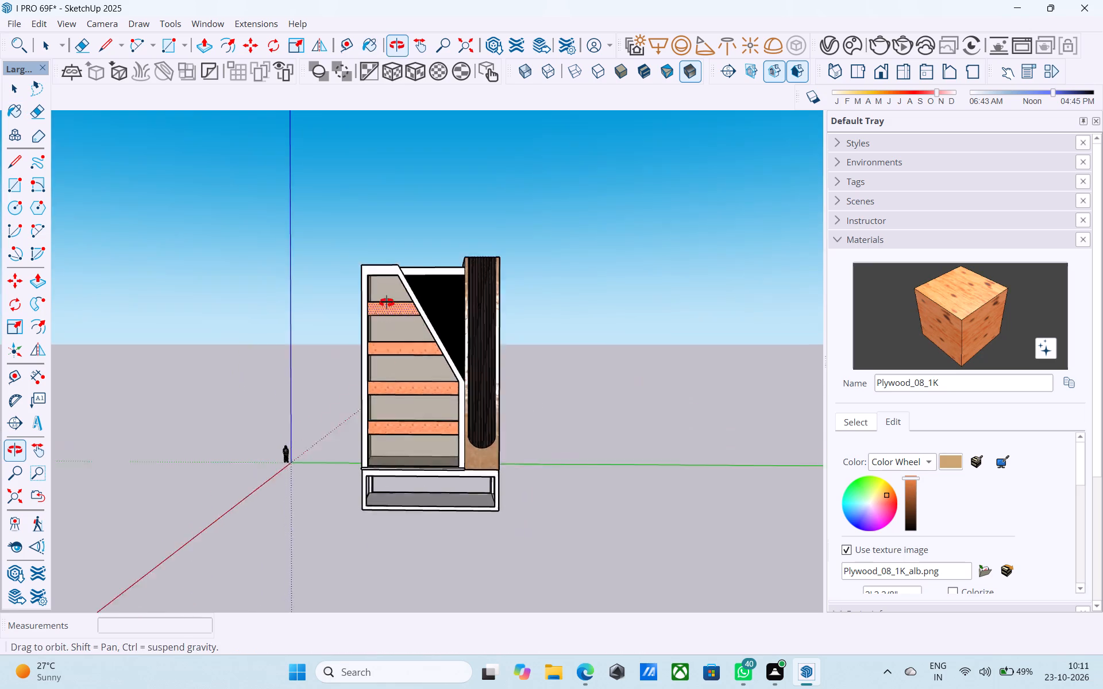
middle_drag(387, 303, 387, 301)
scroll(387, 301, up, 8)
scroll(389, 302, down, 9)
middle_drag(388, 301, 380, 335)
scroll(377, 331, up, 7)
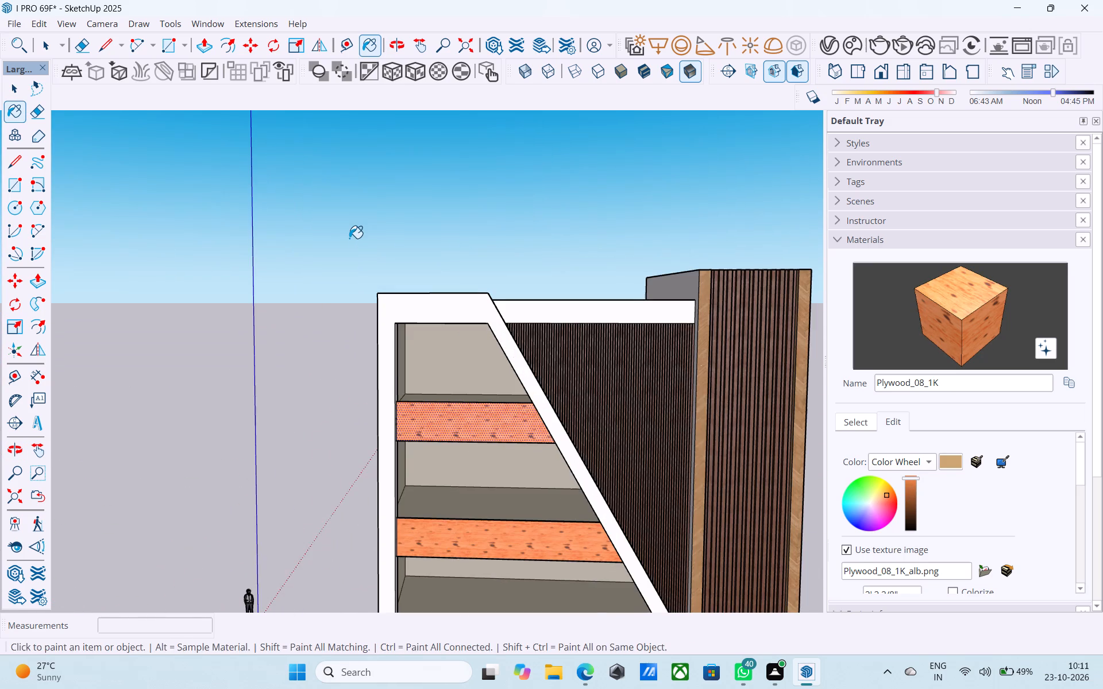
scroll(349, 238, down, 6)
middle_drag(351, 247, 398, 304)
key(space)
click(543, 271)
scroll(375, 277, up, 3)
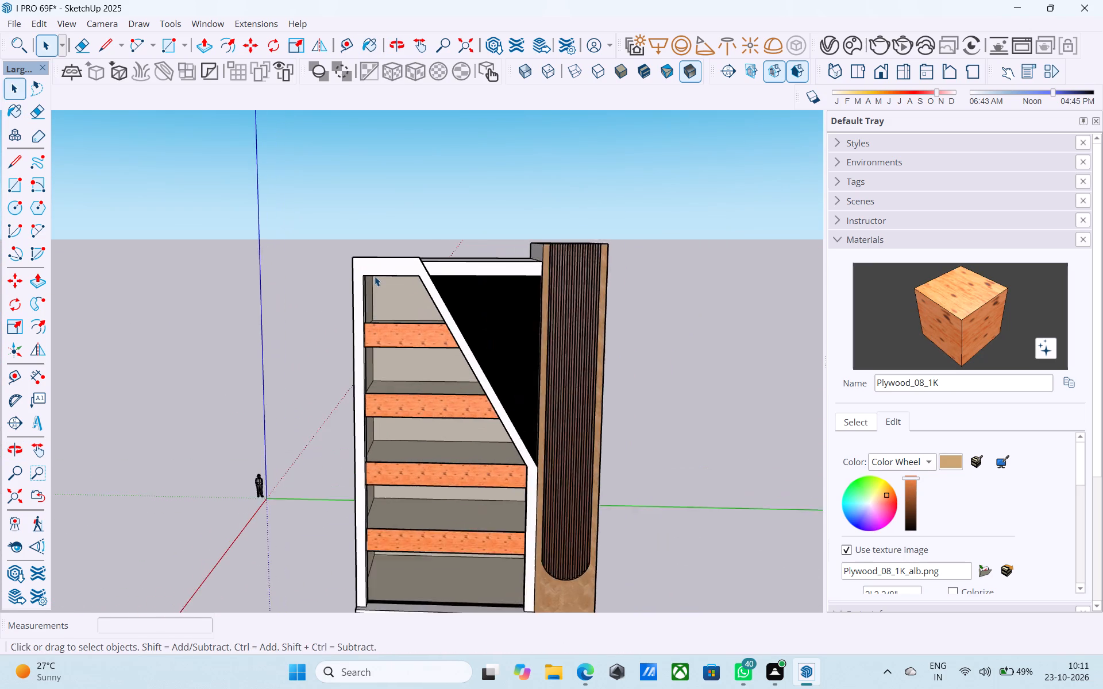
scroll(375, 276, up, 2)
key(ctrl+s)
Select the white diagonal frame's front face and examine the shelf unit's frame, base and column from several angles.
scroll(375, 276, down, 3)
middle_drag(375, 276, 379, 249)
scroll(379, 249, up, 4)
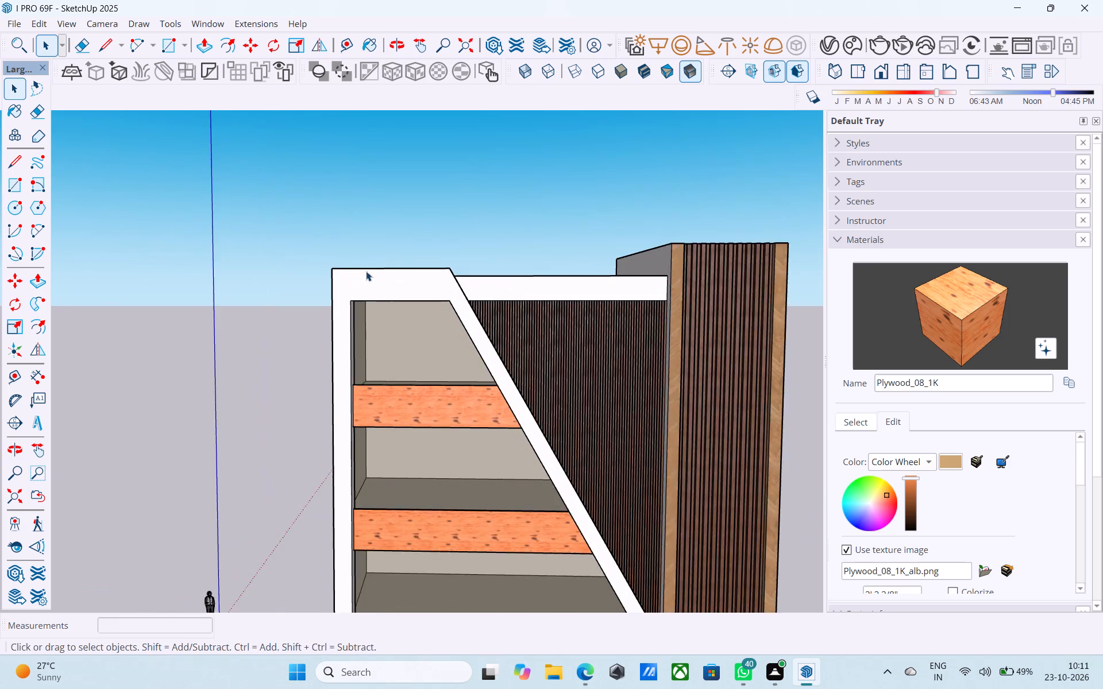
scroll(366, 271, up, 1)
click(362, 281)
scroll(342, 224, down, 12)
middle_drag(344, 226, 346, 257)
scroll(346, 257, up, 6)
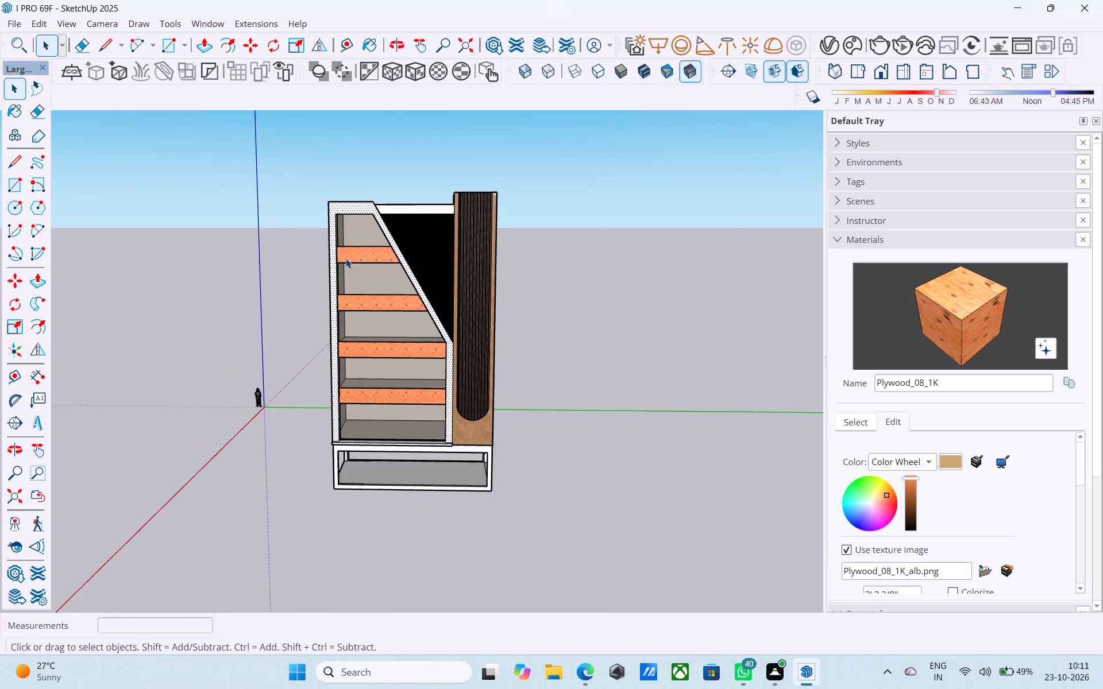
middle_drag(346, 258, 403, 246)
scroll(403, 247, up, 4)
middle_drag(404, 249, 387, 243)
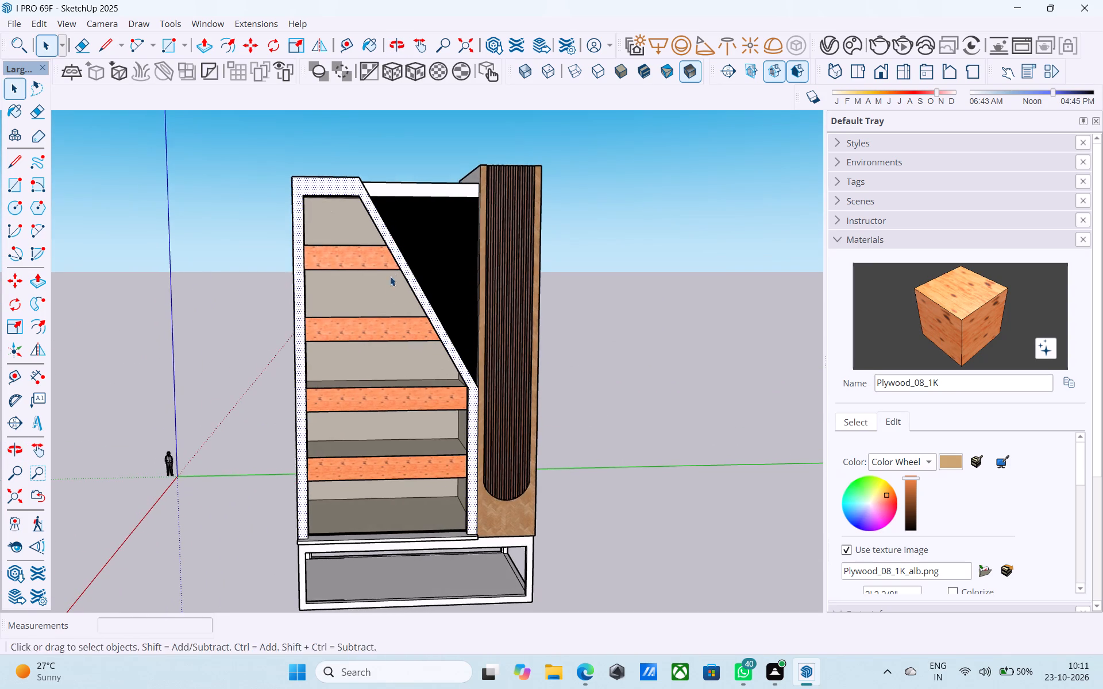
scroll(391, 285, down, 4)
middle_drag(388, 317, 314, 323)
scroll(371, 401, up, 6)
scroll(372, 429, down, 5)
key(space)
middle_drag(367, 470, 338, 454)
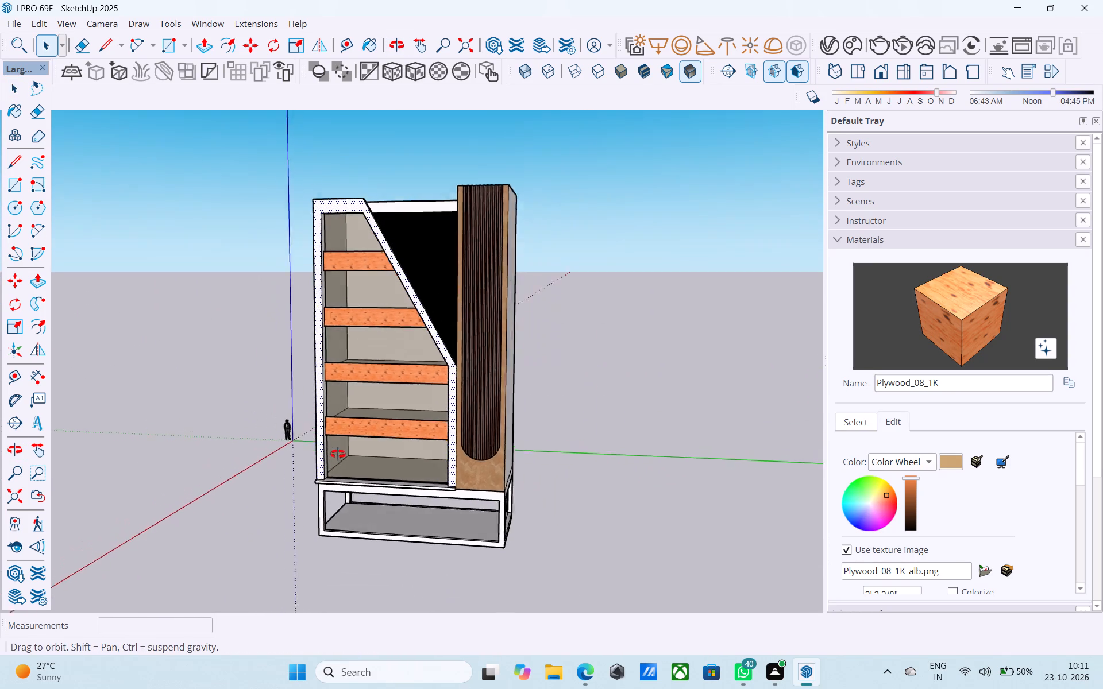
middle_drag(338, 454, 272, 448)
scroll(437, 475, up, 5)
scroll(369, 477, up, 1)
middle_drag(368, 476, 432, 496)
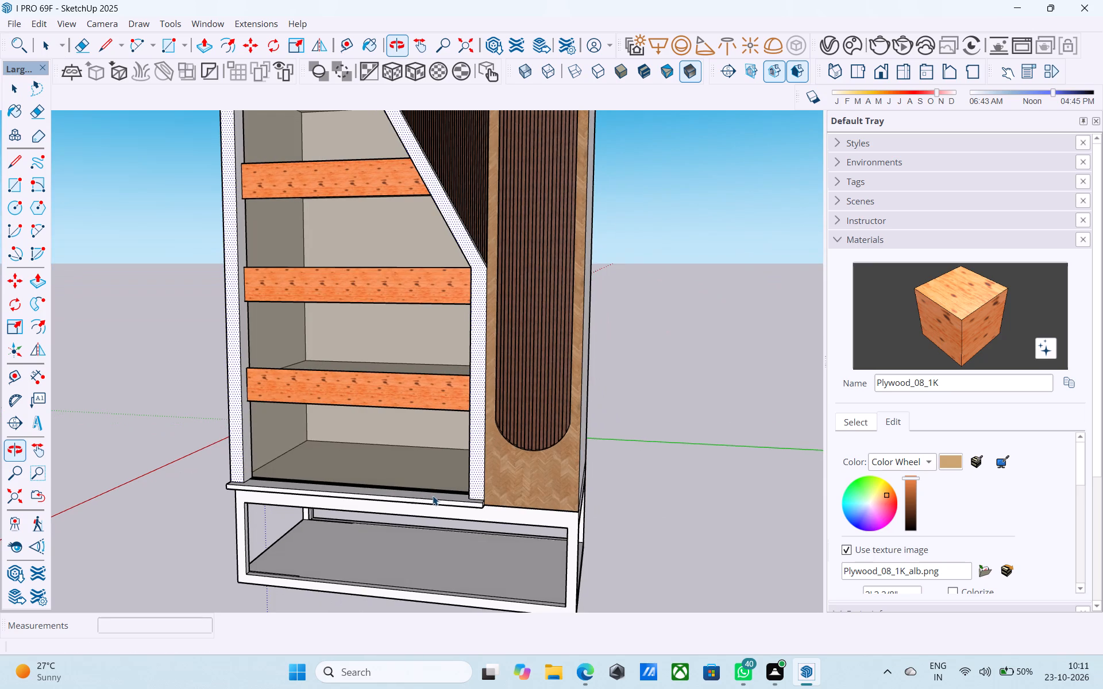
scroll(395, 412, down, 6)
middle_drag(395, 417, 430, 413)
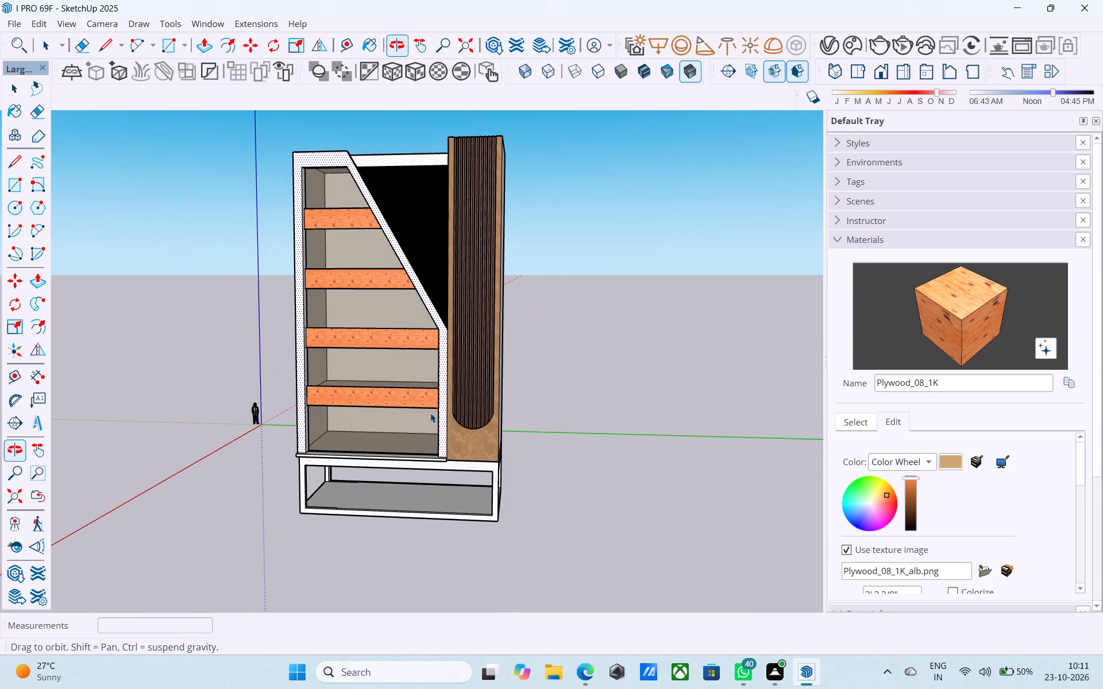
scroll(431, 413, down, 2)
middle_drag(431, 412, 466, 421)
scroll(475, 440, down, 3)
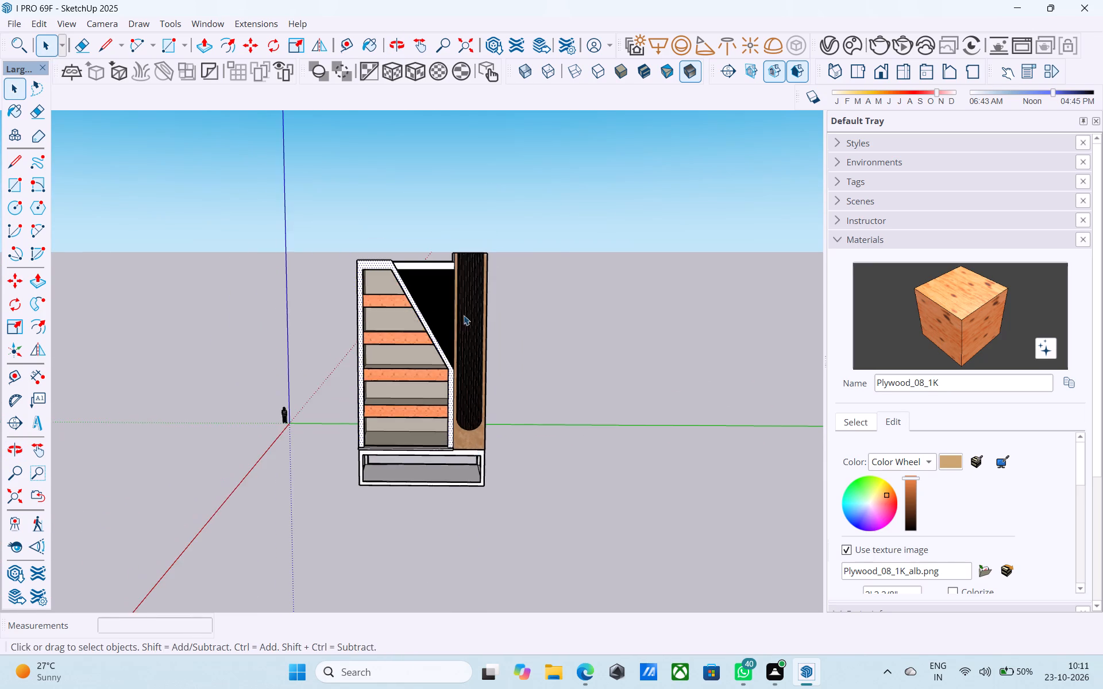
scroll(451, 257, up, 5)
middle_drag(444, 254, 439, 270)
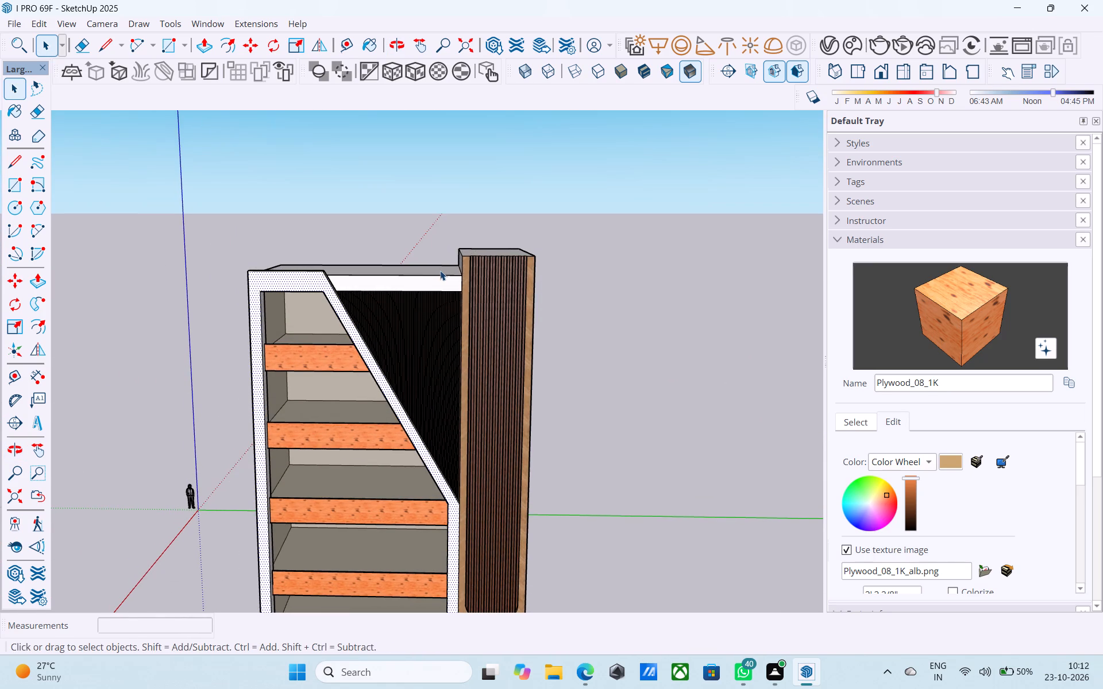
Push/Pull the tall fluted column's top face upward, entering 2' and revising the distance to 4'.
middle_drag(440, 271, 475, 363)
middle_drag(477, 336, 478, 337)
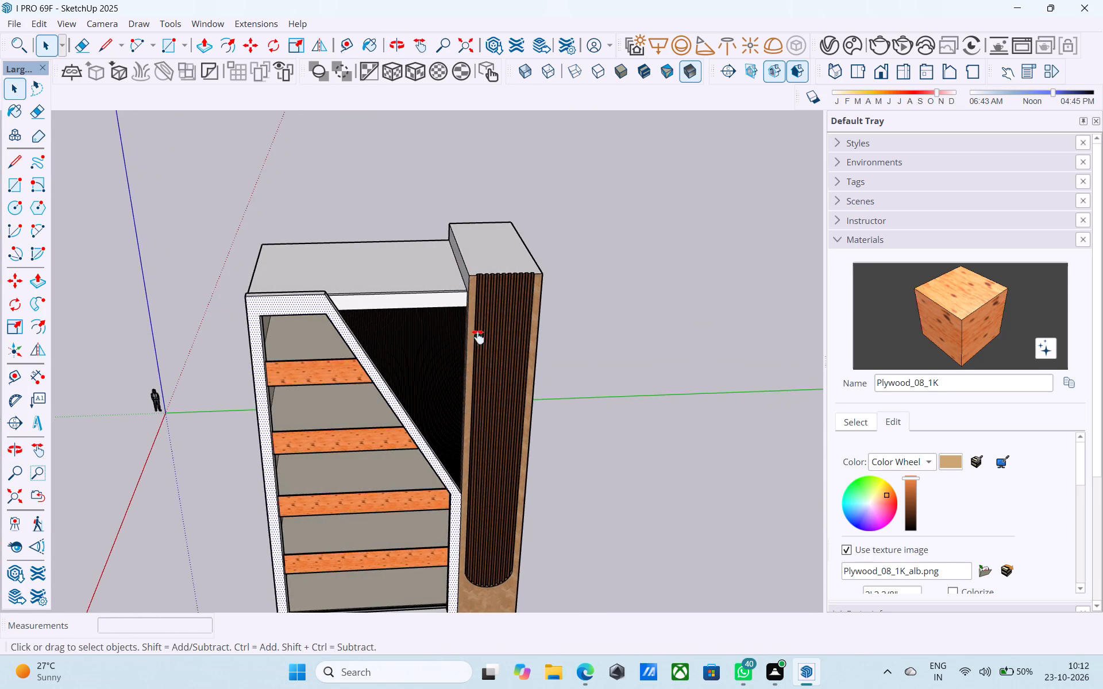
middle_drag(478, 337, 508, 384)
scroll(514, 346, up, 6)
middle_drag(517, 292, 519, 365)
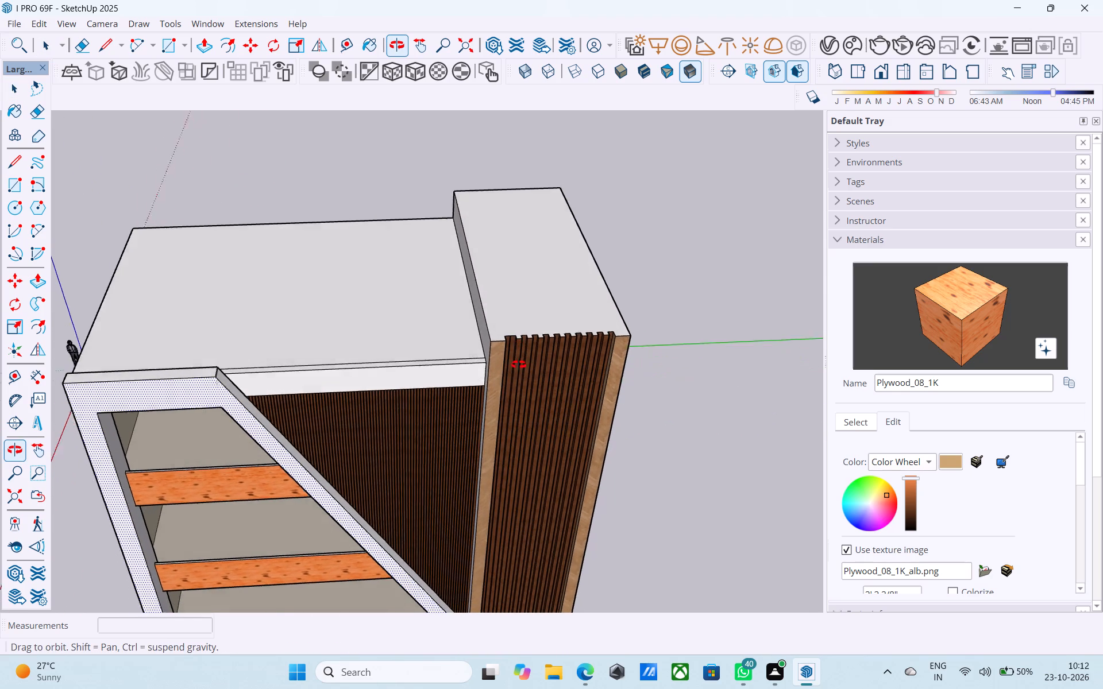
middle_drag(519, 365, 519, 365)
key(l)
scroll(520, 344, up, 6)
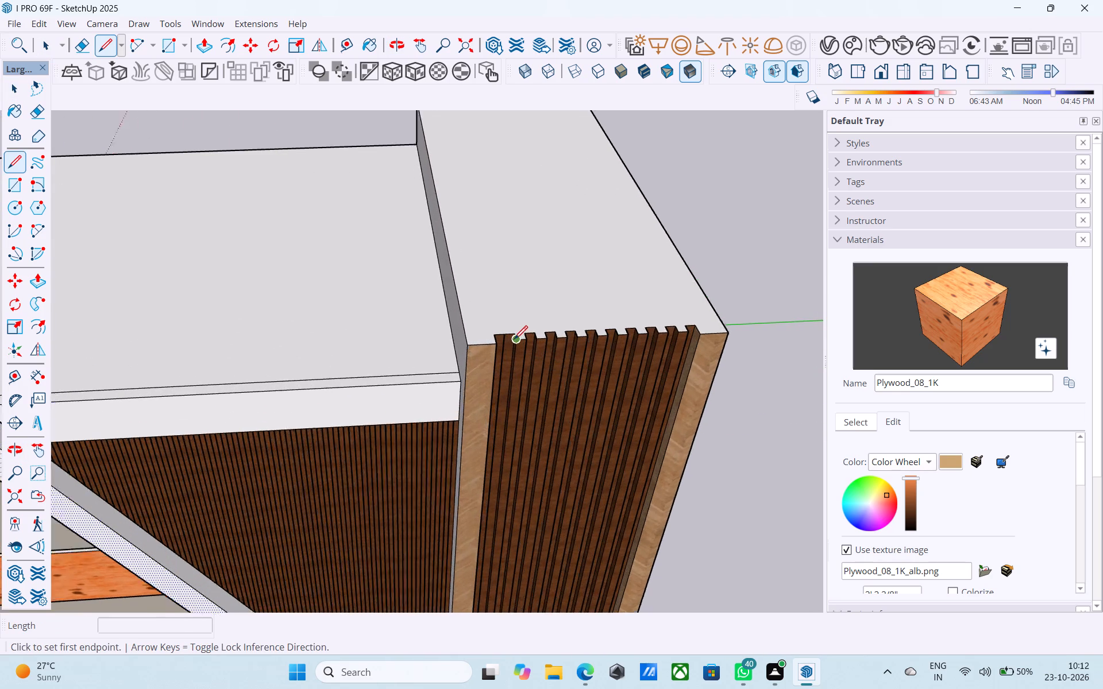
scroll(514, 340, up, 4)
key(space)
click(479, 326)
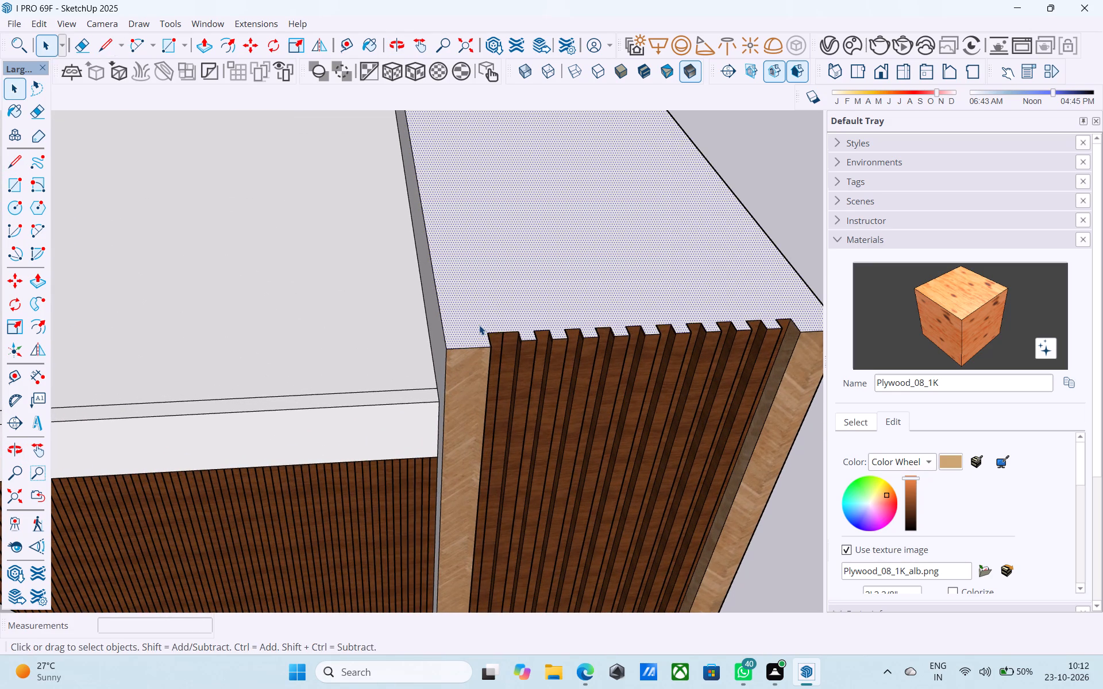
key(p)
click(479, 326)
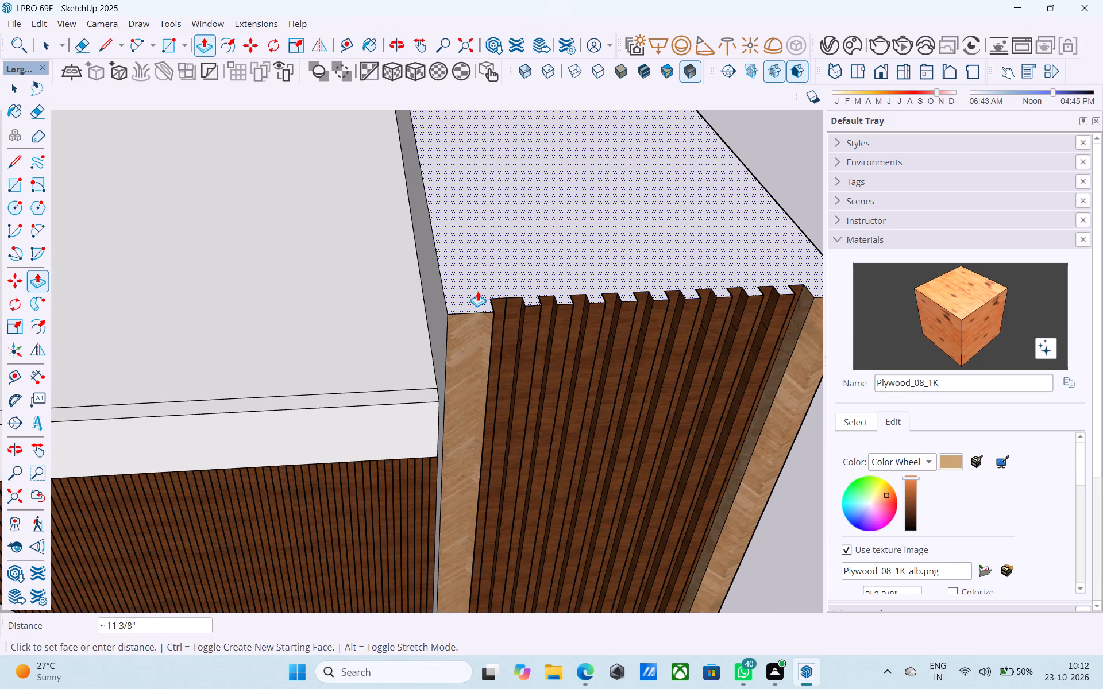
scroll(477, 291, down, 1)
middle_drag(478, 291, 461, 219)
scroll(461, 219, down, 9)
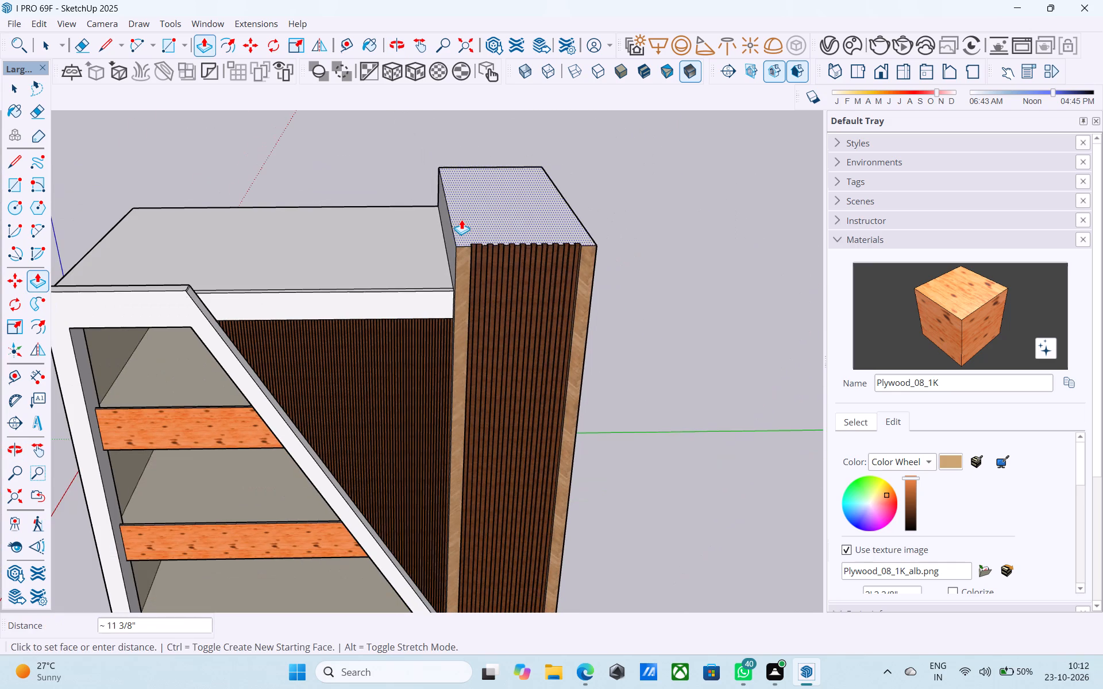
text(2')
key(Return)
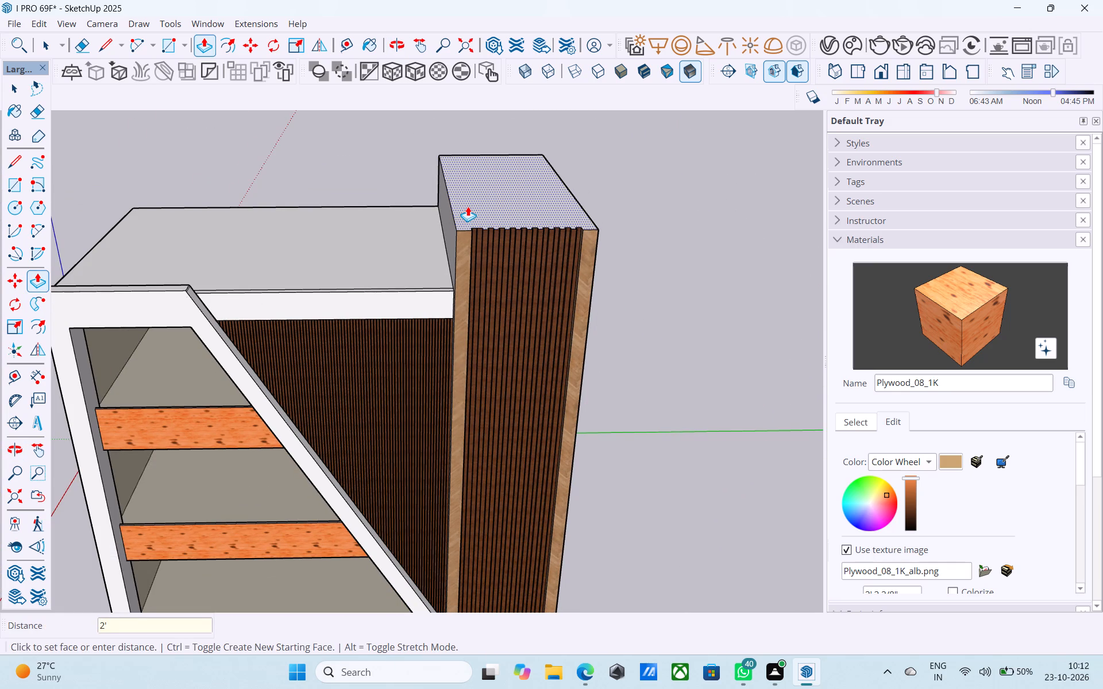
text(4')
key(Return)
Draw lines across the column's top along the back of the flutes, reaching both side edges to split off the front strip.
scroll(468, 206, down, 3)
shift+middle_drag(466, 214, 555, 354)
scroll(554, 351, up, 4)
key(space)
scroll(553, 349, up, 7)
middle_drag(545, 350, 510, 386)
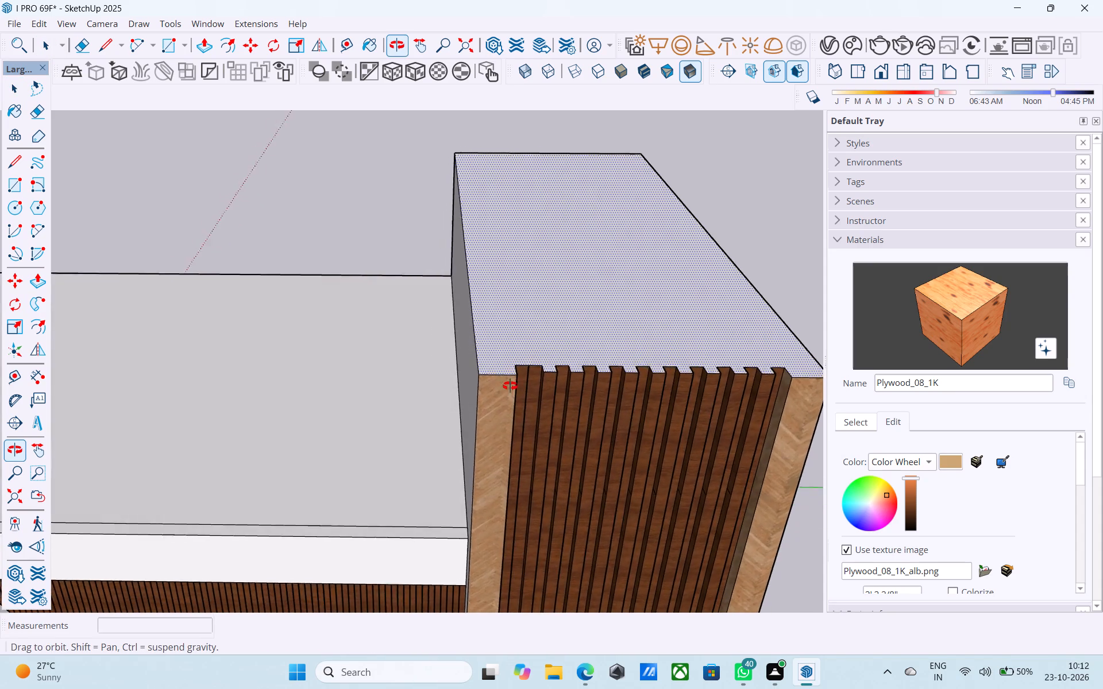
middle_drag(510, 386, 516, 435)
scroll(516, 435, up, 1)
key(l)
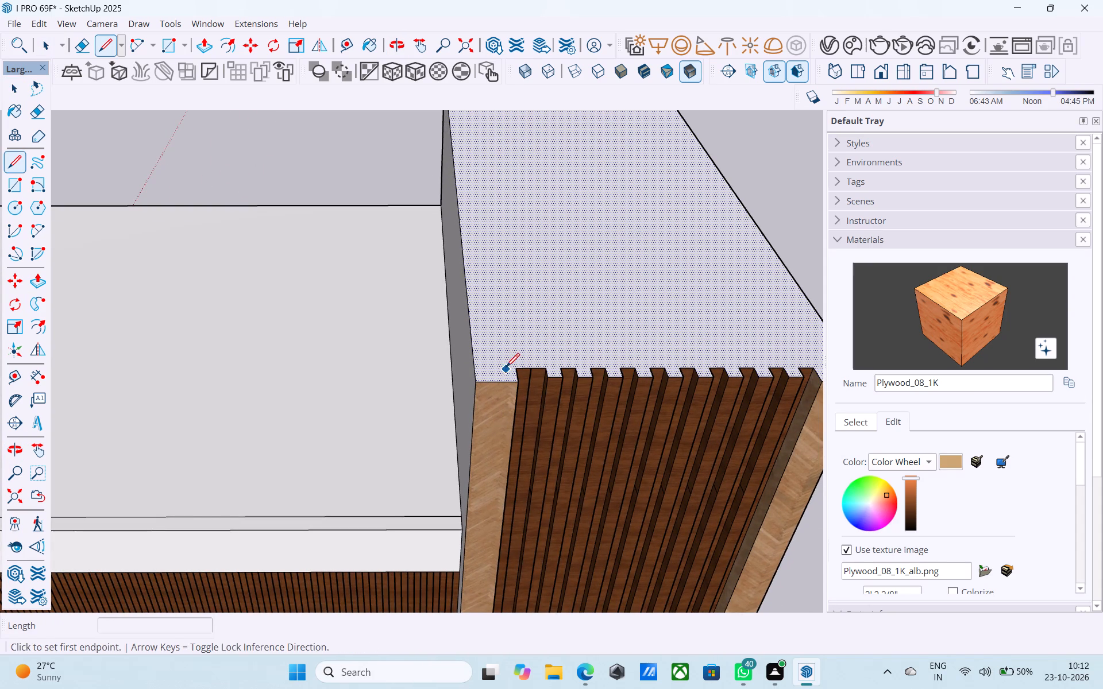
click(516, 369)
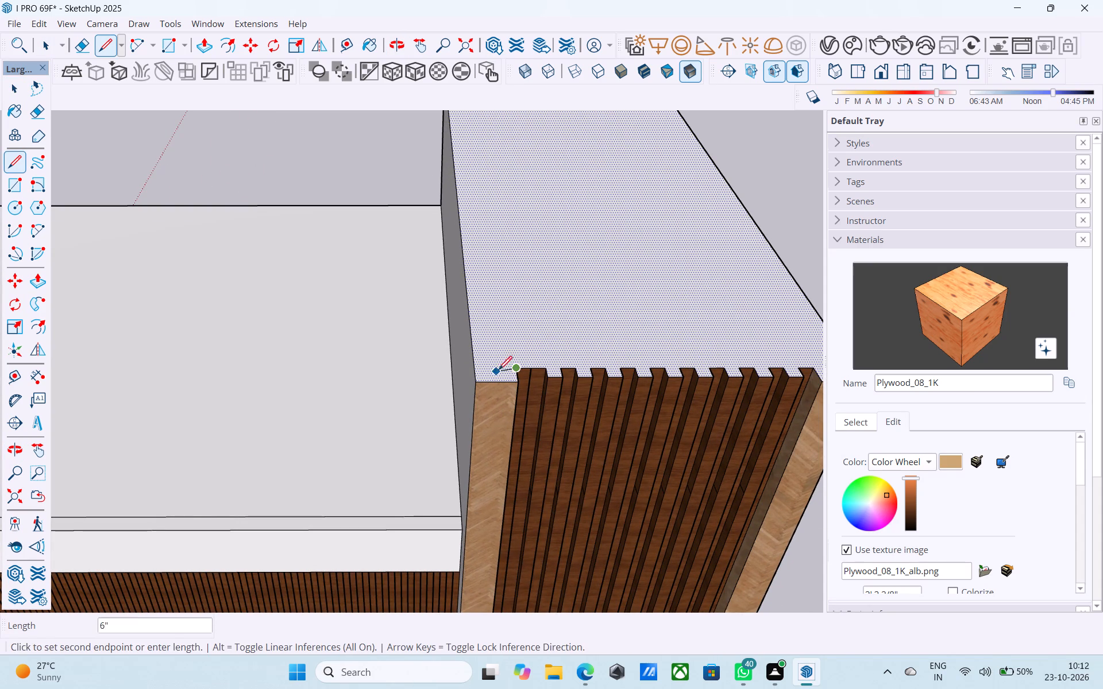
scroll(479, 366, up, 2)
key(Left)
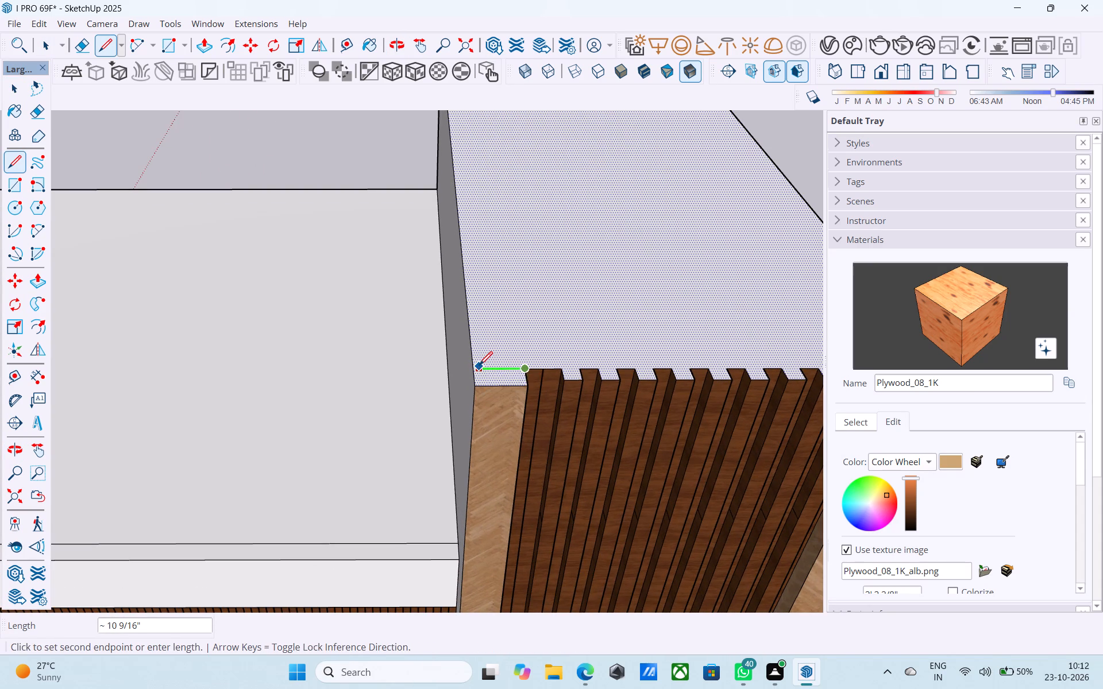
click(470, 367)
click(475, 374)
scroll(367, 386, down, 7)
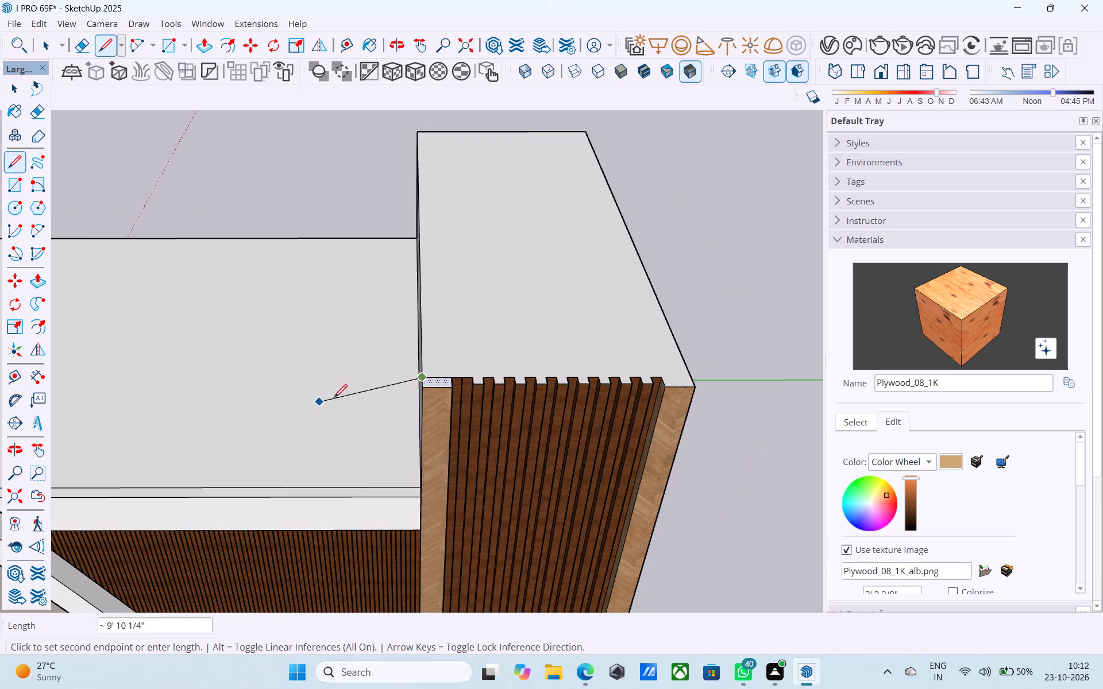
click(688, 377)
key(space)
Push/Pull the large top face behind the flutes up 6".
click(643, 348)
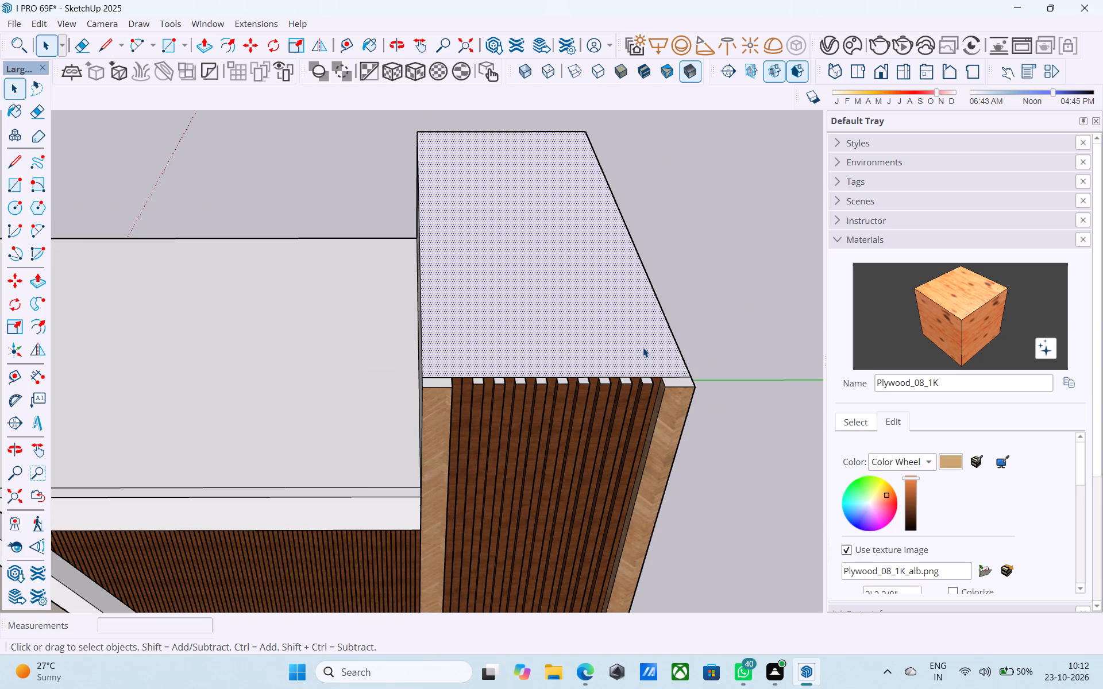
key(p)
click(641, 346)
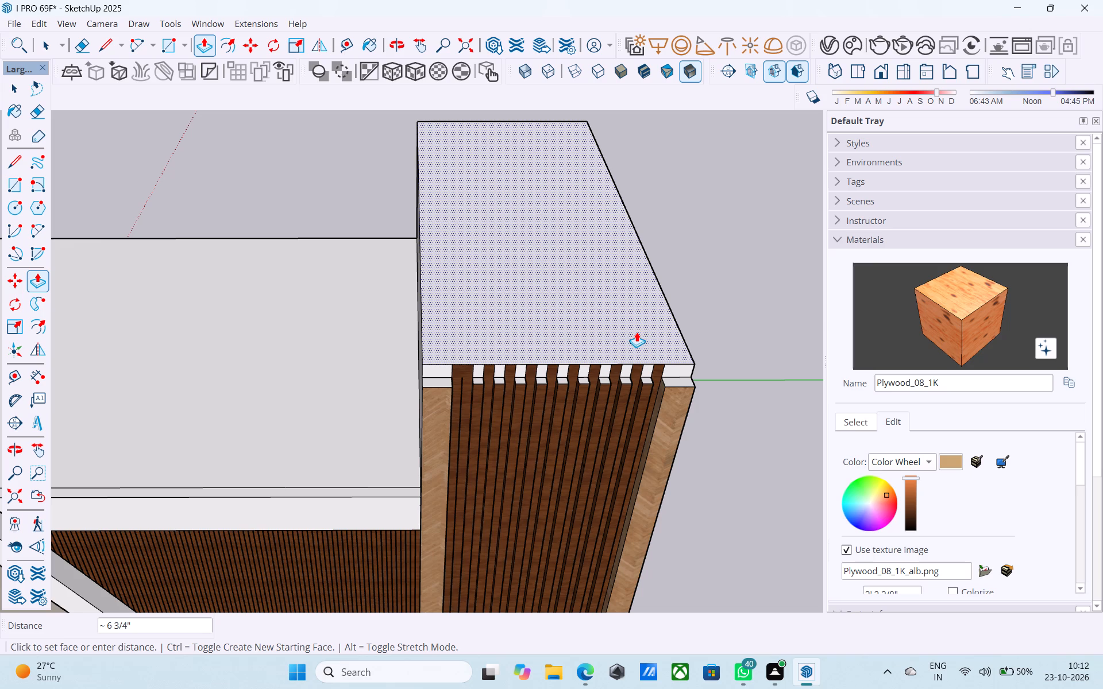
text(6")
key(Return)
key(space)
Draw a line across the raised block's front at flute-top level, from the first flute's corner to the opposite inner edge.
scroll(522, 387, up, 5)
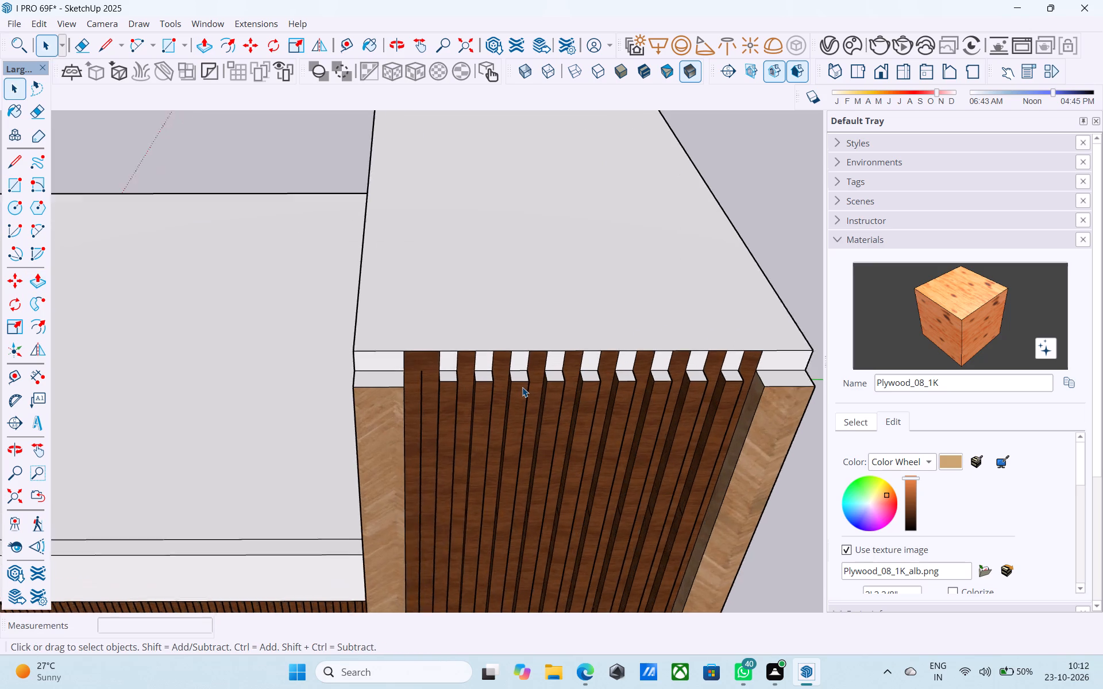
scroll(522, 387, up, 3)
key(l)
click(362, 364)
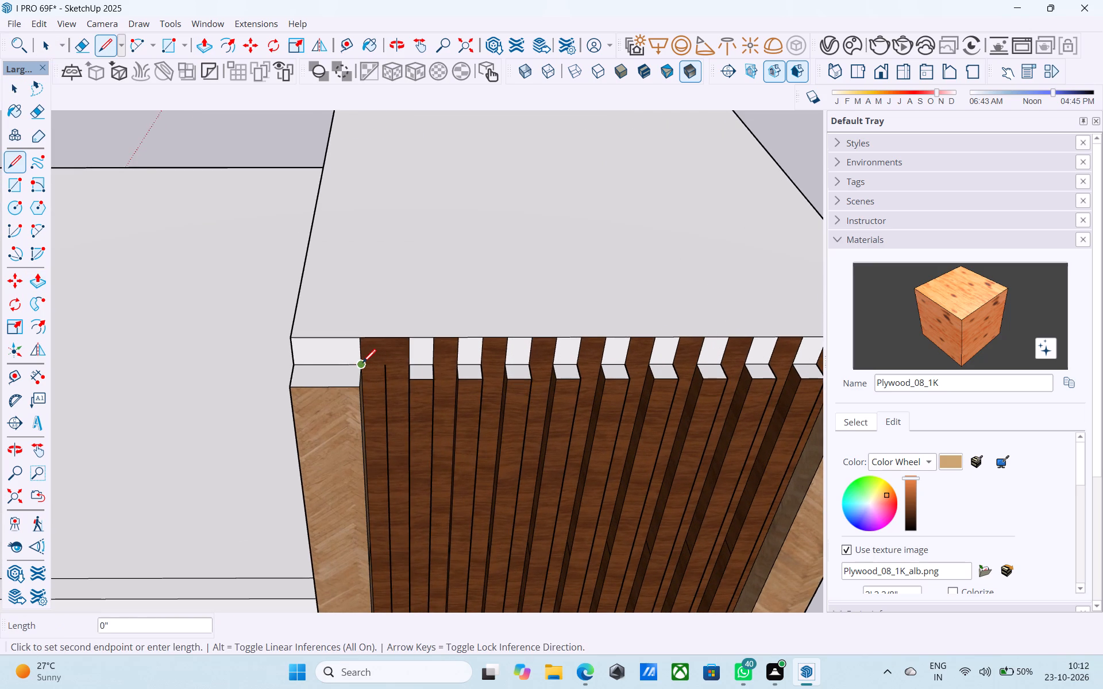
scroll(362, 364, down, 5)
click(665, 365)
key(space)
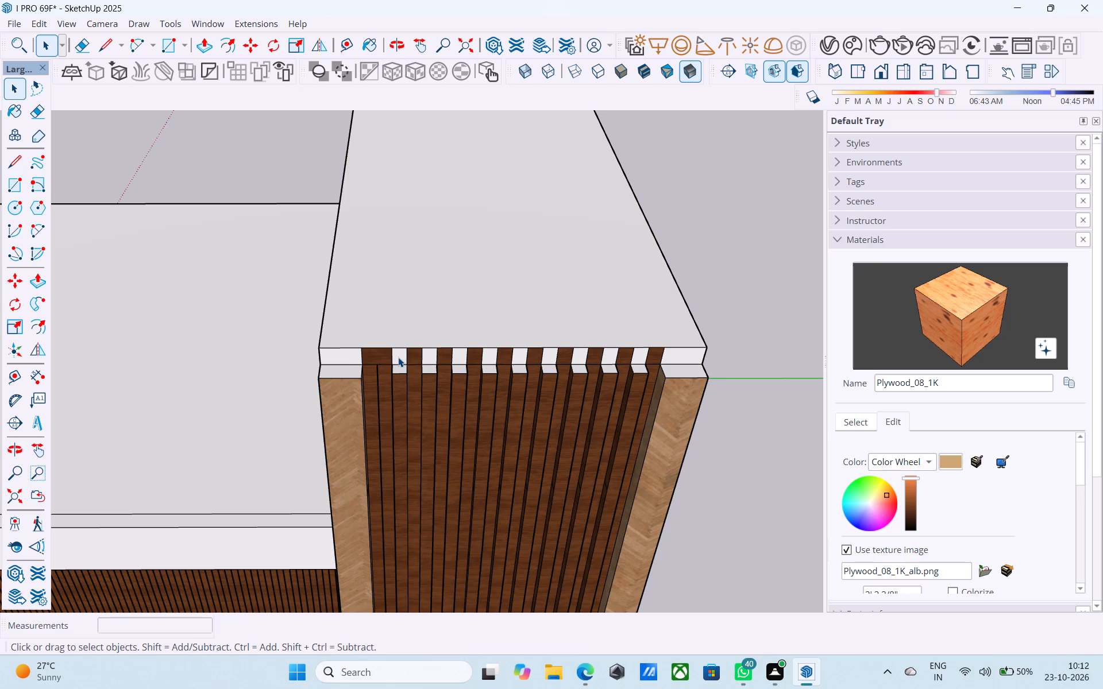
Erase the vertical lines on the raised block's front strip so it becomes one continuous dark veneer band above the flutes.
middle_drag(397, 355, 396, 328)
key(e)
scroll(386, 331, up, 7)
drag(356, 371, 322, 371)
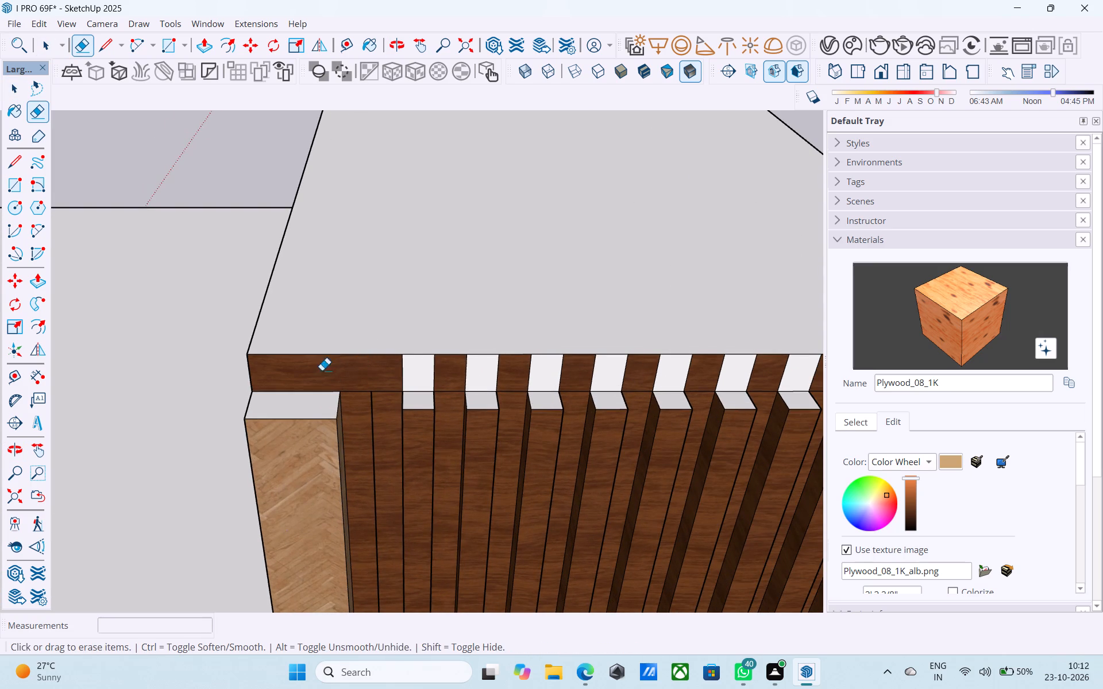
drag(412, 369, 391, 374)
drag(458, 373, 418, 383)
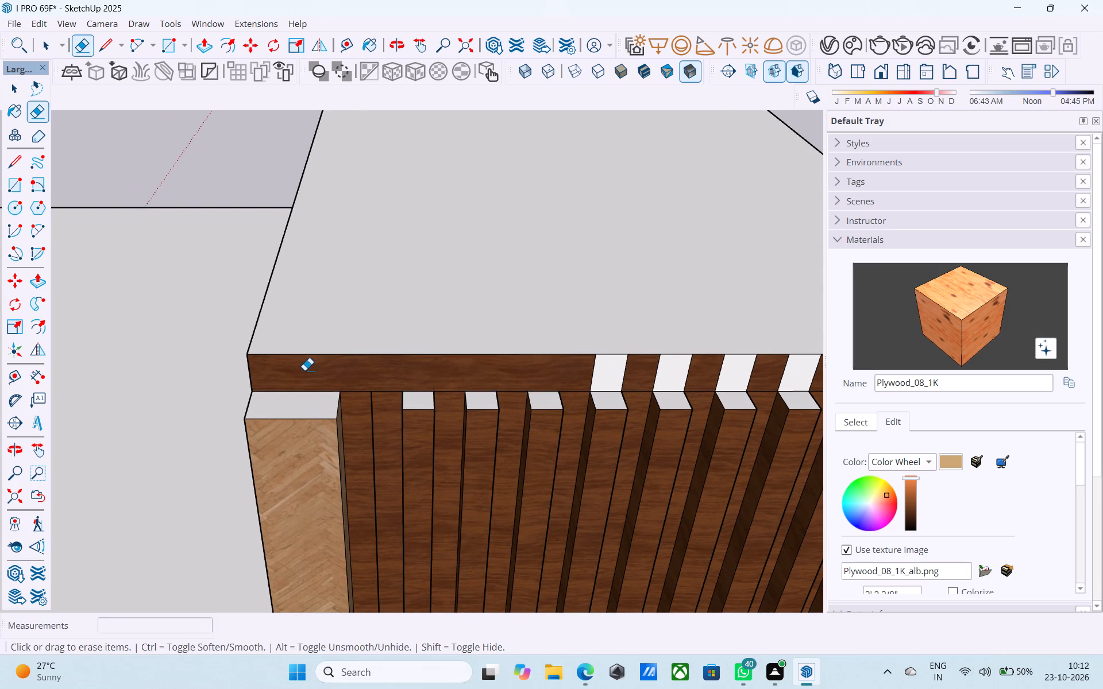
scroll(301, 370, down, 5)
scroll(469, 376, up, 5)
drag(466, 375, 672, 365)
scroll(275, 366, down, 6)
scroll(494, 374, up, 5)
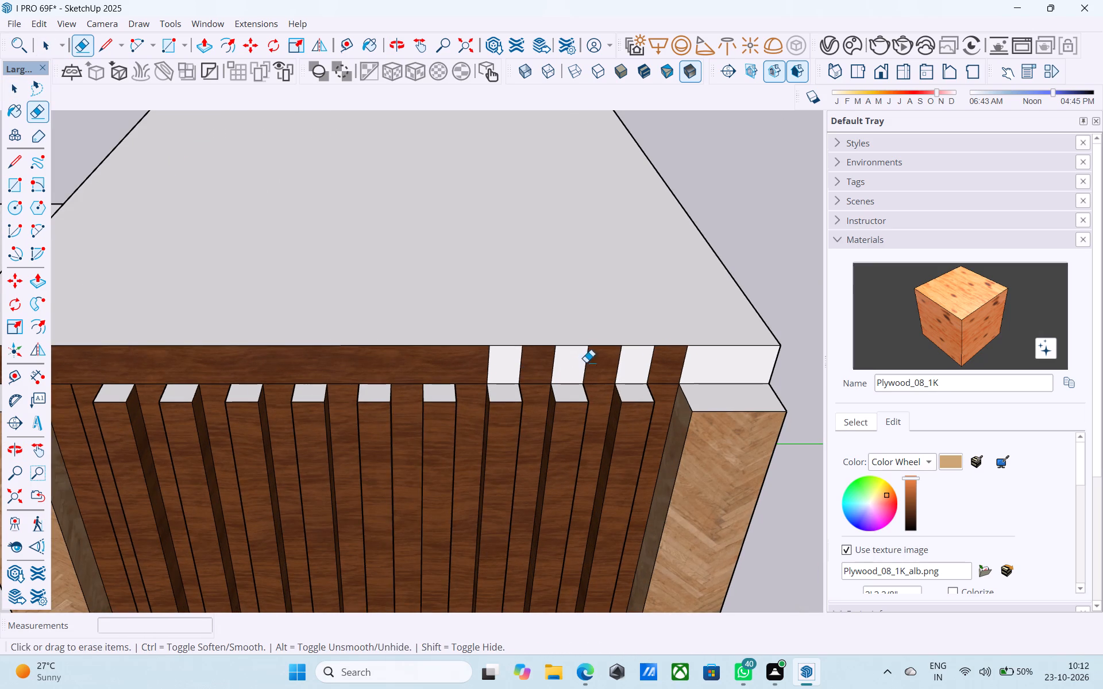
drag(624, 365, 430, 367)
drag(731, 369, 556, 371)
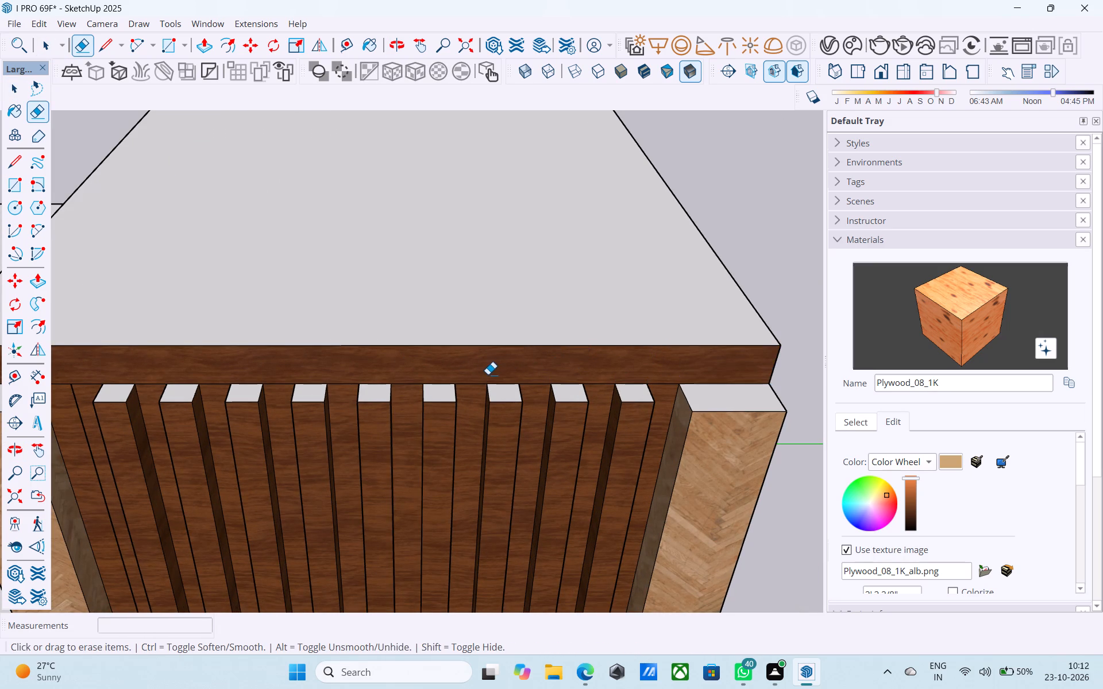
Draw a 20' 6" line along the raised block's inner side at flute-top level, from the front corner to the back edge.
scroll(491, 375, down, 5)
middle_drag(491, 375, 821, 360)
scroll(753, 371, down, 1)
scroll(722, 300, down, 5)
scroll(616, 322, up, 6)
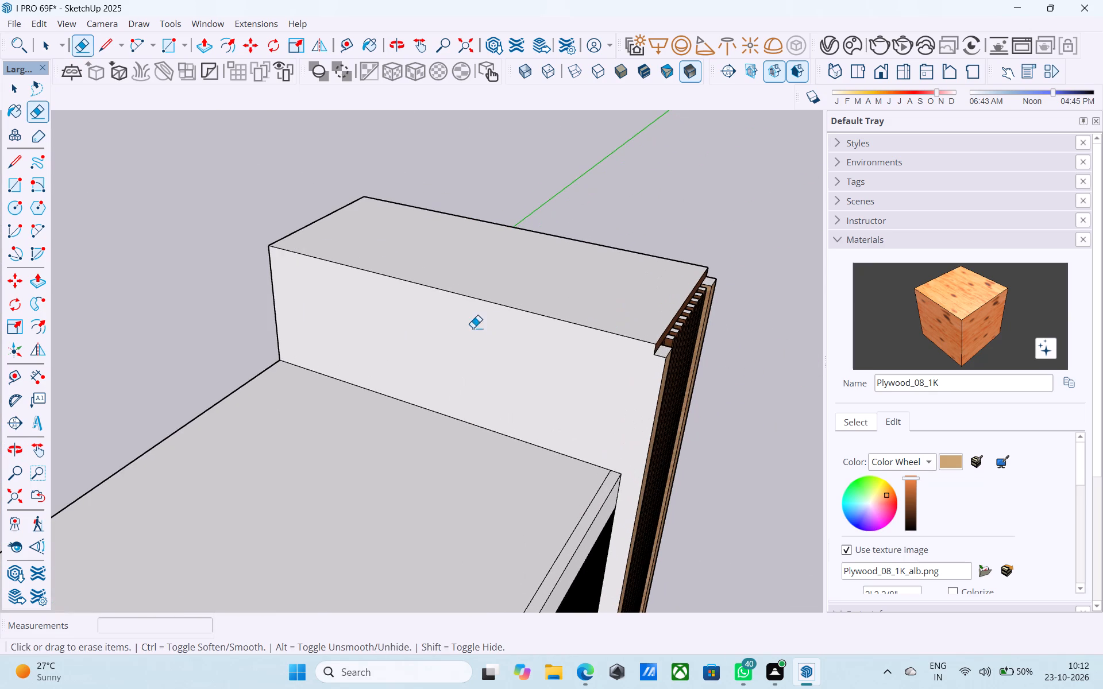
key(space)
key(l)
scroll(664, 353, up, 4)
click(646, 355)
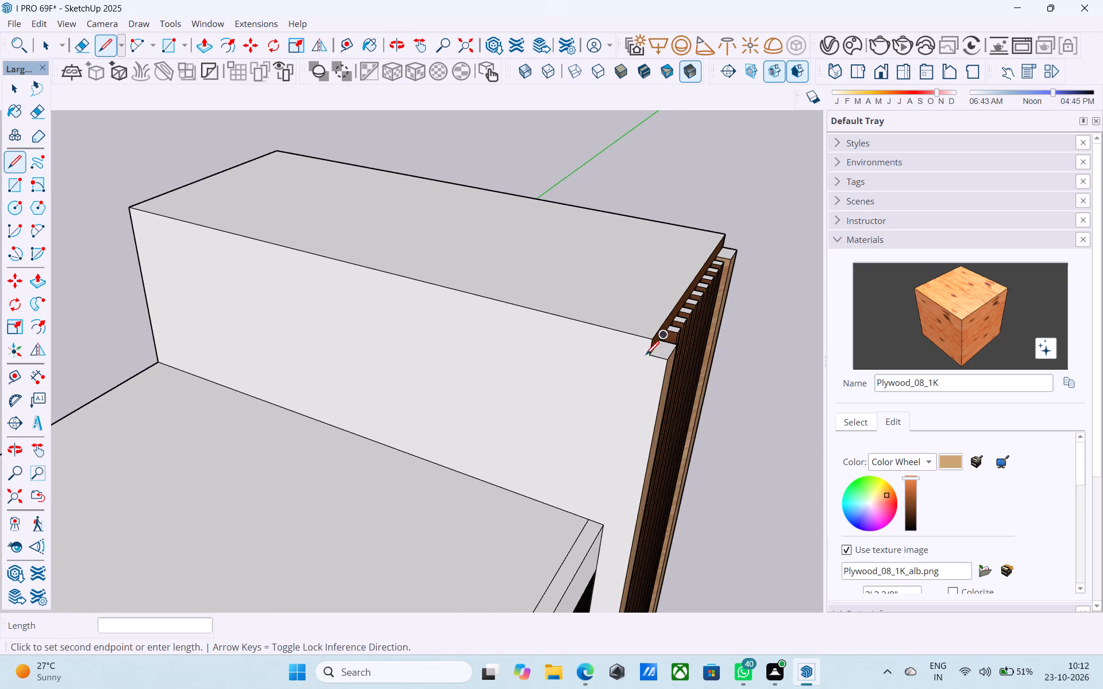
key(l)
click(649, 358)
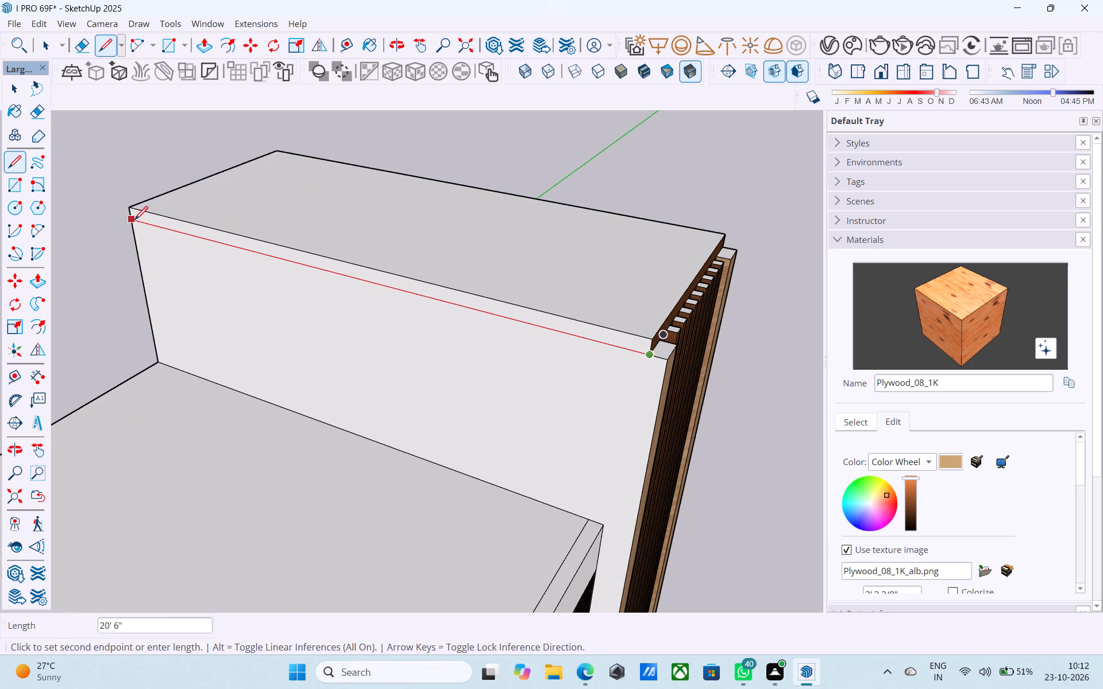
click(132, 219)
key(space)
Draw a horizontal line across the column's back face, level with the top of the adjoining shelf unit.
click(386, 280)
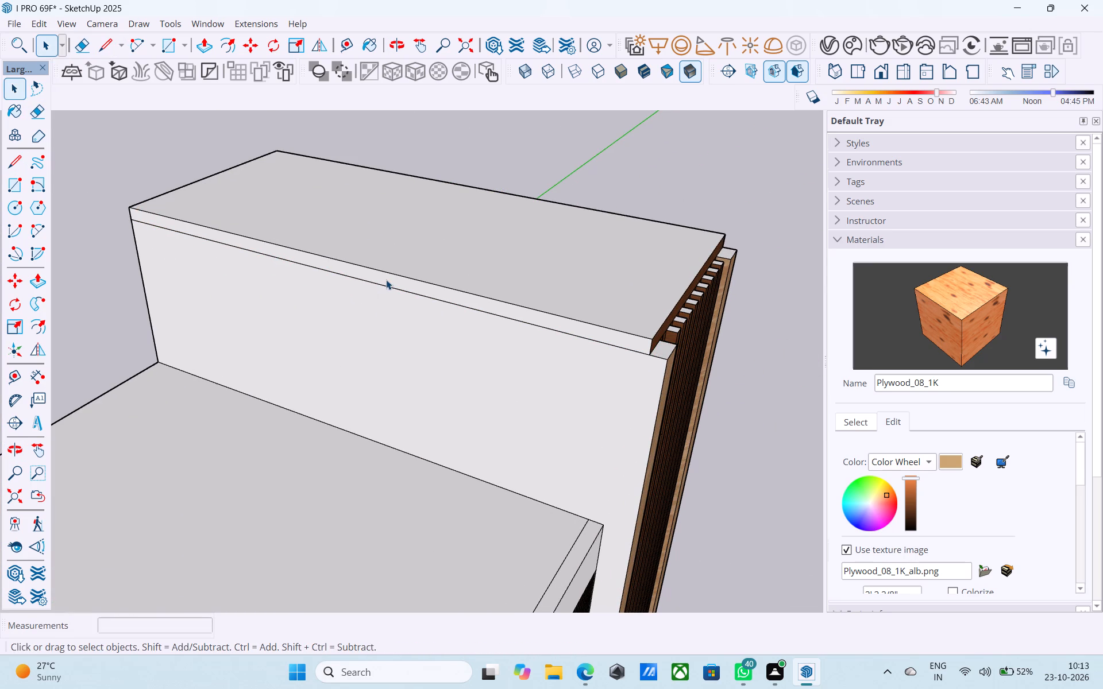
scroll(386, 280, down, 4)
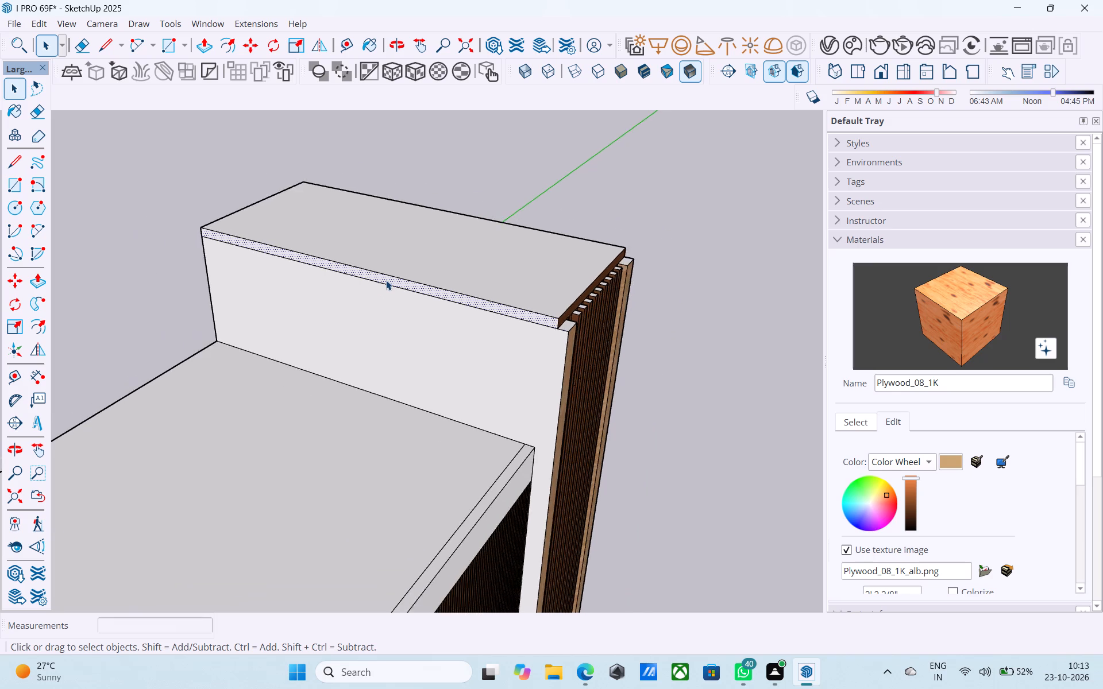
middle_drag(379, 278, 784, 254)
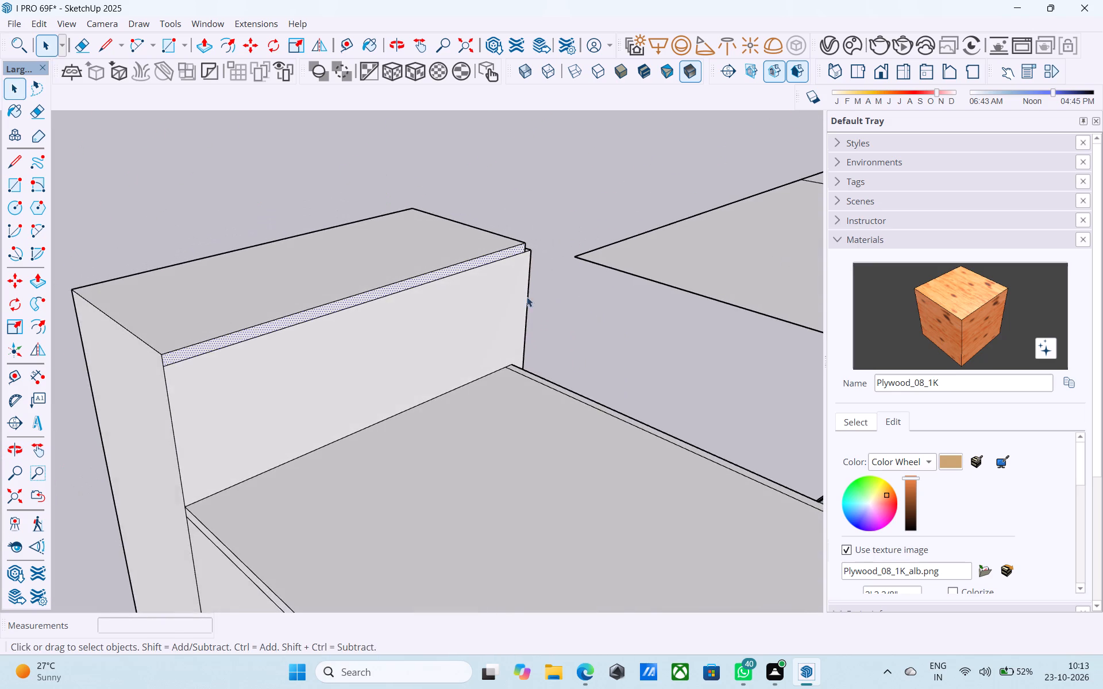
scroll(515, 293, down, 4)
middle_drag(383, 331, 819, 261)
middle_drag(638, 299, 407, 340)
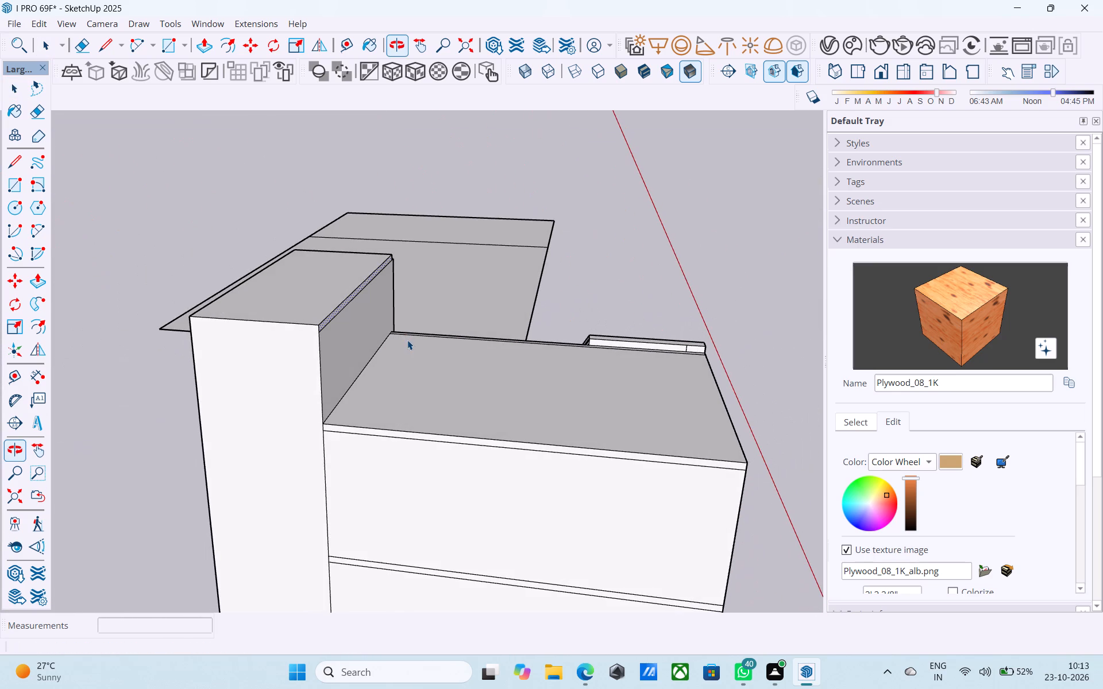
scroll(422, 325, down, 3)
middle_drag(421, 323, 437, 289)
scroll(352, 369, up, 3)
key(space)
key(l)
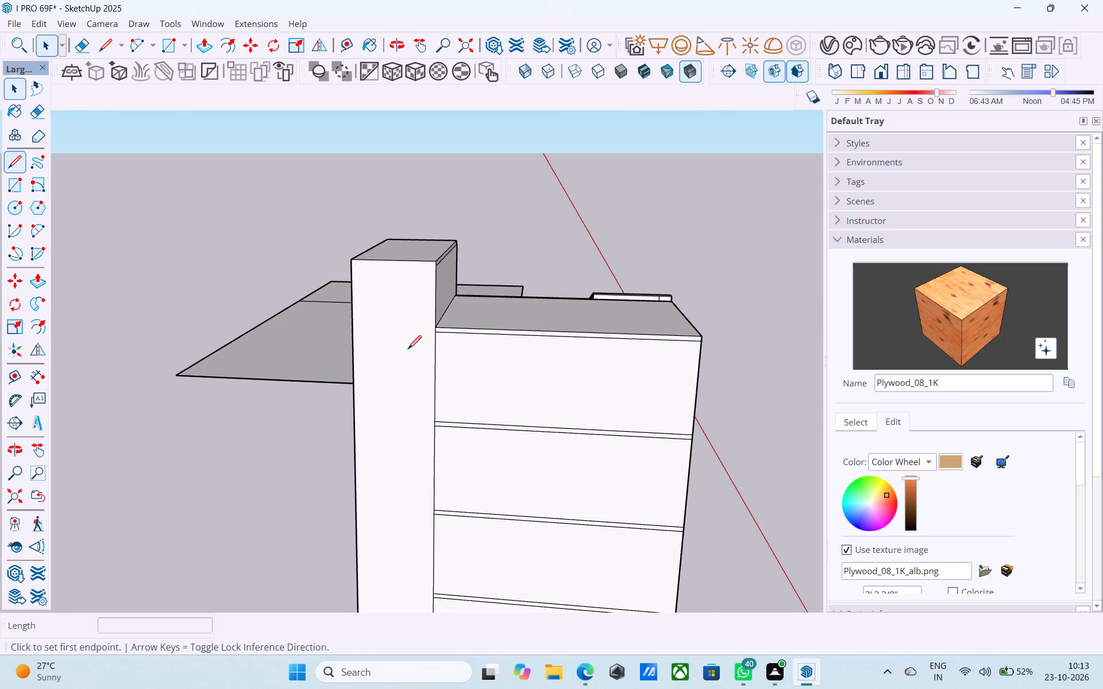
scroll(408, 350, up, 1)
click(438, 326)
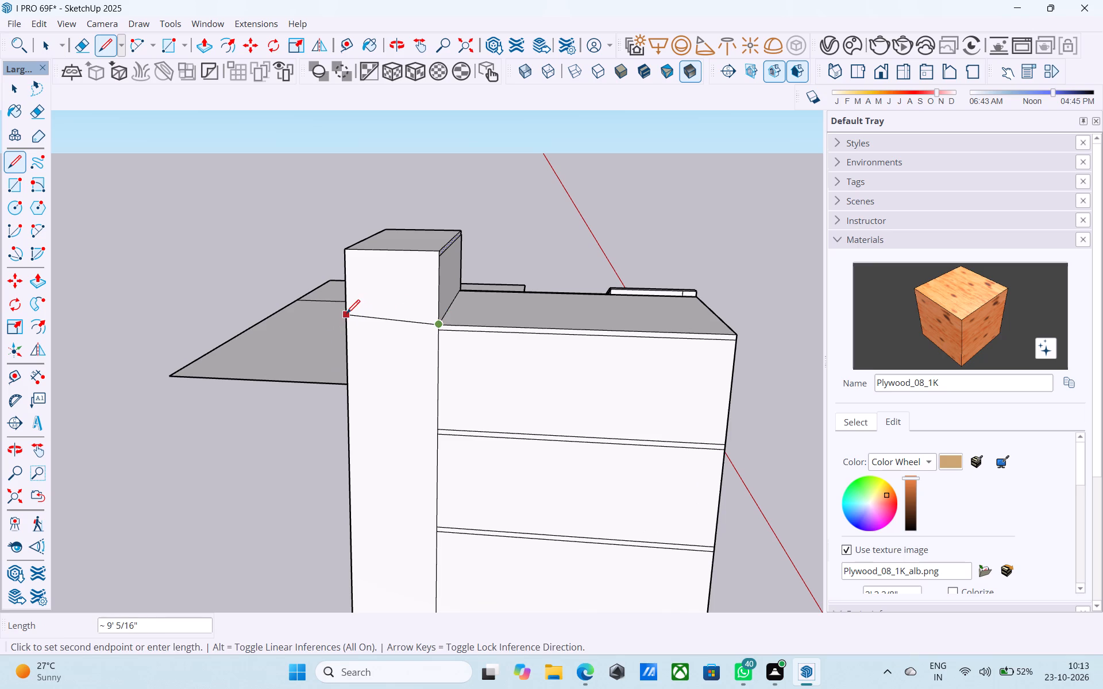
key(Left)
click(346, 315)
key(space)
Push the column's upper back face, above the shelf unit's top level, inward 11'.
click(388, 304)
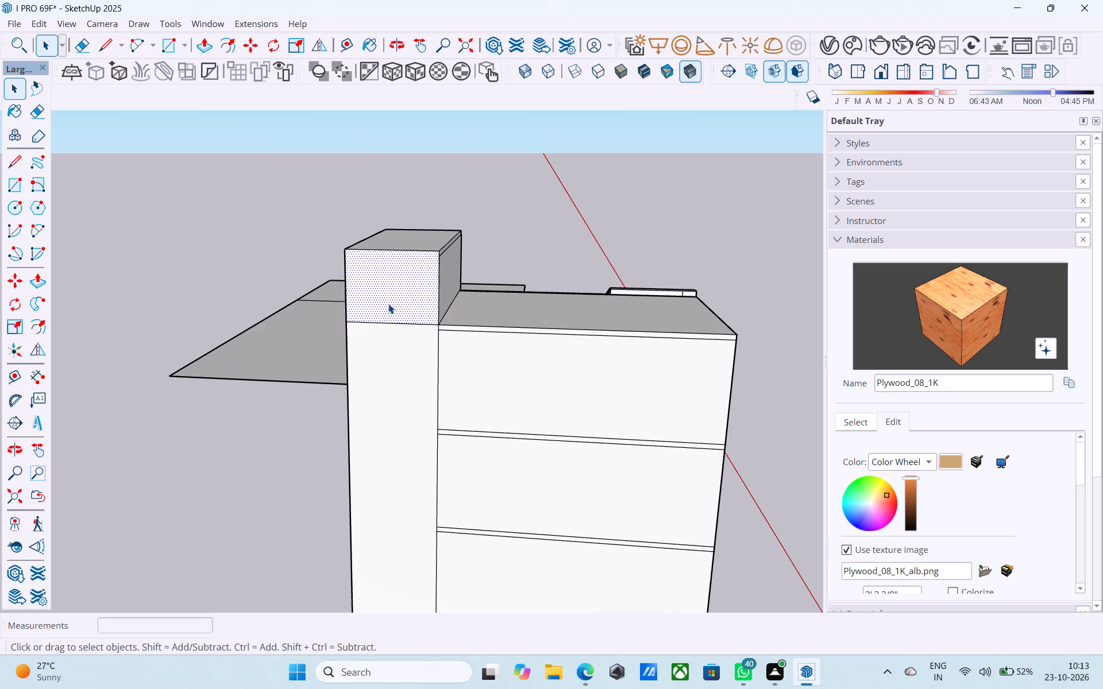
key(l)
click(388, 304)
key(space)
click(414, 284)
key(p)
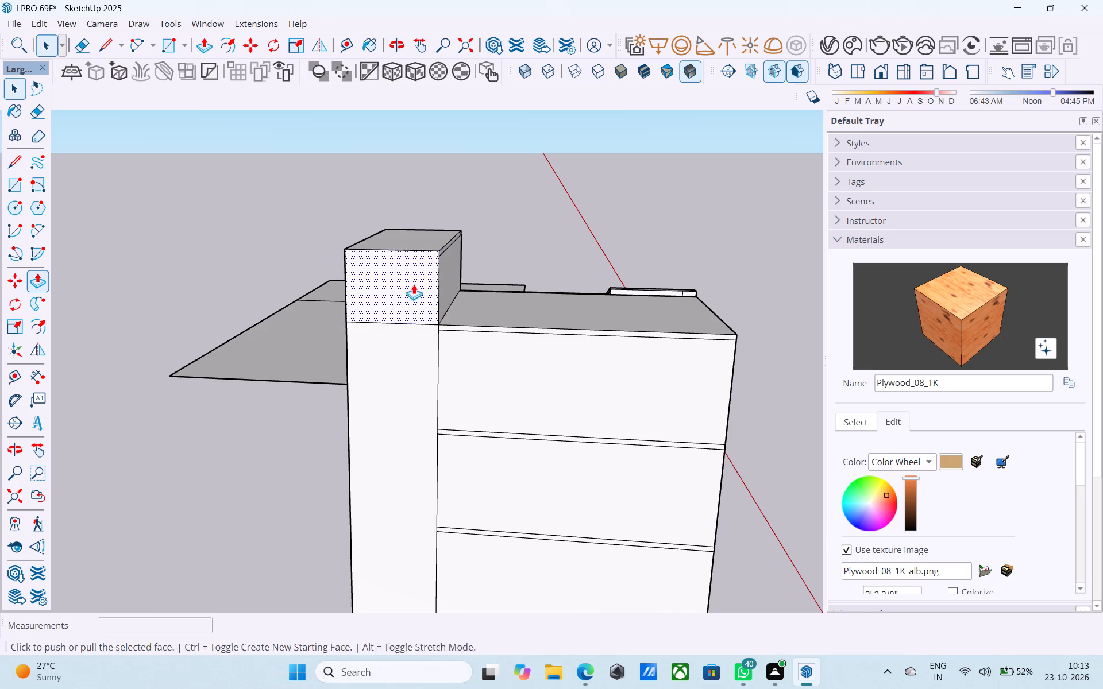
click(414, 284)
middle_drag(442, 261, 210, 424)
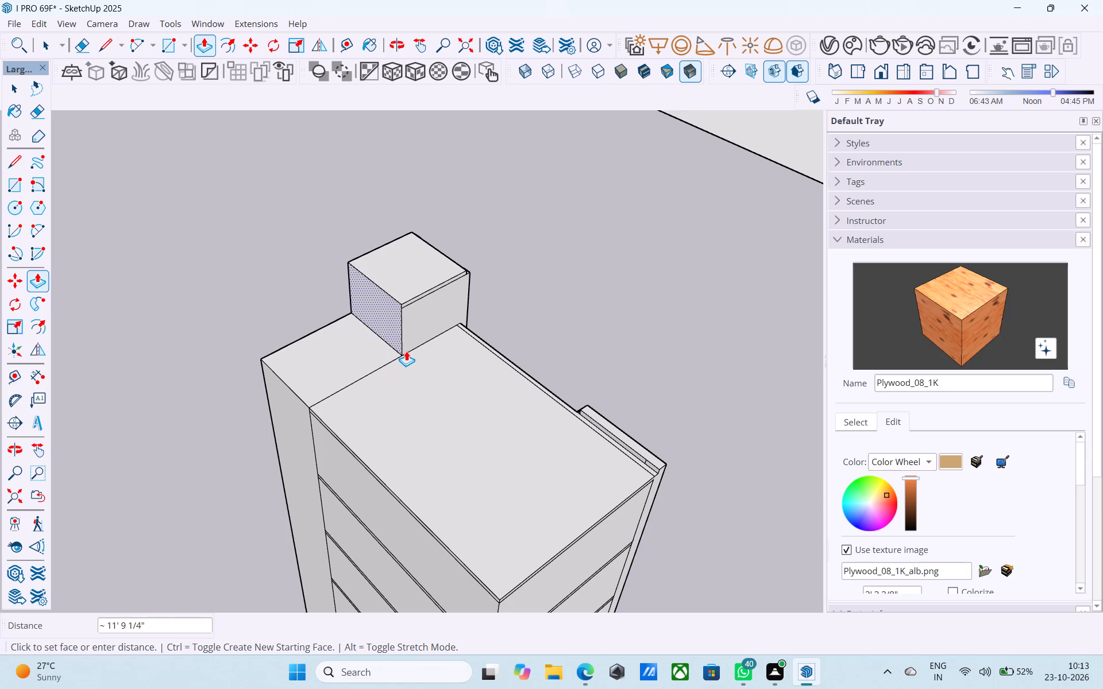
text(11')
key(Return)
key(space)
Pull the cap's dark front face forward 4" over the flutes, and again until it is flush with the column's front.
middle_drag(426, 342, 340, 308)
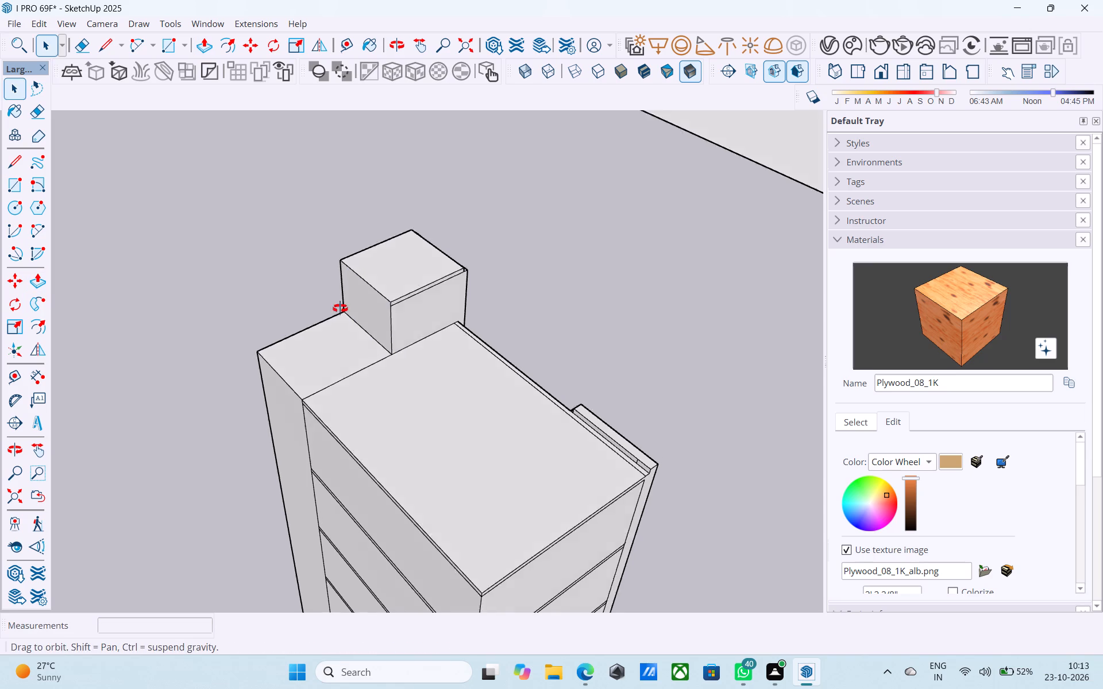
middle_drag(340, 308, 163, 279)
scroll(380, 235, up, 14)
middle_drag(379, 240, 243, 244)
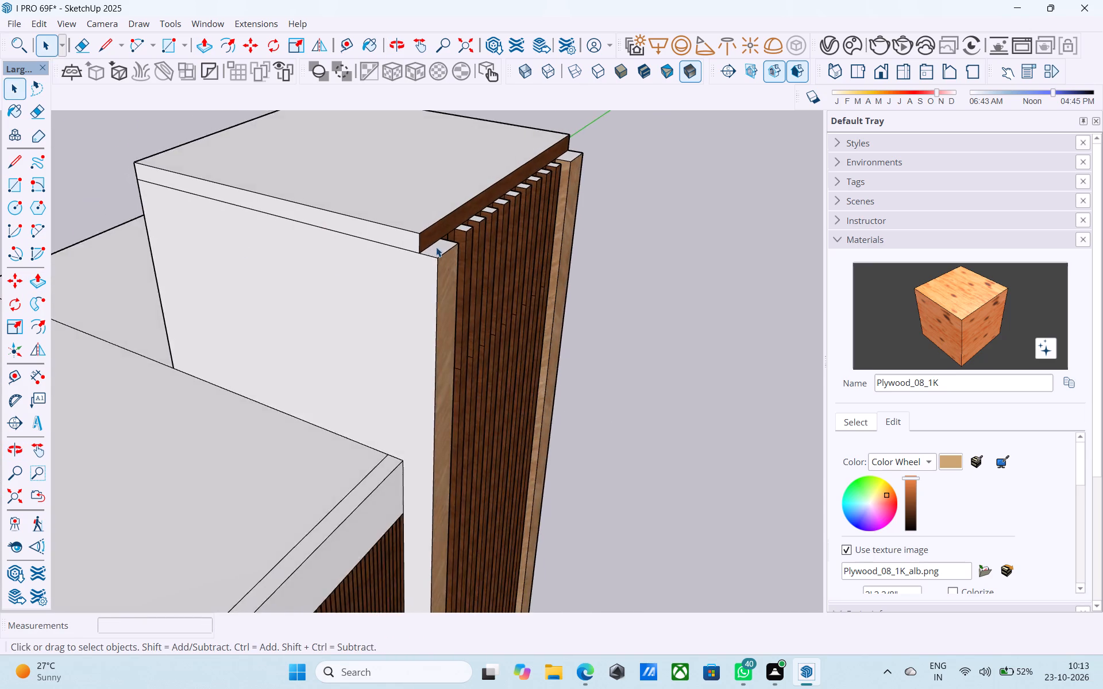
scroll(440, 244, up, 4)
click(434, 229)
key(p)
click(434, 229)
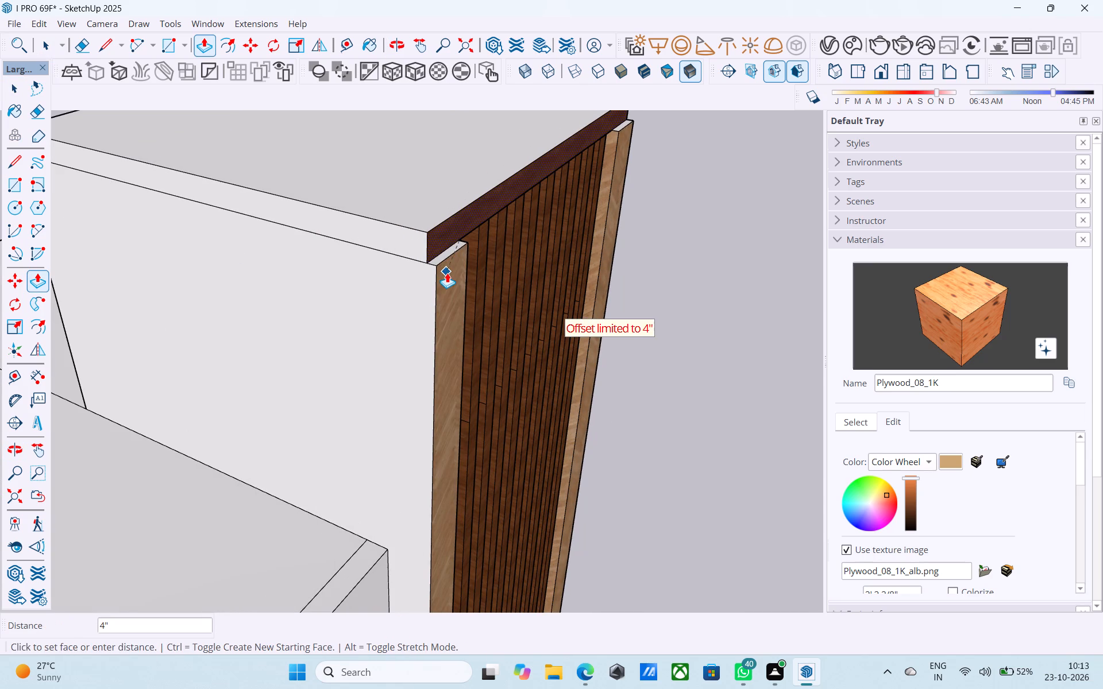
click(447, 273)
click(449, 228)
click(456, 270)
key(space)
Pull the cap's narrow inner side face out 27' so the slab overhangs the shelf unit.
click(430, 249)
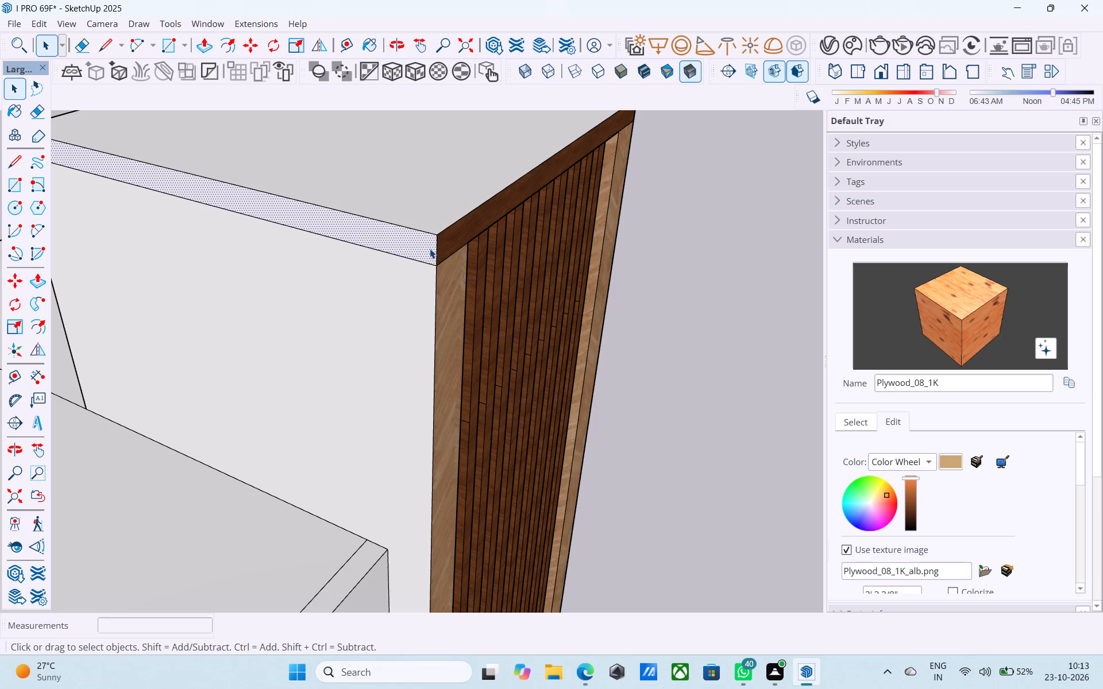
key(p)
click(430, 248)
scroll(416, 275, down, 15)
middle_drag(410, 274, 407, 273)
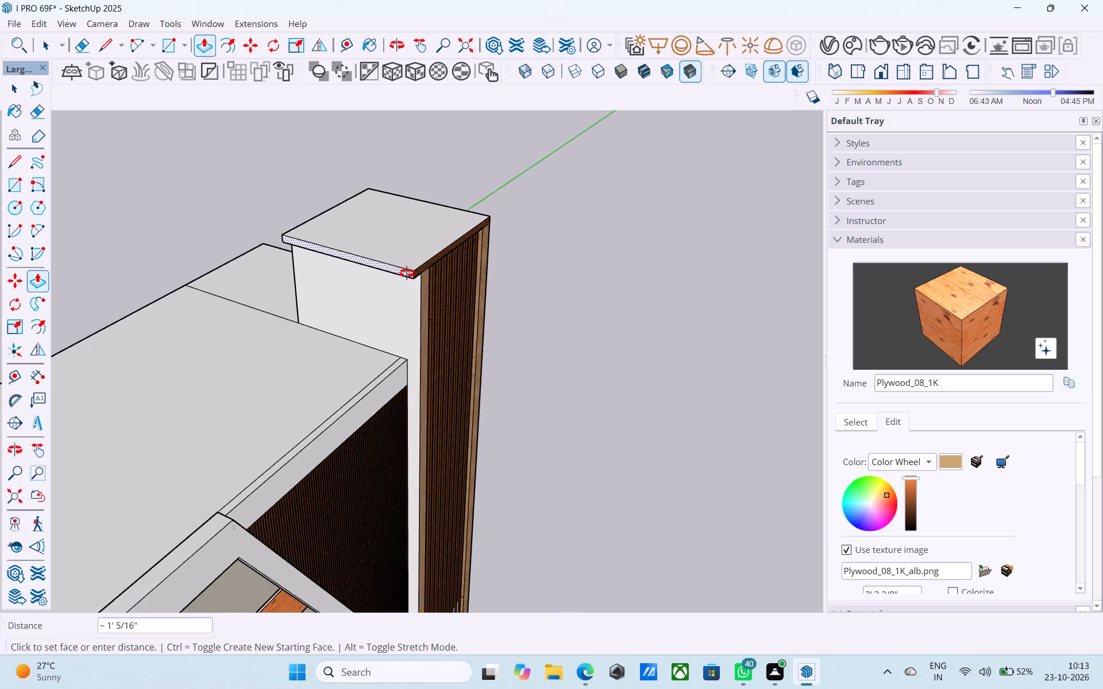
middle_drag(407, 273, 400, 272)
scroll(388, 274, down, 6)
click(207, 444)
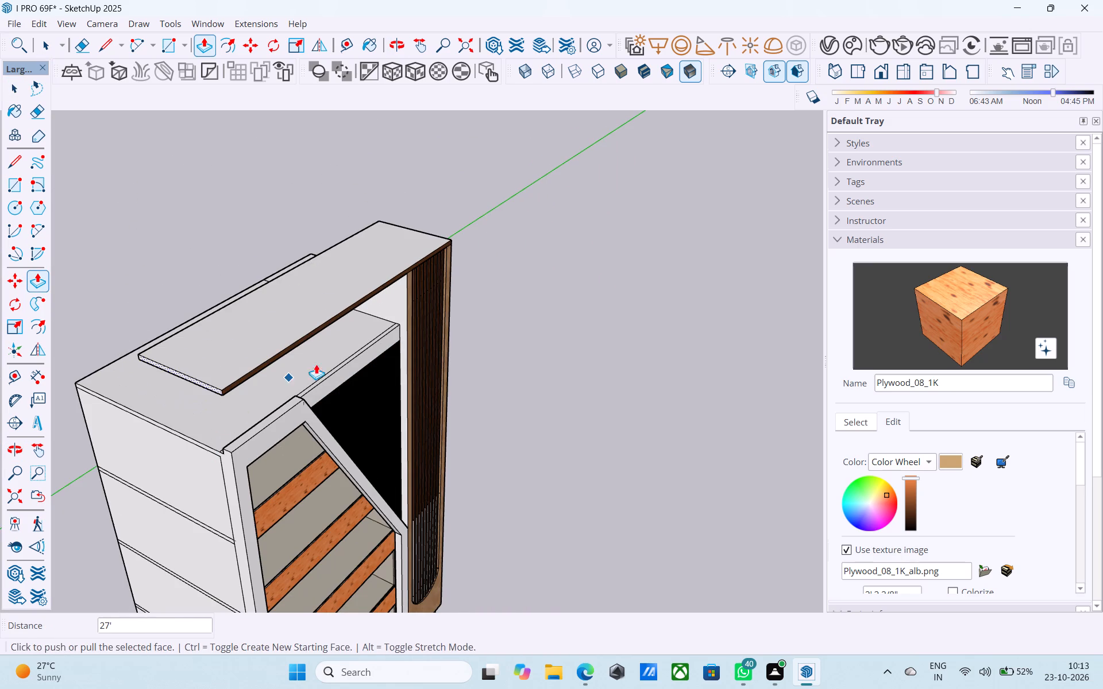
Pull the overhanging slab's dark front face forward 1'.
middle_drag(316, 364, 173, 324)
scroll(286, 270, up, 4)
scroll(433, 239, up, 4)
middle_drag(356, 234, 346, 232)
scroll(442, 254, up, 6)
key(space)
click(445, 256)
key(p)
click(445, 256)
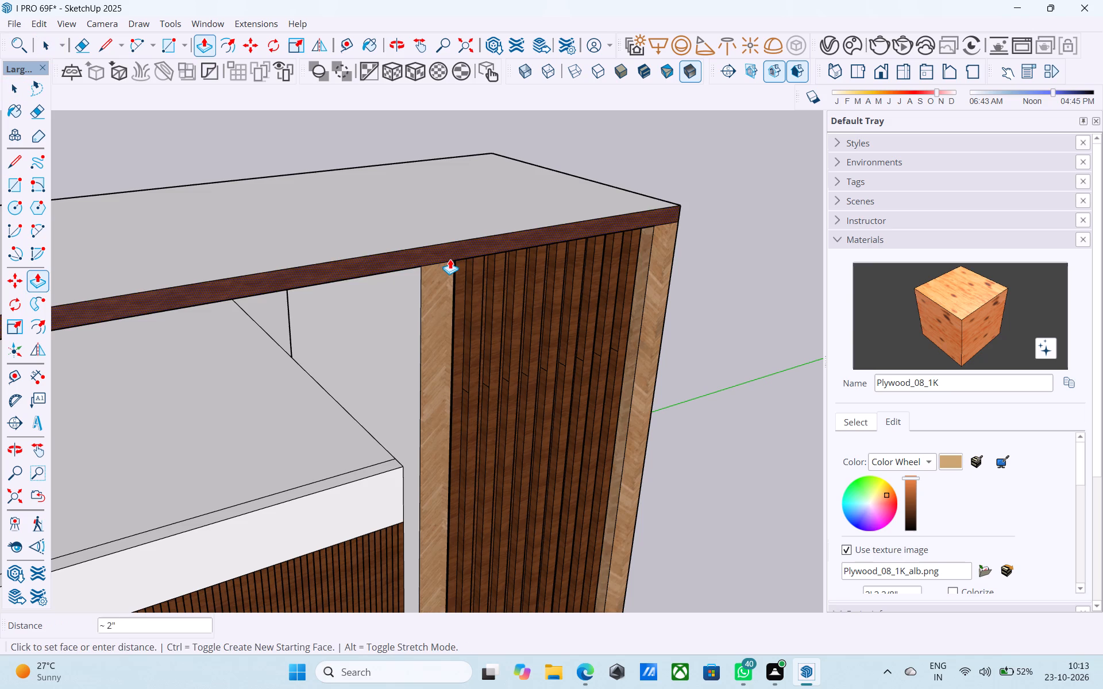
text(1')
key(Return)
Thicken the overhanging slab by pulling its top face up 6".
scroll(453, 262, down, 4)
middle_drag(476, 300, 437, 179)
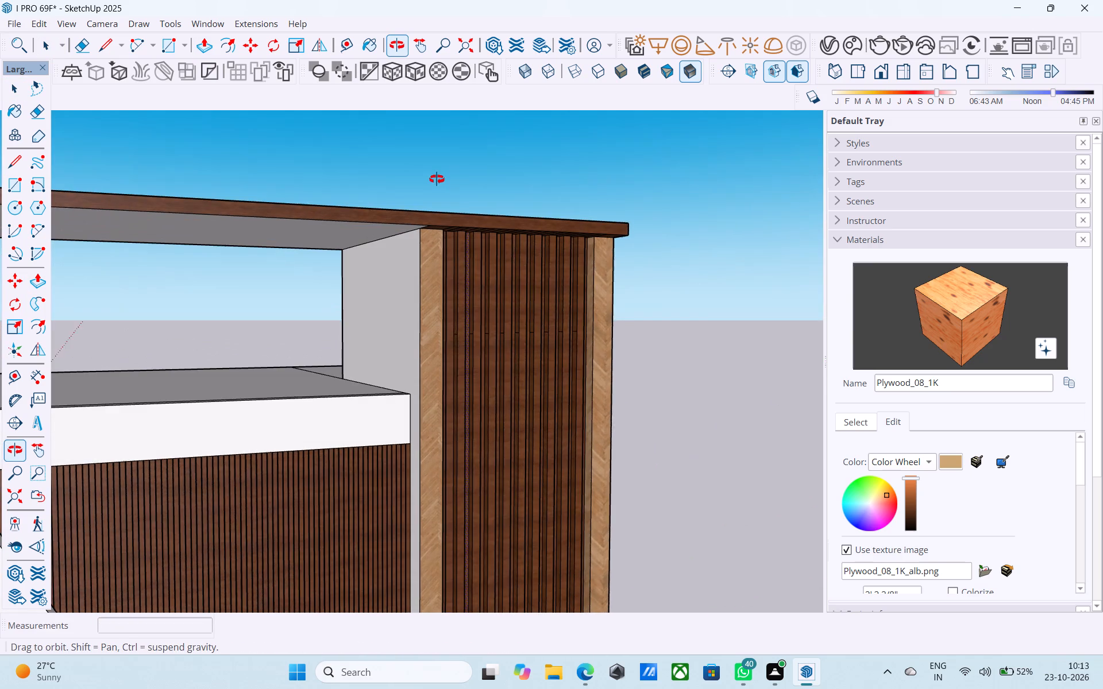
middle_drag(437, 179, 436, 179)
scroll(445, 188, down, 7)
middle_drag(497, 250, 500, 269)
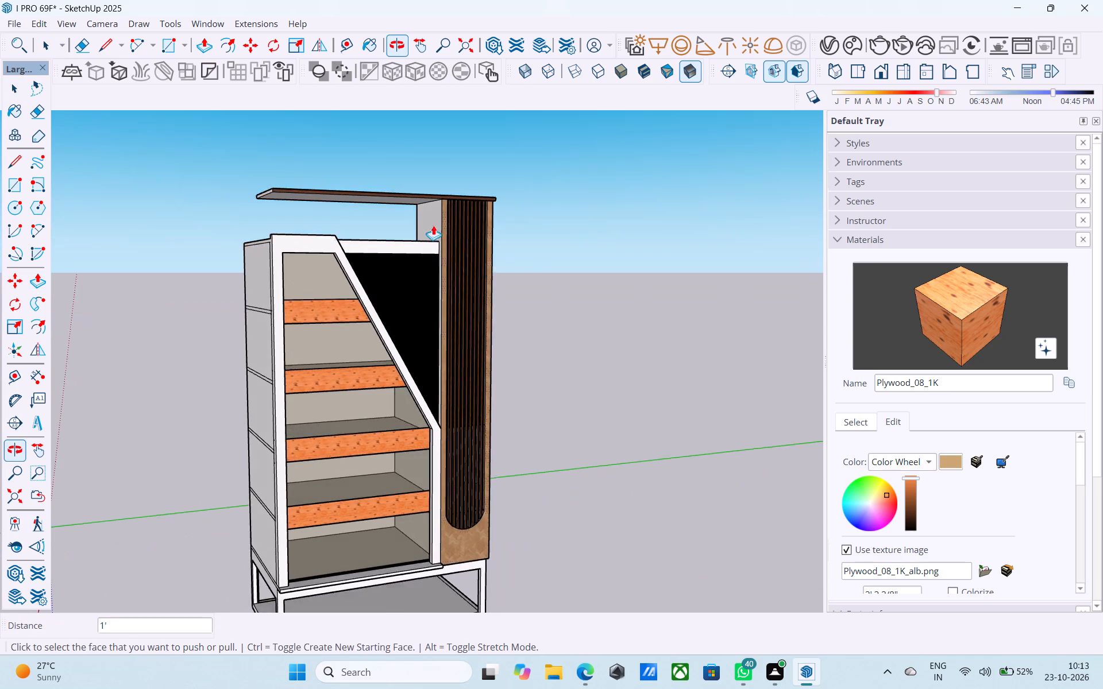
scroll(418, 214, up, 5)
middle_drag(398, 200, 389, 437)
scroll(374, 286, up, 3)
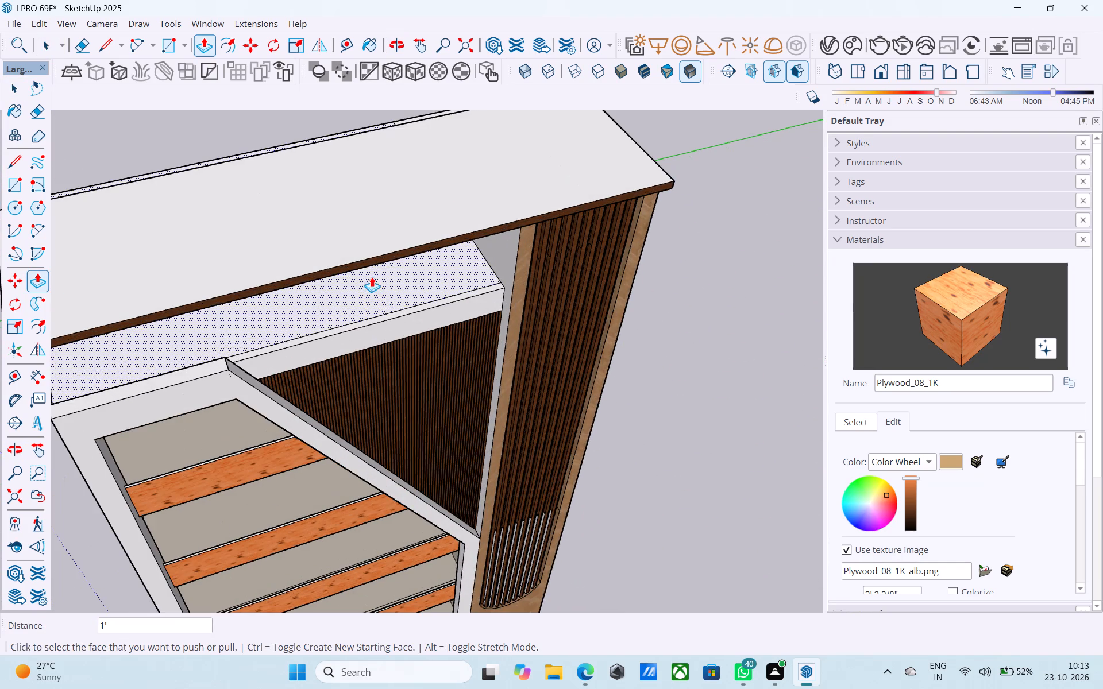
click(357, 230)
text(6")
key(Return)
key(space)
Examine the overhanging slab's free end and underside, and the gap between it and the shelf unit's top.
scroll(357, 226, down, 6)
middle_drag(363, 239, 356, 156)
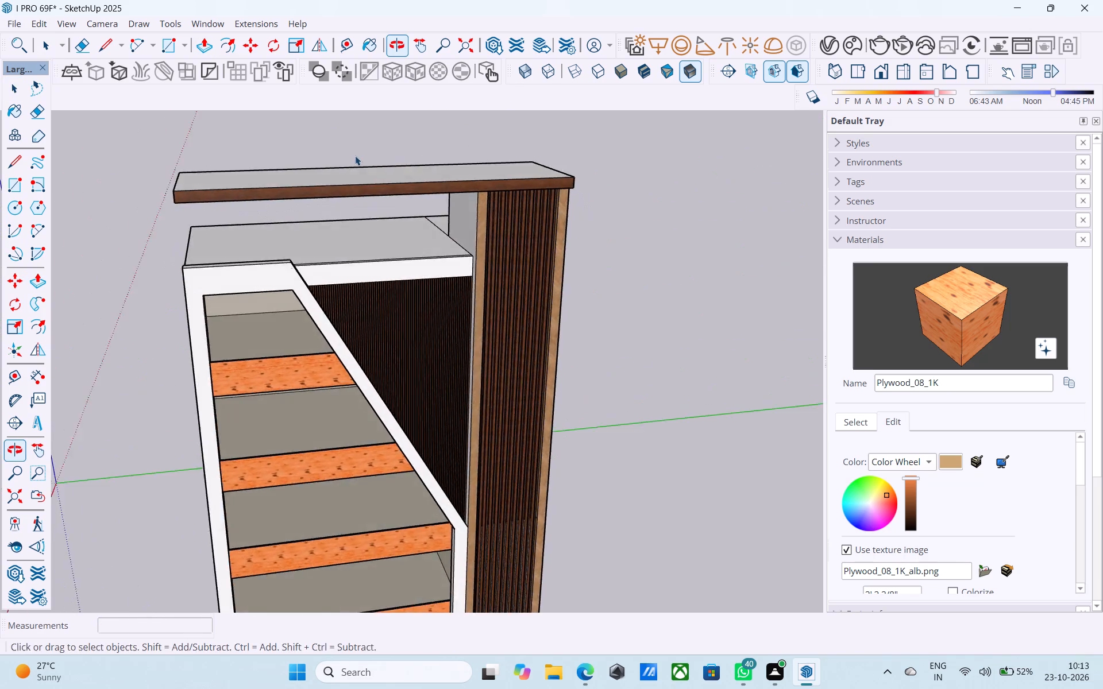
scroll(358, 168, down, 4)
middle_drag(369, 262, 303, 161)
scroll(307, 171, down, 4)
middle_drag(329, 213, 664, 243)
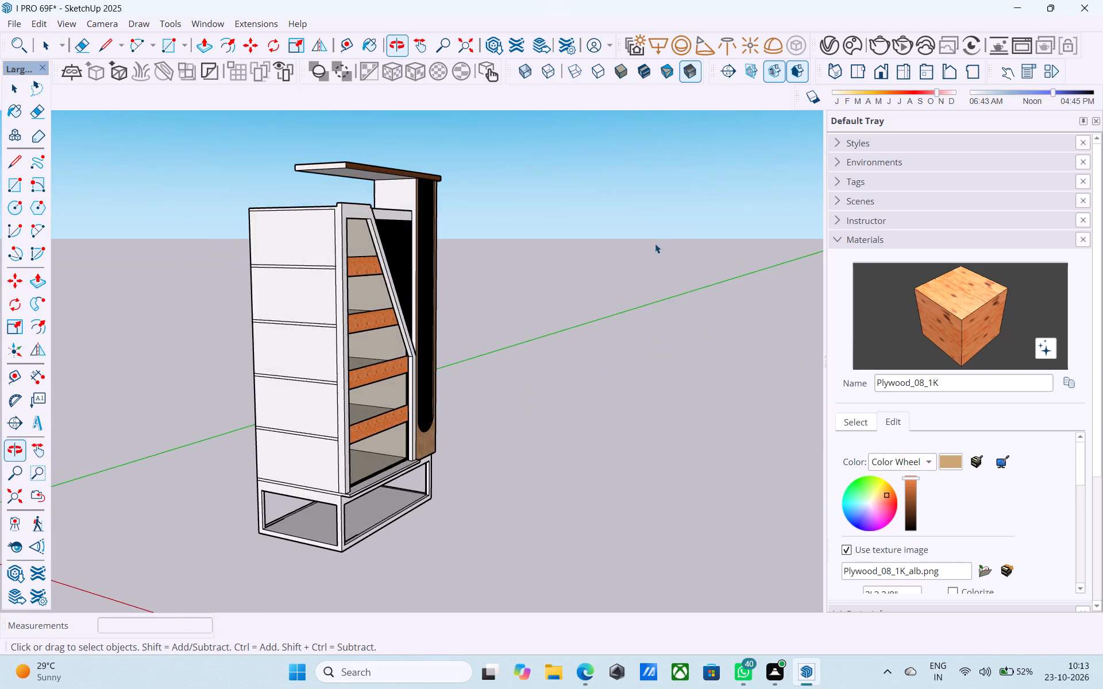
scroll(360, 172, up, 8)
shift+middle_drag(350, 171, 438, 218)
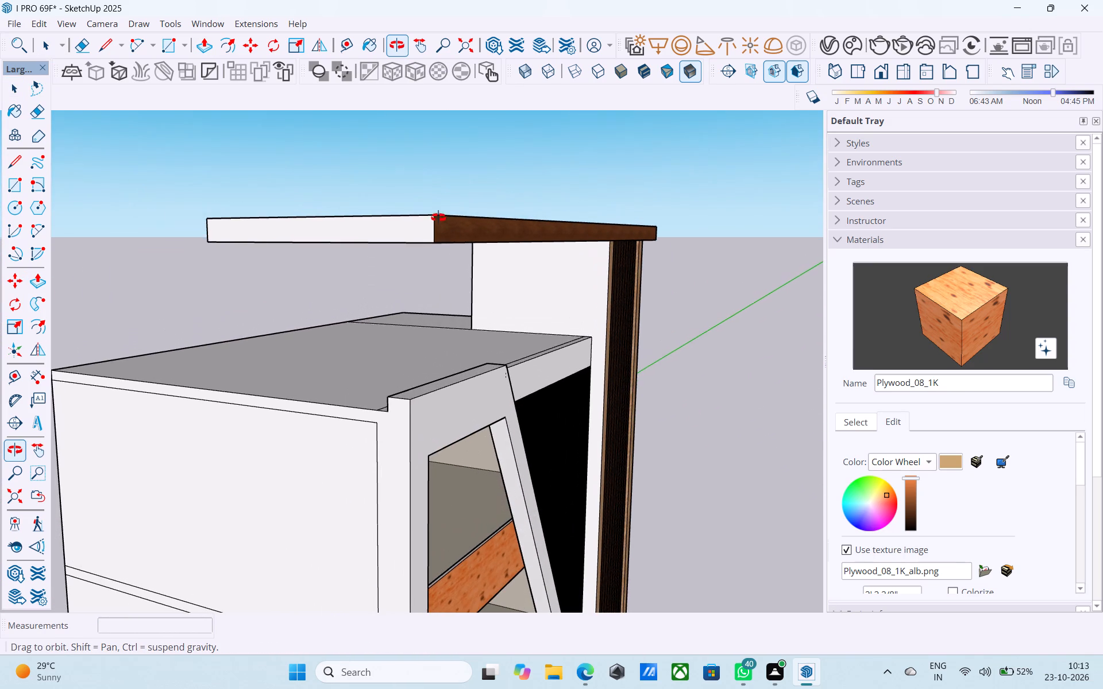
shift+middle_drag(438, 218, 534, 179)
scroll(502, 206, up, 3)
middle_drag(470, 210, 412, 200)
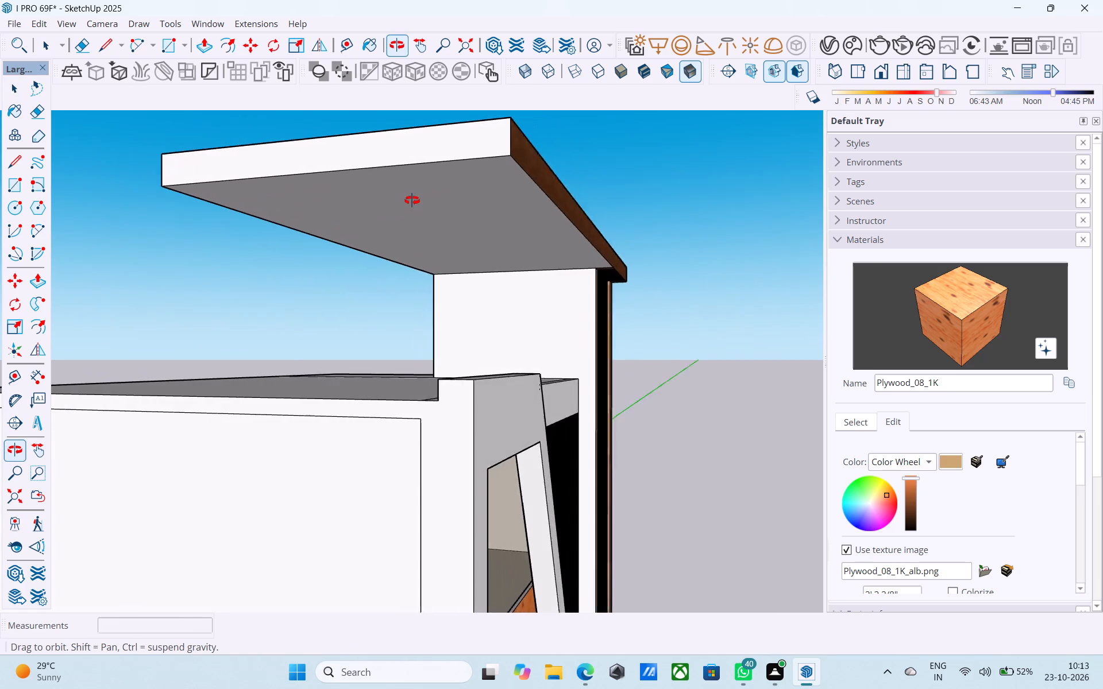
middle_drag(412, 200, 443, 222)
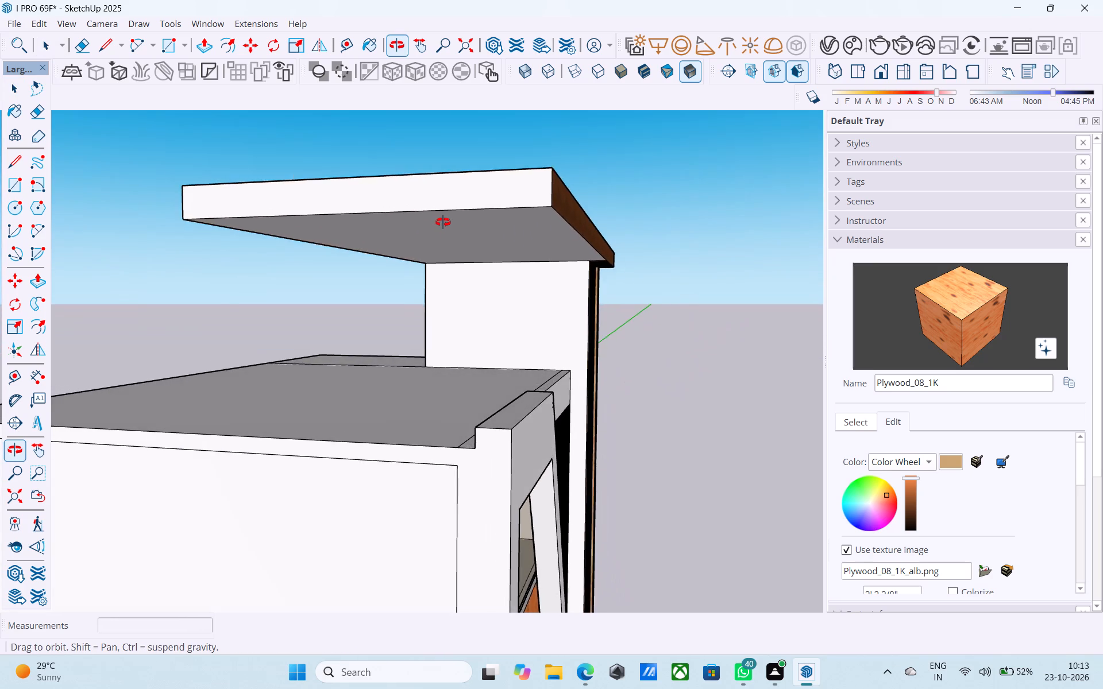
middle_drag(443, 222, 431, 209)
scroll(431, 209, up, 3)
middle_drag(349, 223, 349, 262)
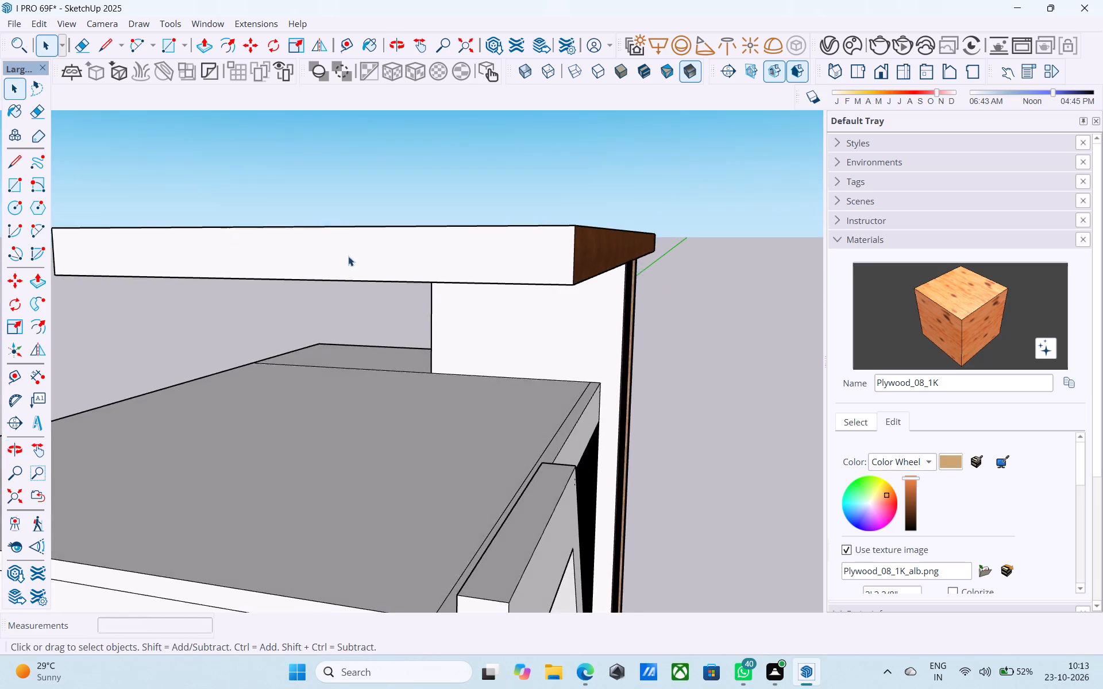
Draw a 2' by 1' rectangle on the shelf unit's top, near the front corner below the slab's free end.
scroll(346, 249, down, 6)
middle_drag(344, 339, 289, 381)
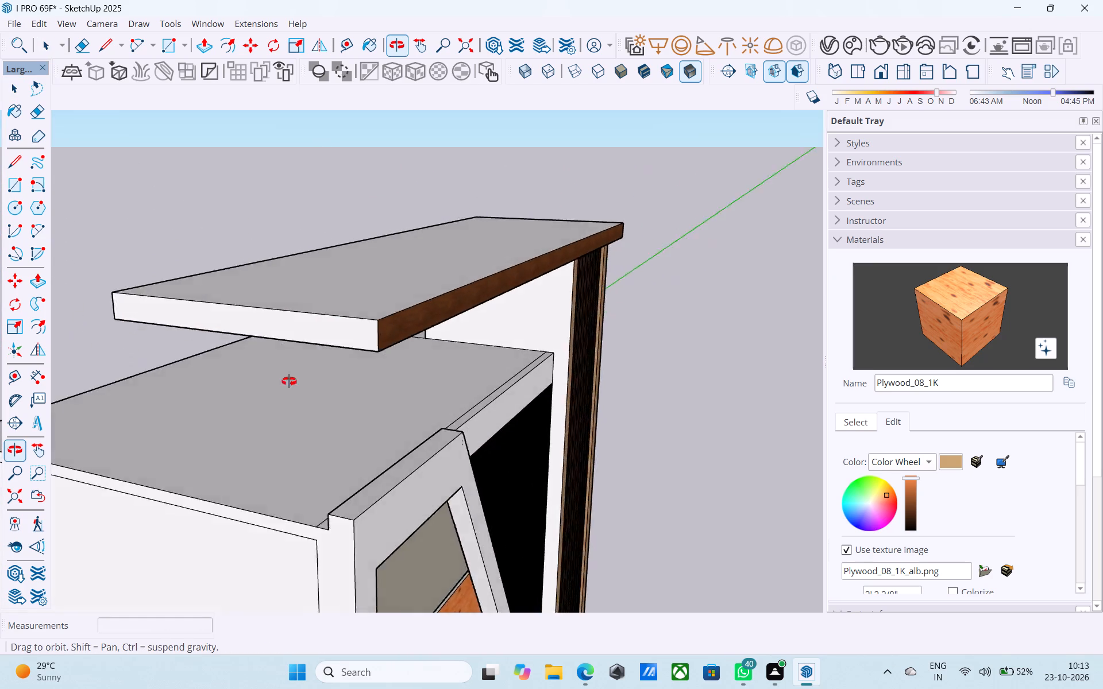
middle_drag(289, 381, 297, 359)
scroll(283, 377, up, 8)
middle_drag(294, 418, 257, 405)
scroll(254, 404, up, 1)
scroll(253, 400, down, 3)
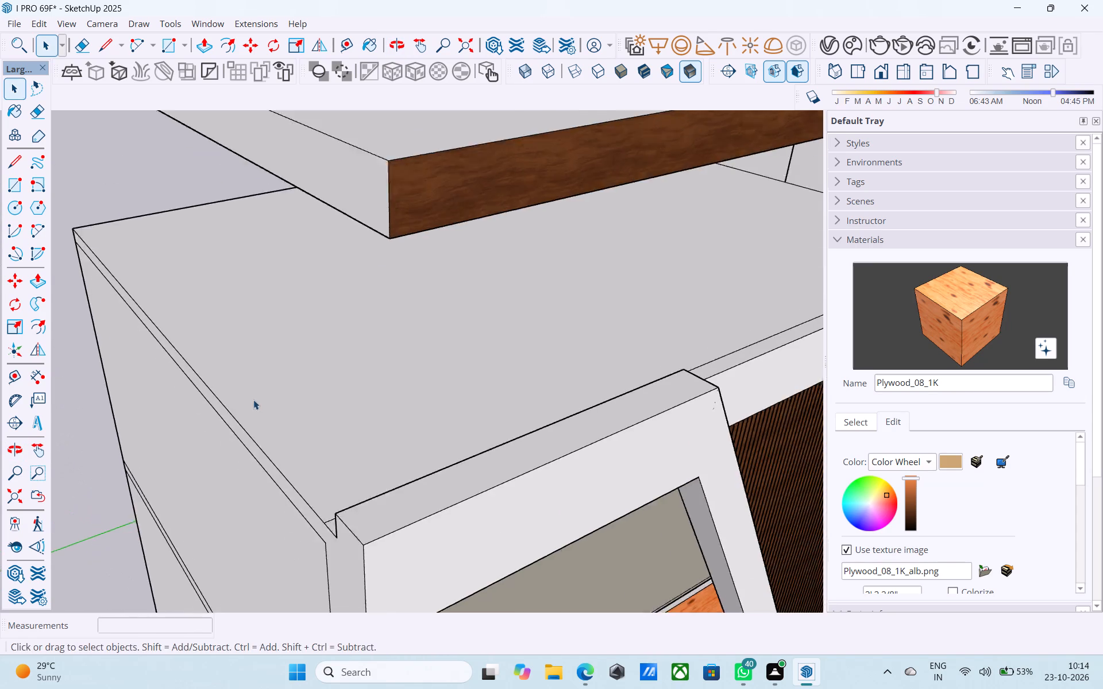
scroll(253, 400, down, 3)
middle_drag(269, 415, 188, 444)
middle_drag(279, 447, 337, 439)
scroll(337, 439, up, 4)
key(r)
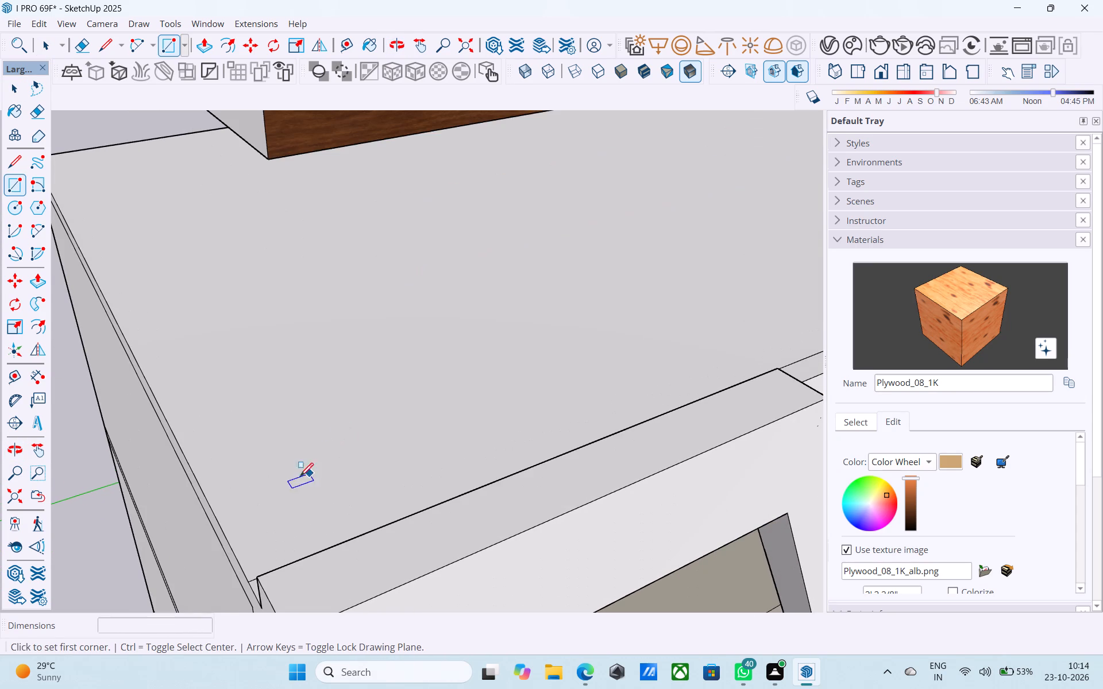
click(237, 537)
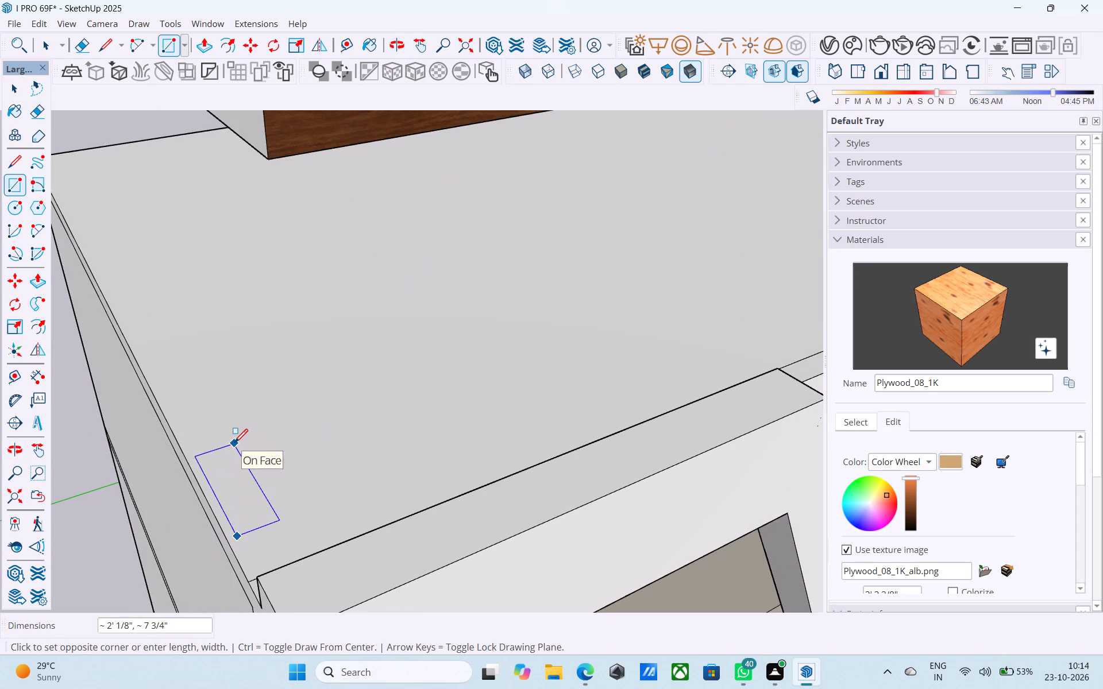
text(1',2')
key(Return)
text(2',1')
key(Return)
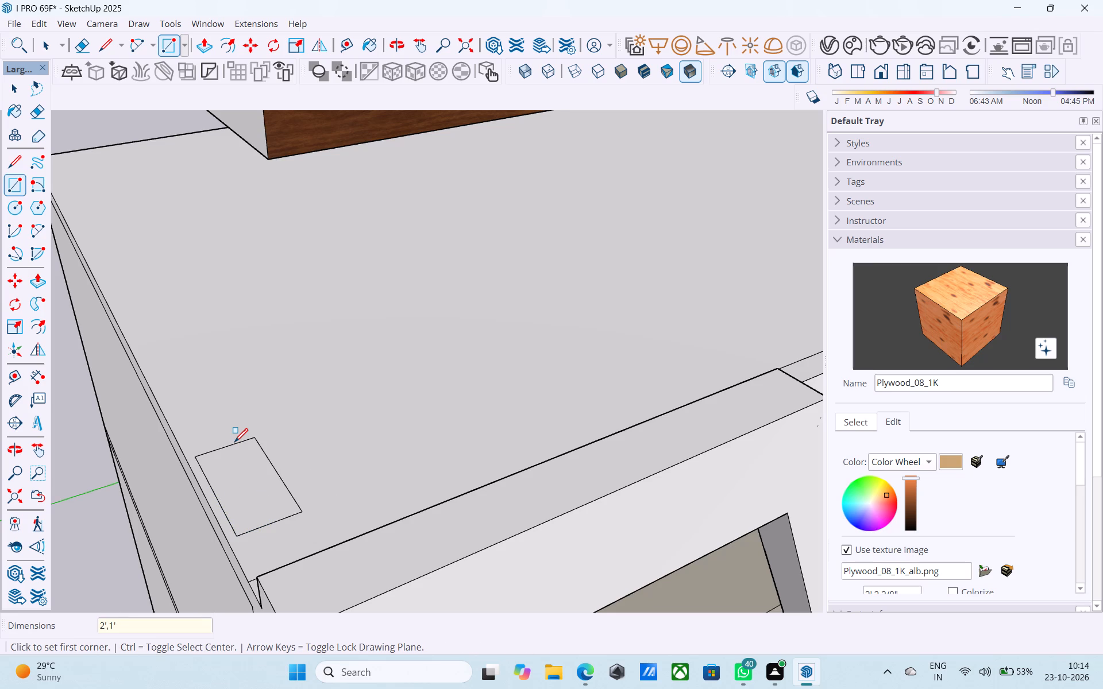
key(space)
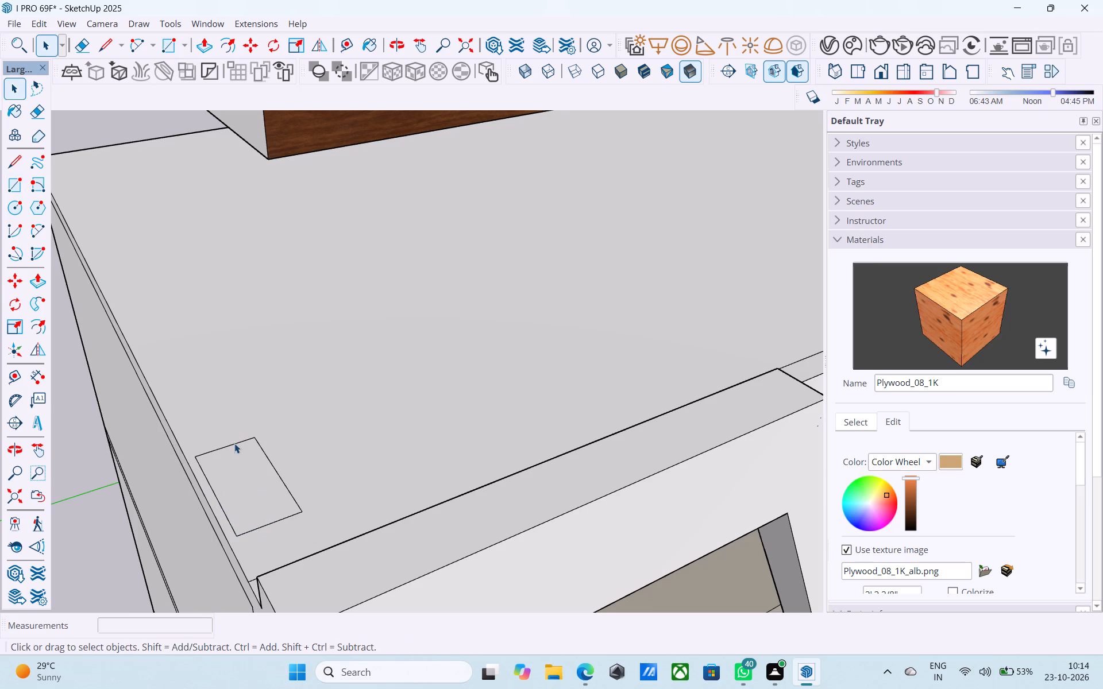
Split the small rectangle lengthwise into two narrow halves with a line.
key(l)
click(228, 447)
click(269, 528)
key(space)
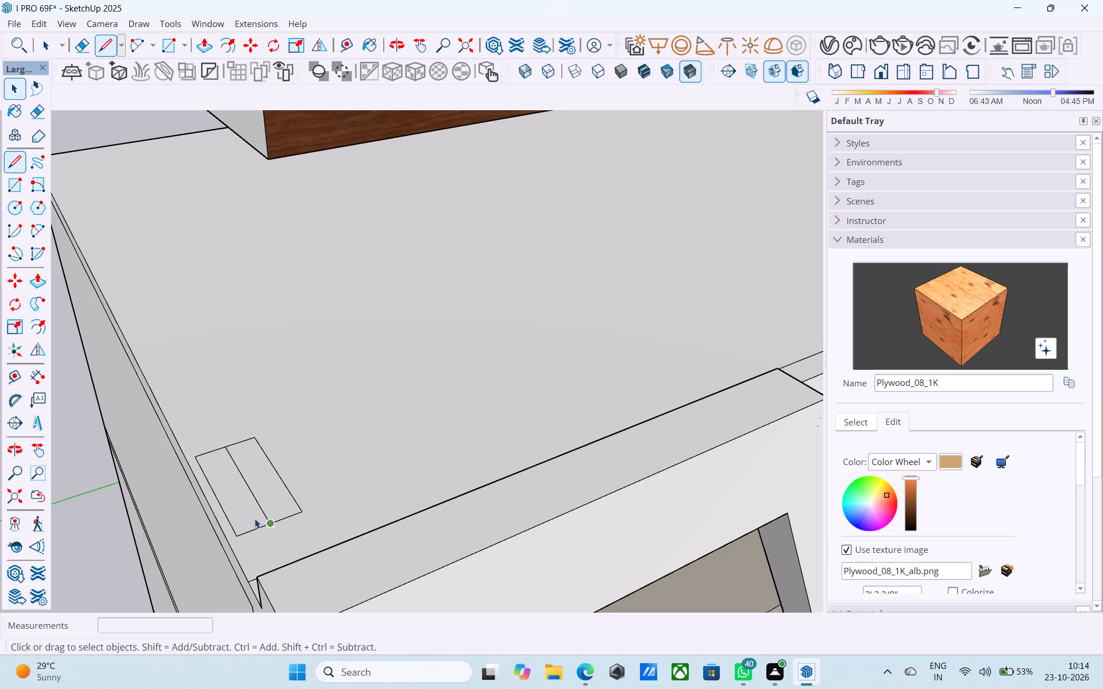
Extrude the outer half of the rectangle up 6' 6" to form a support post under the overhanging slab.
click(243, 510)
key(p)
click(242, 509)
scroll(247, 401, down, 6)
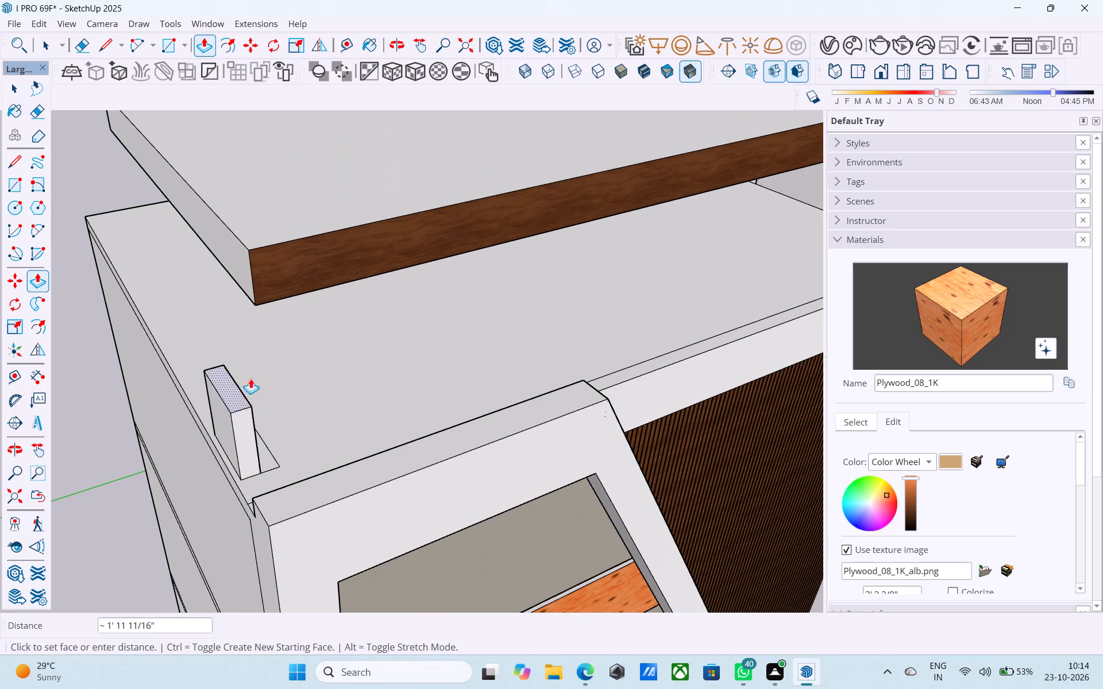
click(225, 266)
Examine the new support post and the whole shelf unit from the front, the side and low angles.
middle_drag(225, 267, 195, 201)
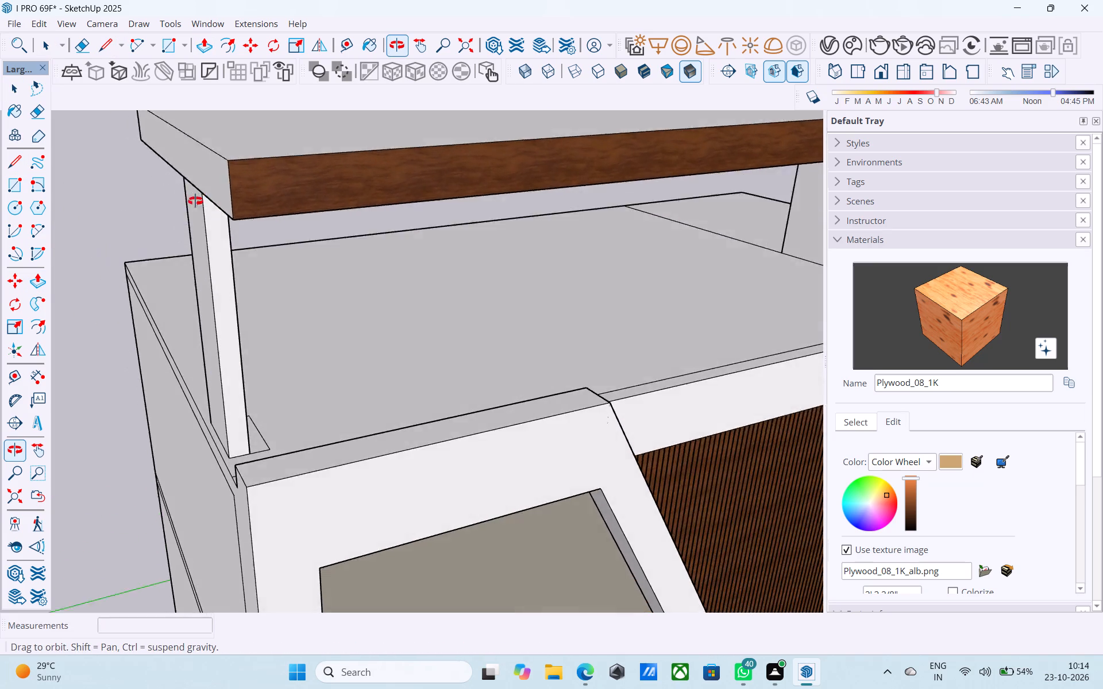
middle_drag(195, 201, 190, 185)
scroll(180, 299, up, 1)
scroll(187, 314, down, 6)
middle_drag(213, 298, 172, 181)
middle_drag(264, 191, 268, 203)
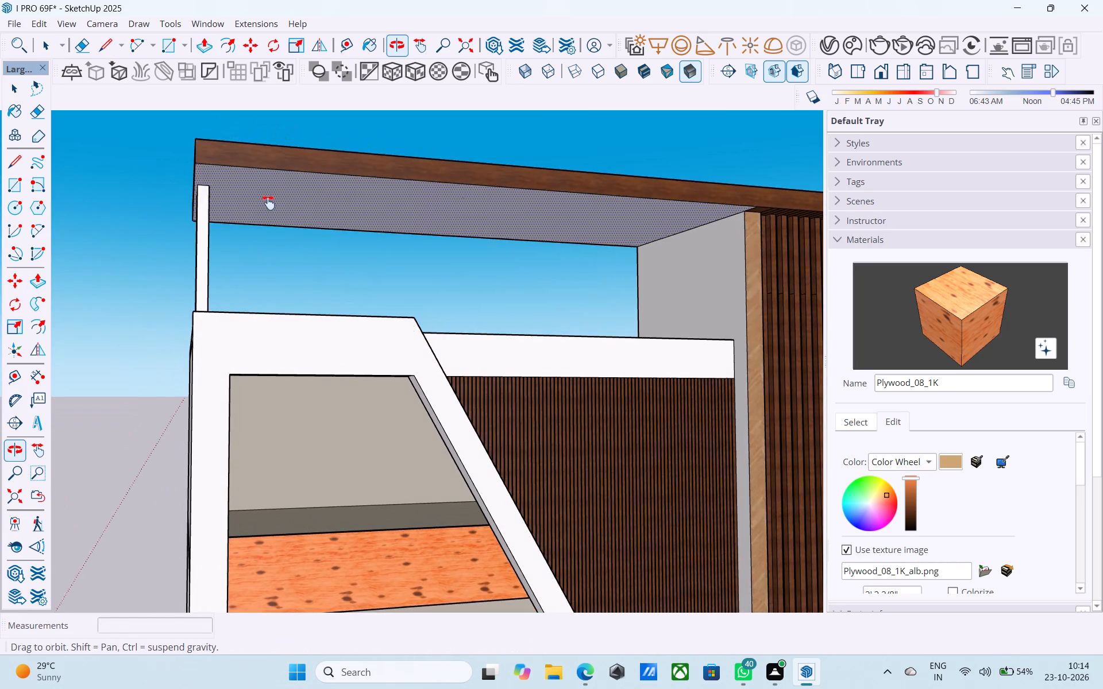
middle_drag(268, 203, 240, 317)
scroll(242, 318, down, 2)
shift+middle_drag(249, 326, 284, 316)
scroll(286, 313, down, 4)
middle_drag(286, 313, 324, 336)
scroll(295, 320, down, 3)
scroll(293, 319, up, 1)
scroll(288, 316, down, 2)
scroll(275, 332, up, 6)
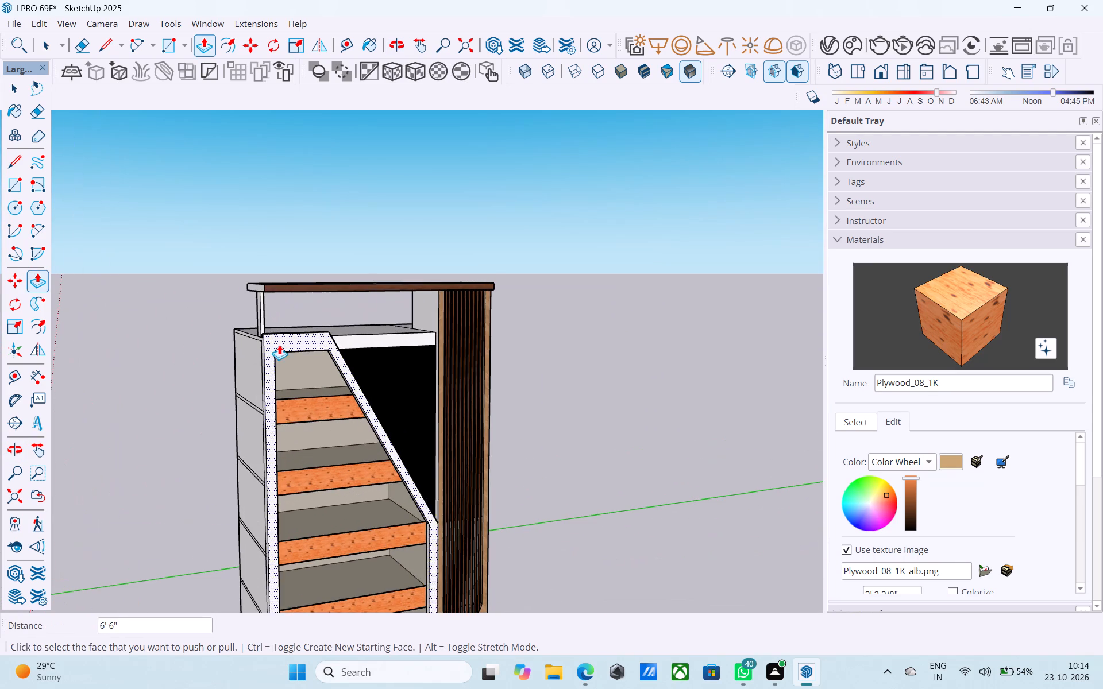
key(space)
click(279, 344)
scroll(257, 351, down, 6)
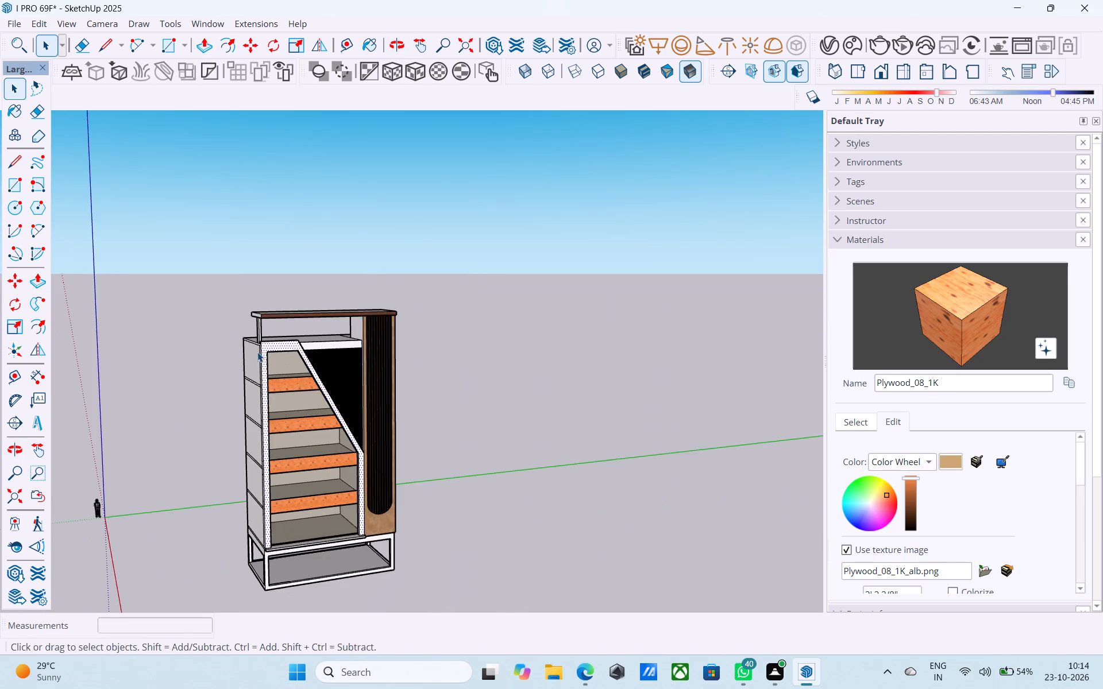
scroll(259, 354, down, 2)
middle_drag(259, 357, 184, 330)
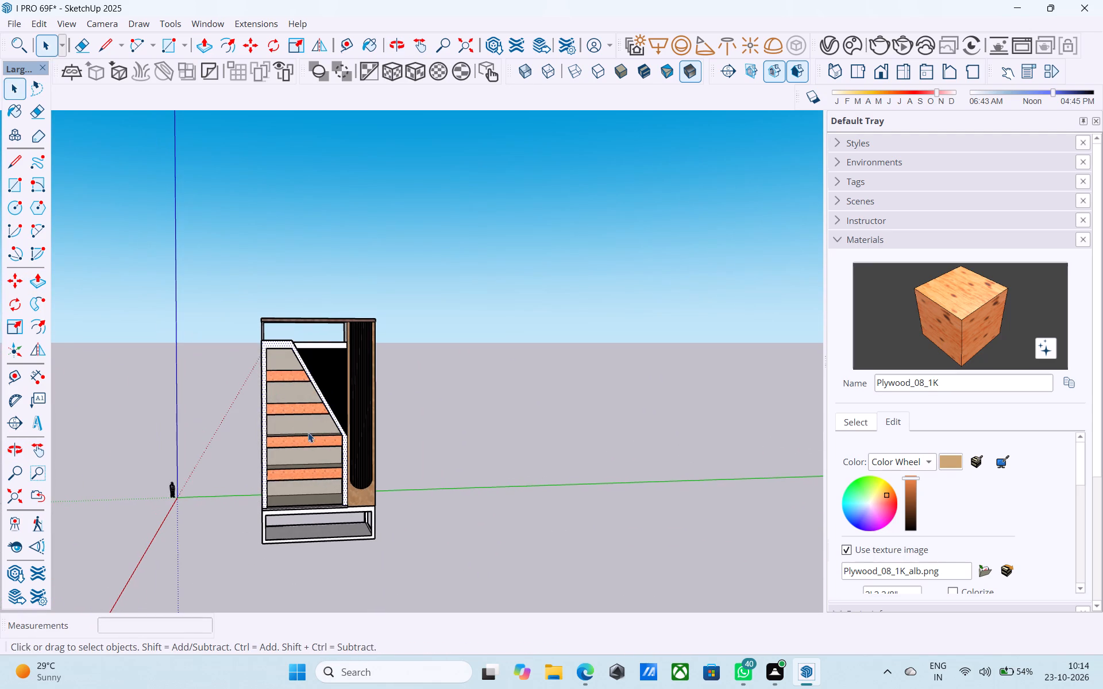
scroll(307, 433, up, 5)
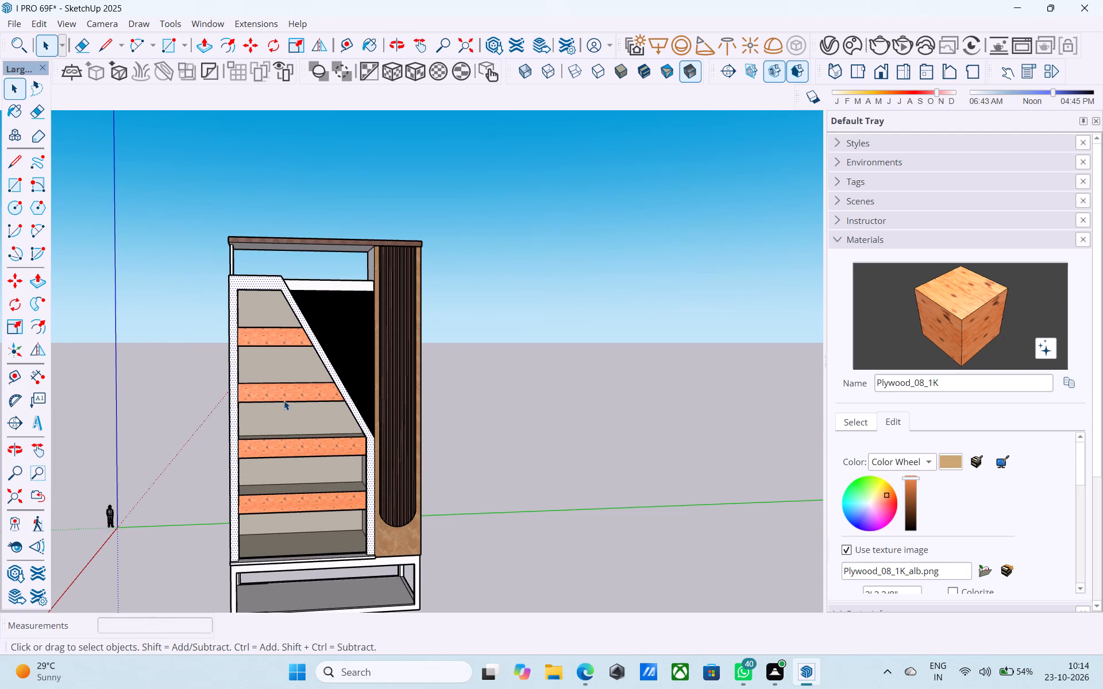
scroll(281, 398, down, 6)
middle_drag(281, 397, 378, 370)
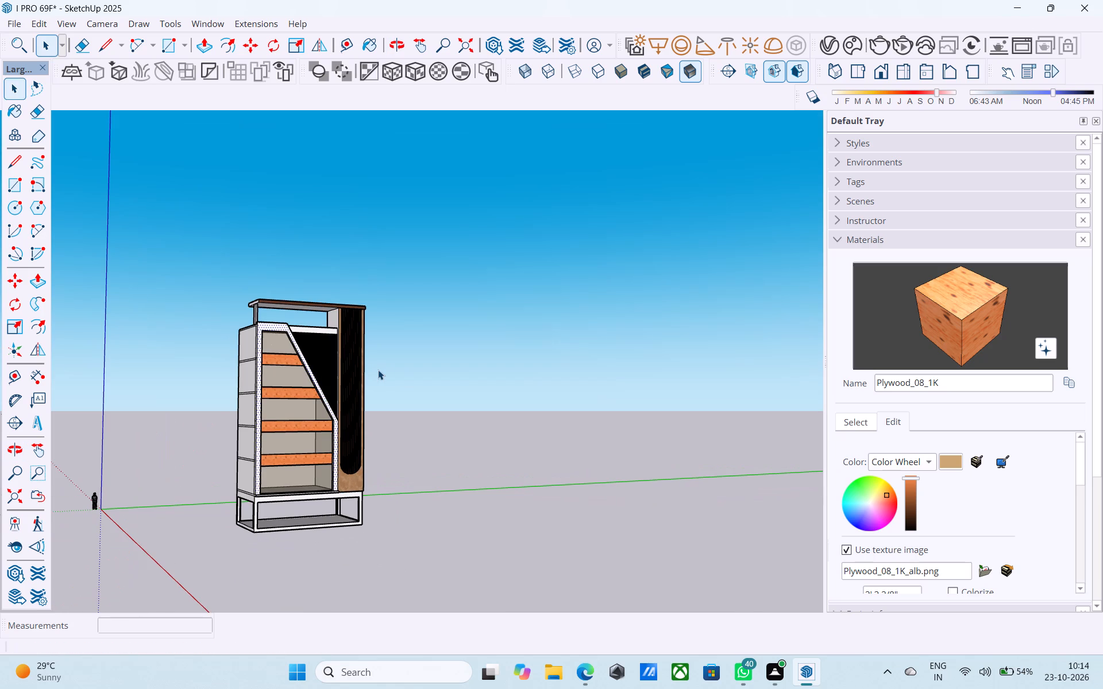
scroll(250, 585, up, 5)
scroll(275, 543, down, 1)
scroll(275, 541, up, 9)
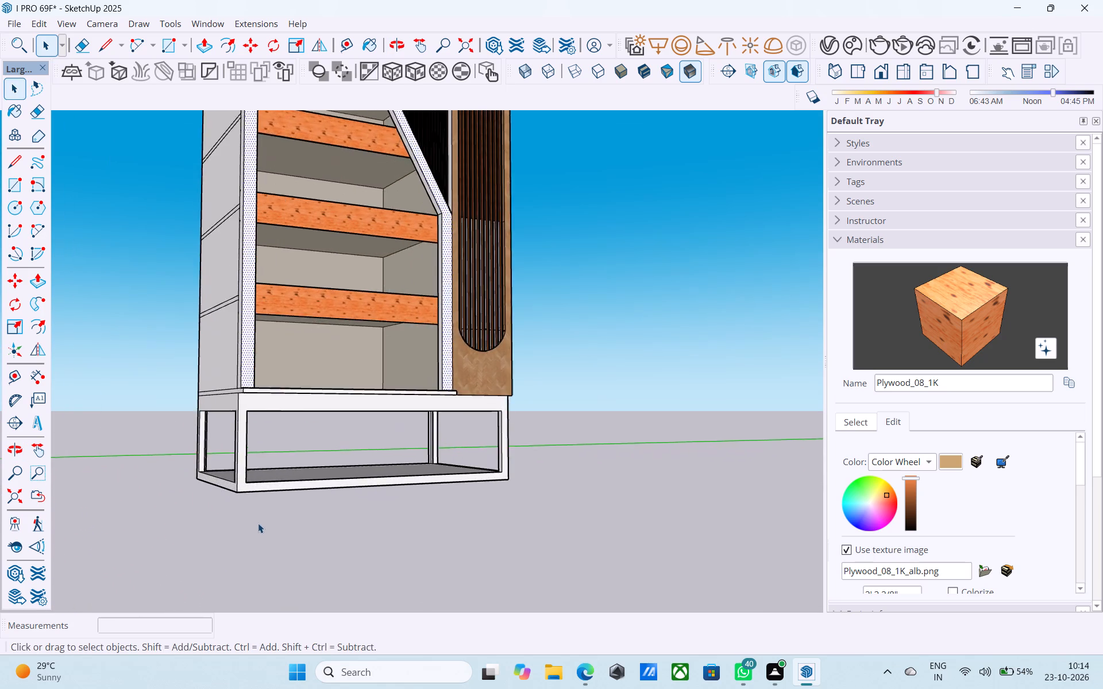
Erase the diagonal-looking seam line across the underside of the shelf unit's base frame.
scroll(258, 523, up, 4)
middle_drag(251, 516, 208, 424)
scroll(266, 477, up, 7)
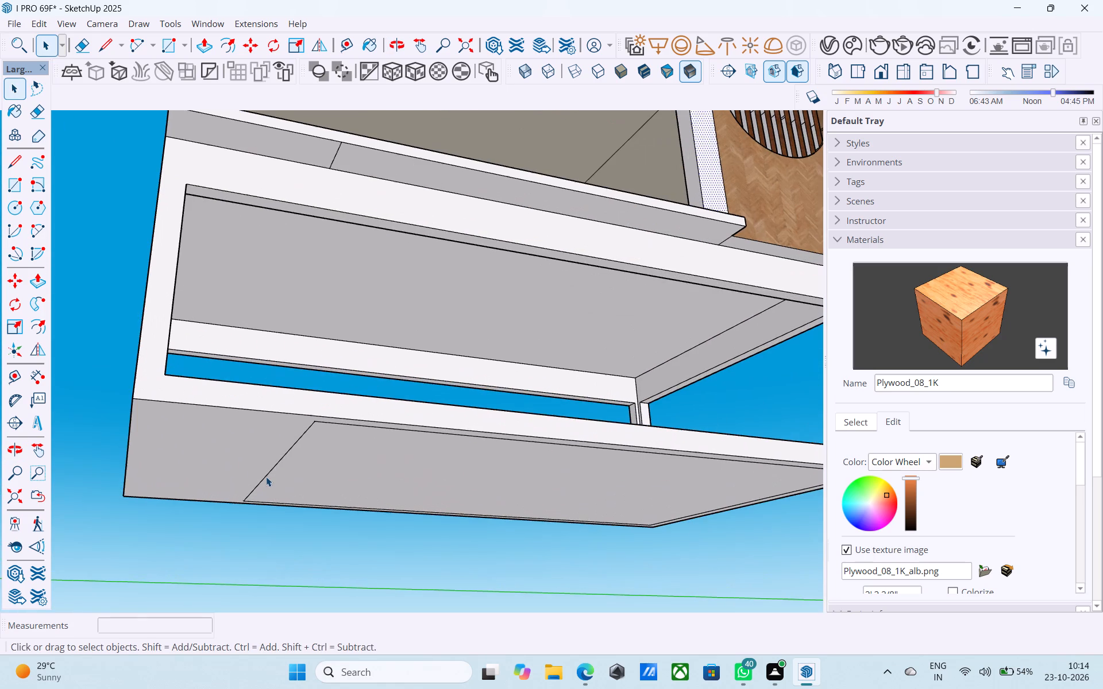
key(e)
drag(267, 475, 273, 475)
key(space)
Pull the base frame's underside face down, trying 6" and settling on 2'.
click(283, 465)
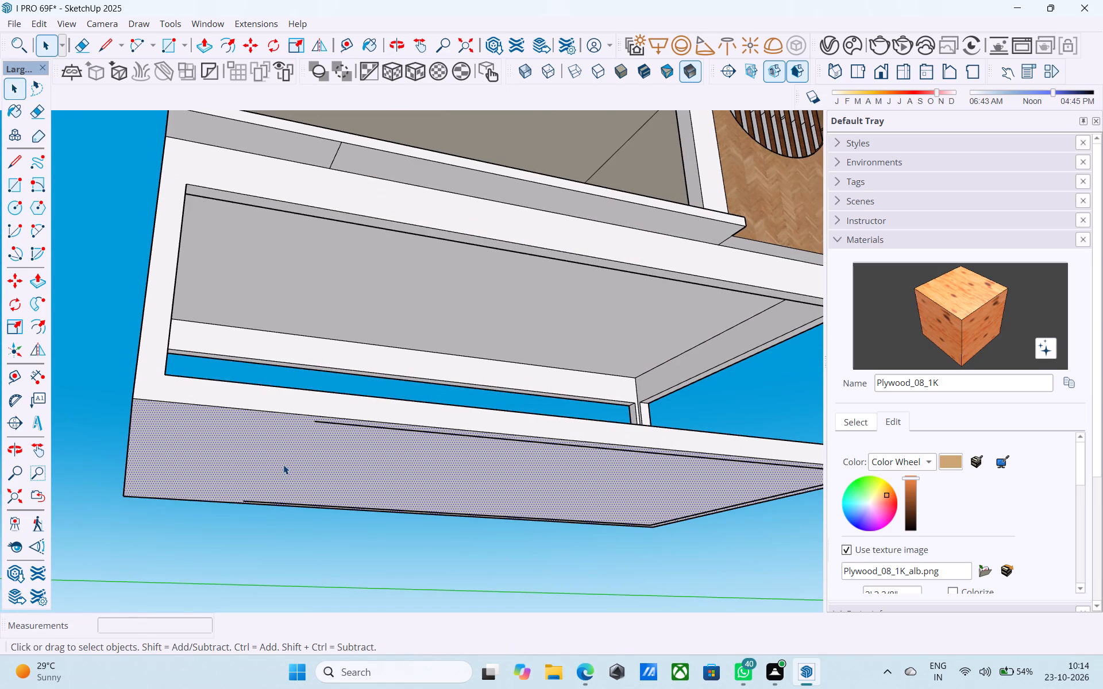
key(p)
click(283, 465)
text(6")
key(Return)
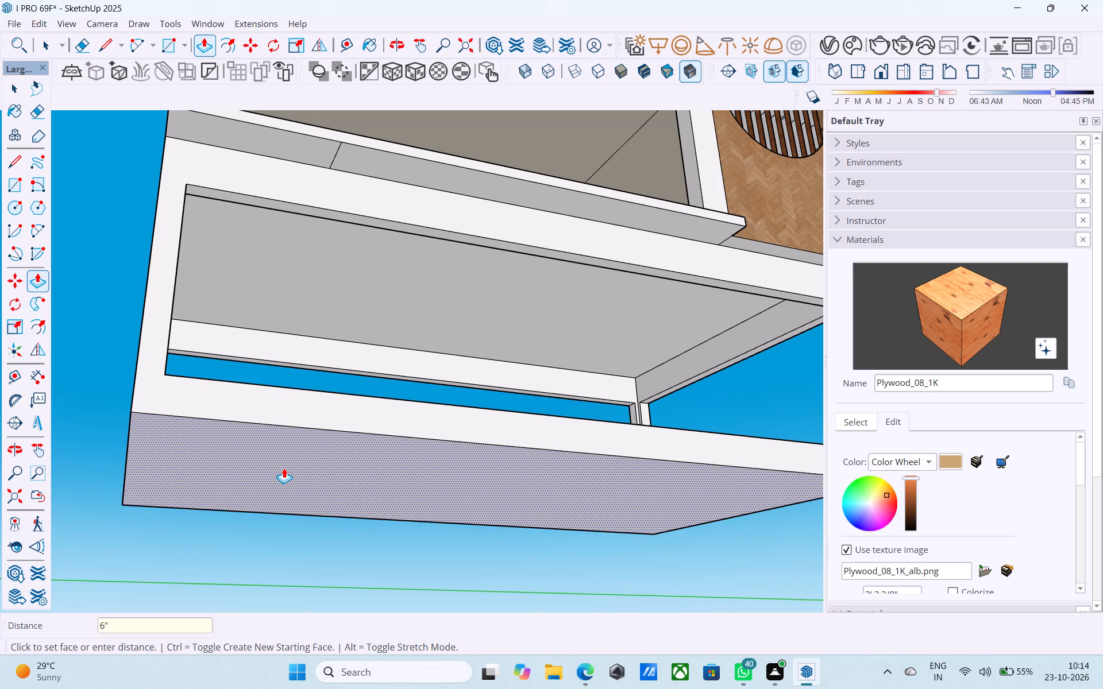
text(2')
key(Return)
key(space)
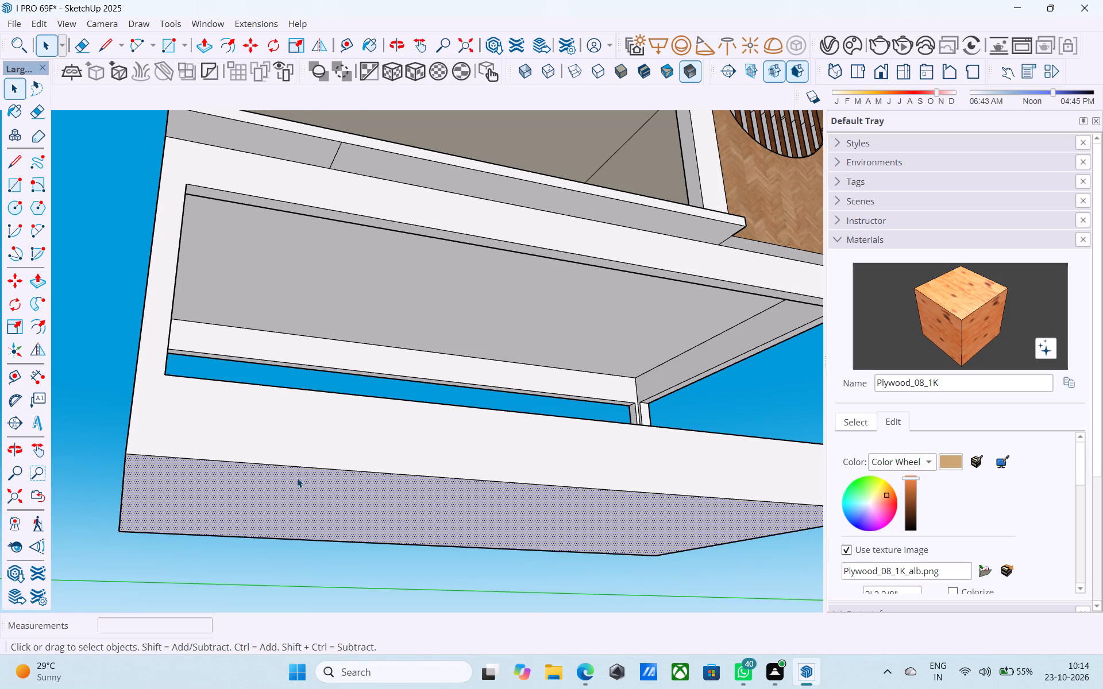
Examine the base frame's front face and its deepened lower rail from the front and from above.
scroll(306, 456, down, 11)
middle_drag(296, 393, 234, 537)
scroll(236, 497, up, 5)
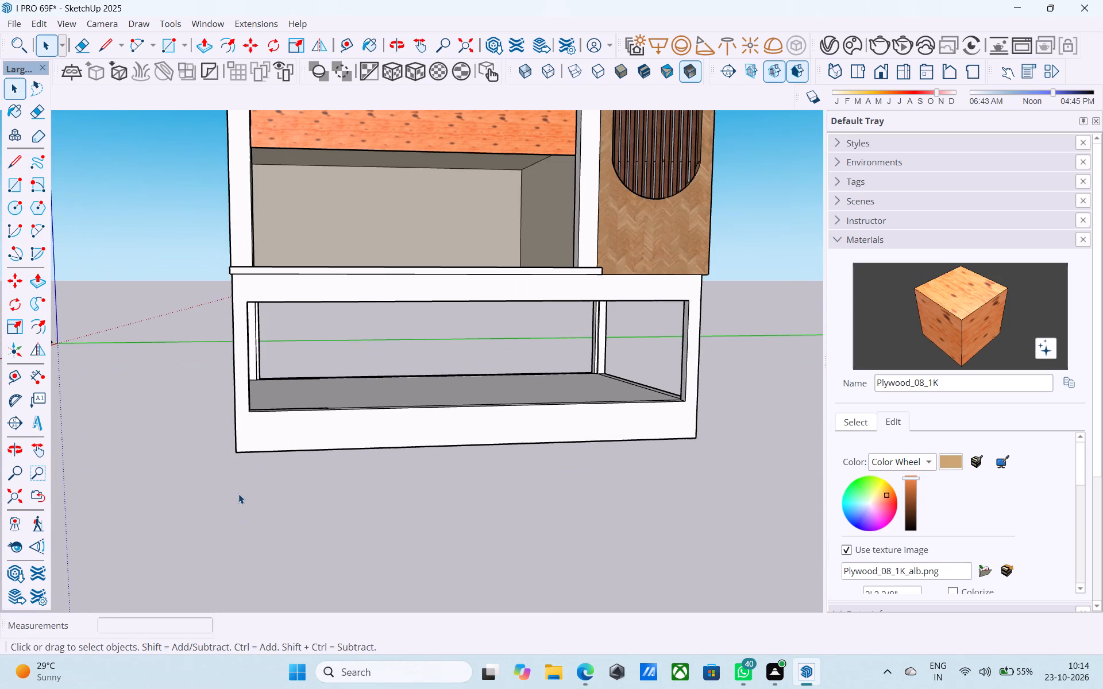
click(261, 442)
middle_drag(336, 436, 404, 408)
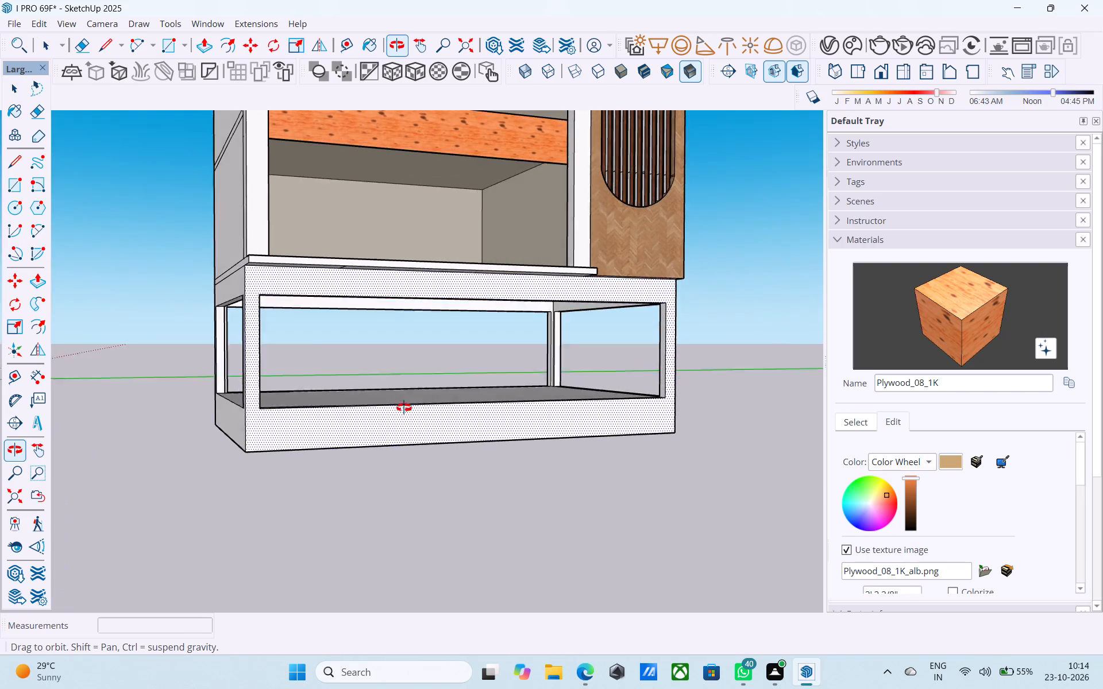
middle_drag(404, 408, 302, 509)
scroll(302, 509, down, 7)
scroll(290, 459, up, 4)
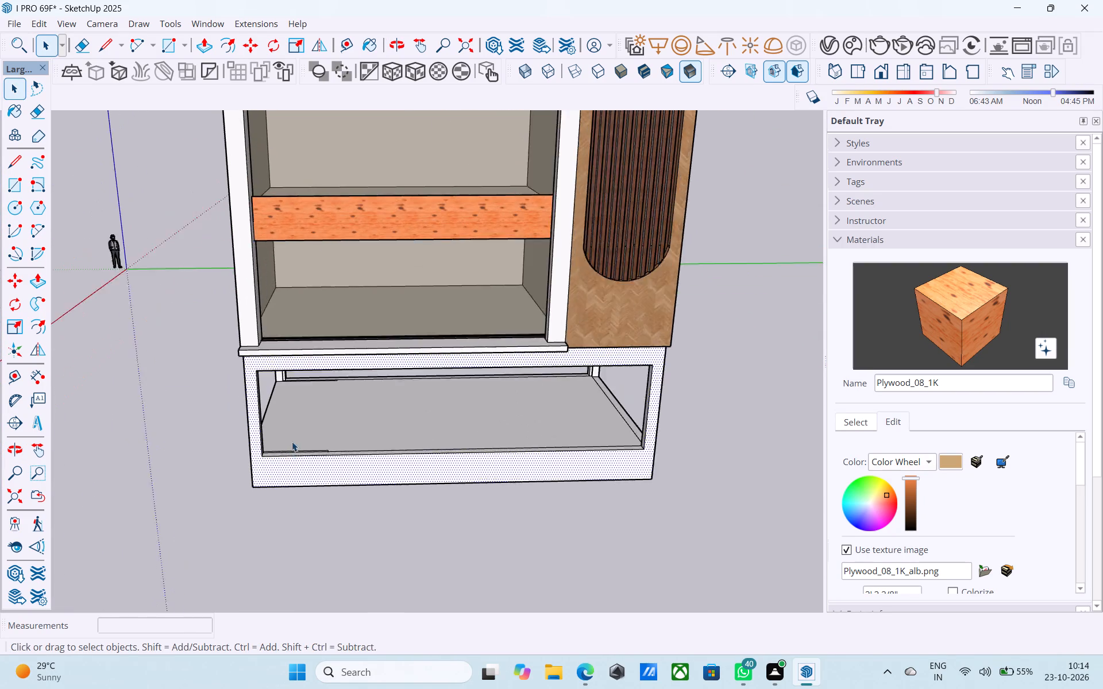
scroll(292, 442, up, 8)
scroll(296, 439, down, 6)
middle_drag(296, 439, 311, 419)
middle_drag(313, 419, 304, 413)
scroll(334, 465, down, 4)
Copy the lower rail's top front edge 3' down to its bottom edge, dividing the distance into 6 equal bands.
middle_drag(326, 456, 415, 444)
scroll(359, 475, up, 7)
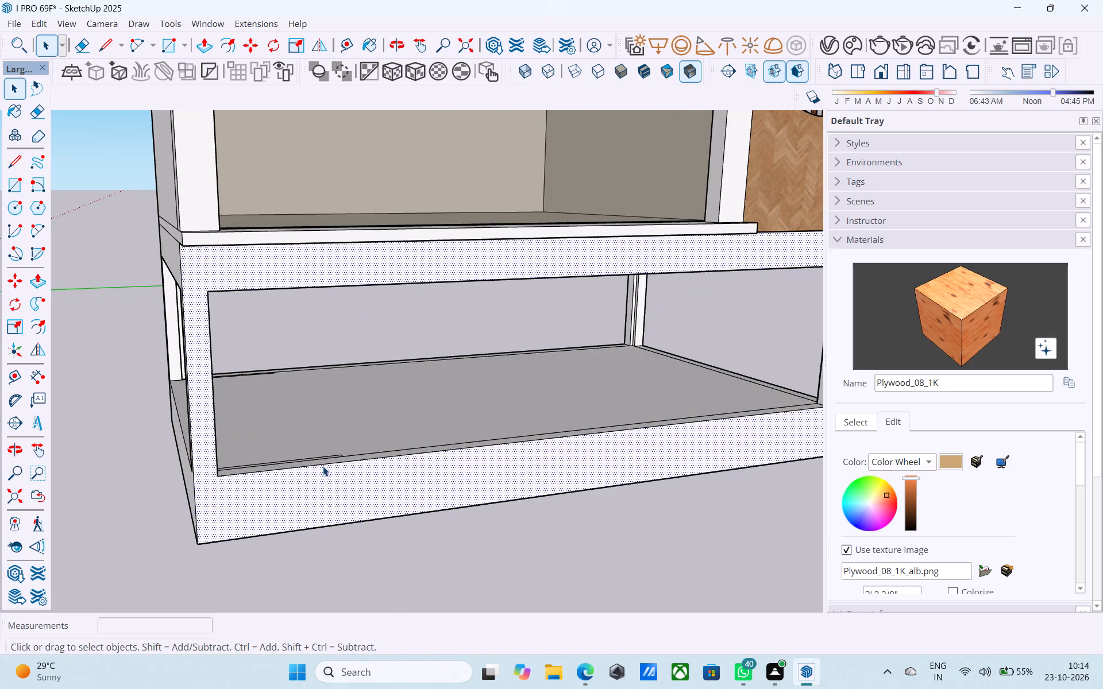
click(322, 464)
key(m)
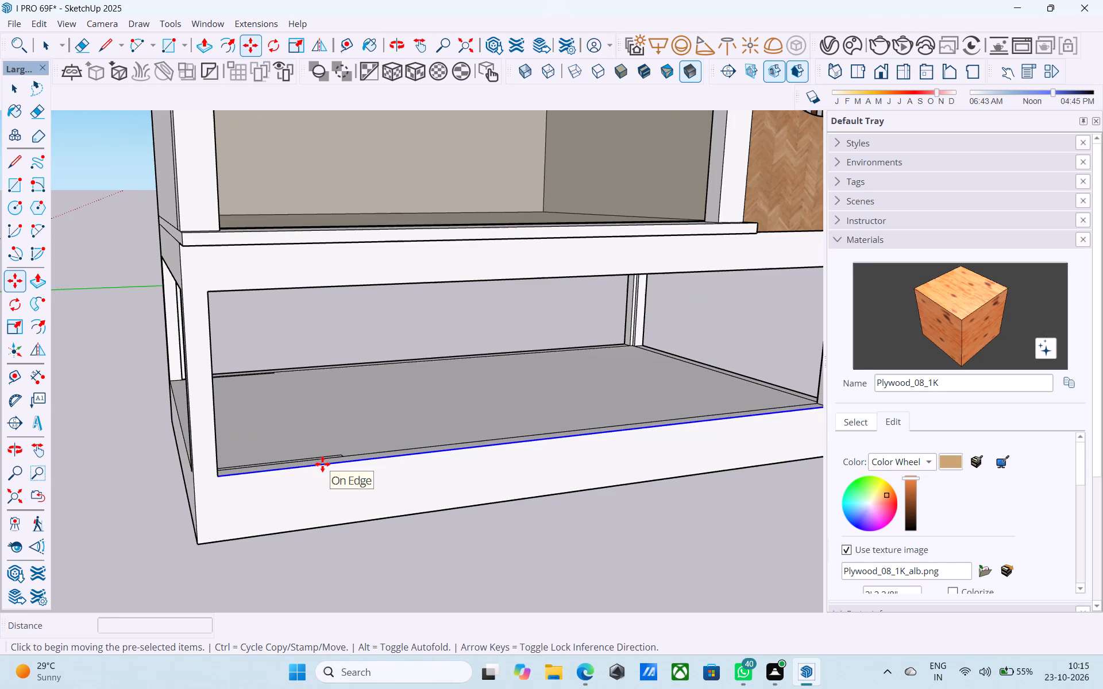
click(222, 476)
click(220, 543)
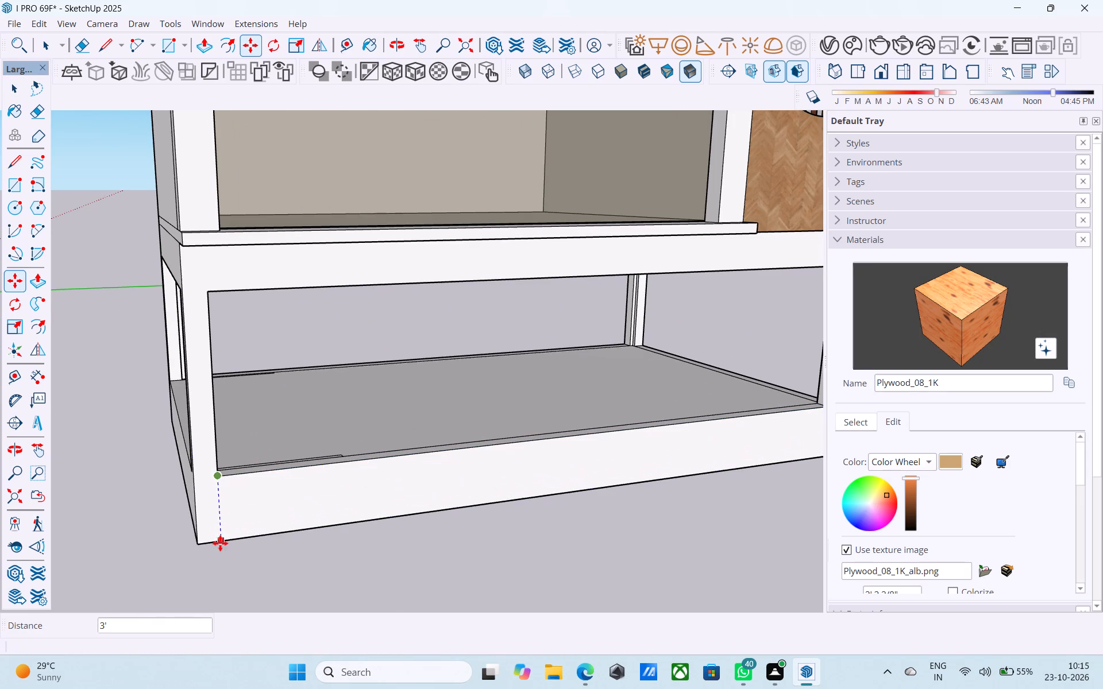
key(slash)
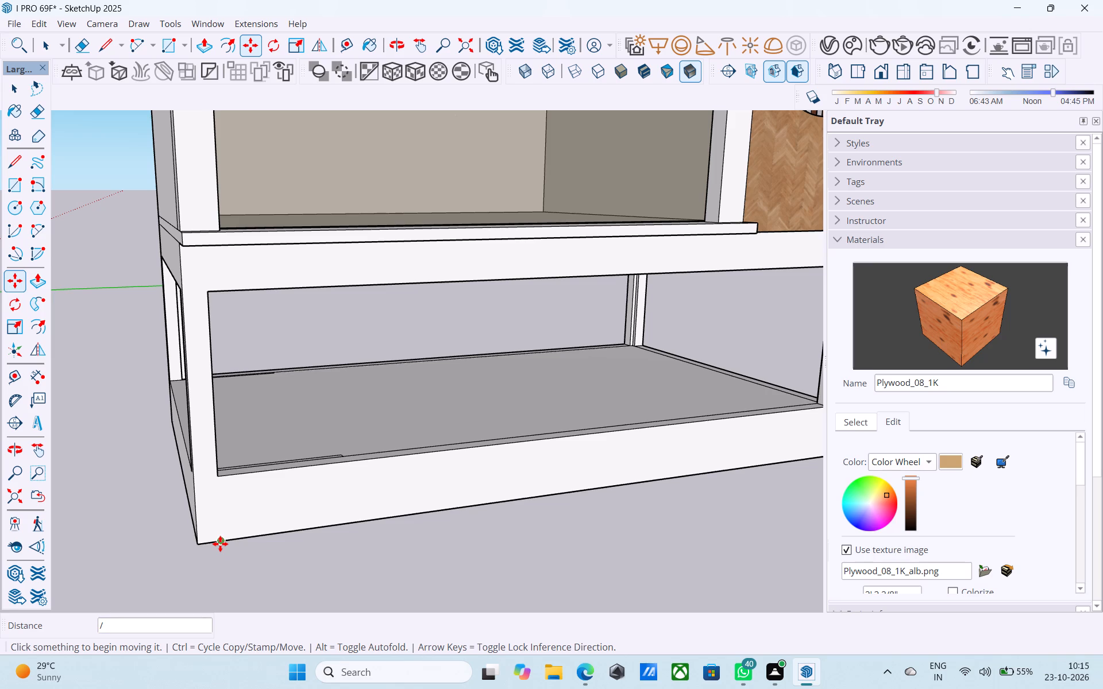
text(/6)
key(Return)
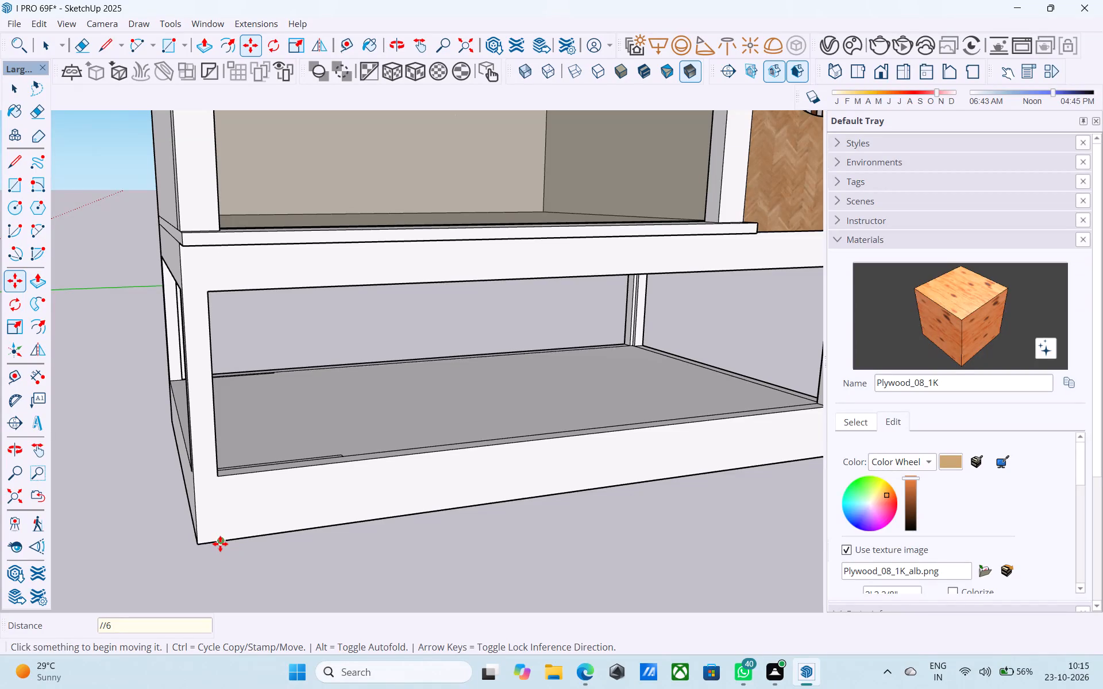
key(BackSpace)
key(BackSpace)
key(BackSpace)
text(/6)
key(Return)
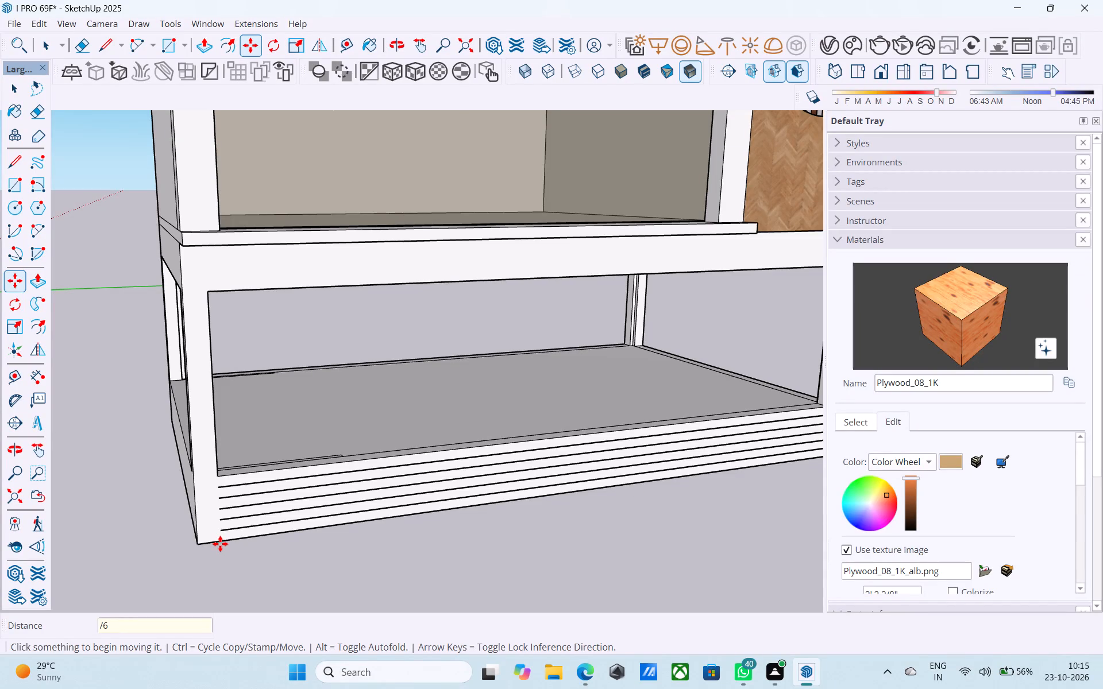
Extend the upper three band lines about 1' along the base rail's front face to its left outer corner edge.
key(space)
key(l)
scroll(188, 494, up, 6)
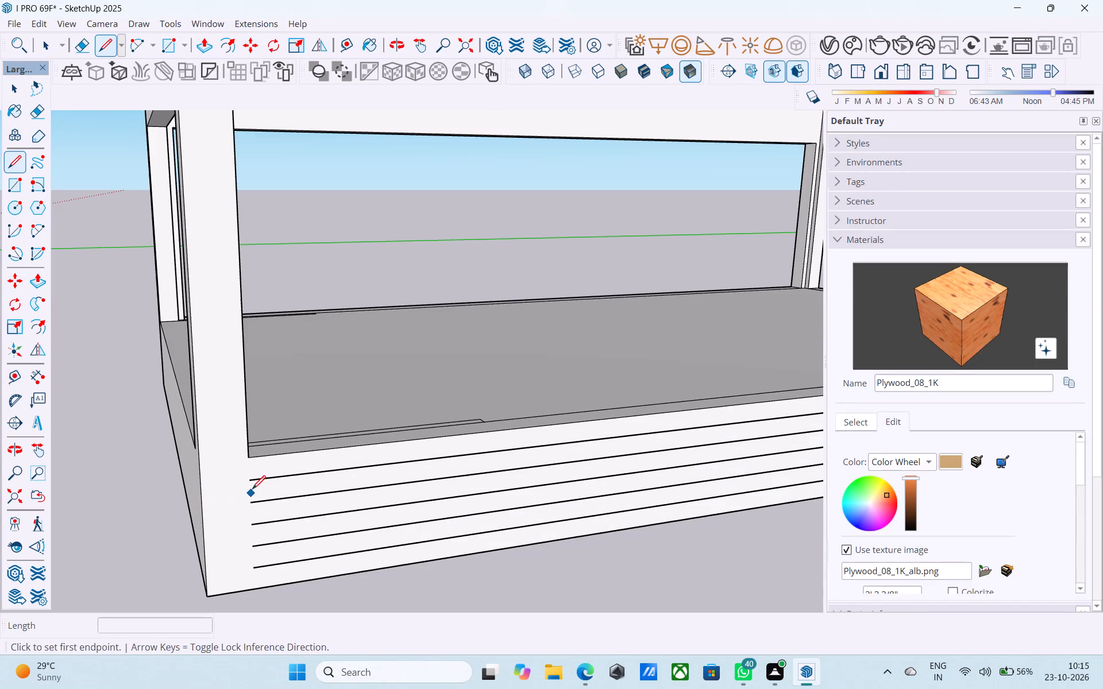
click(248, 482)
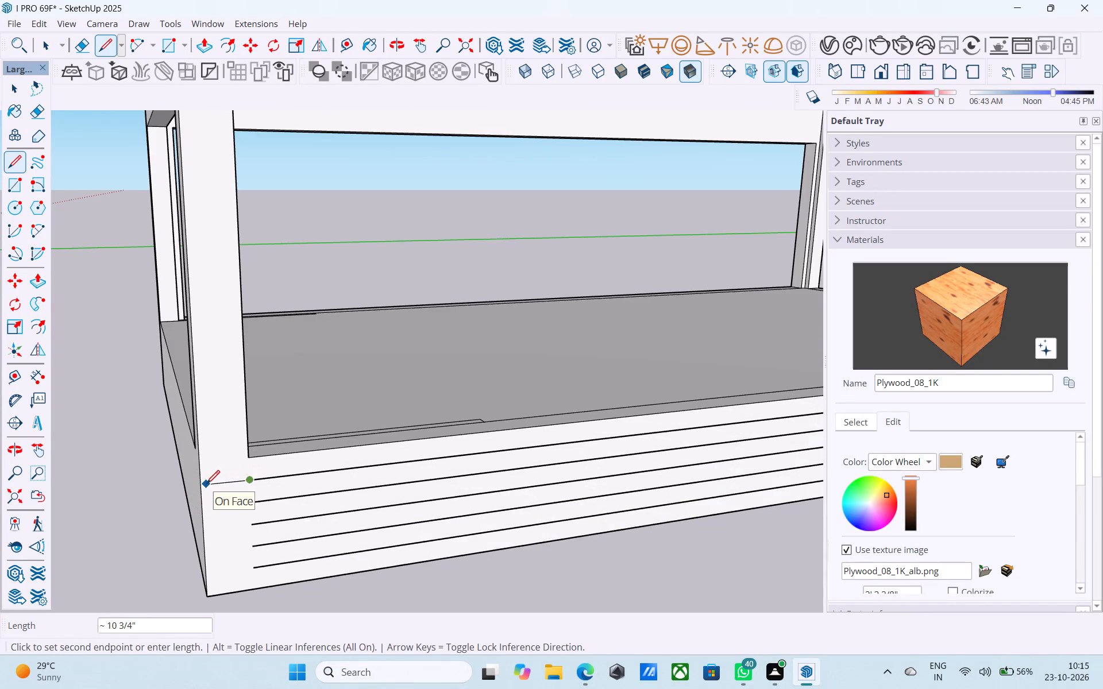
key(Left)
click(202, 486)
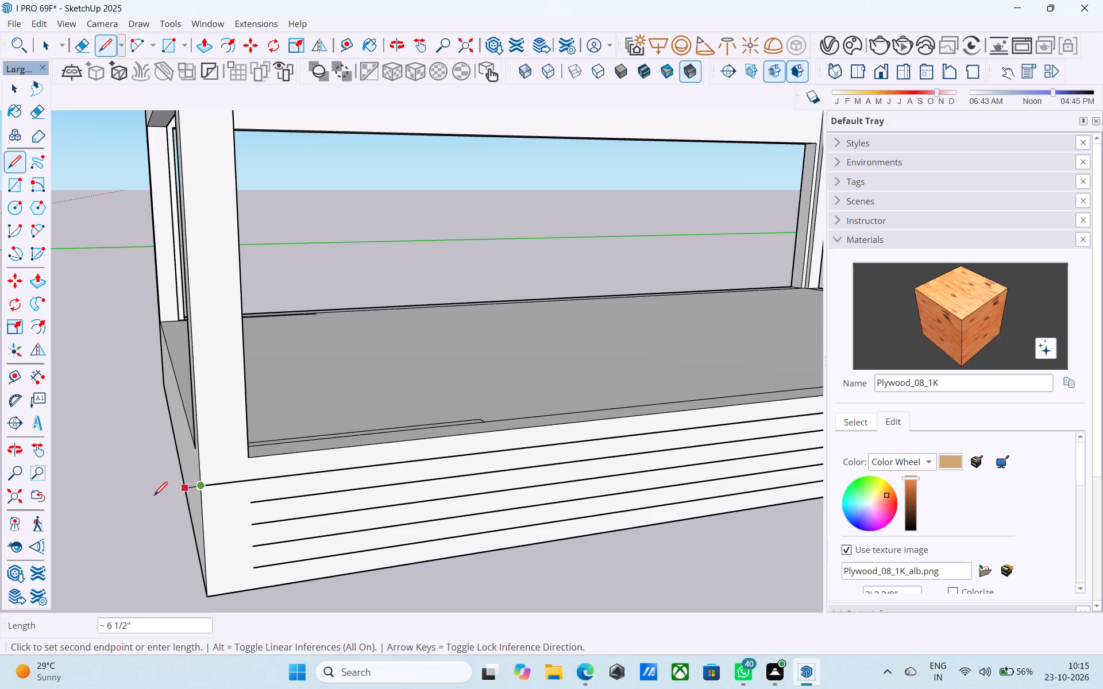
key(l)
click(252, 506)
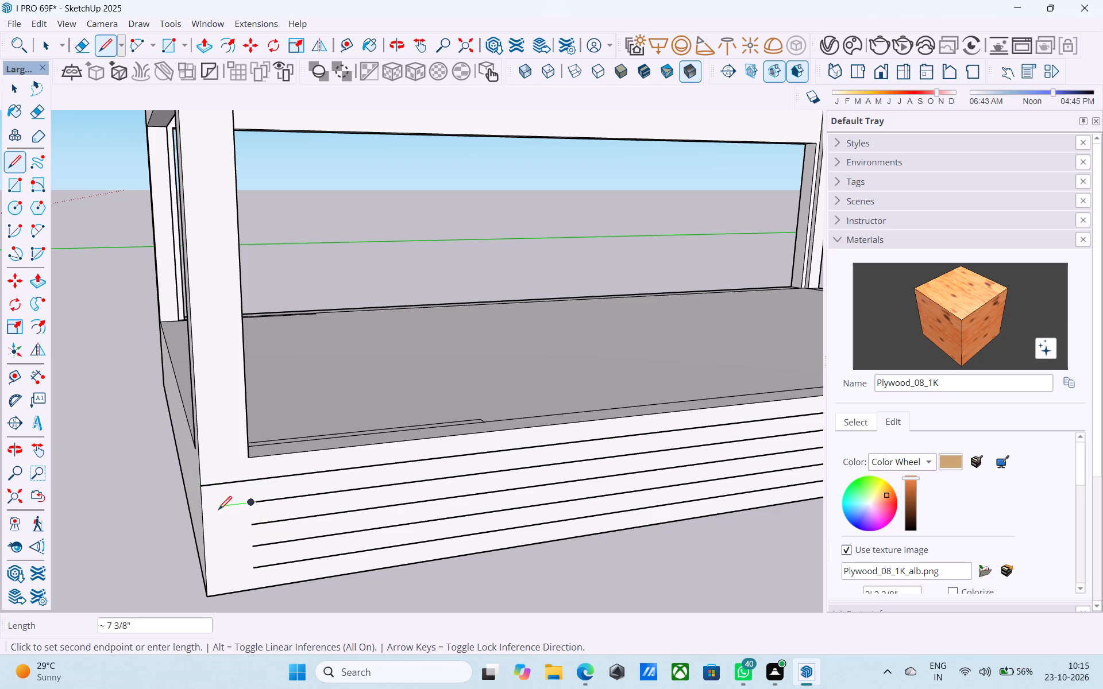
click(198, 513)
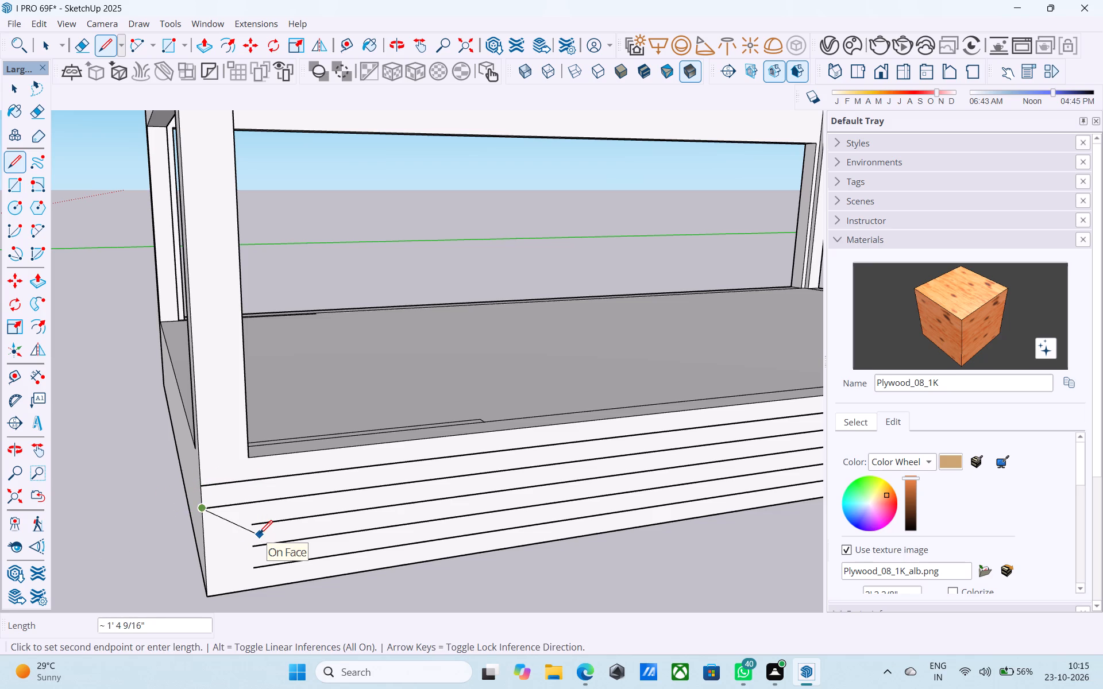
key(l)
click(253, 527)
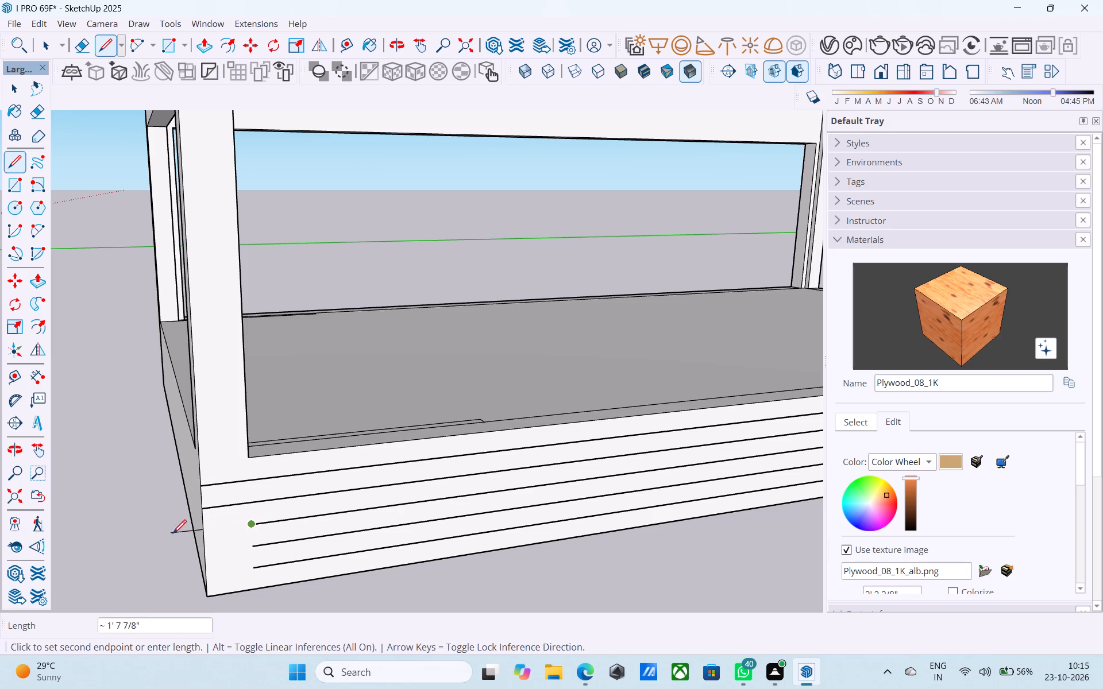
key(Left)
click(206, 532)
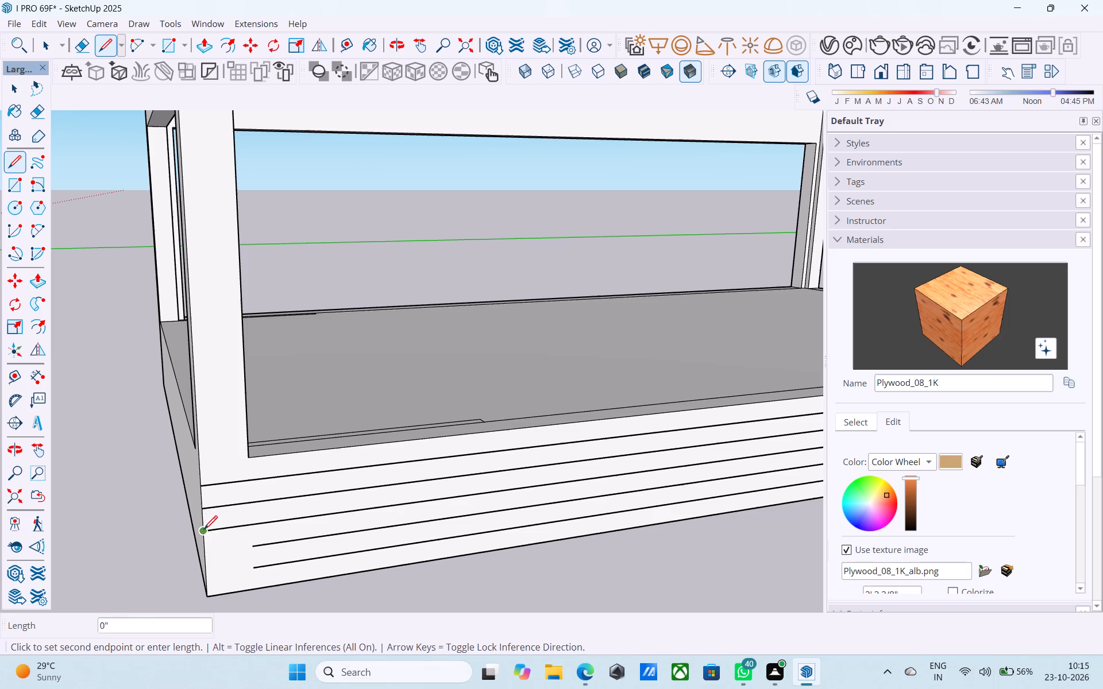
Extend the lower two band lines across the left post's foot to the base rail's left outer corner edge.
key(l)
click(253, 545)
key(Left)
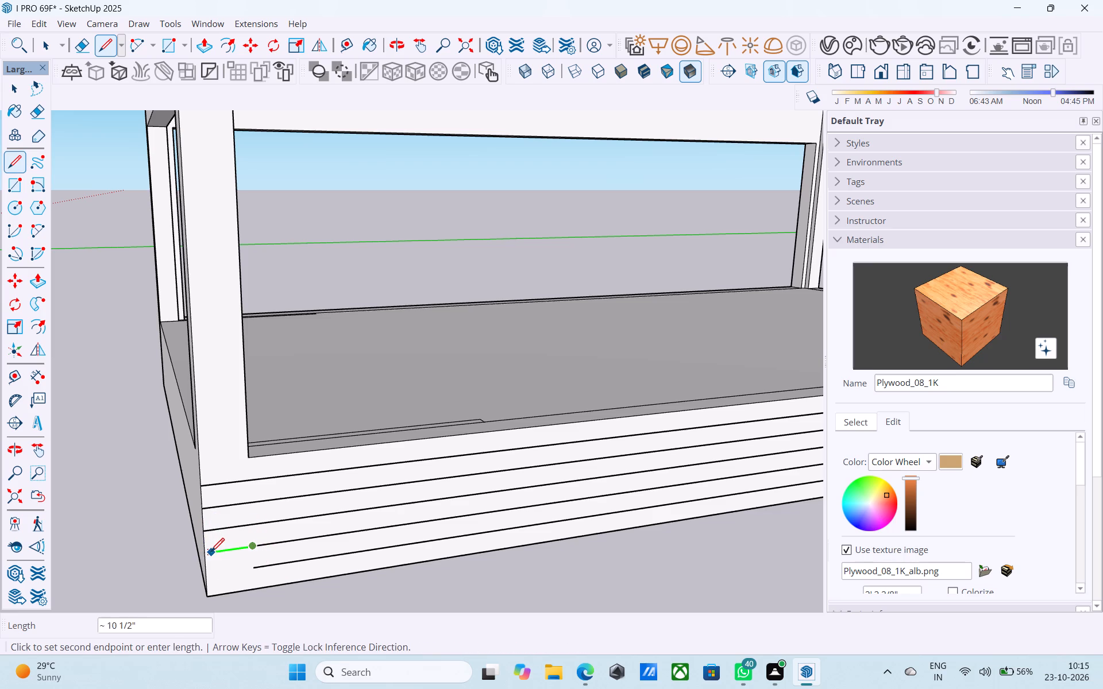
click(202, 549)
key(space)
key(l)
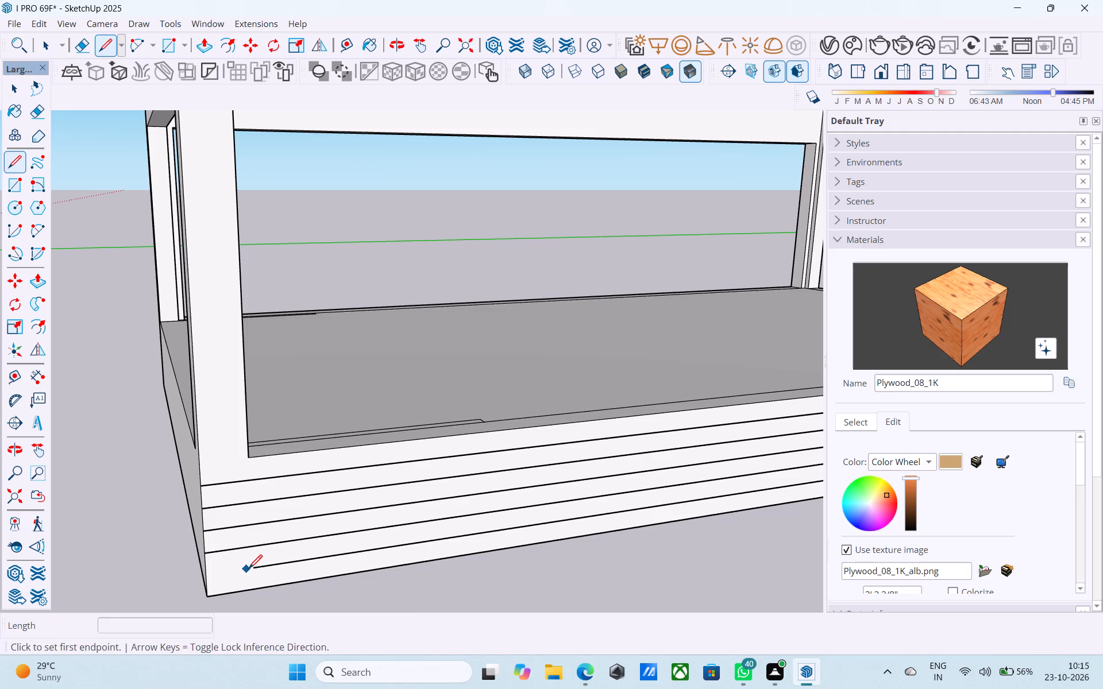
click(253, 568)
click(207, 574)
key(space)
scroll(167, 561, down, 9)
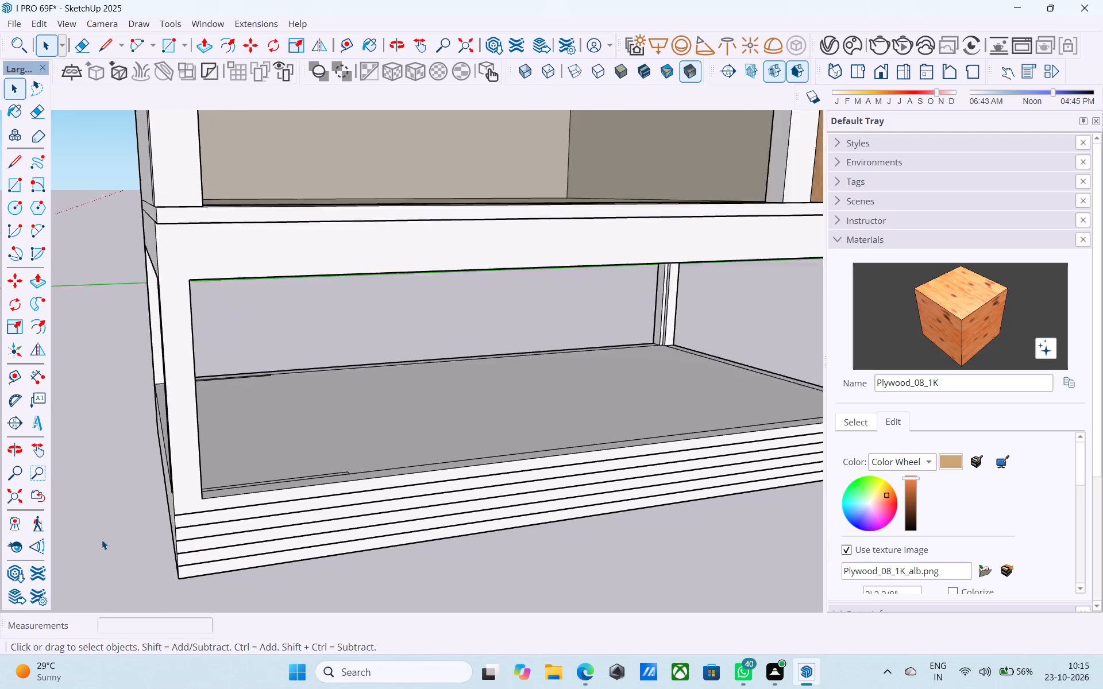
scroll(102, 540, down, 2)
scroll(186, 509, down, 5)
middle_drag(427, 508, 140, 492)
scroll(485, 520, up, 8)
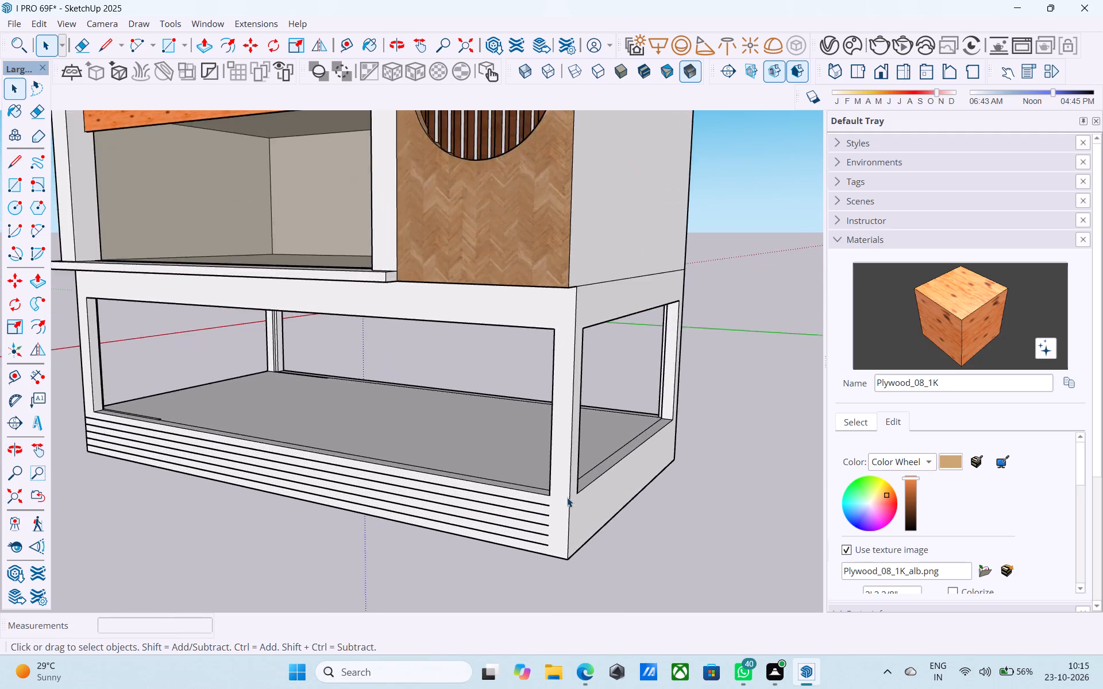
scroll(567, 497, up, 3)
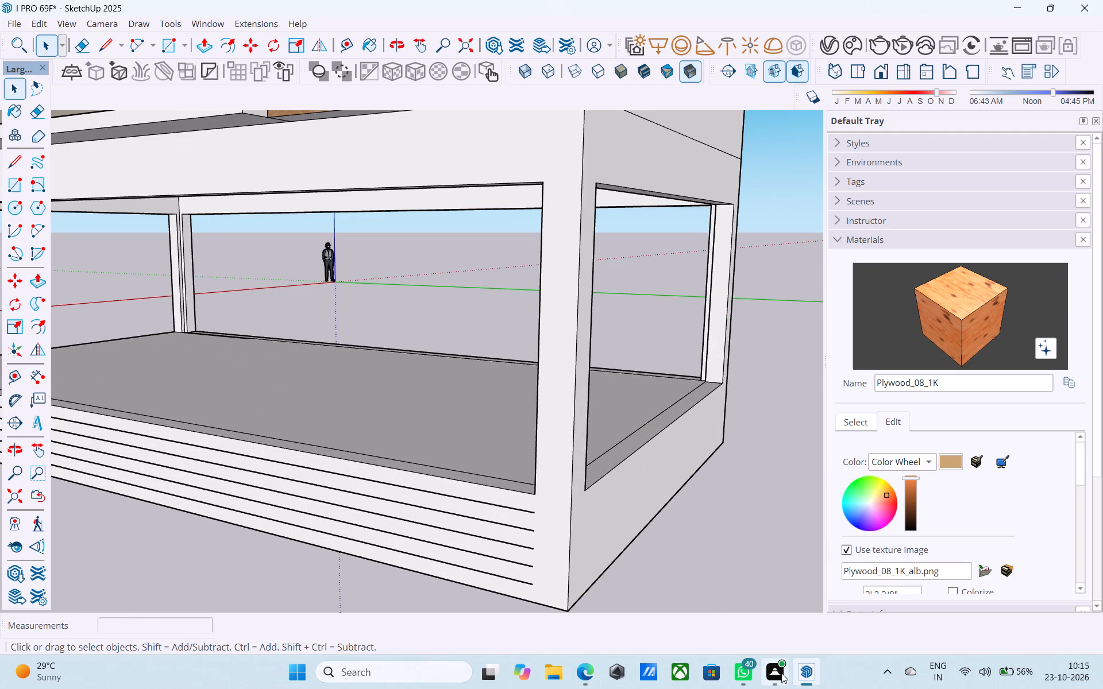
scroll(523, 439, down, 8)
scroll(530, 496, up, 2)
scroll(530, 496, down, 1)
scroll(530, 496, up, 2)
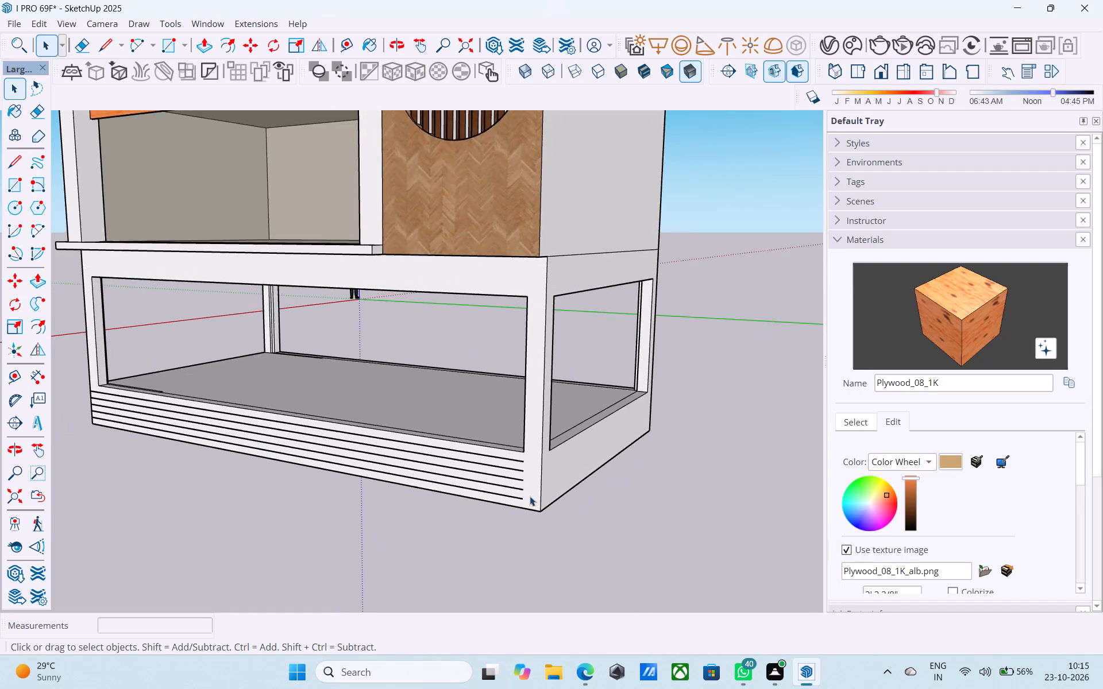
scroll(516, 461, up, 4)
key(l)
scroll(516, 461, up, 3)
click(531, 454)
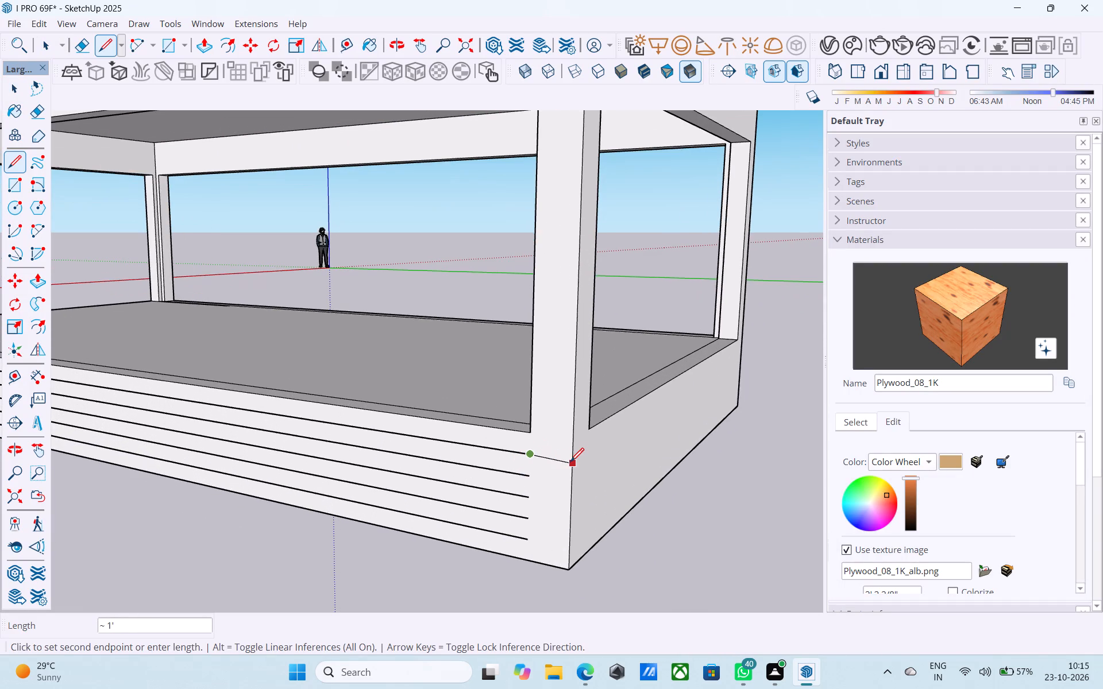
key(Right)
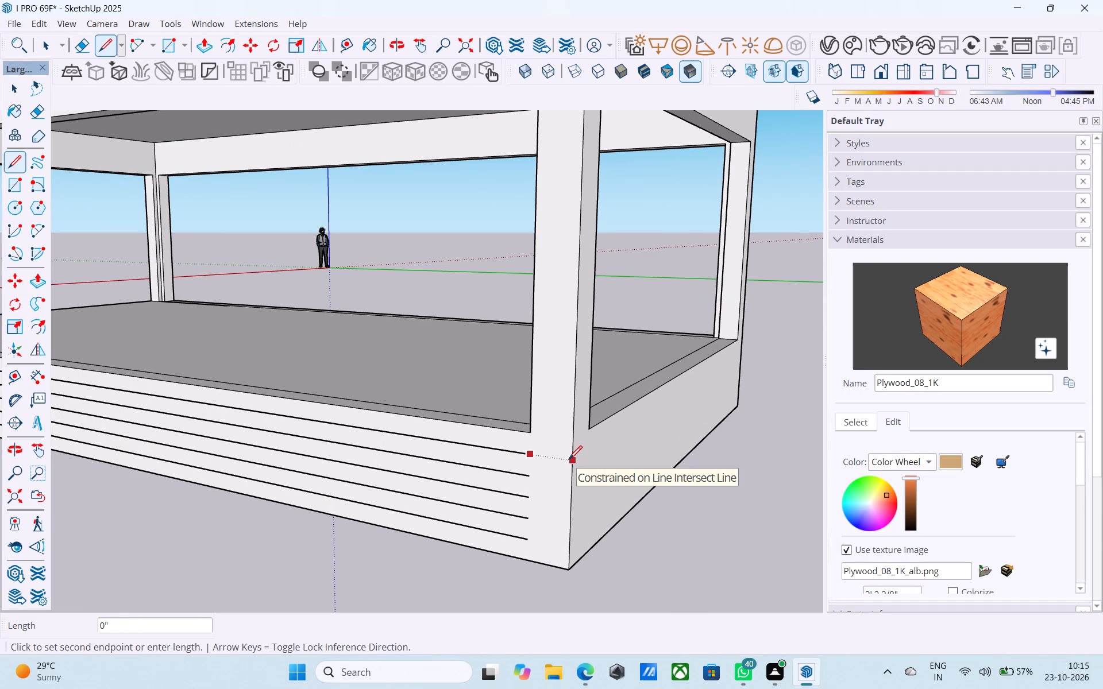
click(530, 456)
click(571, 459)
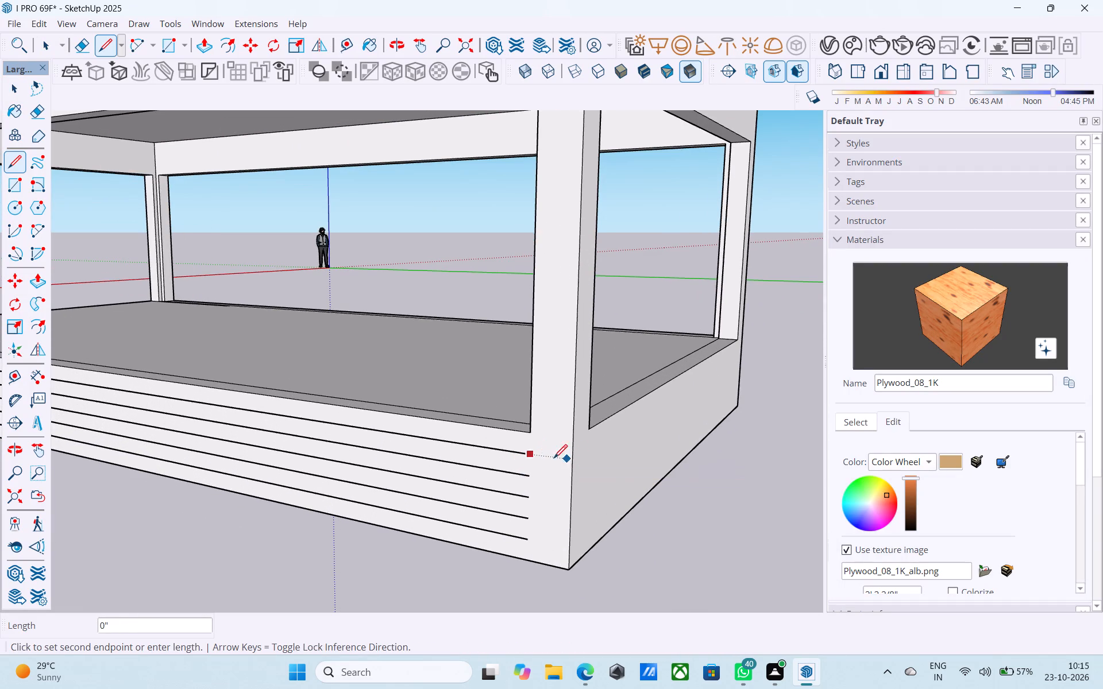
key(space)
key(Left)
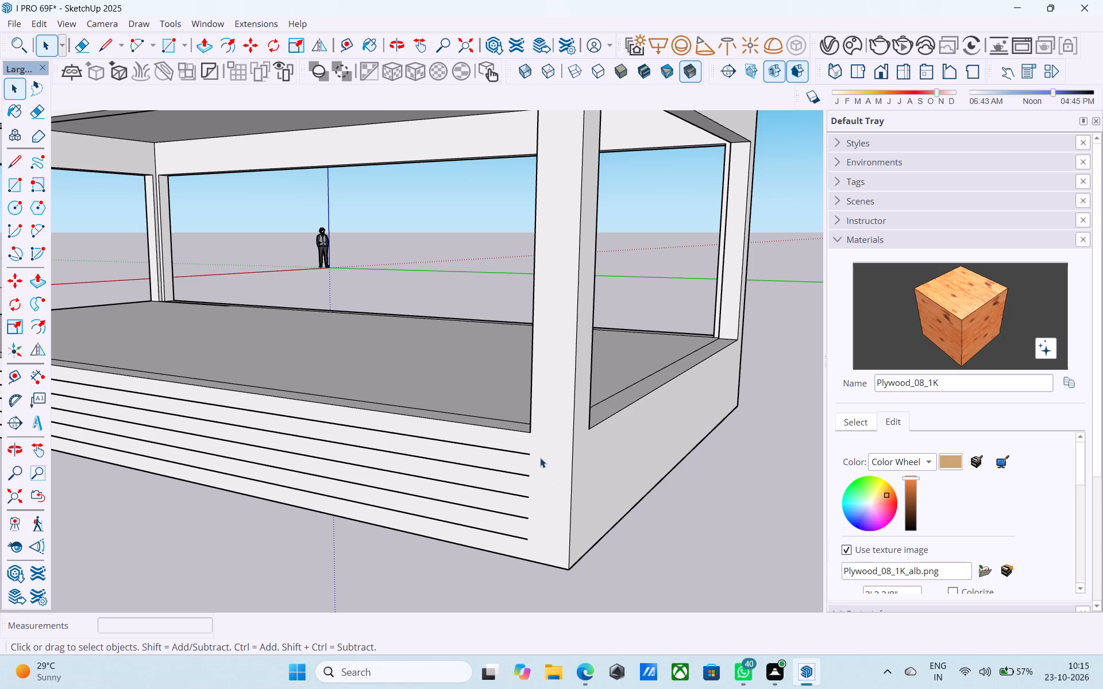
Extend the top two band lines 1' across the right post's foot to the rail's right outer corner edge.
key(l)
click(533, 454)
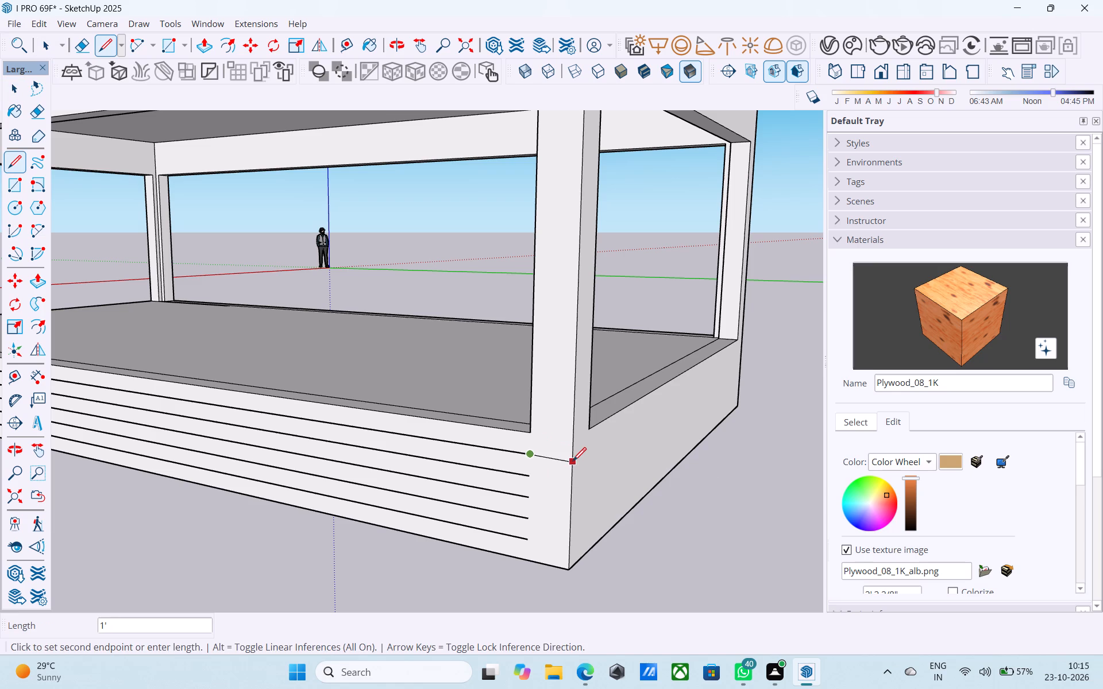
key(Left)
scroll(569, 471, up, 2)
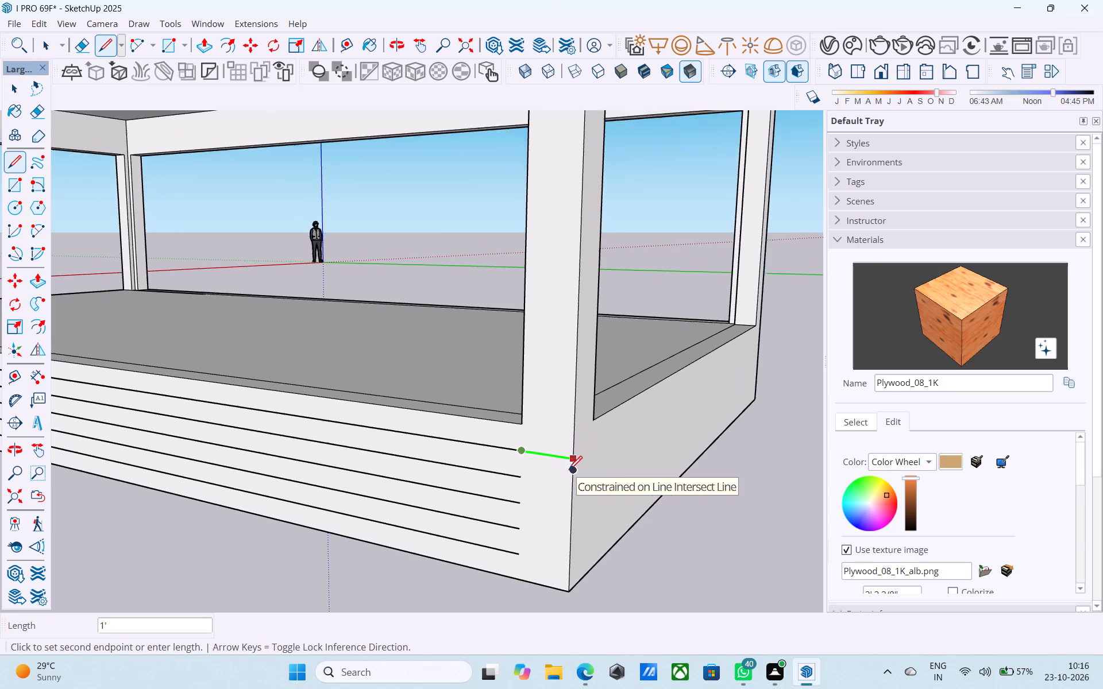
scroll(569, 471, up, 2)
click(573, 458)
key(space)
key(l)
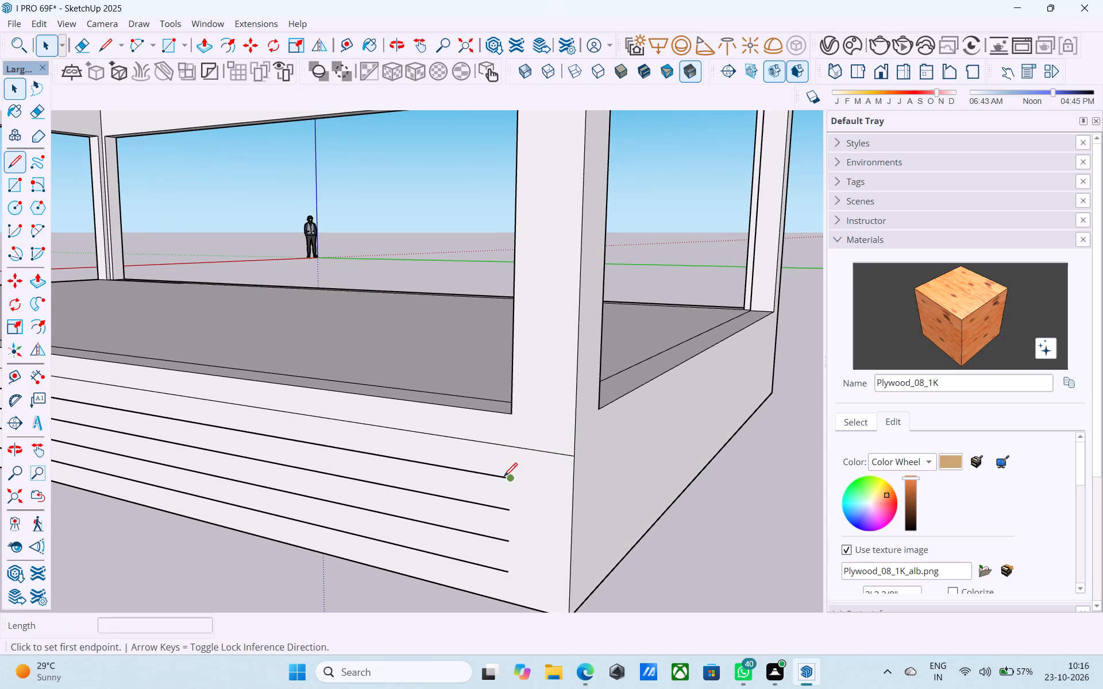
click(513, 478)
key(Left)
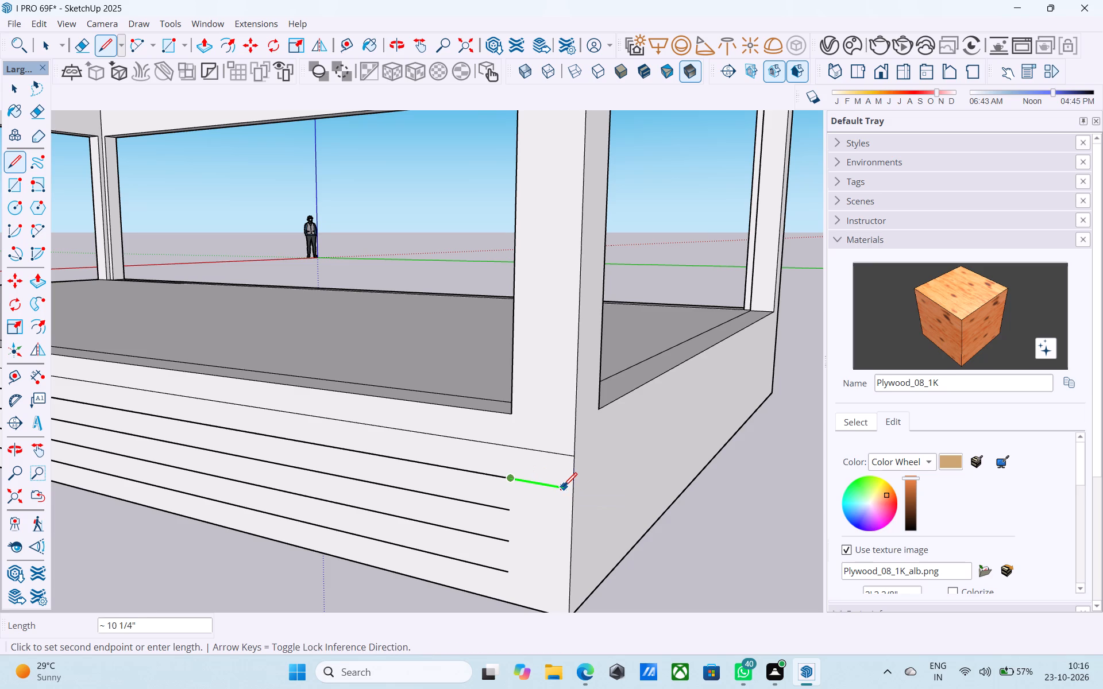
click(574, 491)
Extend the lower three band lines 1' to the base rail's right outer corner edge.
key(l)
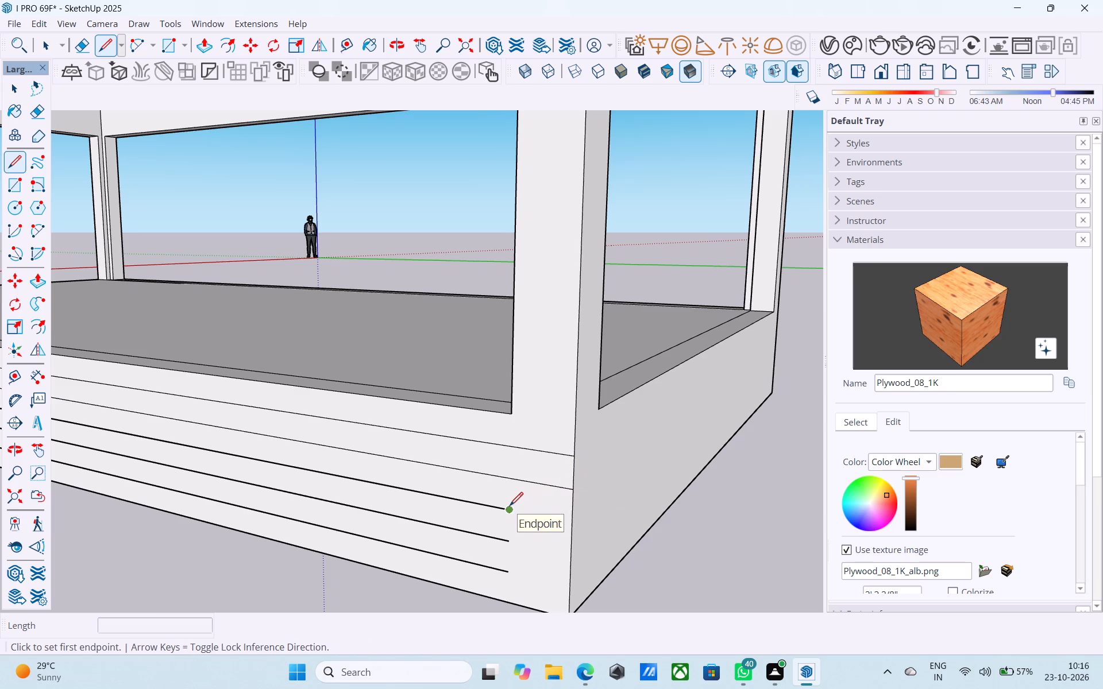
click(510, 507)
click(571, 521)
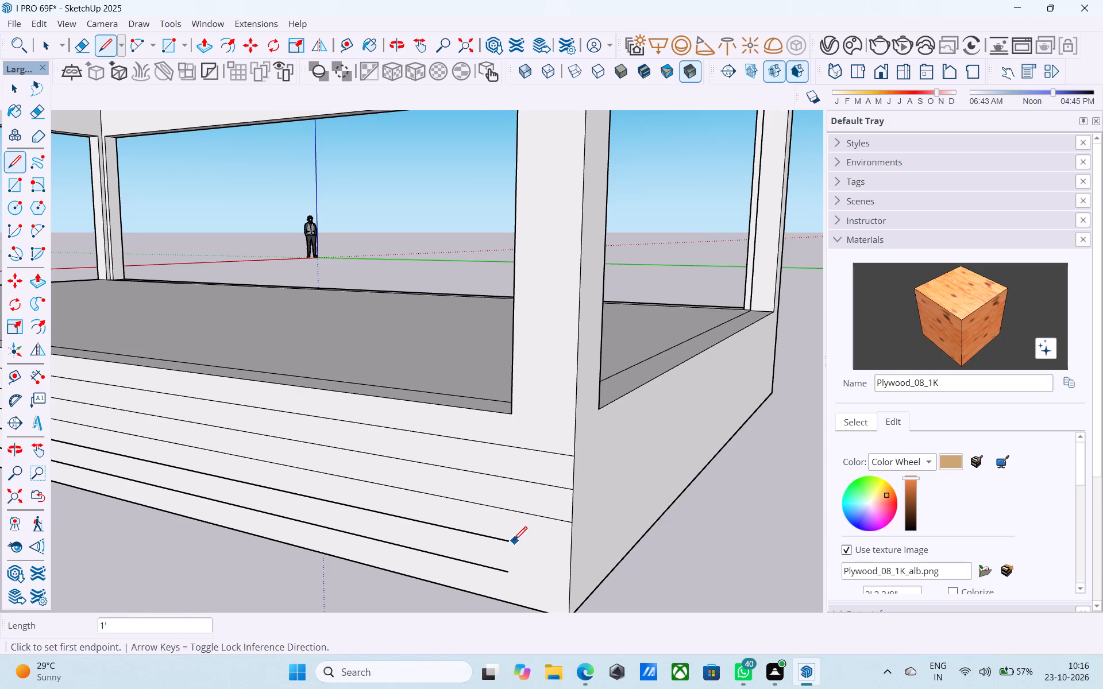
click(512, 541)
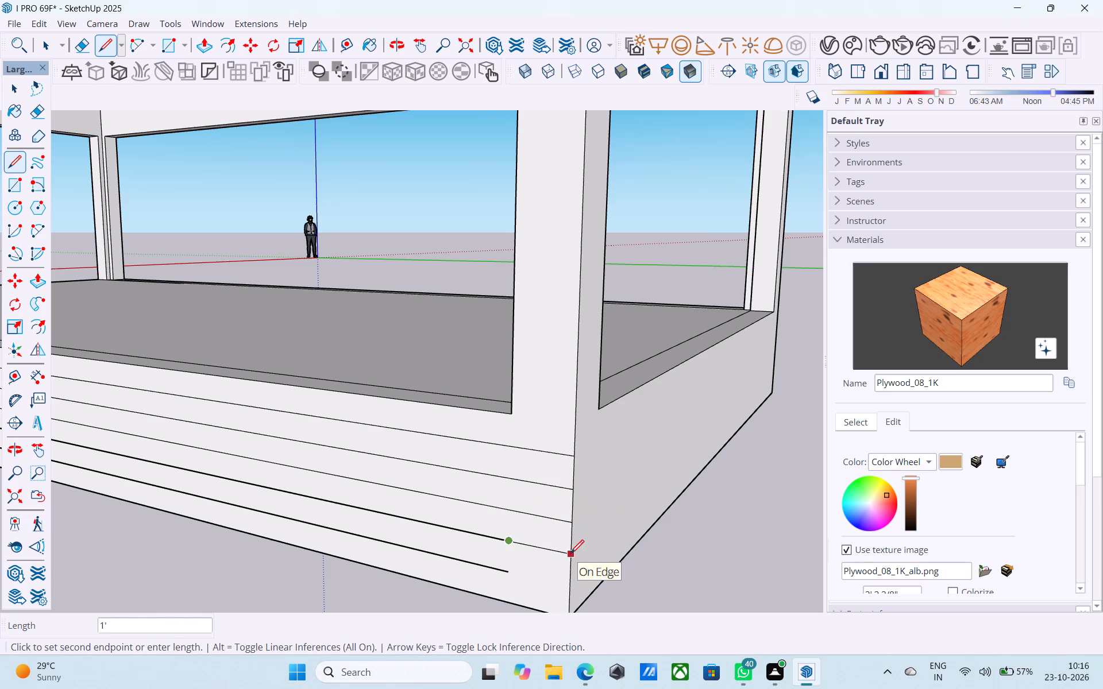
key(Left)
click(570, 555)
click(508, 571)
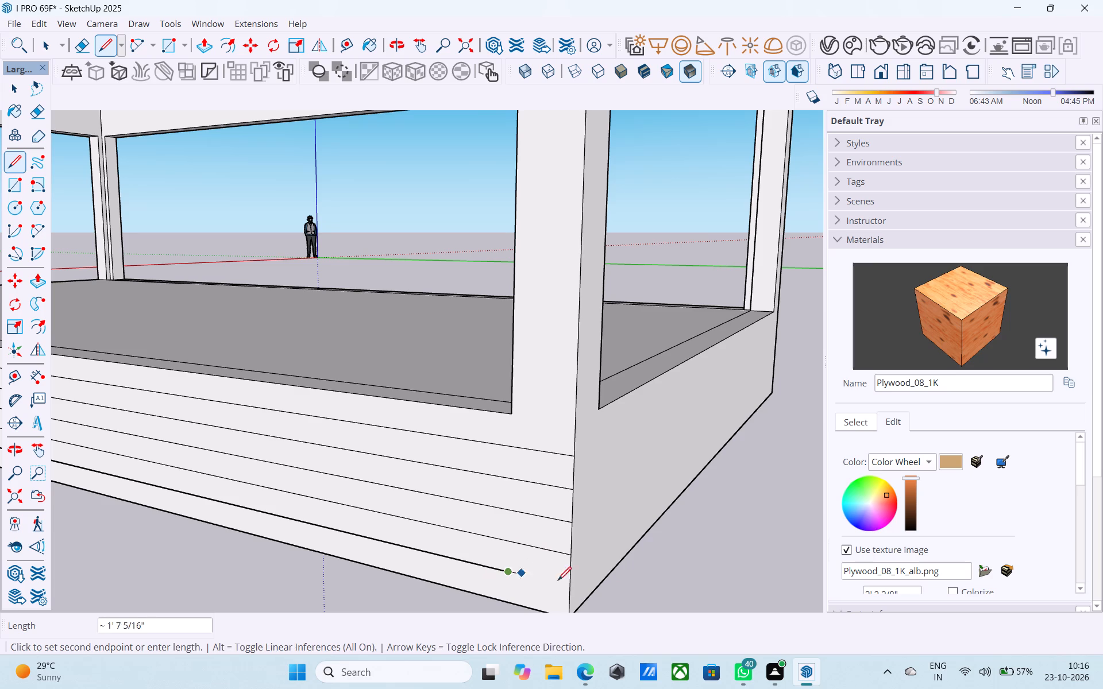
key(Left)
click(570, 589)
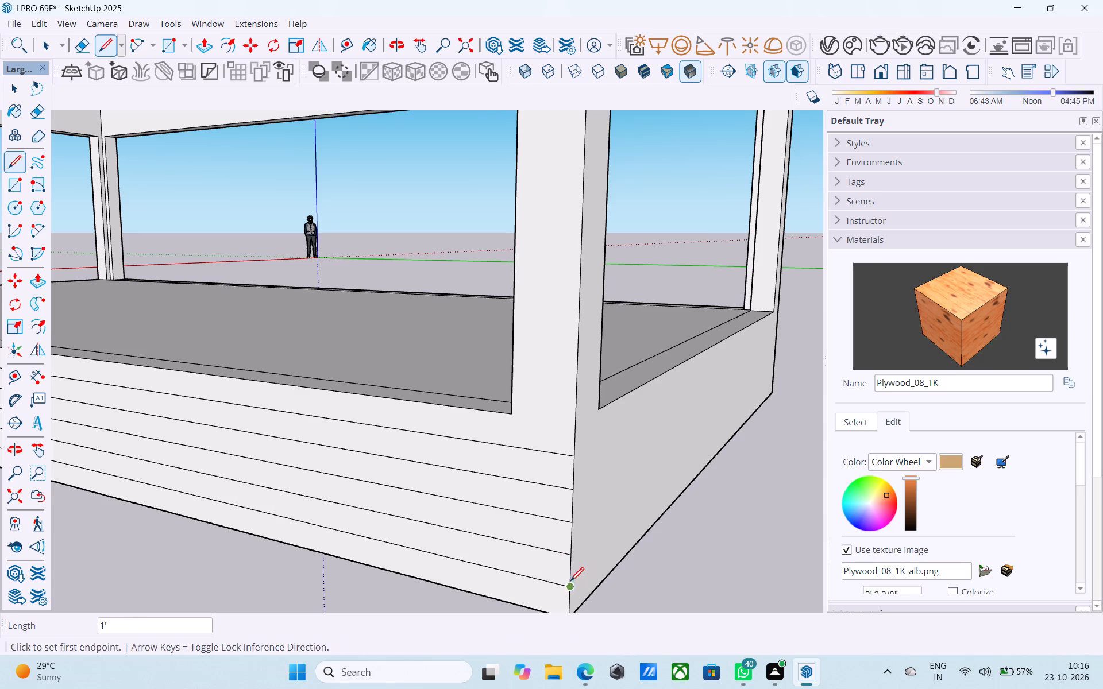
key(space)
Draw a line about 1' long from the front opening's lower left corner to the left post's outer edge.
scroll(593, 564, down, 17)
middle_drag(607, 527, 774, 498)
middle_drag(774, 497, 758, 487)
scroll(487, 497, up, 3)
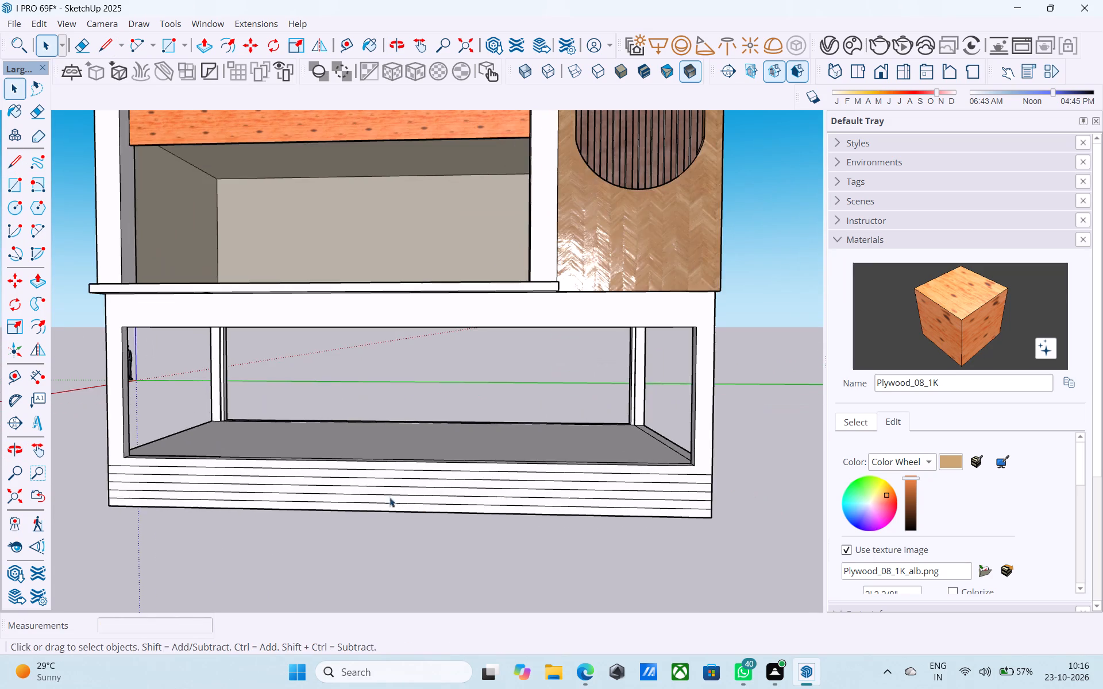
scroll(146, 496, down, 3)
key(l)
shift+middle_drag(128, 475, 340, 512)
scroll(340, 512, up, 2)
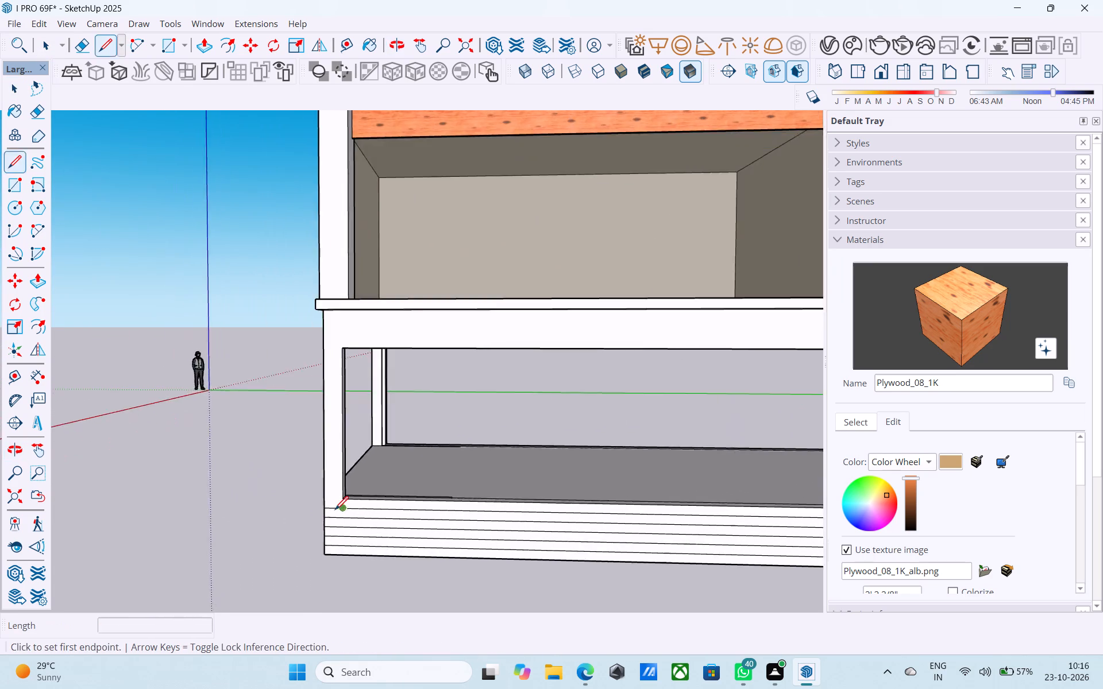
scroll(335, 511, up, 8)
click(348, 491)
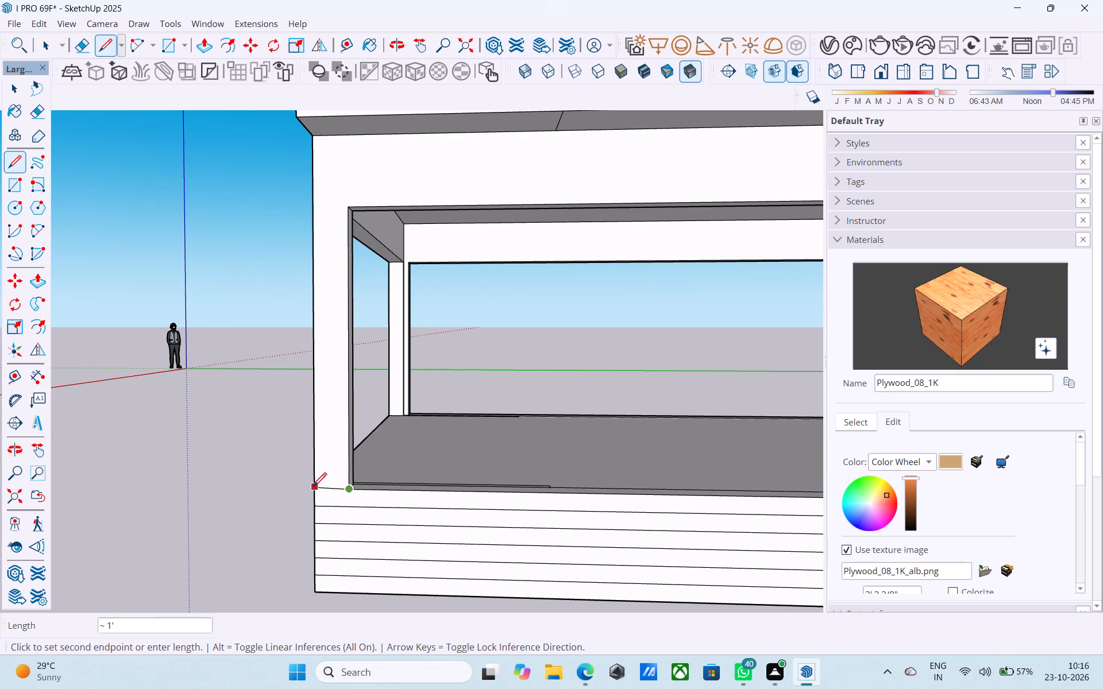
key(Left)
click(313, 487)
Draw a horizontal line from the front opening's lower right corner to the right post's outer edge.
scroll(182, 496, down, 3)
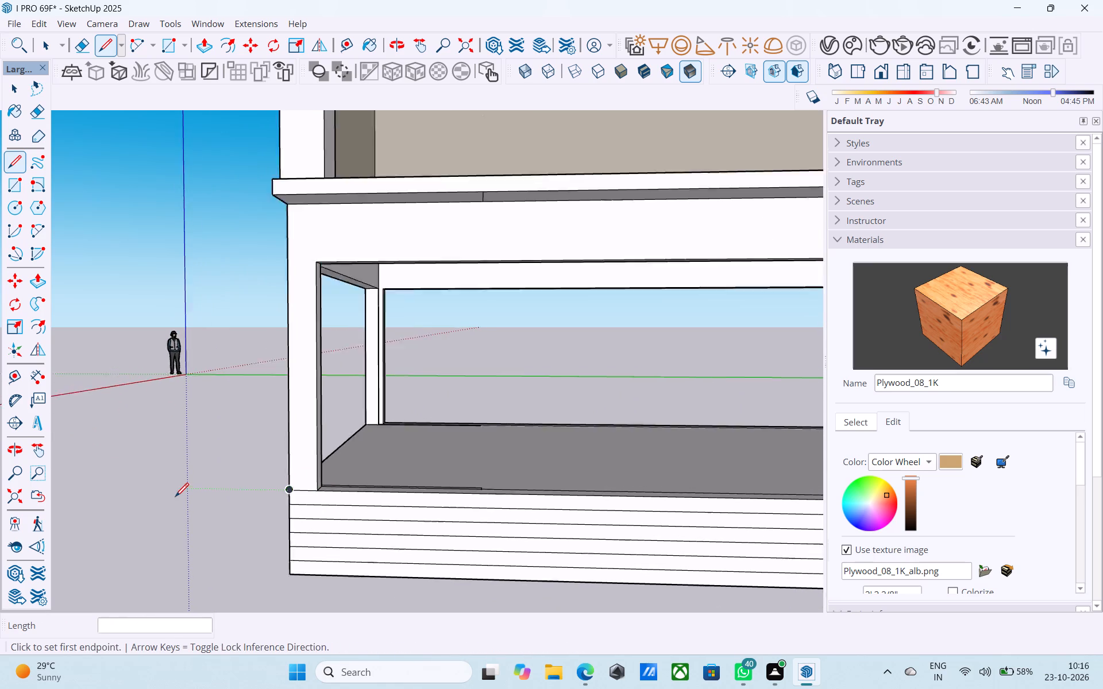
scroll(175, 498, down, 12)
scroll(476, 535, up, 12)
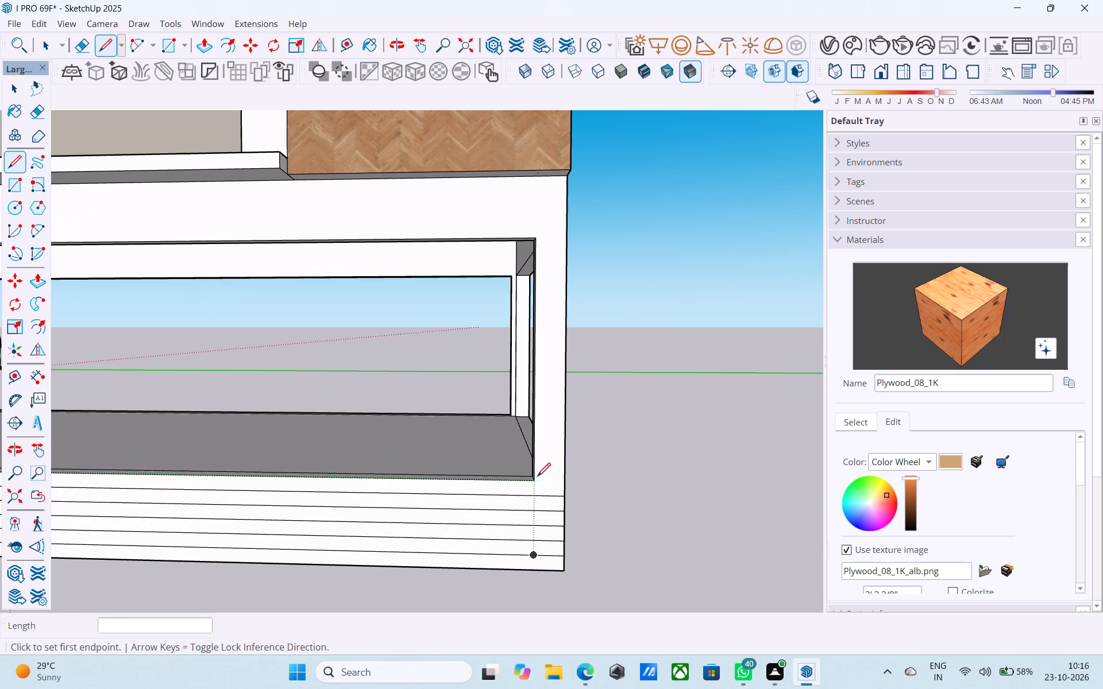
click(535, 479)
click(561, 482)
Push/Pull the rail's top horizontal band outward by 10".
scroll(610, 406, down, 1)
scroll(610, 406, up, 1)
scroll(610, 406, down, 2)
scroll(610, 406, up, 1)
scroll(610, 406, down, 1)
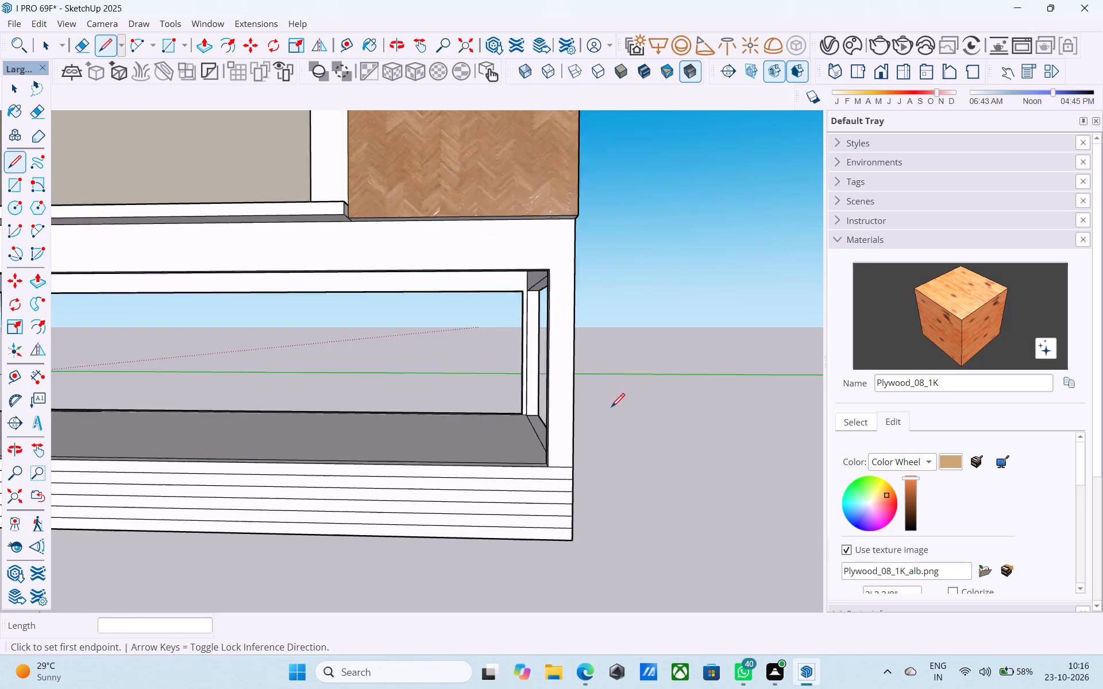
scroll(611, 408, down, 1)
key(space)
scroll(561, 470, up, 6)
click(561, 449)
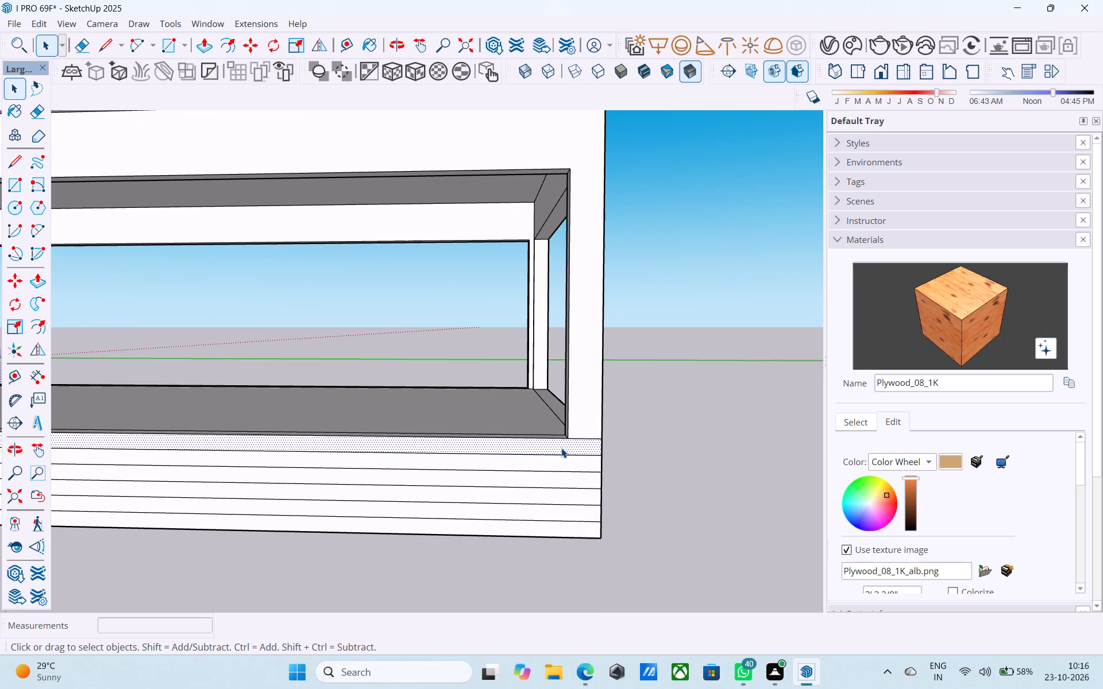
key(p)
click(561, 448)
text(10")
key(Return)
scroll(557, 456, up, 1)
middle_drag(557, 456, 540, 454)
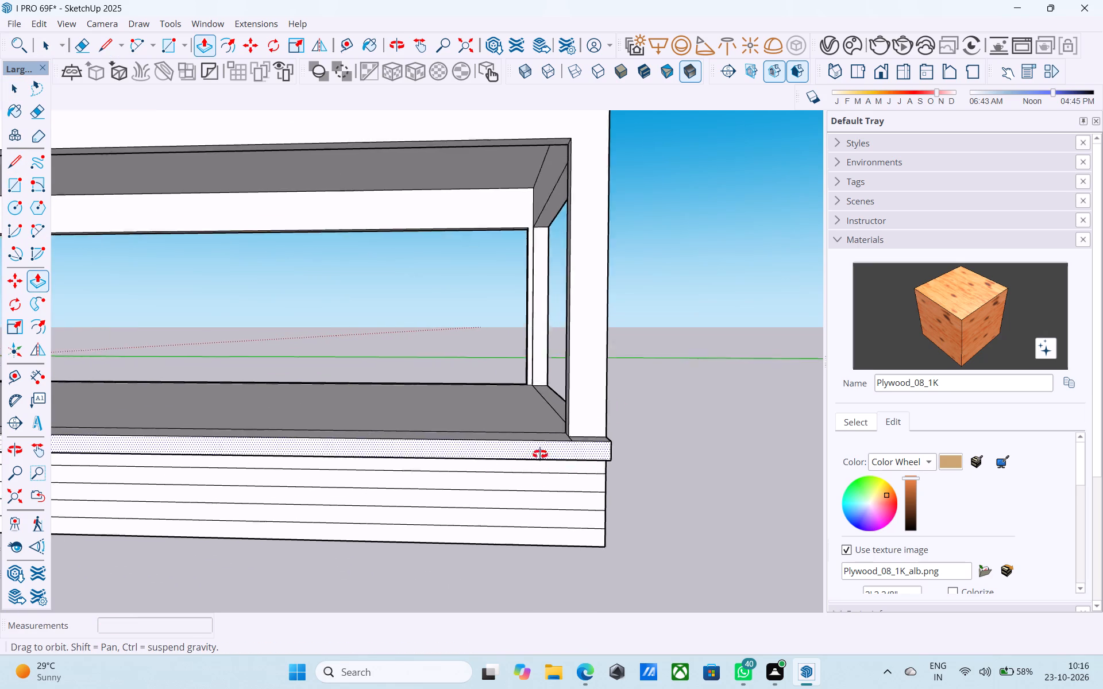
Push/Pull the base rail's second horizontal band outward with two repeats of the 10" extrusion.
middle_drag(540, 454, 462, 497)
scroll(462, 497, up, 6)
scroll(456, 500, down, 1)
middle_drag(456, 500, 475, 420)
scroll(510, 531, up, 8)
double_click(521, 477)
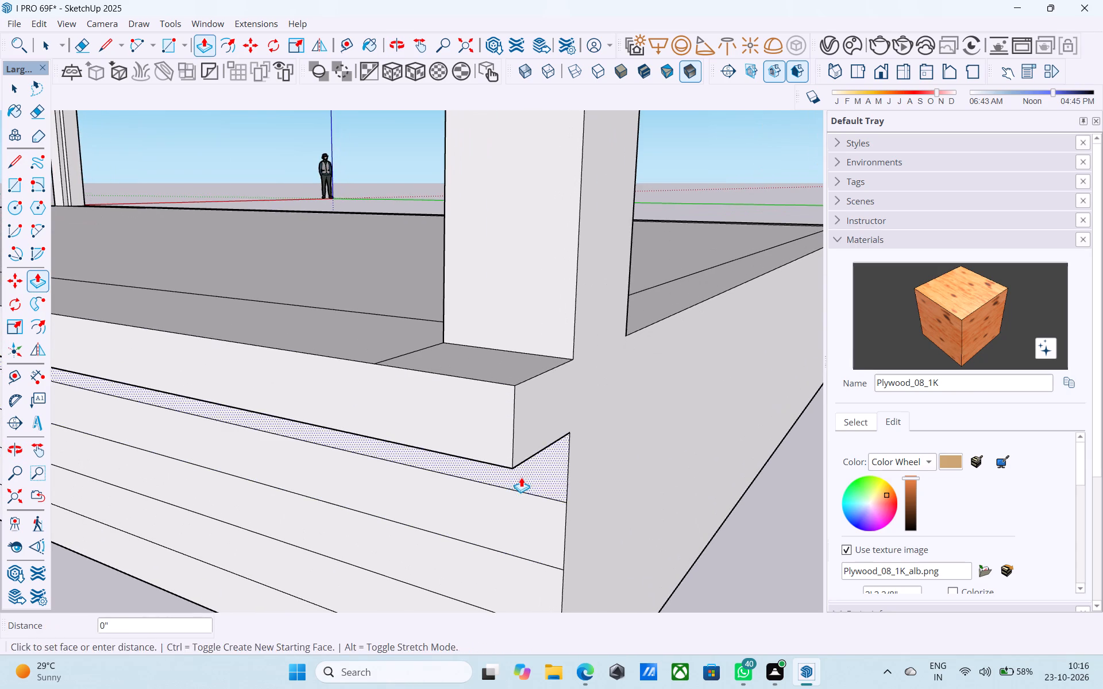
double_click(500, 501)
Push/Pull the base rail's third horizontal band outward with three repeats of the 10" extrusion.
scroll(530, 374, down, 11)
middle_drag(507, 541, 473, 472)
scroll(495, 466, up, 6)
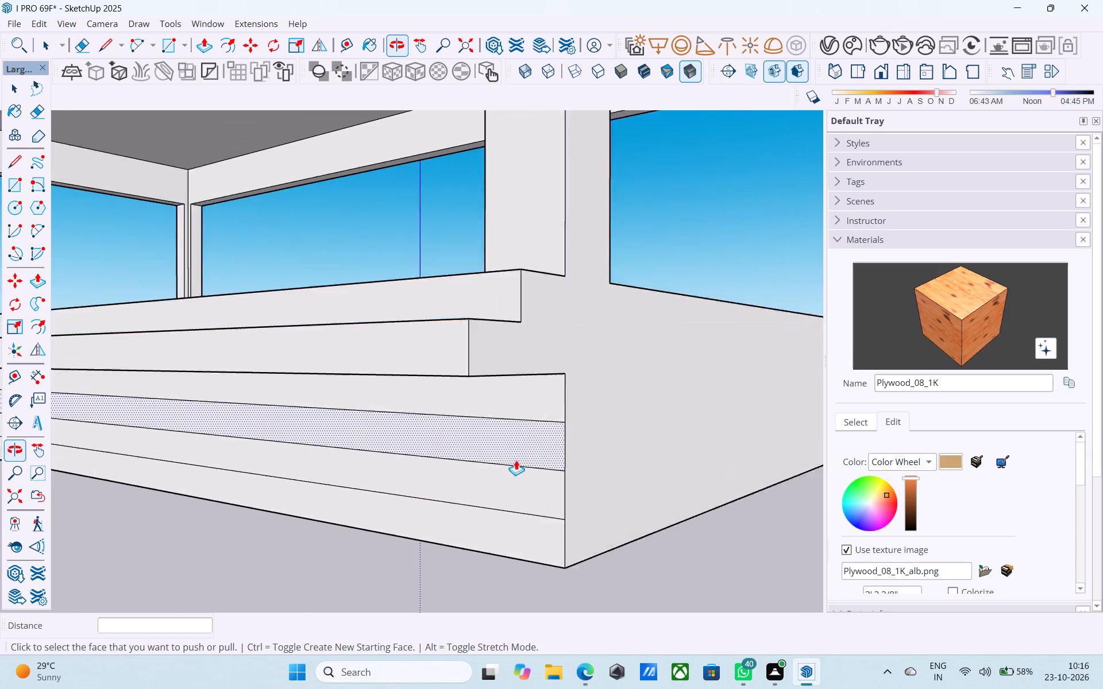
double_click(520, 396)
double_click(504, 398)
double_click(438, 403)
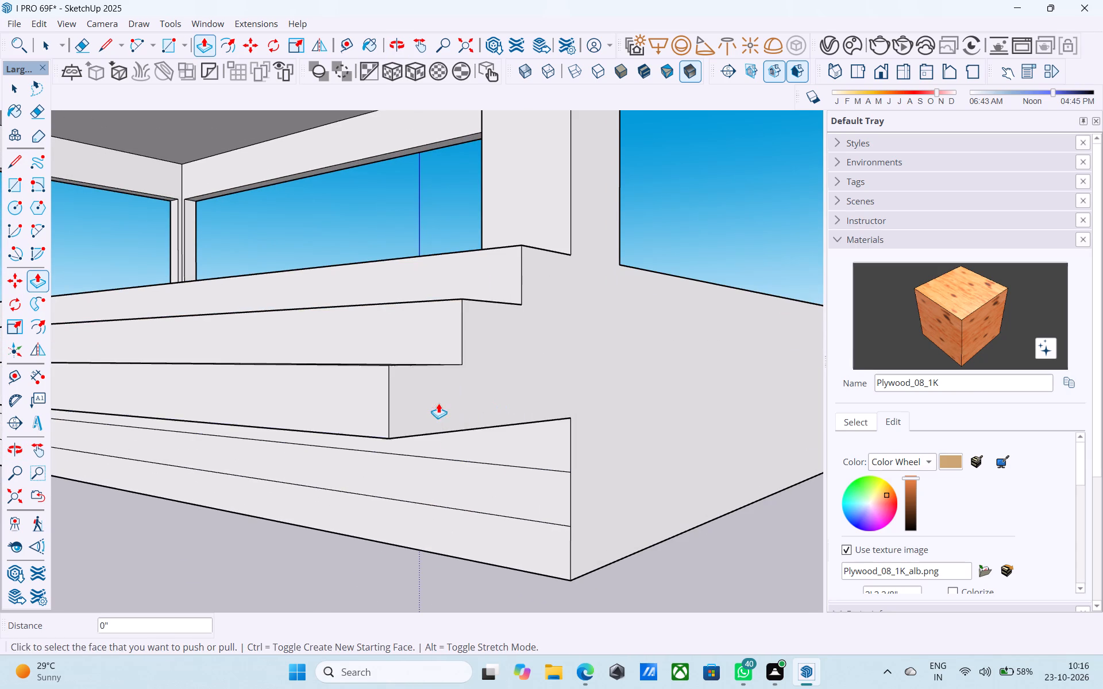
Push/Pull the base rail's fourth horizontal band outward with four repeats of the 10" extrusion.
scroll(449, 361, down, 6)
scroll(516, 458, up, 6)
double_click(494, 384)
double_click(414, 376)
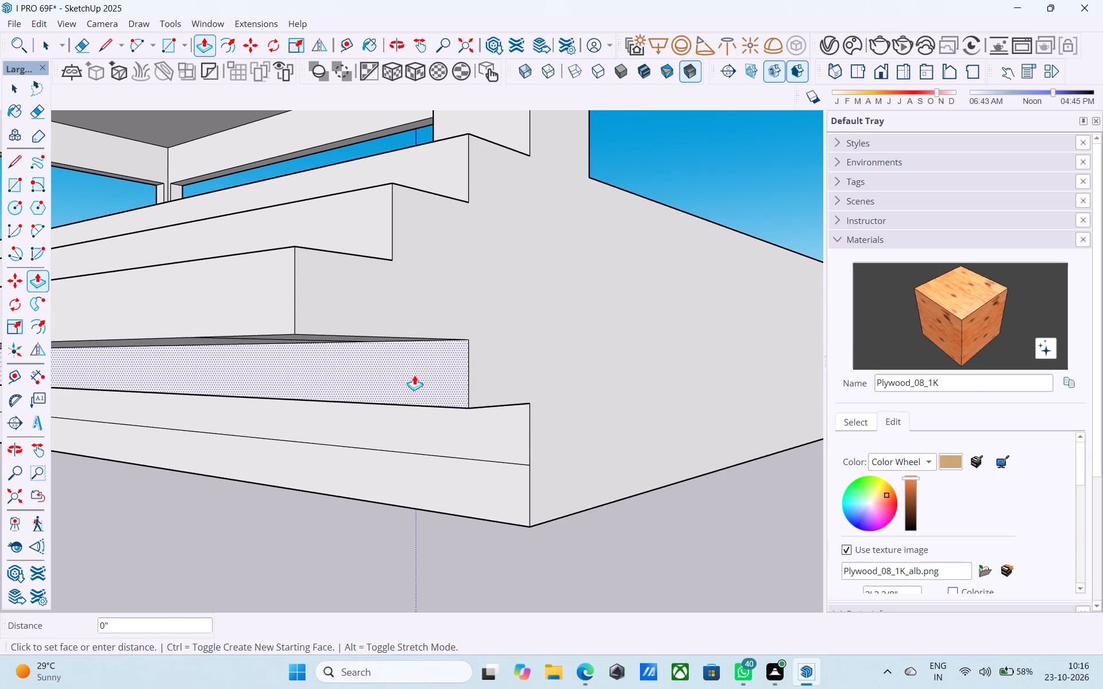
double_click(378, 370)
double_click(289, 379)
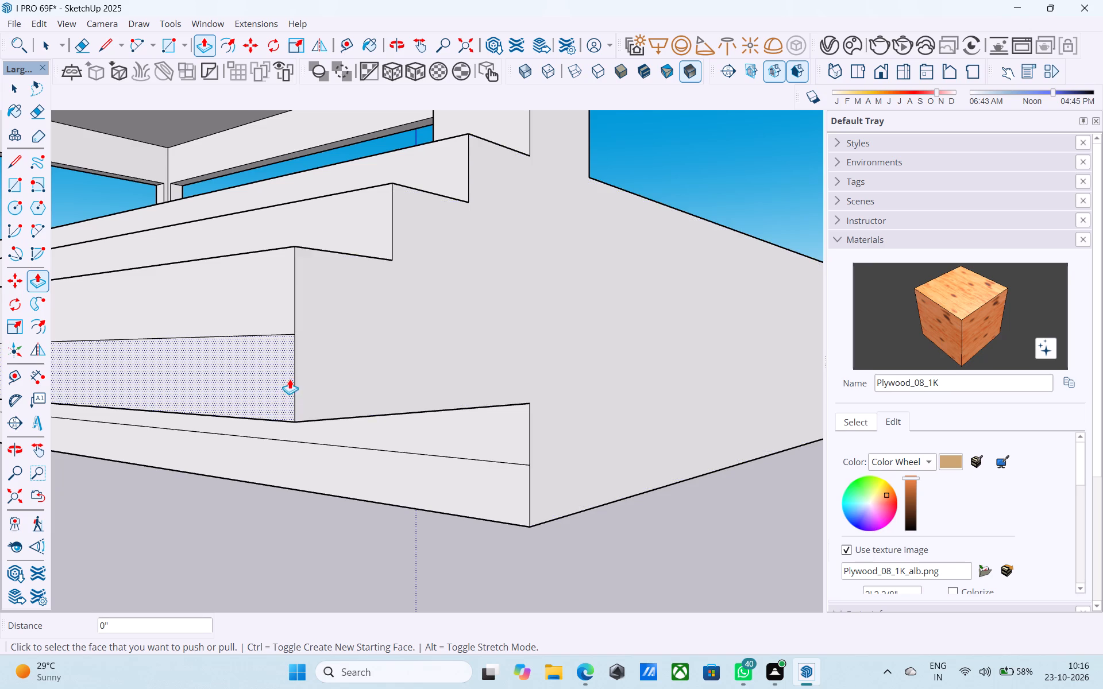
Push/Pull the base rail's fifth horizontal band outward with five repeats of the 10" extrusion.
scroll(311, 372, down, 12)
middle_drag(326, 370, 408, 309)
scroll(314, 401, up, 5)
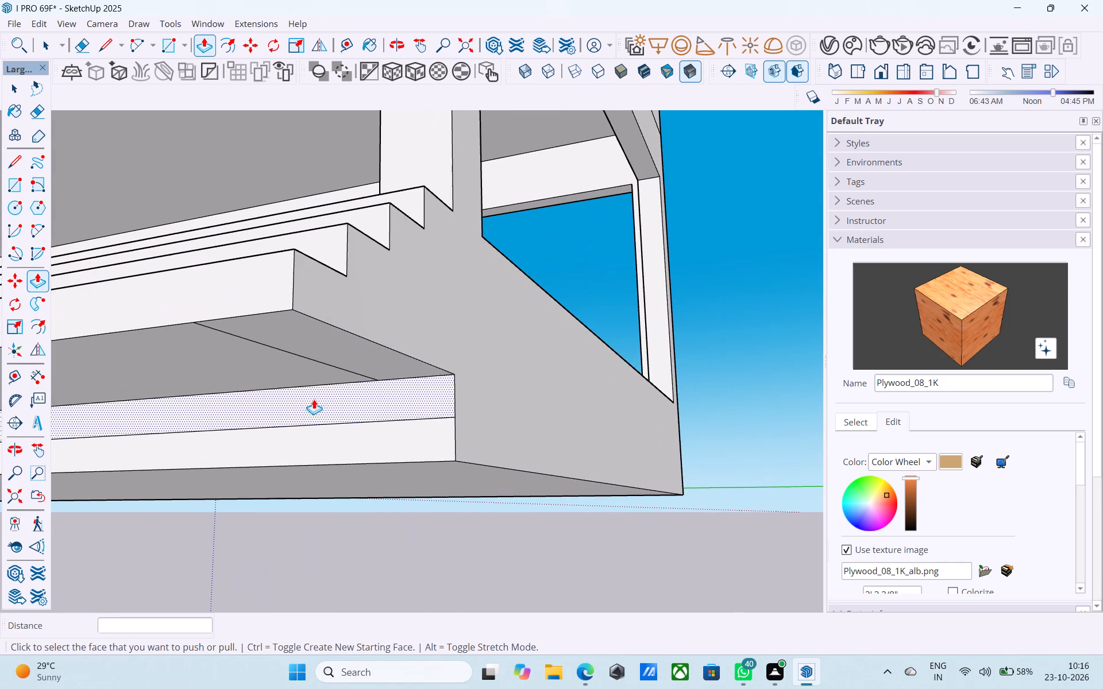
double_click(314, 396)
double_click(314, 394)
double_click(301, 382)
double_click(278, 364)
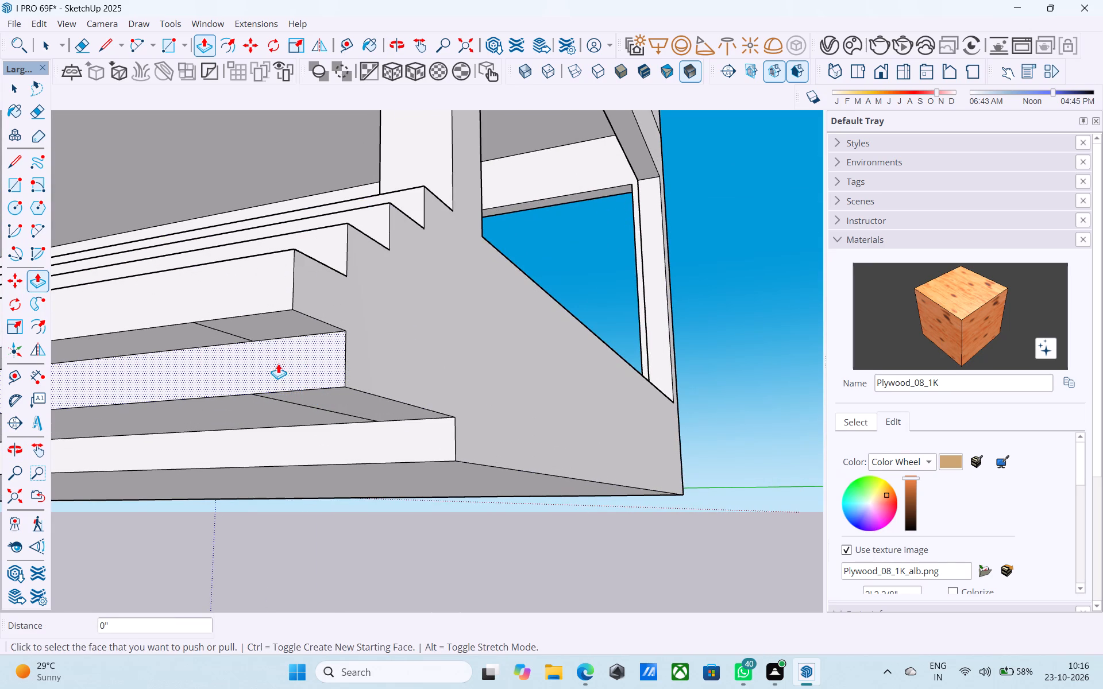
double_click(256, 344)
Push/Pull the base rail's bottom horizontal band outward with six repeats of the 10" extrusion.
scroll(348, 280, down, 10)
scroll(373, 351, up, 2)
double_click(371, 348)
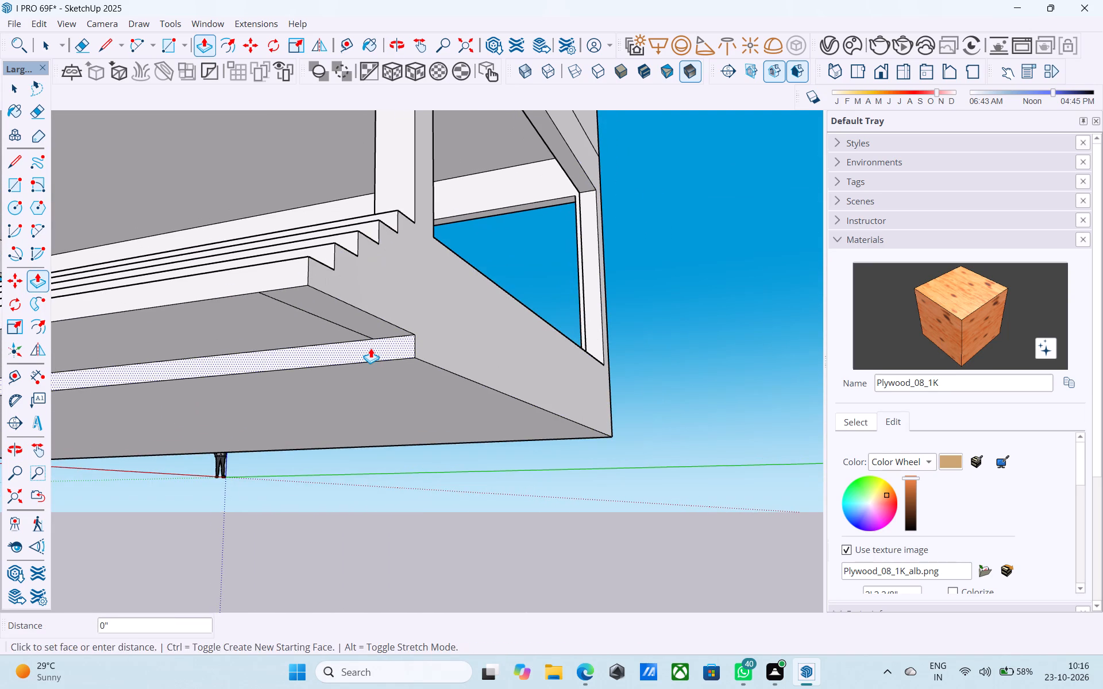
double_click(357, 340)
double_click(344, 334)
double_click(319, 324)
double_click(305, 321)
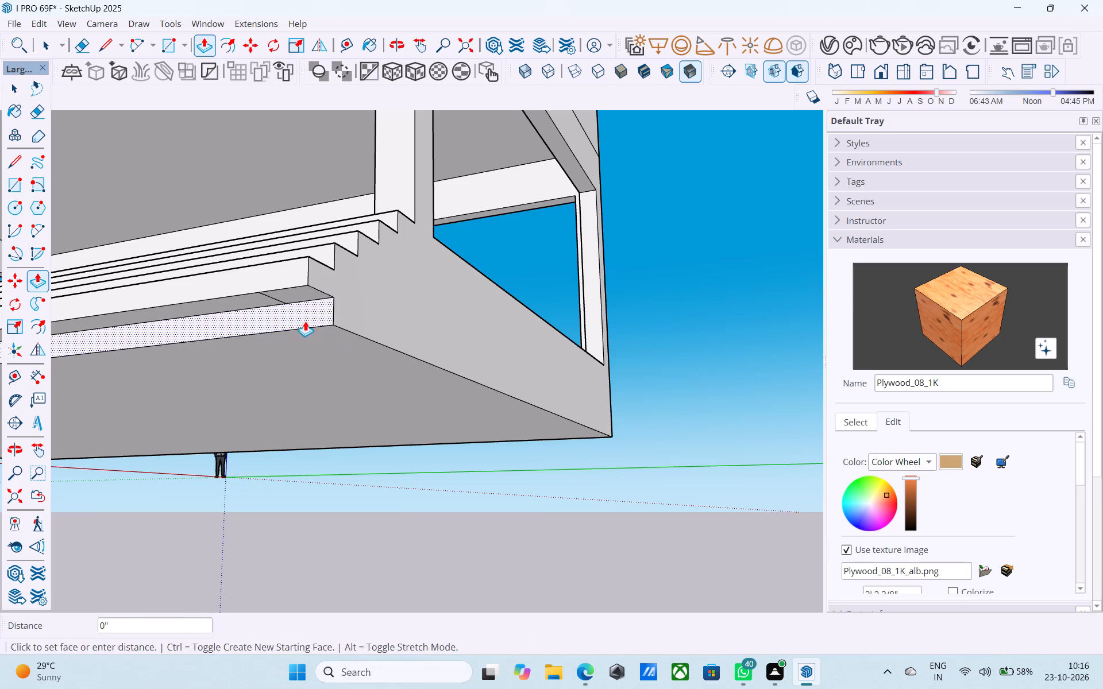
double_click(276, 303)
Erase the stray line and the short leftover segment near the front left of the base's top face.
scroll(422, 288, down, 10)
middle_drag(492, 279, 618, 466)
scroll(621, 459, down, 12)
middle_drag(554, 402, 569, 374)
scroll(438, 388, up, 8)
middle_drag(375, 435, 365, 450)
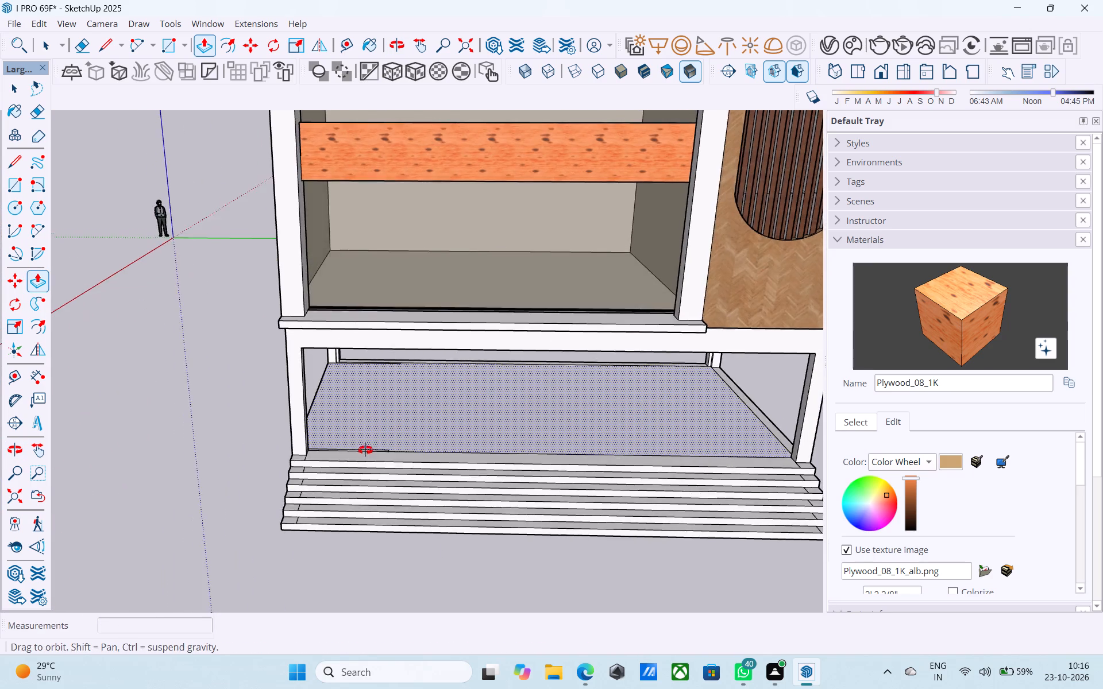
middle_drag(365, 450, 365, 451)
scroll(365, 451, up, 11)
key(e)
click(365, 448)
scroll(365, 444, up, 11)
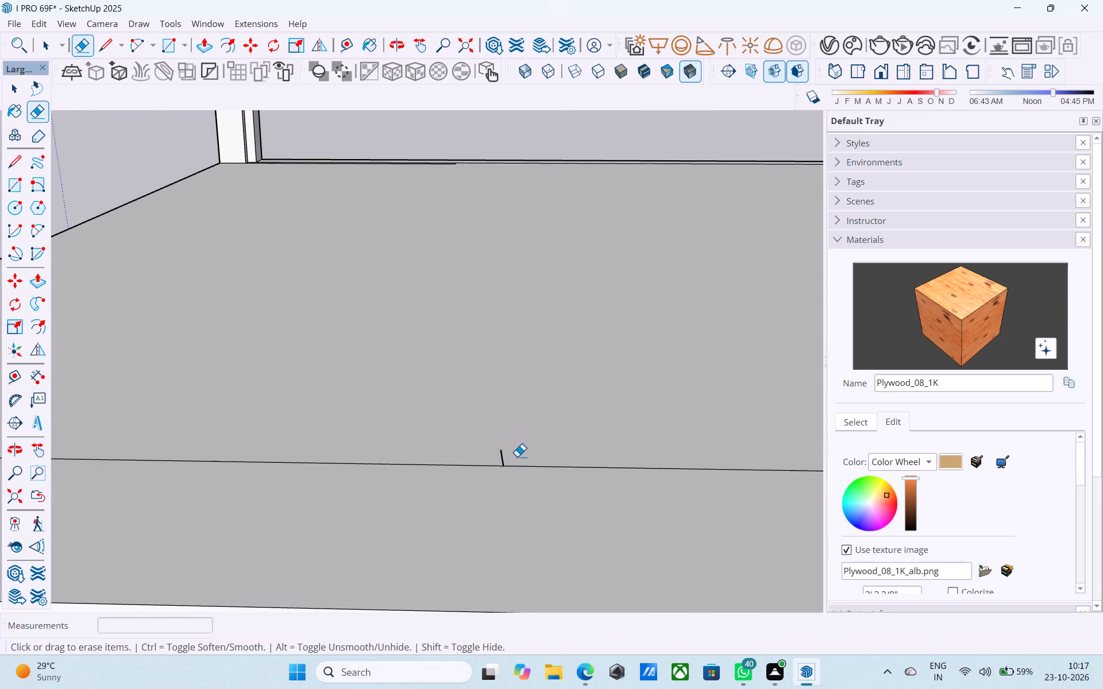
drag(506, 455, 493, 455)
scroll(477, 365, down, 11)
Save the model.
key(space)
key(ctrl+s)
Examine the stepped base and the lower shelf unit from the front, above and side.
scroll(467, 353, down, 7)
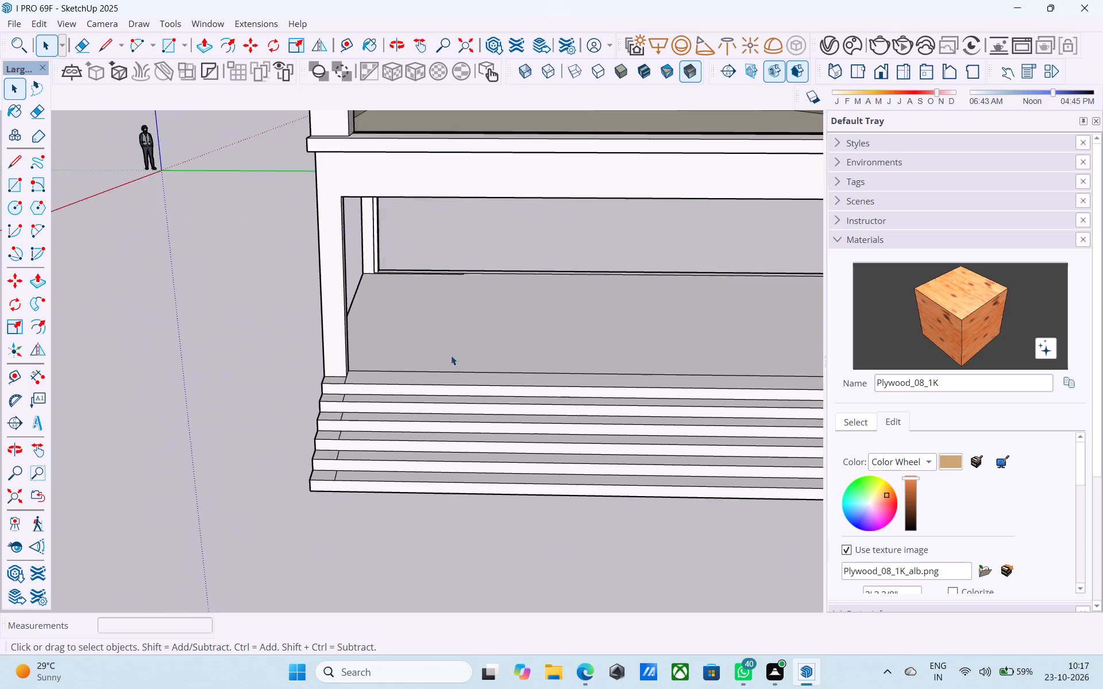
scroll(451, 355, down, 7)
scroll(391, 409, up, 1)
scroll(391, 411, down, 2)
middle_drag(396, 416, 385, 397)
scroll(387, 391, down, 3)
scroll(385, 397, up, 1)
scroll(384, 398, down, 2)
middle_drag(389, 396, 401, 461)
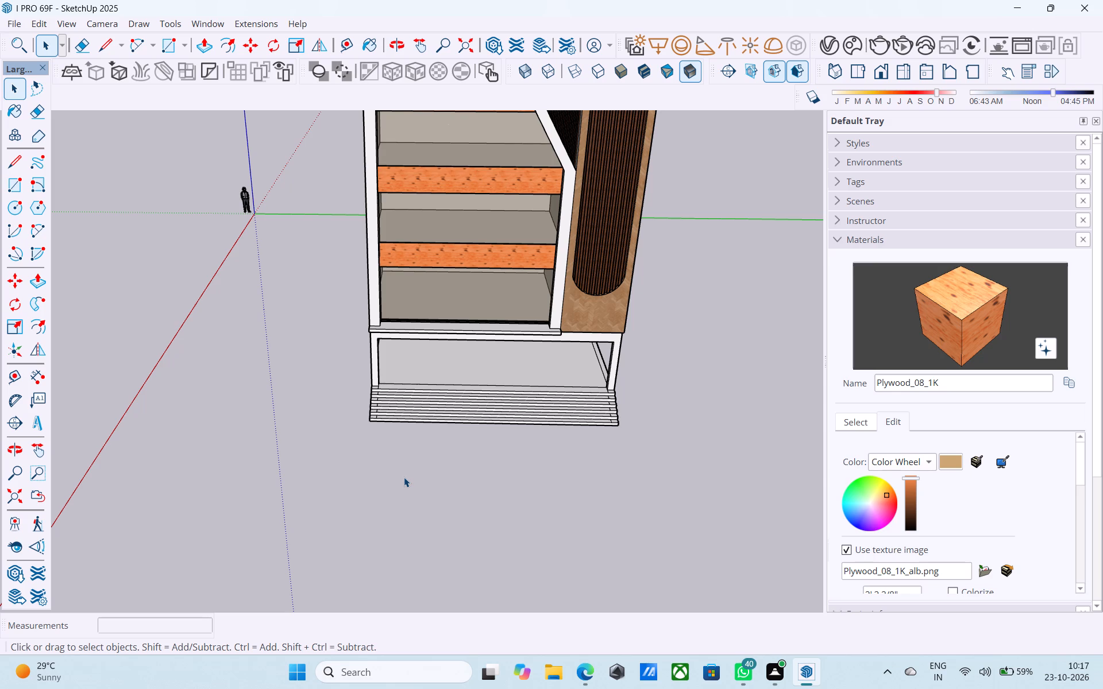
scroll(410, 485, down, 5)
middle_drag(397, 454, 416, 409)
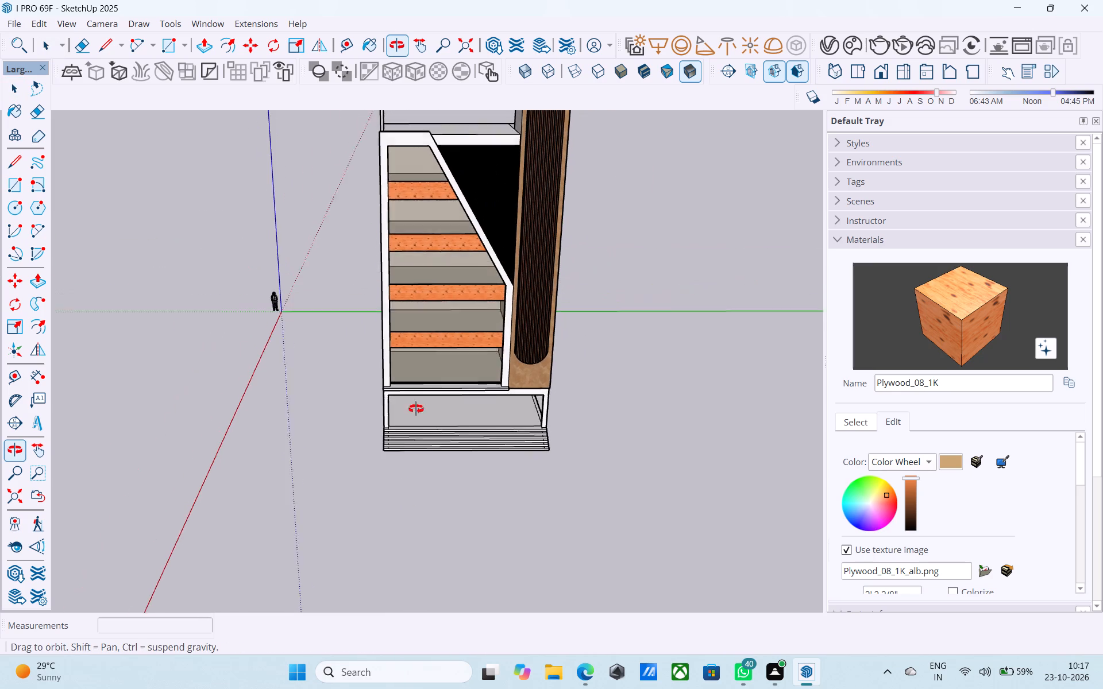
middle_drag(416, 409, 423, 401)
middle_drag(415, 452, 403, 443)
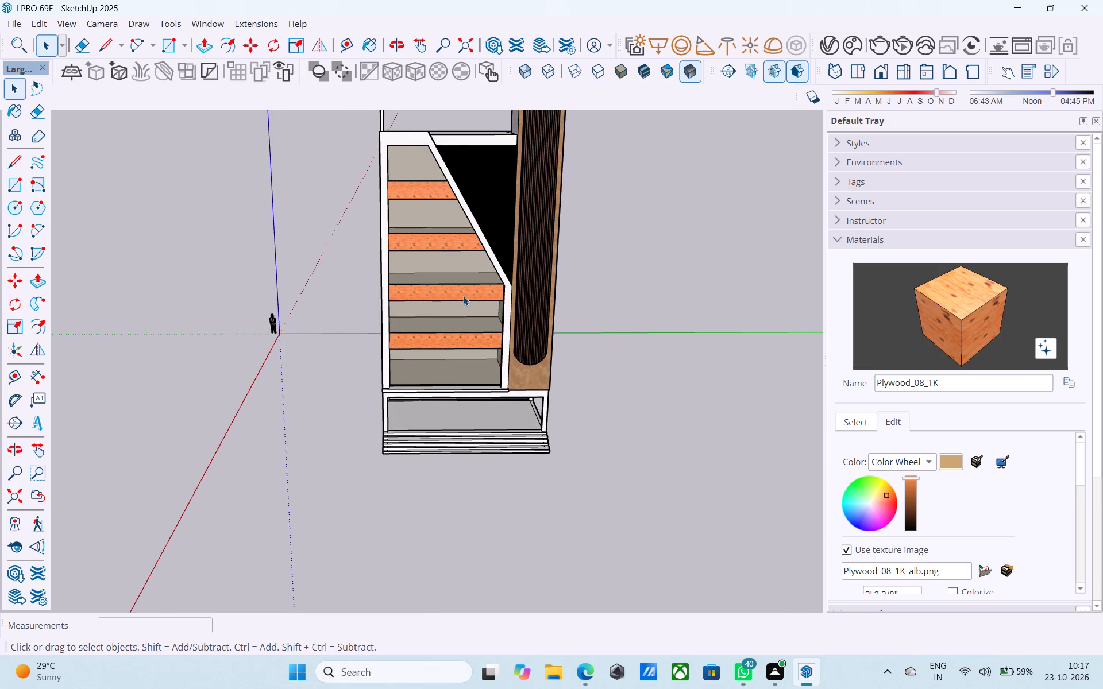
scroll(388, 400, up, 3)
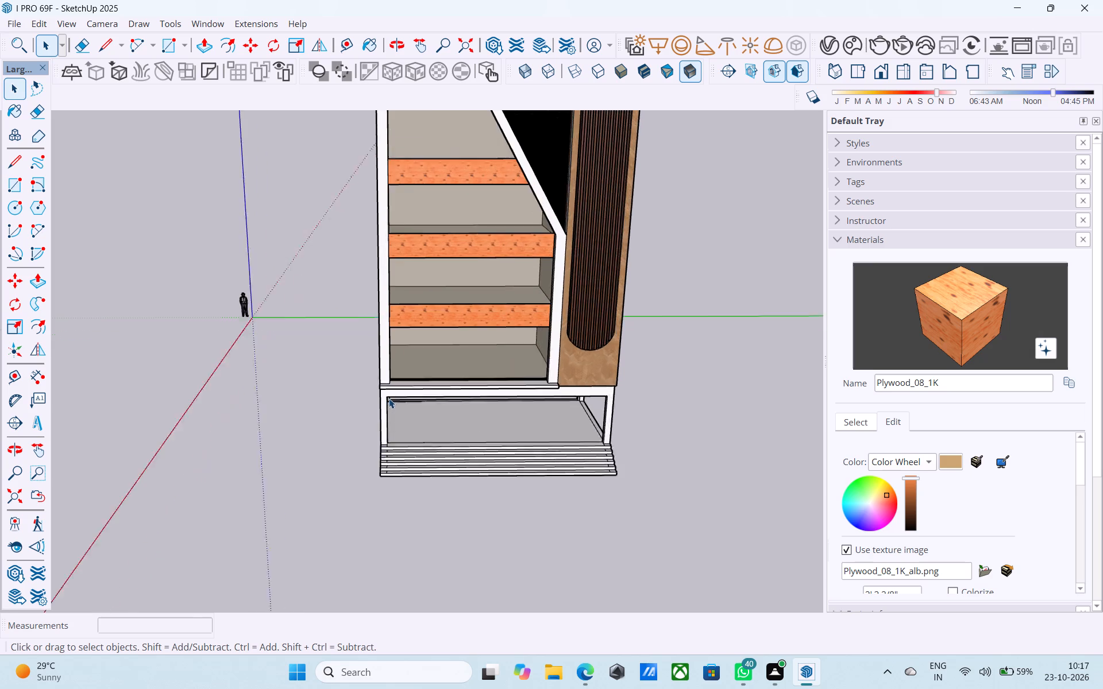
scroll(389, 398, up, 2)
scroll(368, 429, down, 6)
middle_drag(360, 429, 374, 374)
scroll(380, 374, up, 3)
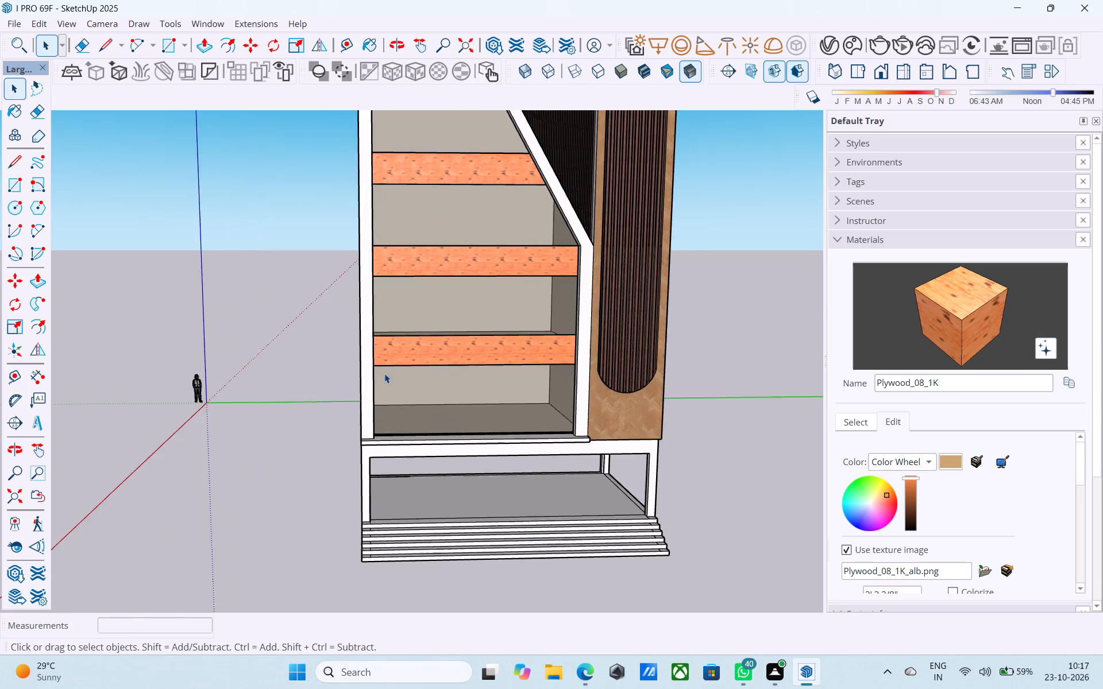
scroll(384, 373, up, 7)
middle_drag(389, 442, 519, 425)
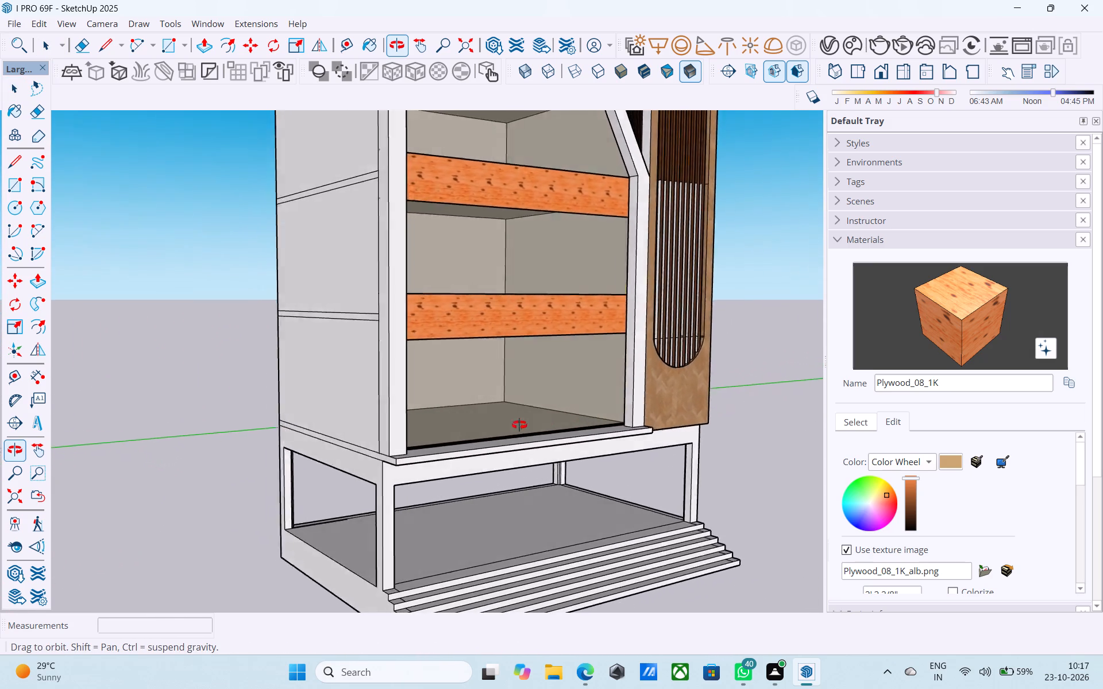
middle_drag(519, 425, 466, 441)
Push the overhanging slab's front face back flush with the shelf unit's front post face.
scroll(447, 459, up, 5)
middle_drag(333, 450, 319, 451)
scroll(321, 448, up, 4)
scroll(319, 451, down, 4)
middle_drag(321, 455, 167, 510)
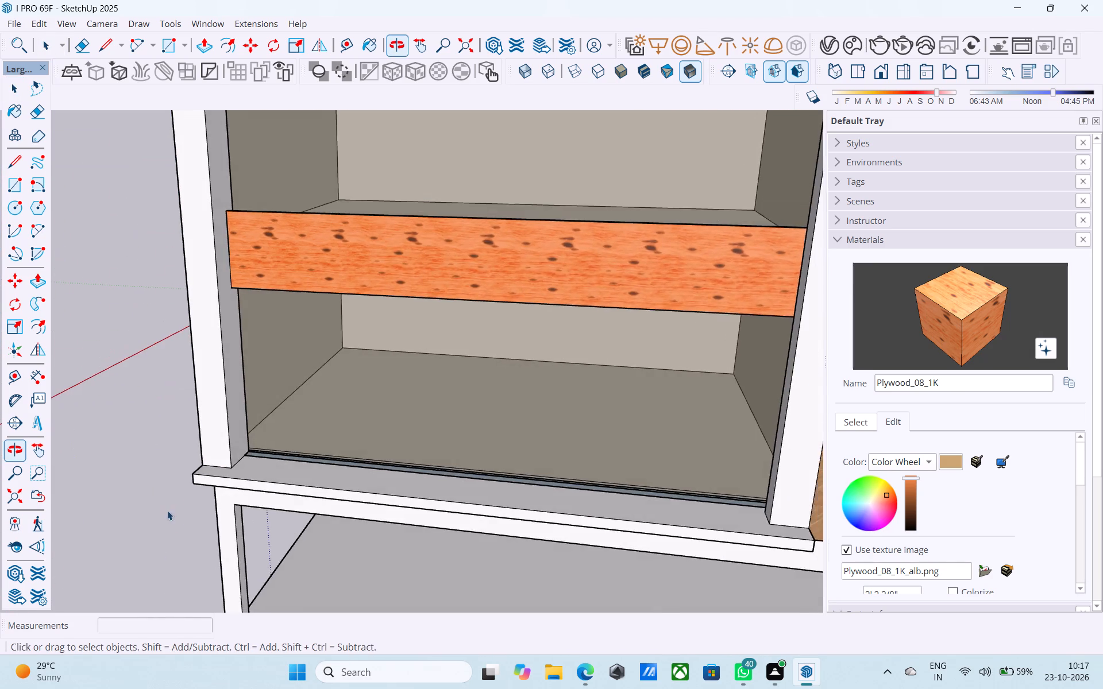
scroll(229, 486, up, 8)
click(227, 479)
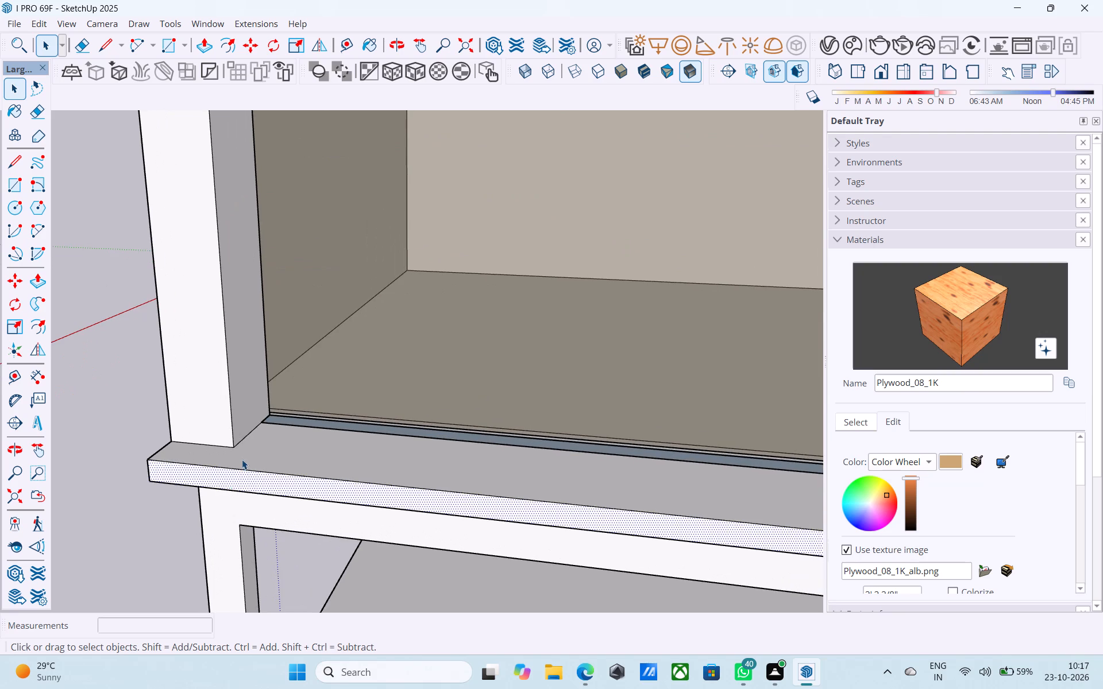
key(p)
click(219, 472)
click(176, 465)
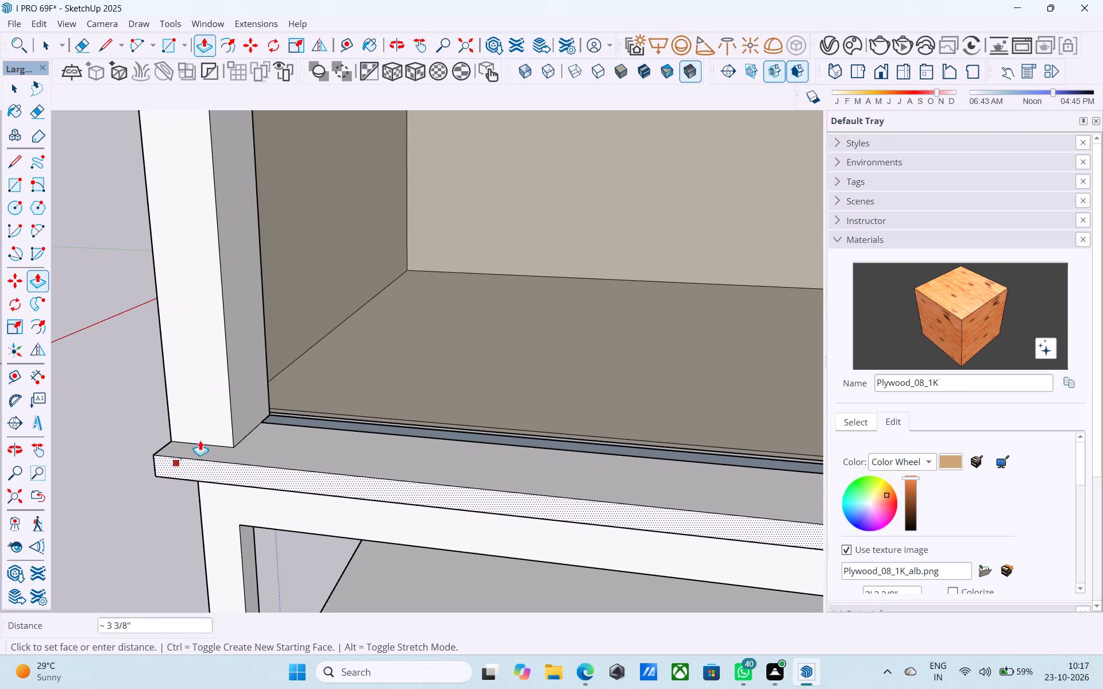
click(227, 357)
Erase the seam edges between the slab's front face and the shelf unit's left and right posts.
scroll(209, 423, up, 3)
key(e)
drag(211, 431, 214, 454)
scroll(178, 409, down, 15)
middle_drag(209, 439, 213, 456)
scroll(323, 479, up, 9)
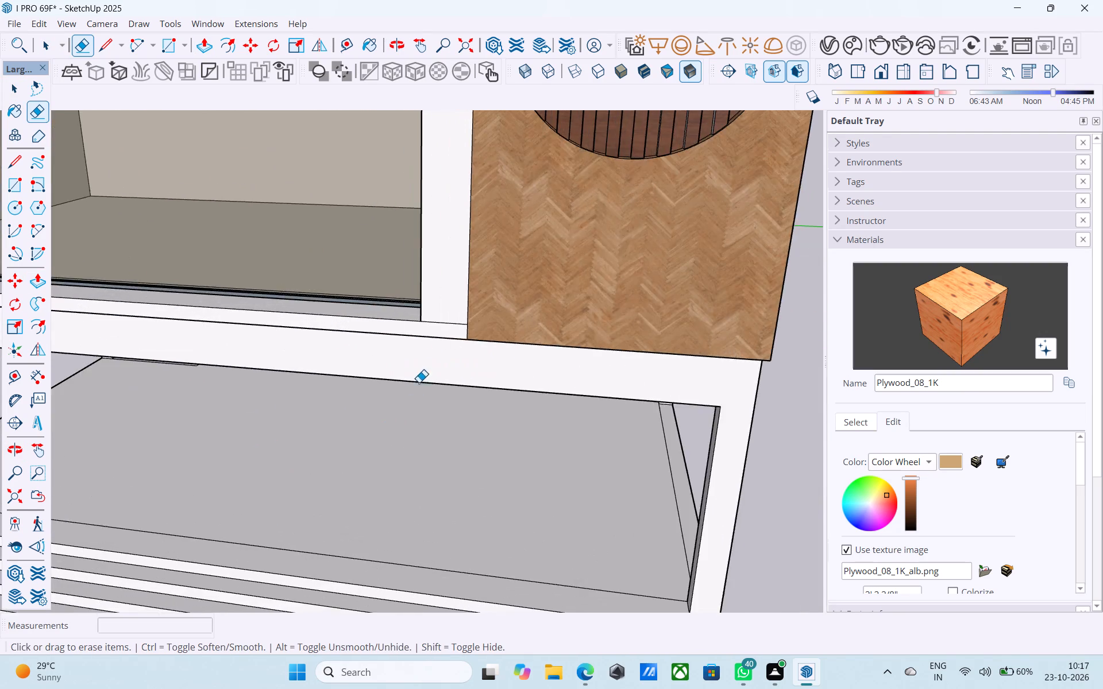
scroll(419, 382, up, 4)
drag(442, 313, 455, 289)
scroll(581, 471, down, 9)
middle_drag(469, 457, 418, 529)
scroll(418, 470, up, 6)
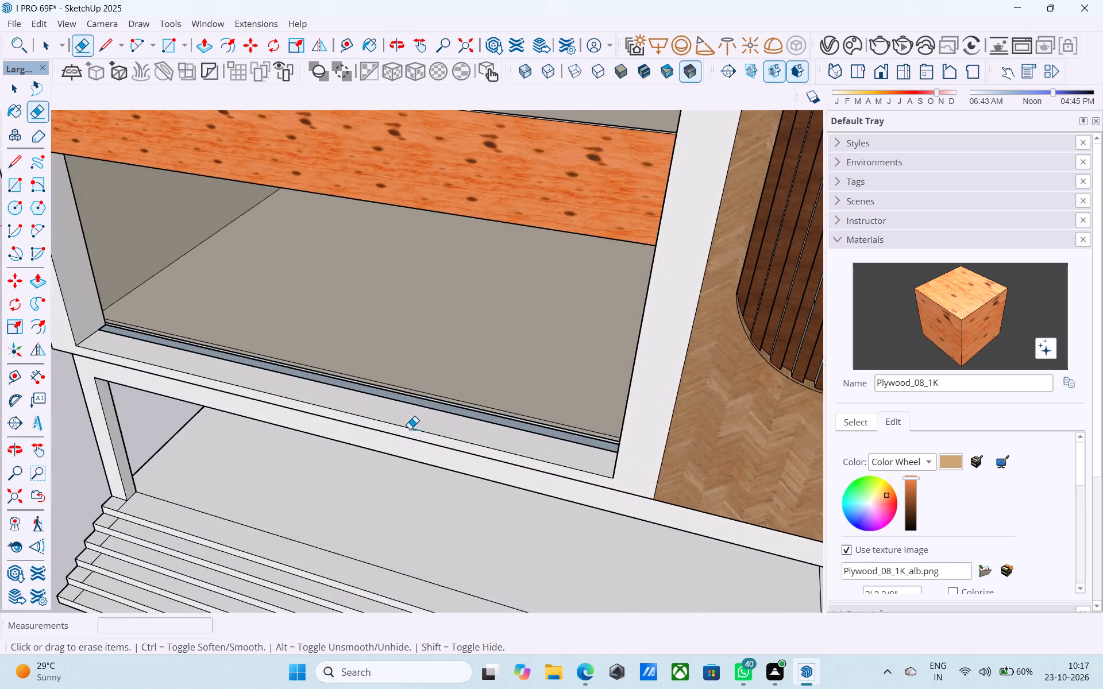
Push/Pull the top face of the slab strip below the lowest shelf opening upward by 6".
scroll(410, 429, up, 3)
key(space)
click(406, 423)
scroll(406, 423, up, 1)
key(p)
click(406, 423)
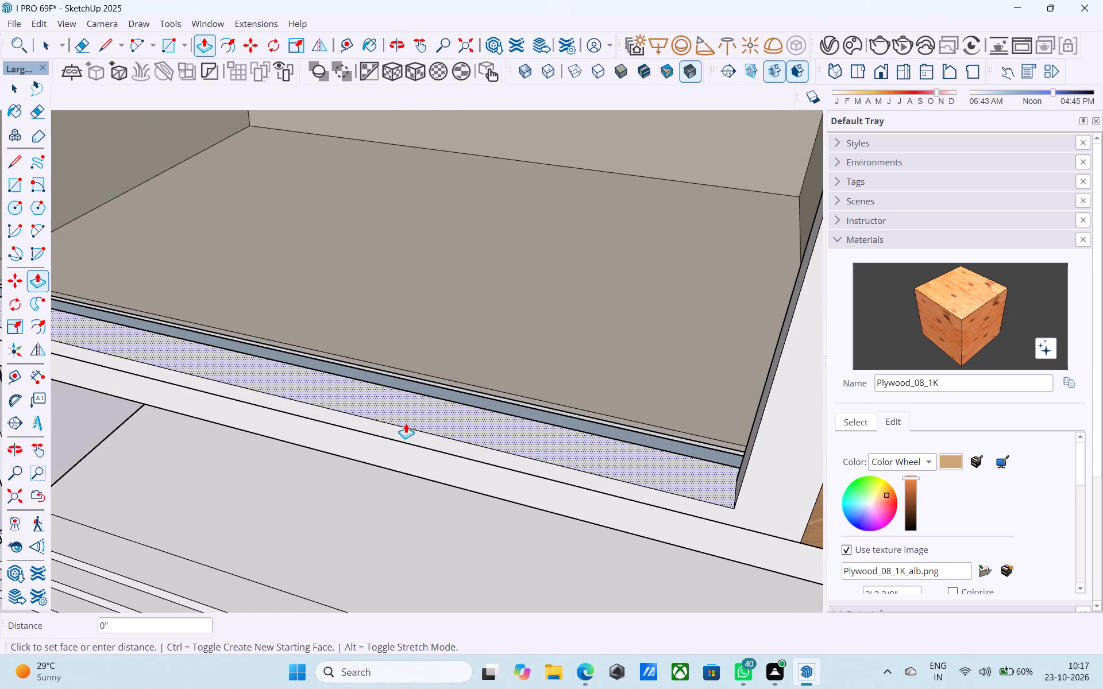
text(6")
key(Return)
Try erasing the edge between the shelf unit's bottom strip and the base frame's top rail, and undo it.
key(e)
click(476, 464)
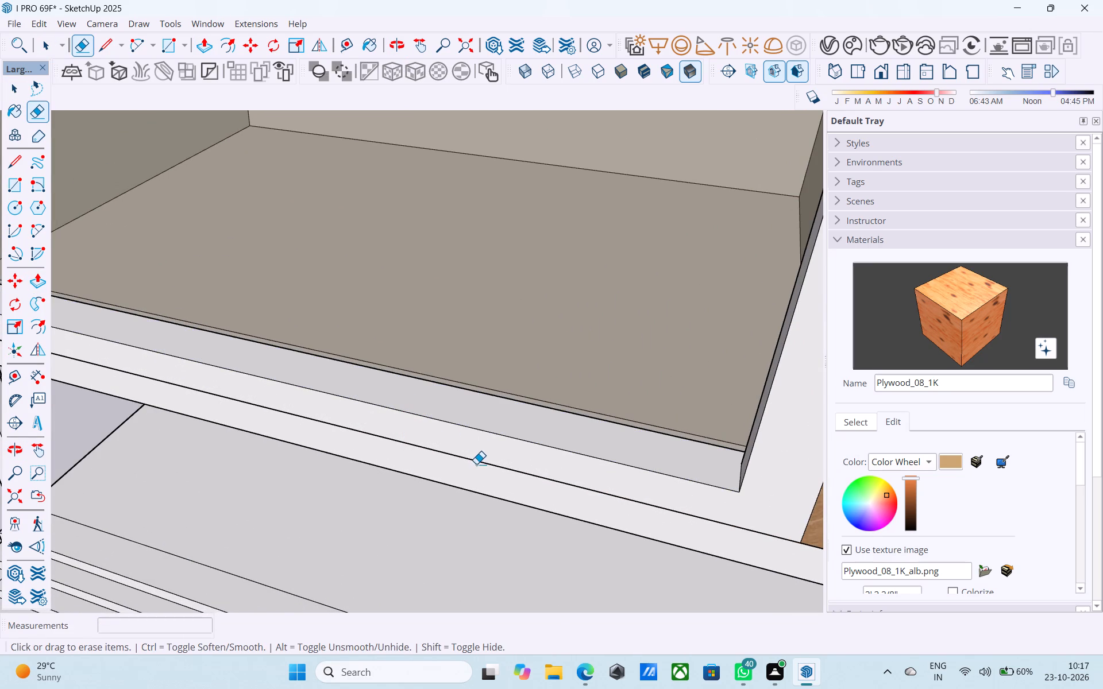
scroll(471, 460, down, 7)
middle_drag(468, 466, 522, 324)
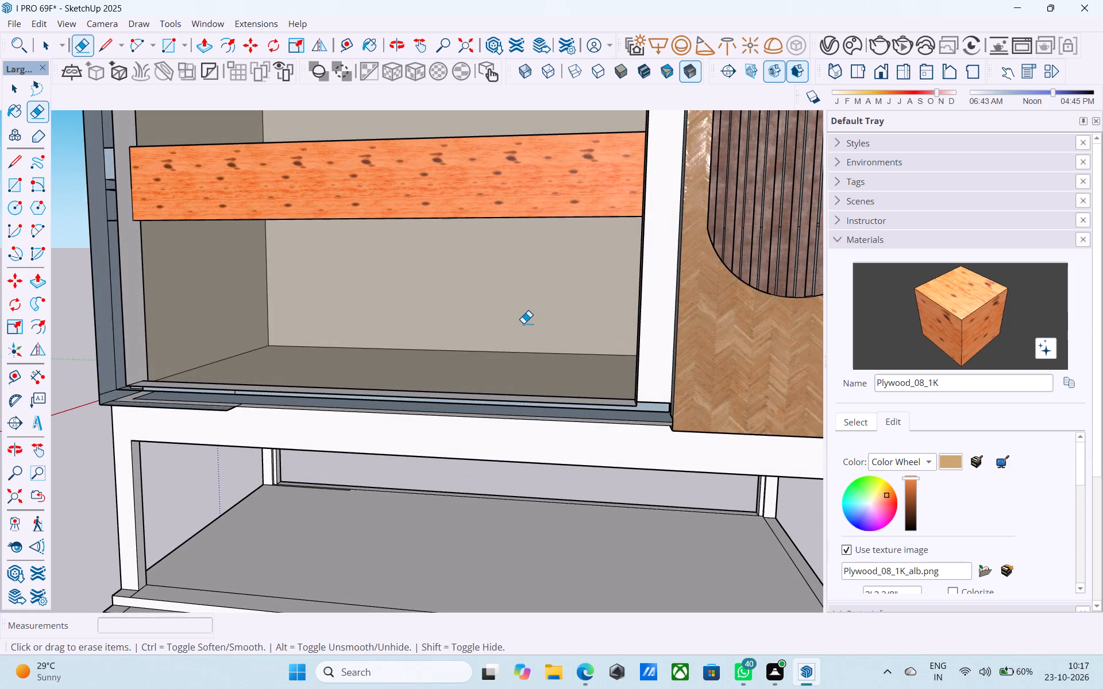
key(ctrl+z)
Paint the front face of the base frame's top rail and legs with Wood_Veneer_15_1K from the Wood collection.
scroll(522, 323, down, 2)
shift+middle_drag(522, 324, 550, 340)
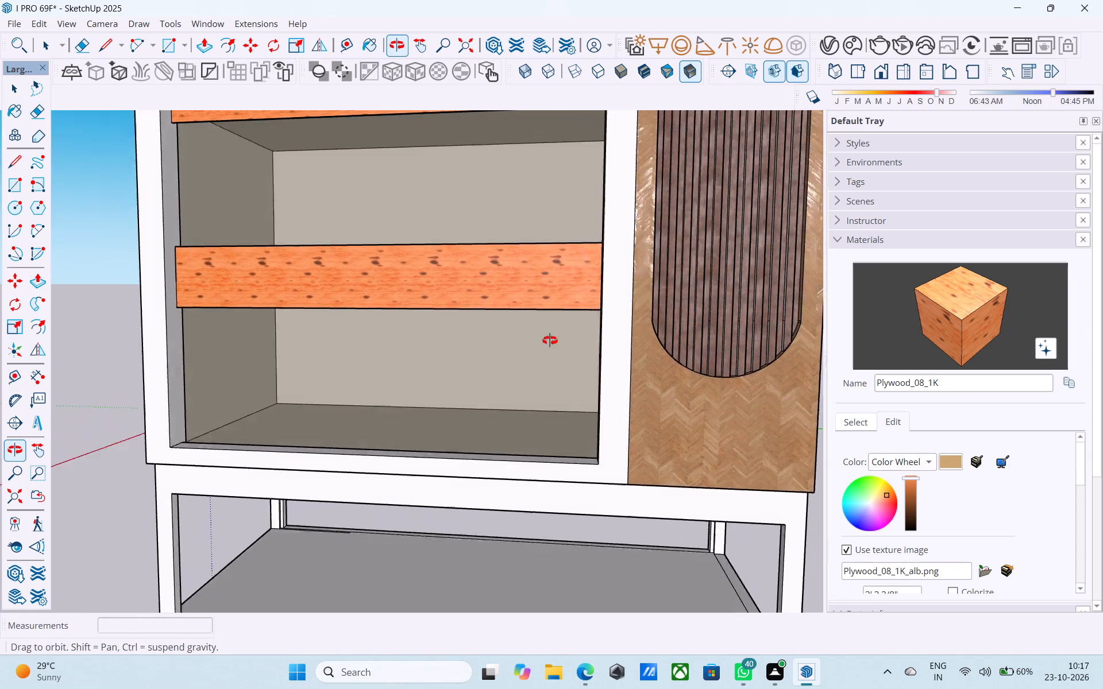
shift+middle_drag(550, 340, 698, 294)
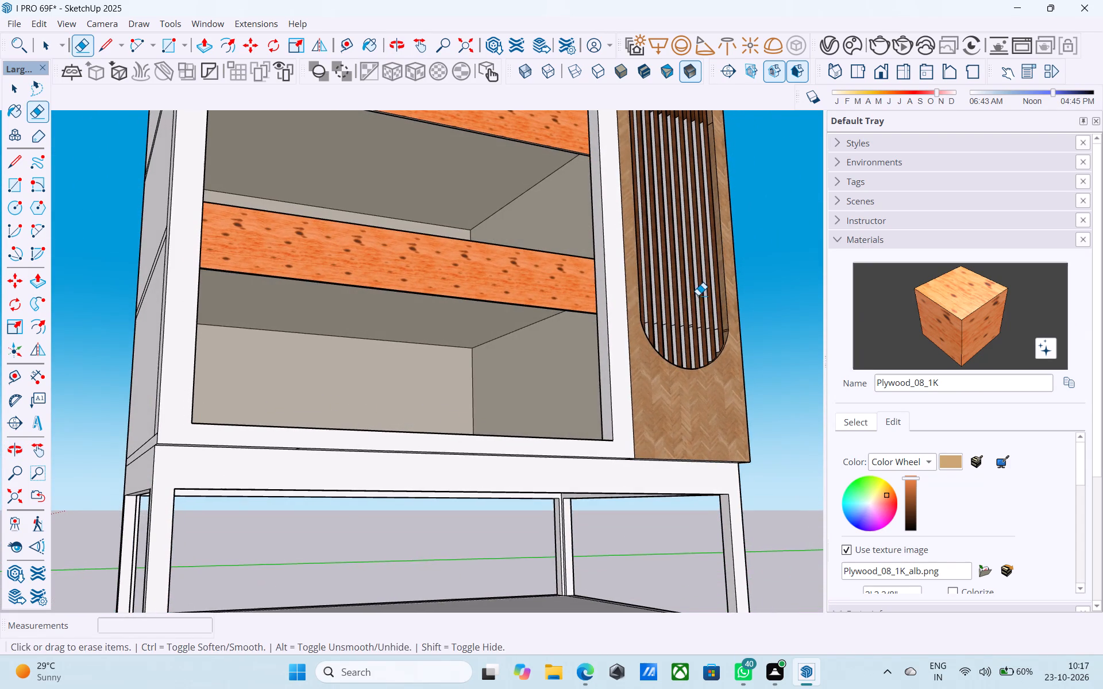
middle_drag(536, 330, 491, 331)
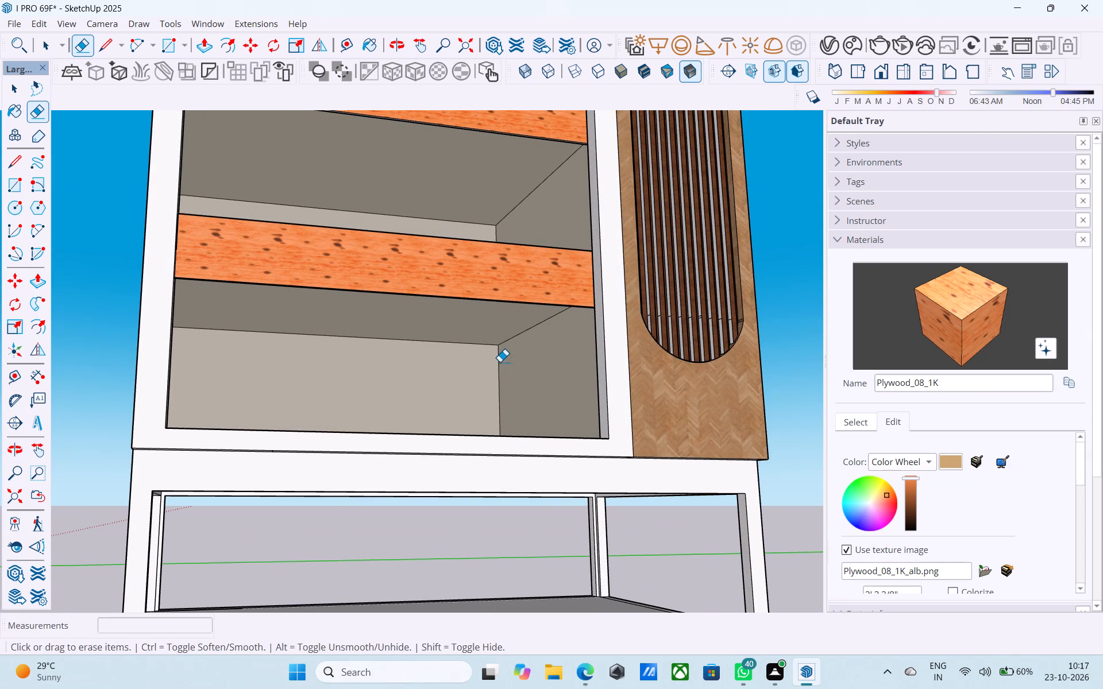
click(853, 432)
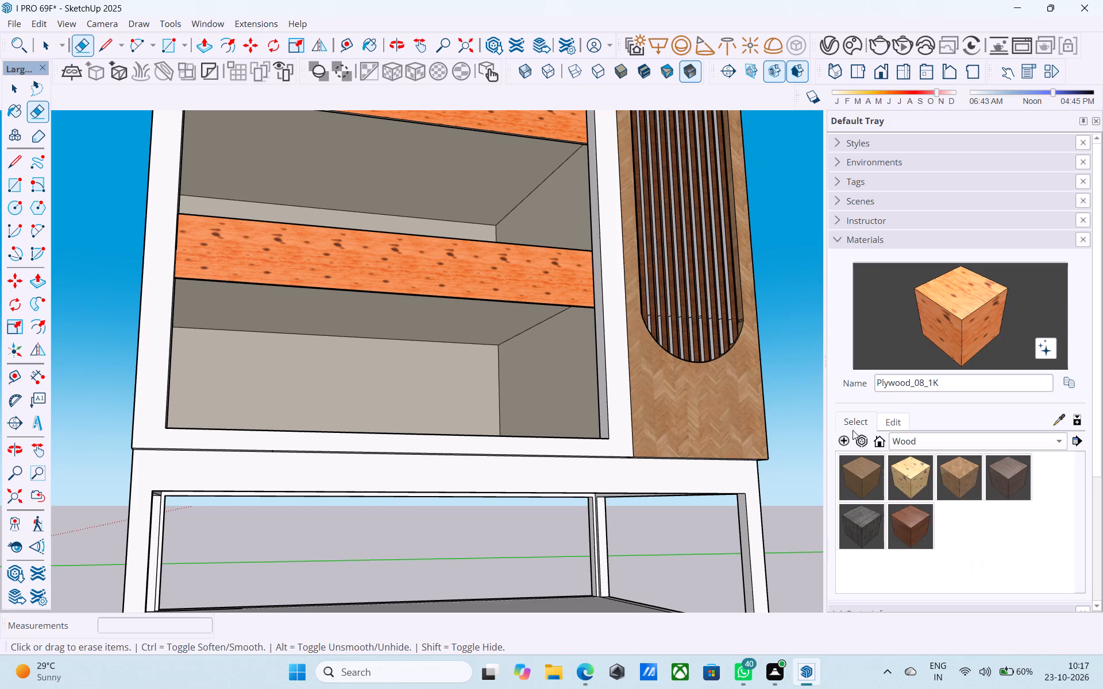
click(898, 514)
click(584, 482)
middle_drag(573, 440, 433, 528)
scroll(427, 469, down, 7)
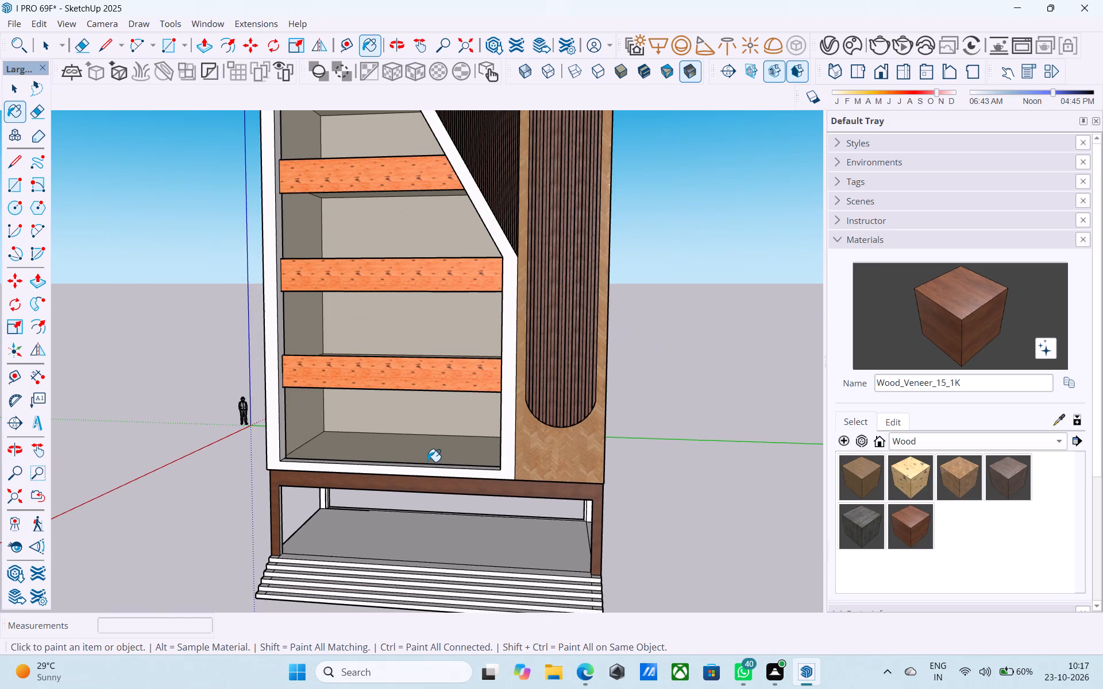
middle_drag(425, 450, 439, 447)
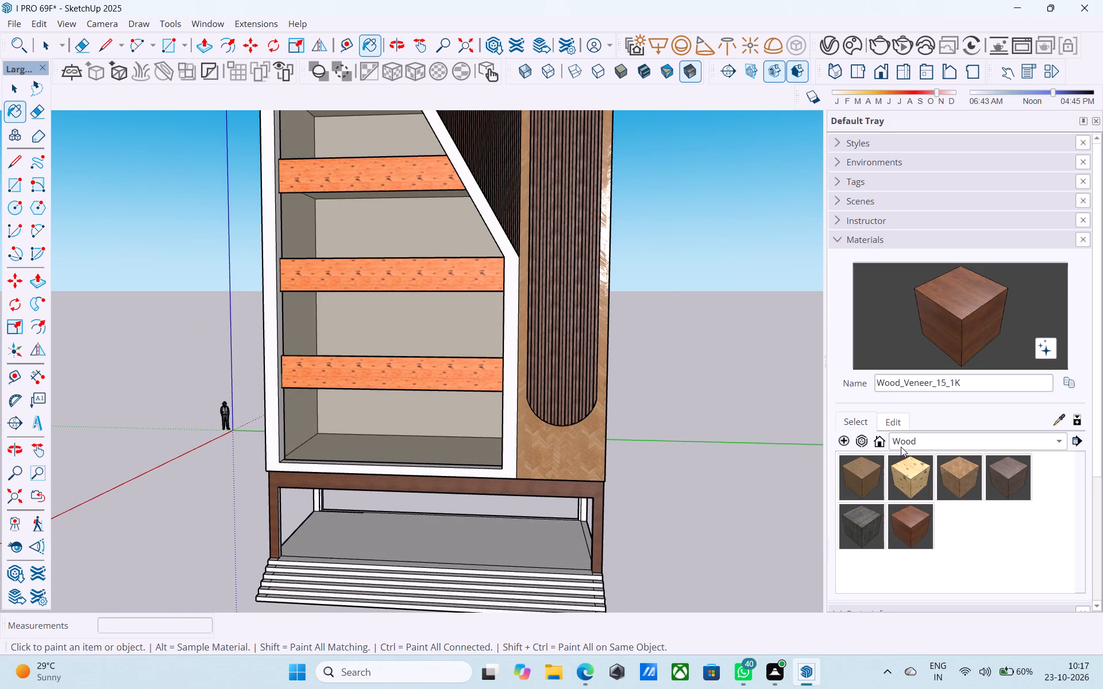
click(901, 444)
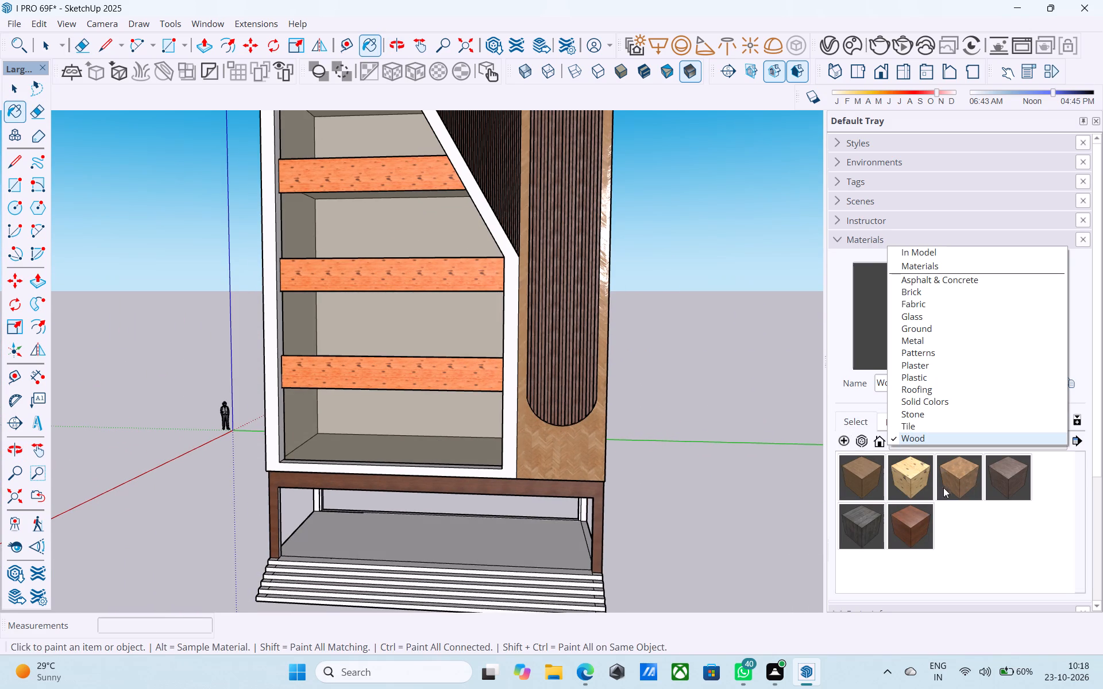
click(913, 524)
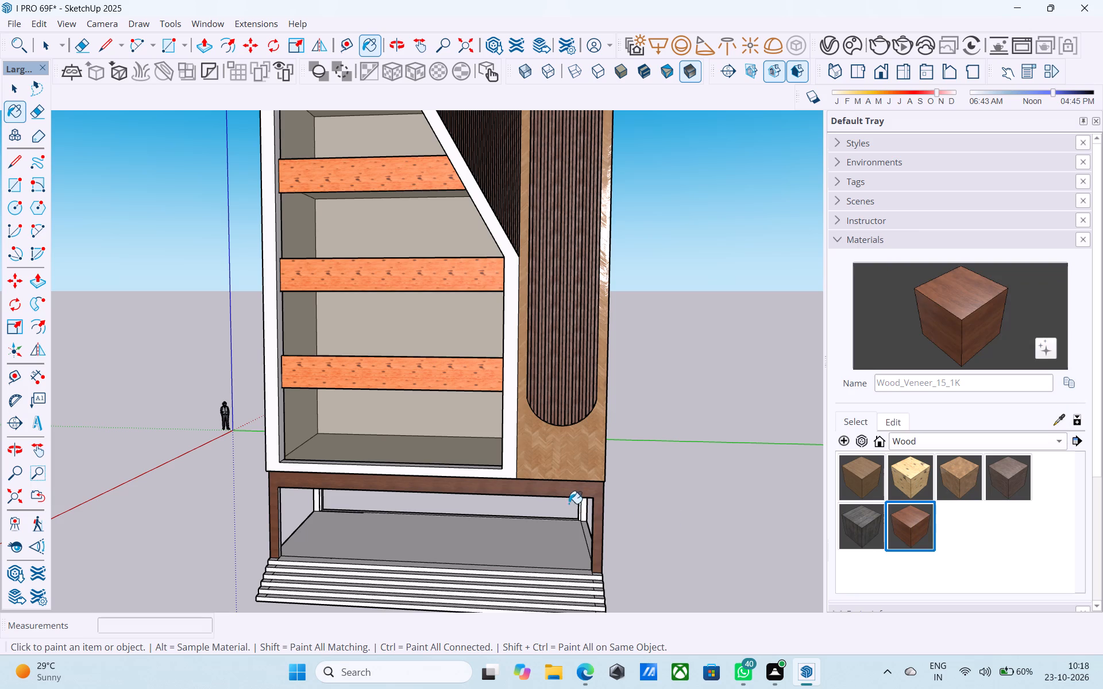
click(564, 492)
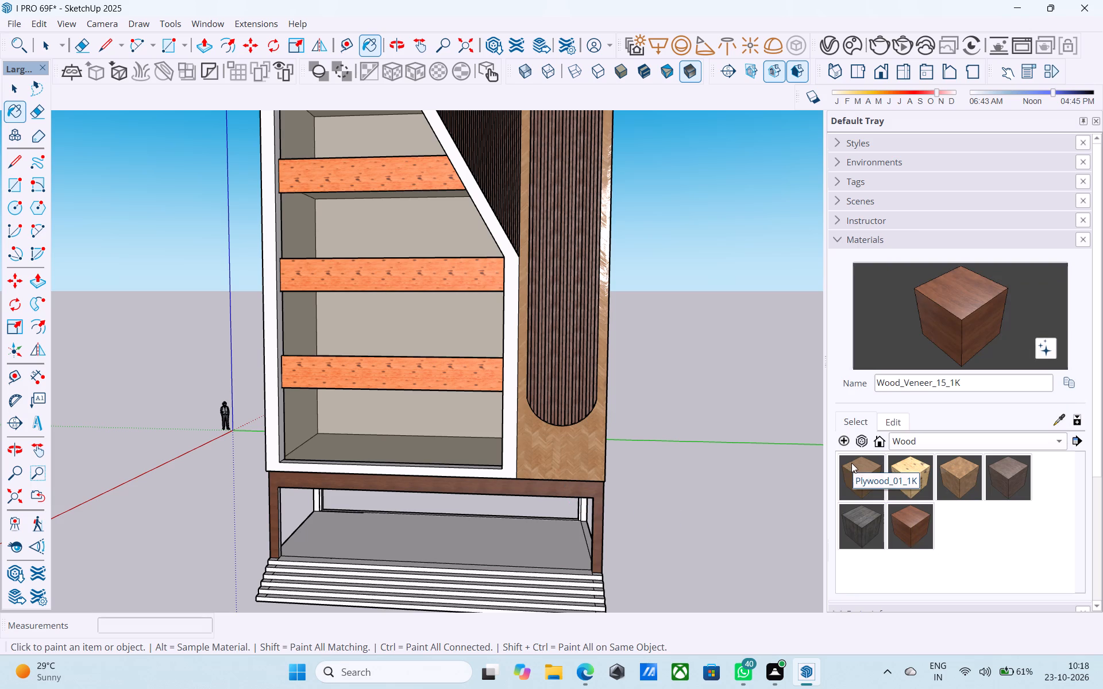
Examine the whole shelf unit and its base frame from the front, the side, above and below.
scroll(510, 458, down, 5)
middle_drag(509, 458, 509, 462)
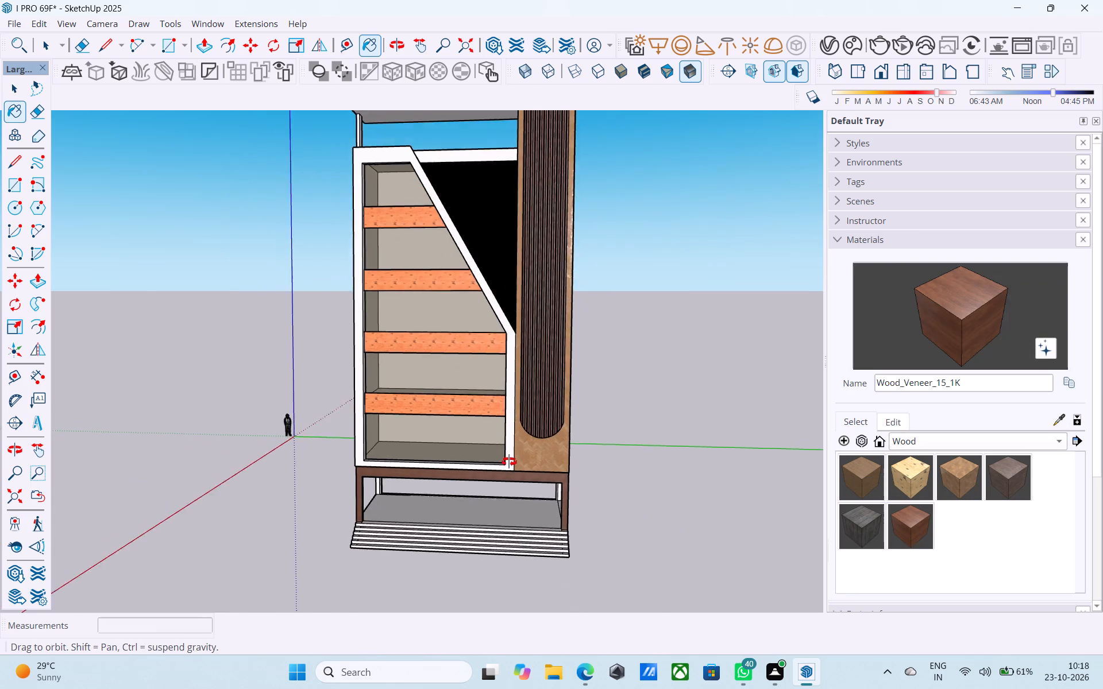
middle_drag(509, 462, 518, 501)
scroll(377, 540, down, 1)
middle_drag(376, 540, 646, 475)
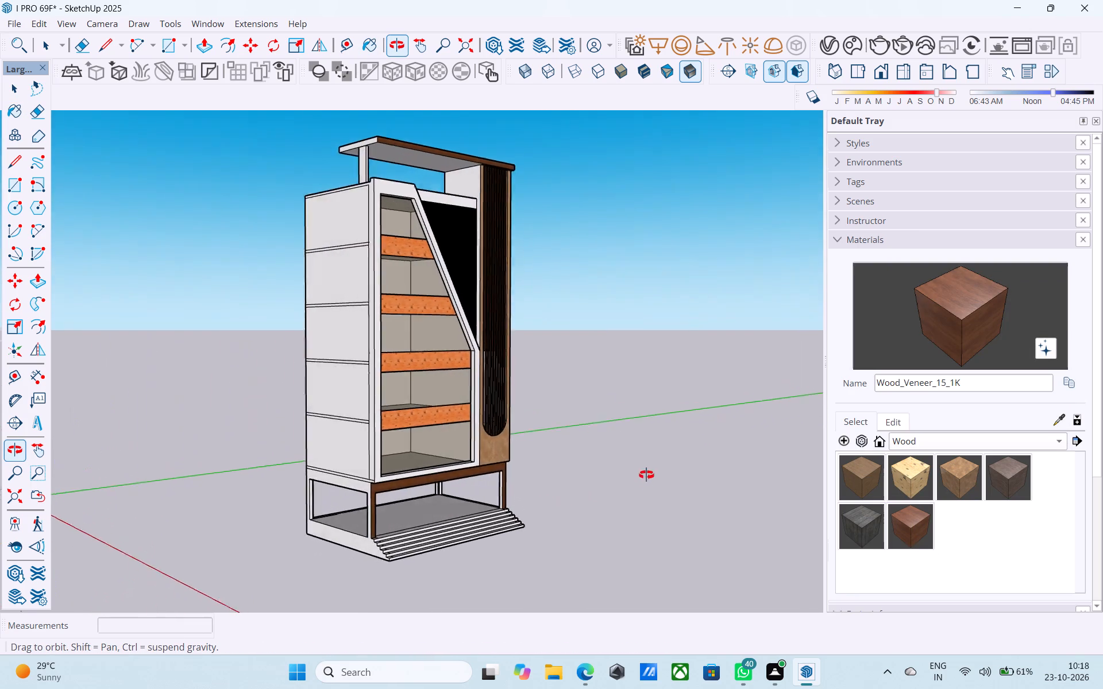
middle_drag(646, 475, 639, 439)
scroll(385, 210, up, 6)
scroll(380, 205, down, 8)
middle_drag(381, 210, 335, 330)
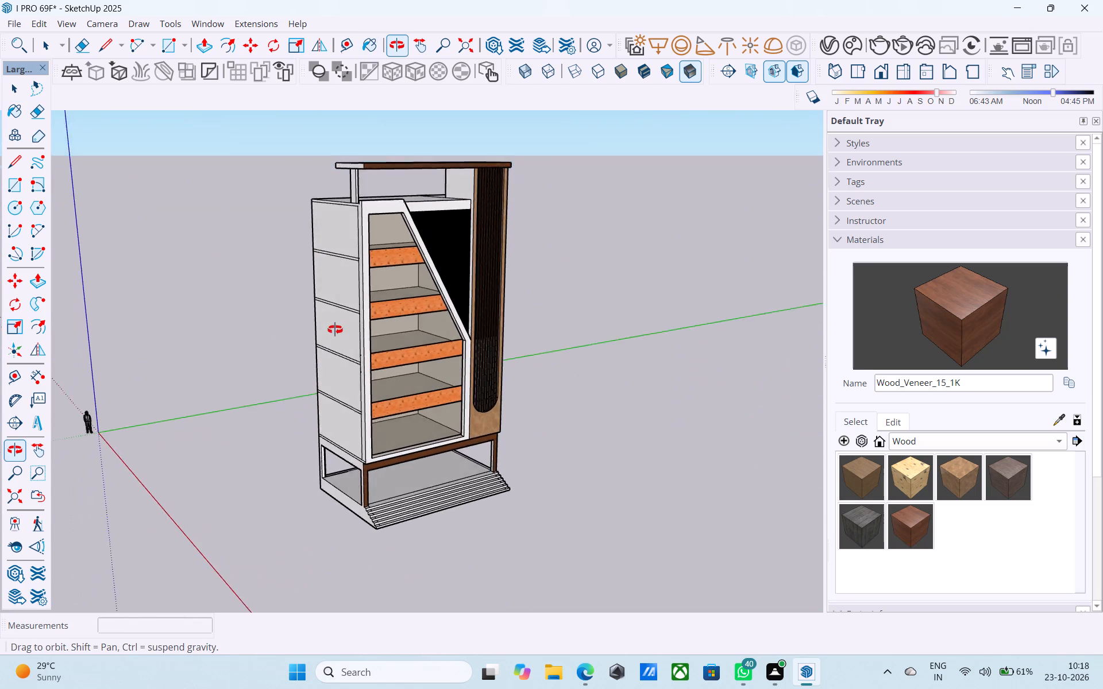
middle_drag(335, 330, 331, 344)
scroll(221, 372, down, 3)
middle_drag(216, 372, 277, 272)
scroll(313, 241, up, 5)
middle_drag(315, 241, 282, 250)
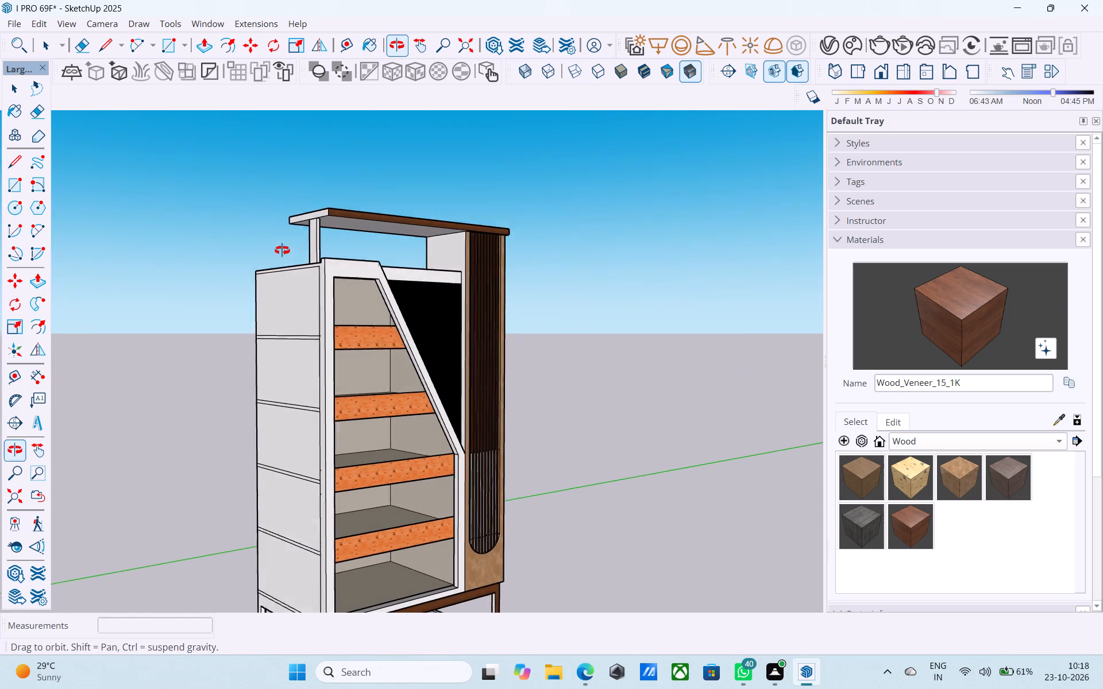
middle_drag(282, 250, 280, 252)
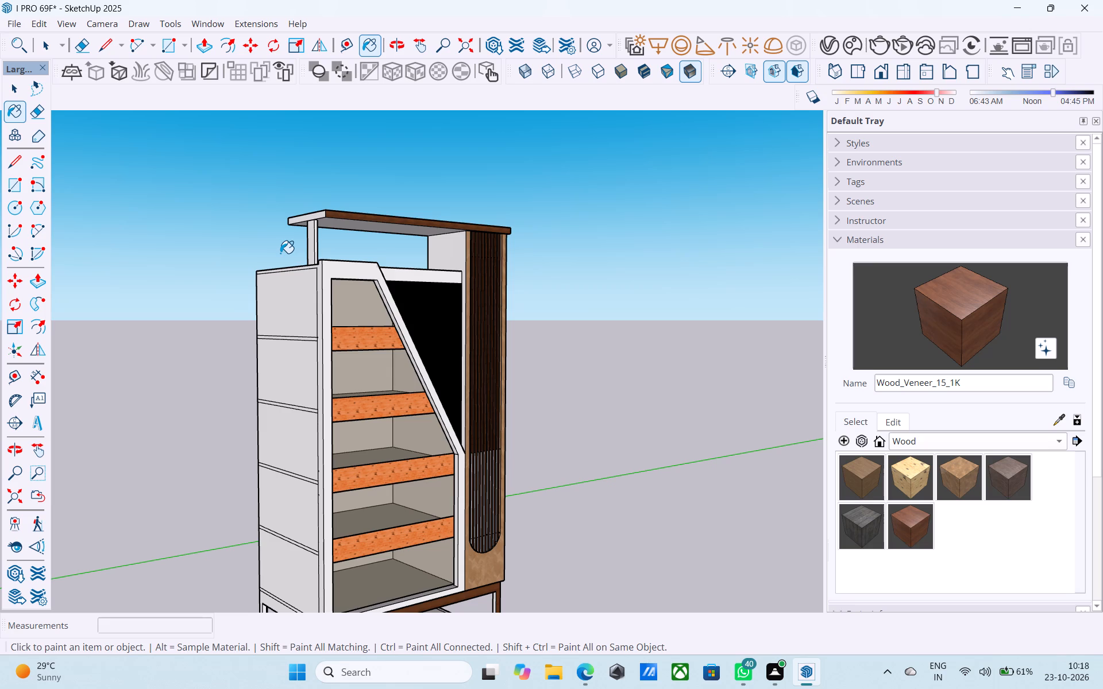
scroll(443, 260, down, 5)
middle_drag(443, 260, 396, 269)
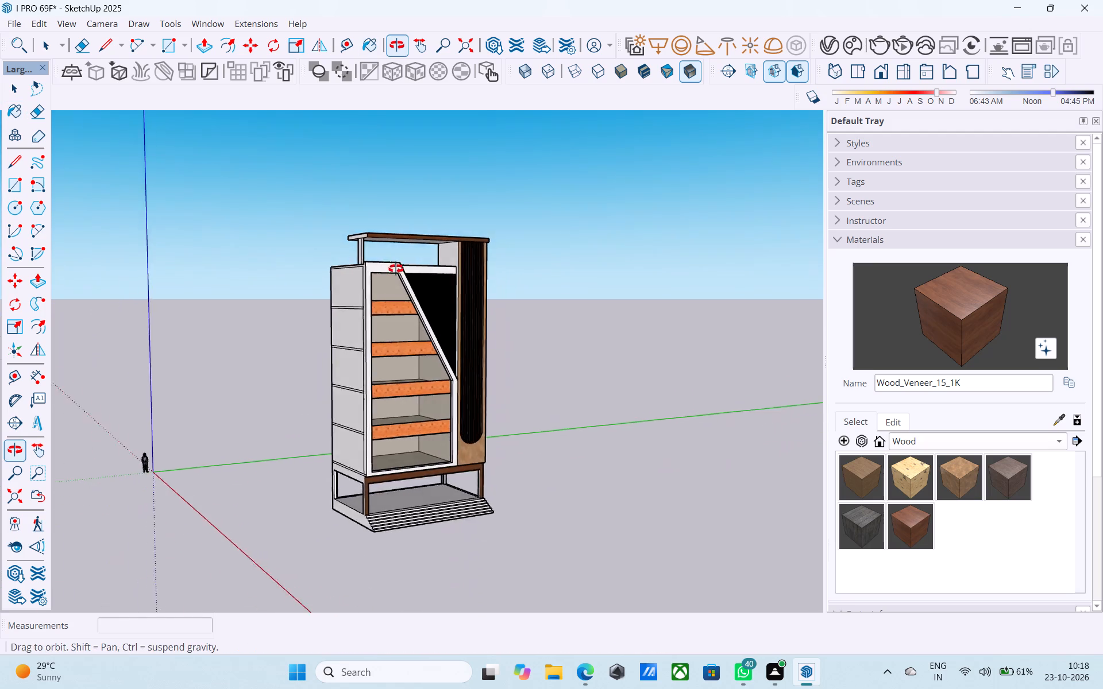
middle_drag(396, 269, 351, 286)
scroll(345, 300, up, 5)
scroll(297, 301, down, 5)
middle_drag(436, 324, 340, 292)
scroll(299, 315, up, 4)
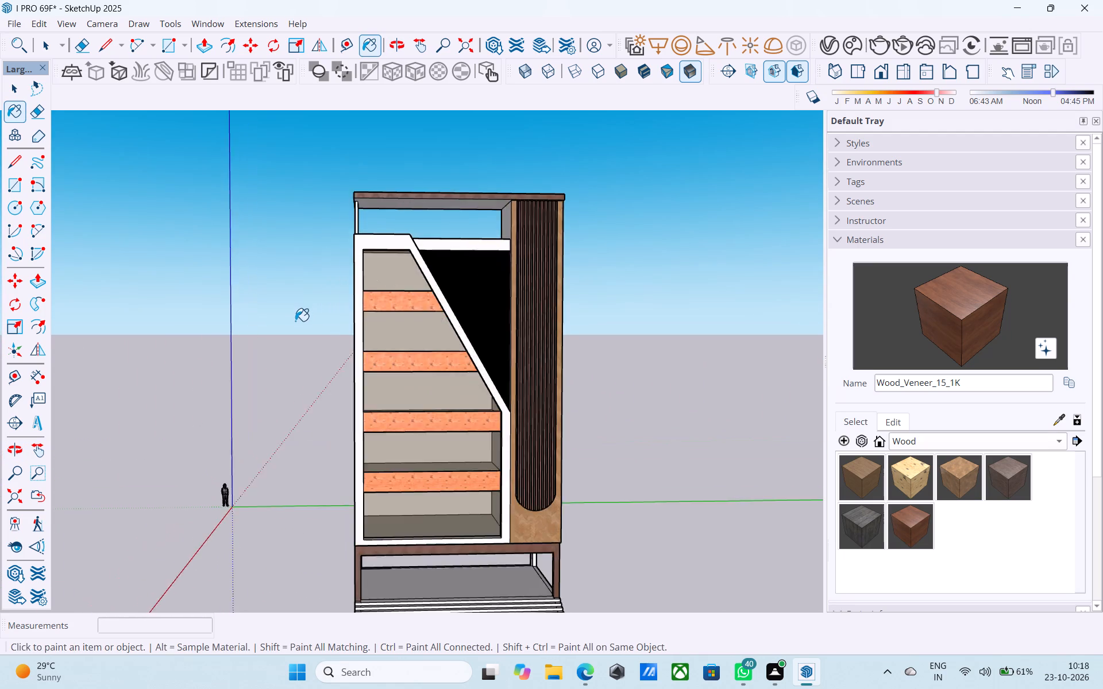
scroll(293, 323, down, 2)
middle_drag(291, 323, 344, 315)
scroll(407, 312, up, 3)
middle_drag(403, 305, 416, 199)
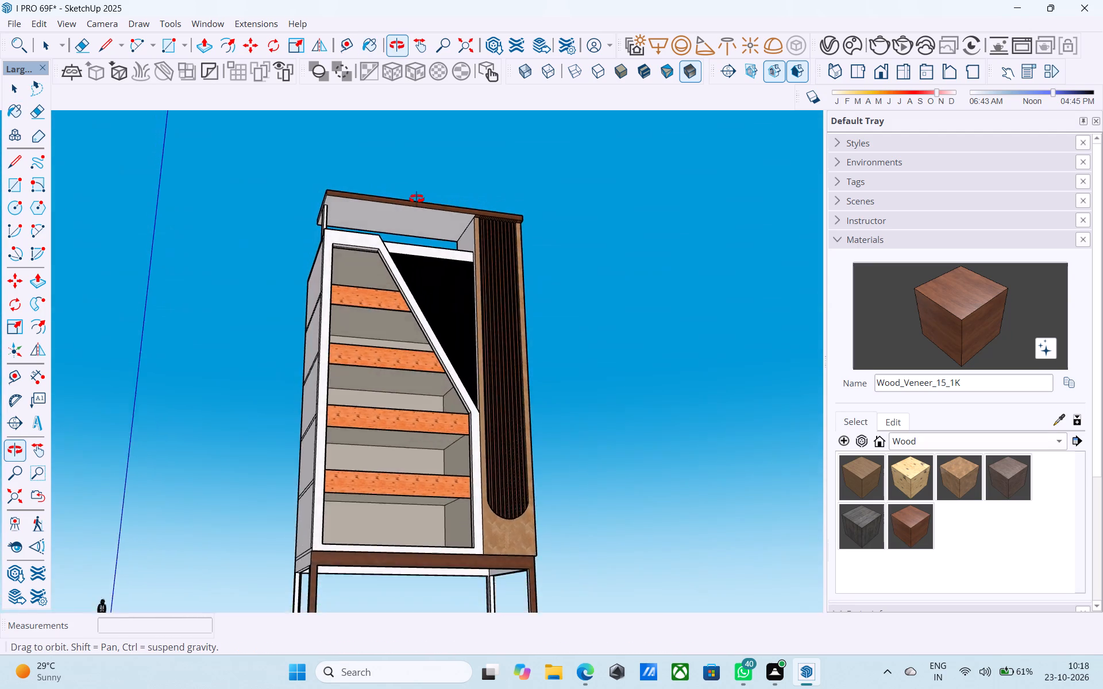
middle_drag(416, 199, 417, 468)
scroll(417, 465, down, 3)
middle_drag(408, 456, 254, 291)
middle_drag(404, 392, 216, 350)
scroll(236, 356, down, 3)
middle_drag(294, 382, 790, 373)
middle_drag(318, 413, 180, 495)
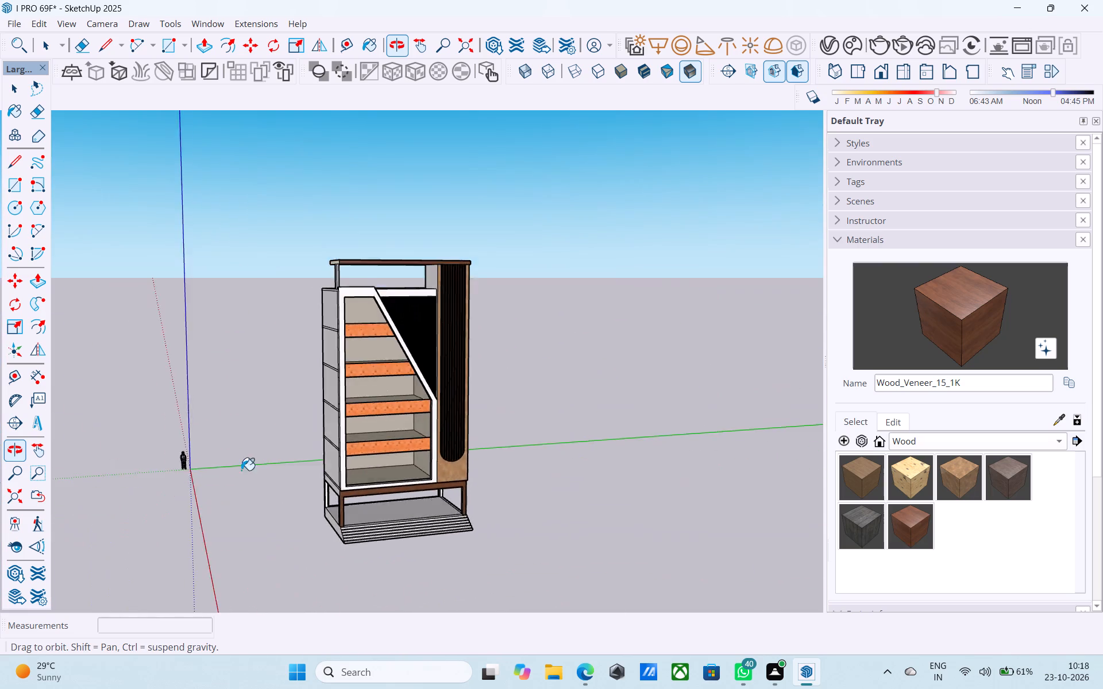
Draw a short line across the underside of the base frame's front top rail, near the middle of its length.
scroll(350, 441, up, 5)
middle_drag(333, 471, 200, 326)
scroll(199, 330, down, 3)
middle_drag(318, 450, 305, 401)
scroll(353, 475, up, 4)
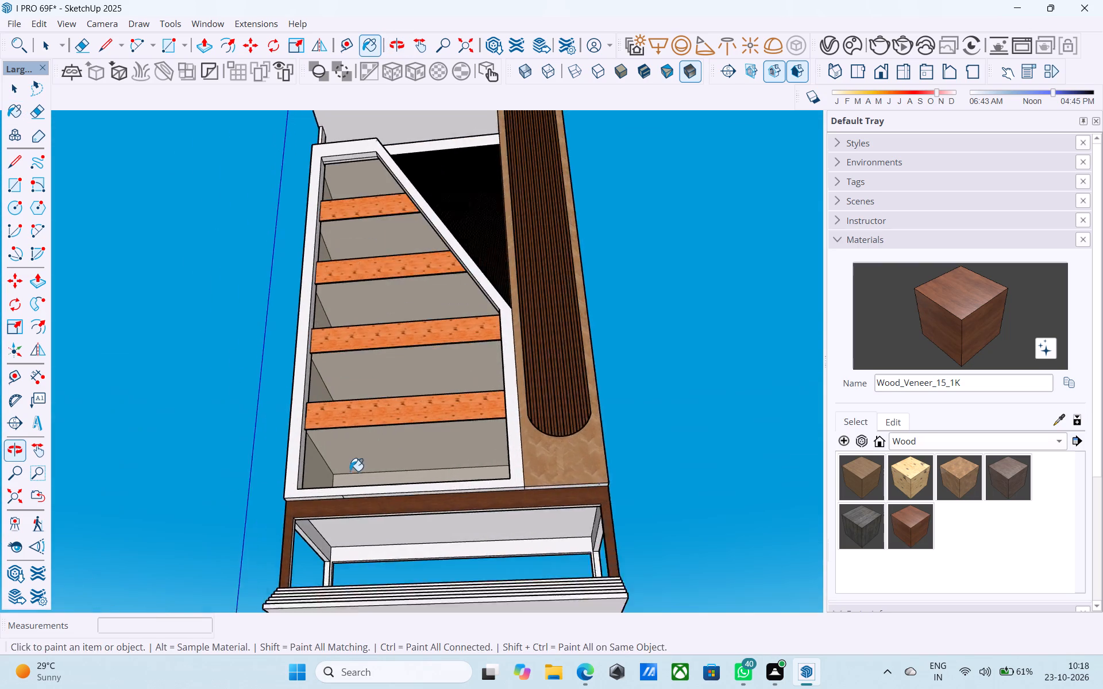
middle_drag(388, 498, 356, 375)
scroll(419, 491, up, 4)
middle_drag(430, 482, 425, 485)
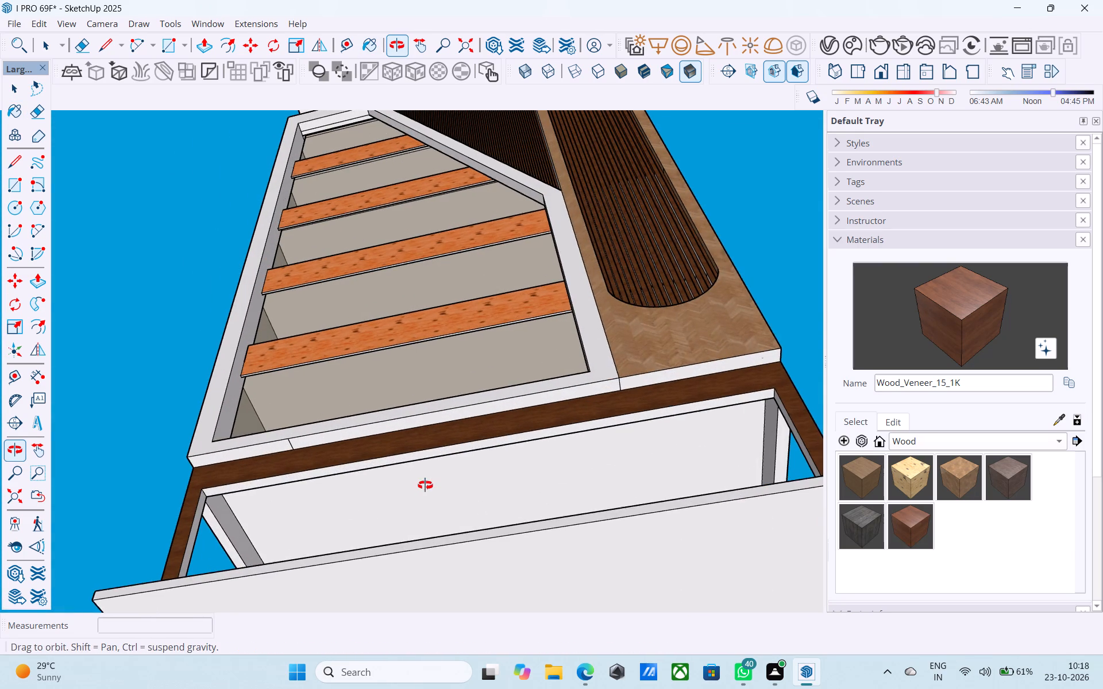
middle_drag(425, 485, 453, 471)
key(l)
click(483, 433)
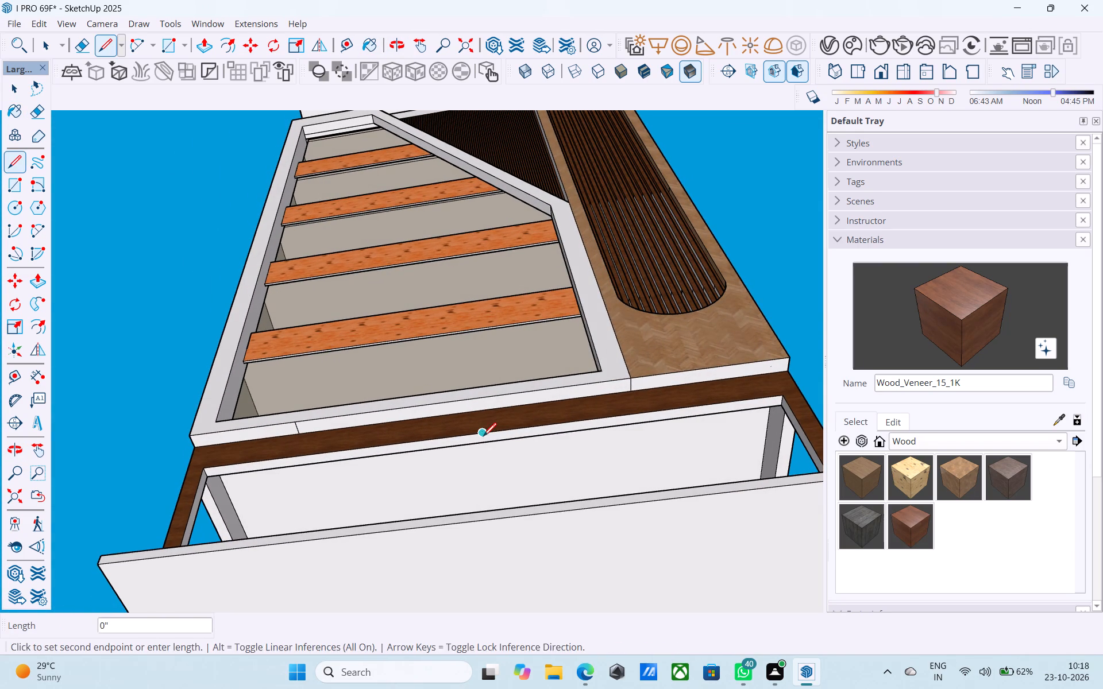
click(484, 444)
Copy the short underside line 1' along the rail, and copy that new line 2' back in the opposite direction.
scroll(484, 444, up, 4)
key(space)
click(480, 436)
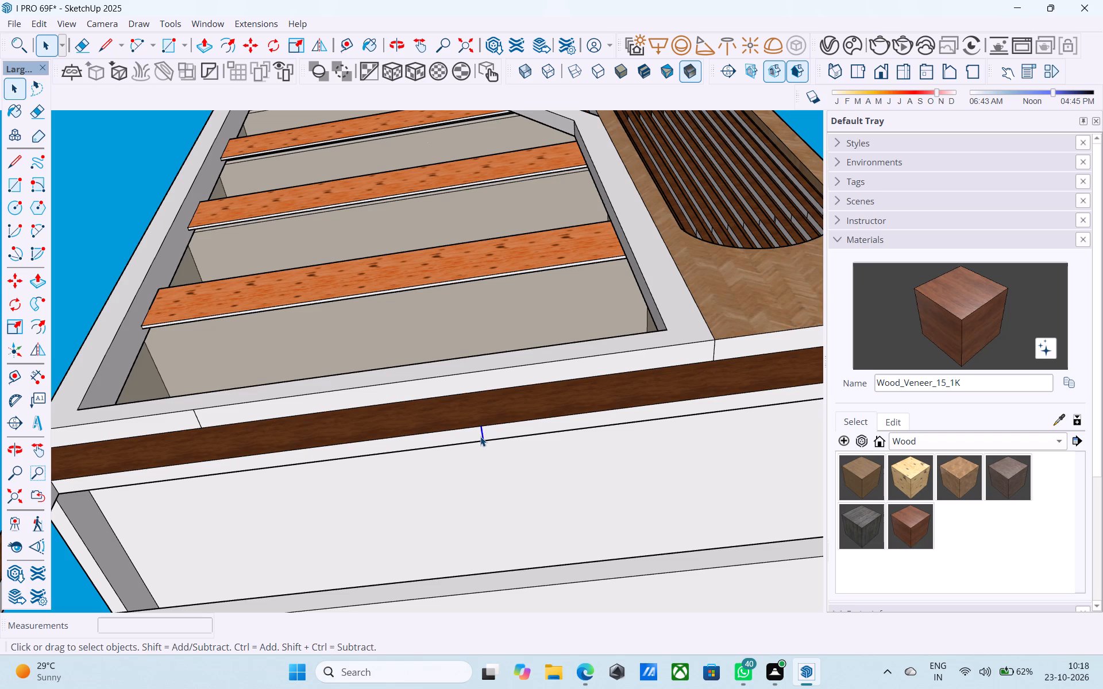
key(m)
click(481, 426)
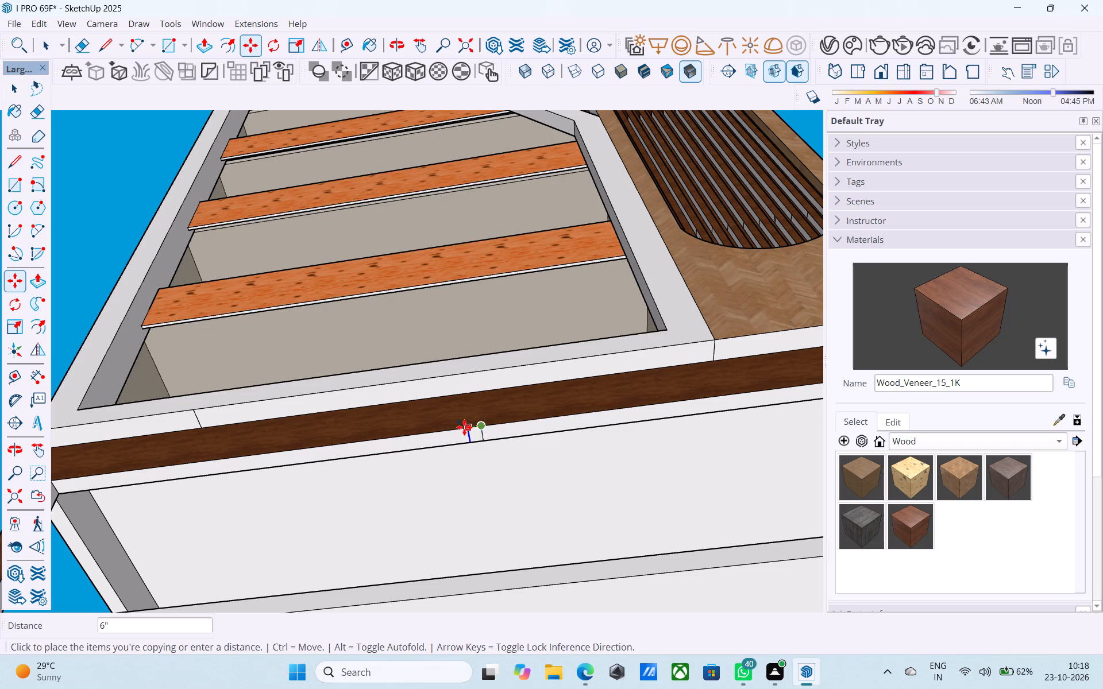
text(1')
key(Return)
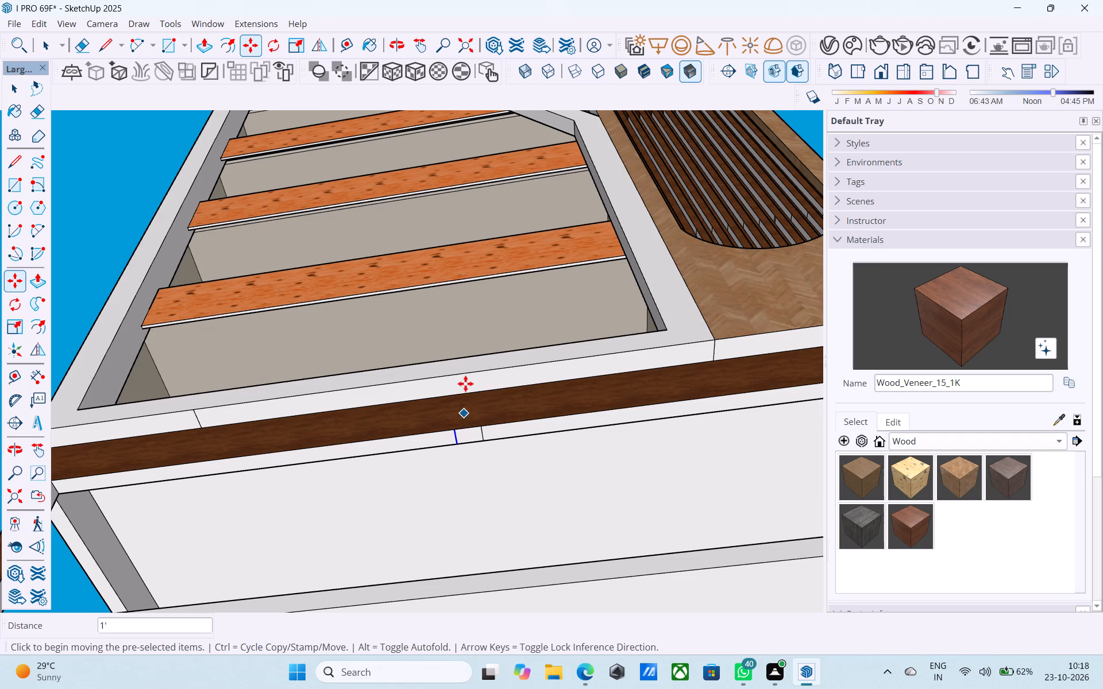
click(452, 430)
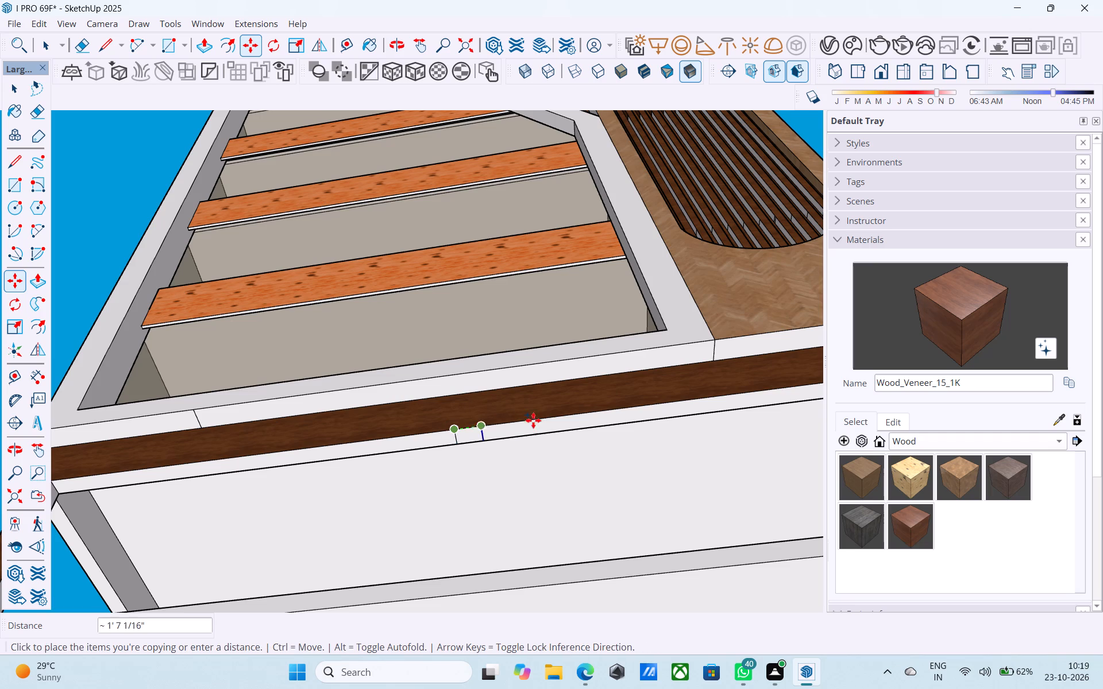
text(2')
key(Return)
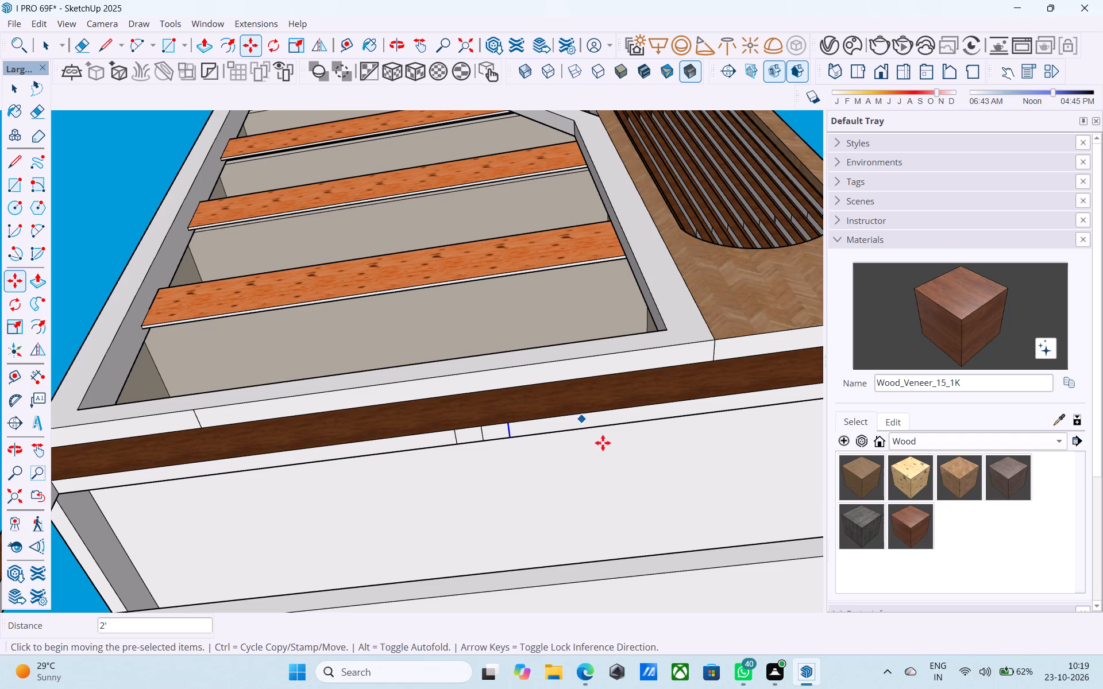
Erase the original middle line between the two copied lines on the rail's underside.
key(e)
scroll(534, 433, up, 4)
drag(470, 438, 459, 435)
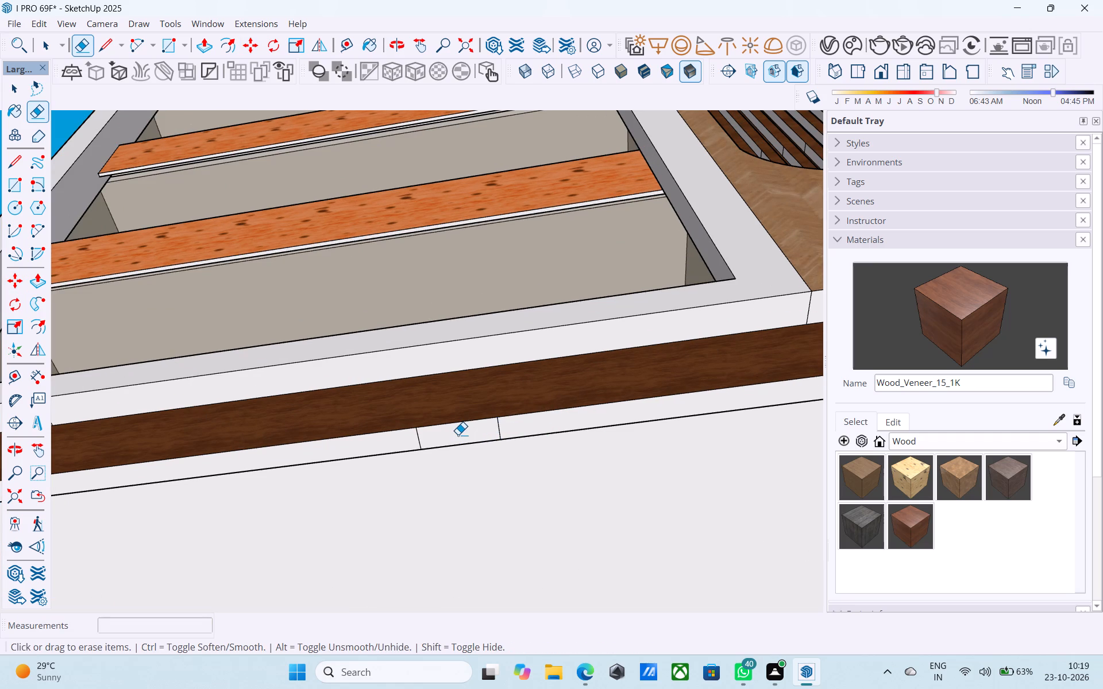
Push/Pull the 2' wide strip on the front rail's underside 8' down to the stepped base as a middle leg.
key(space)
click(460, 435)
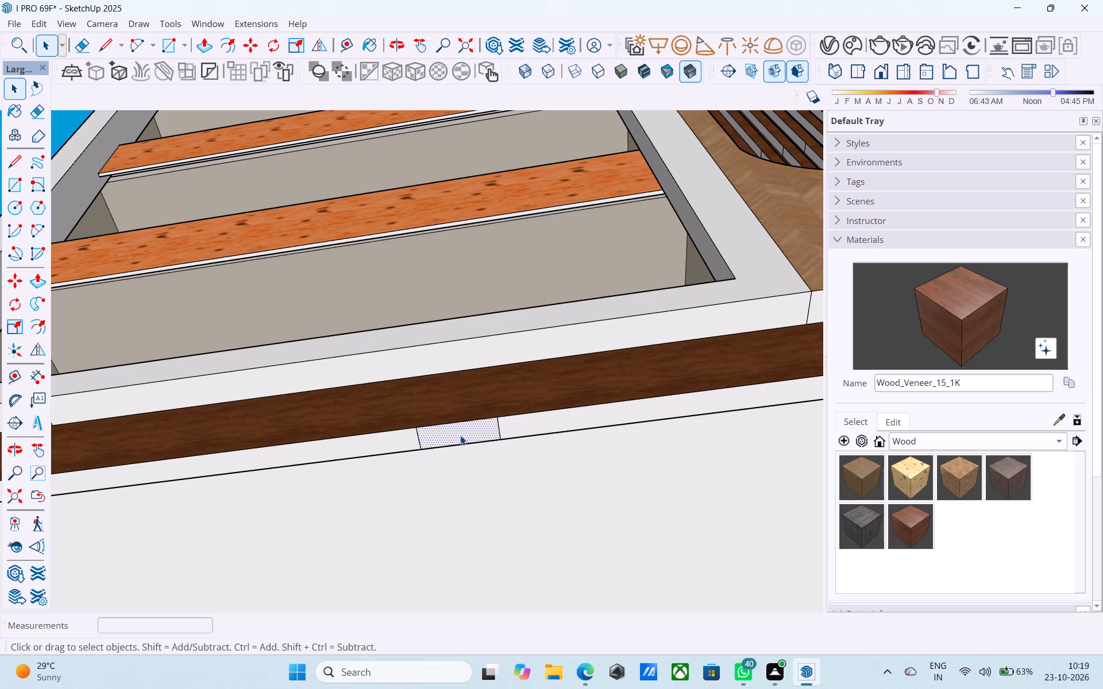
key(p)
click(460, 435)
scroll(473, 464, down, 18)
middle_drag(473, 410, 474, 457)
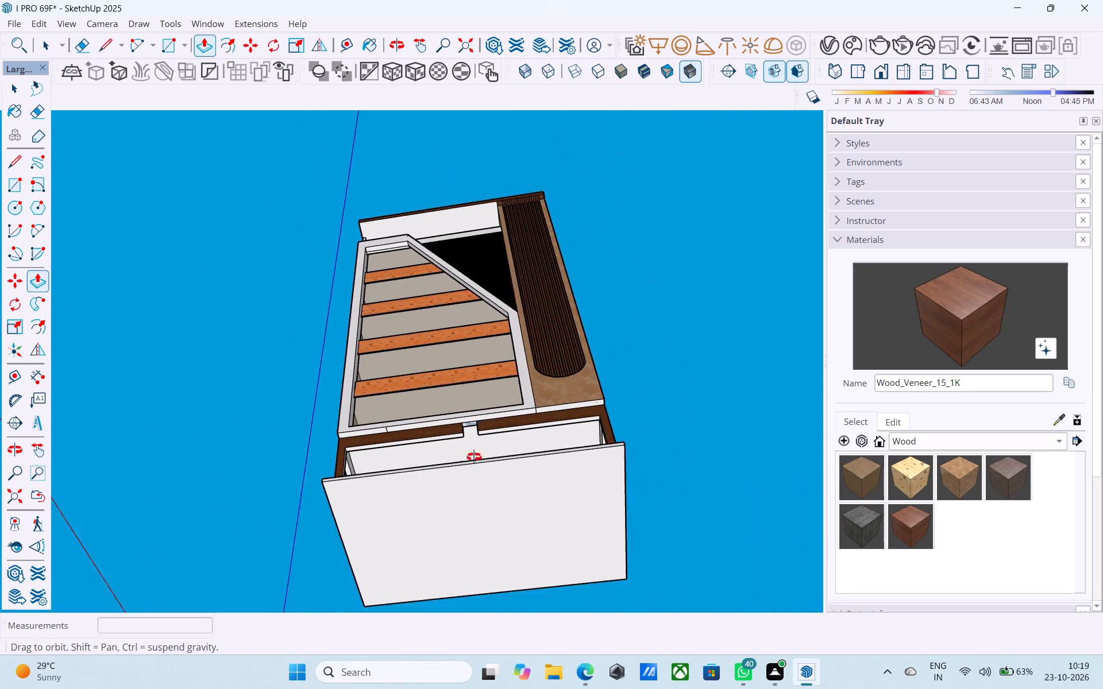
middle_drag(474, 457, 439, 664)
scroll(472, 579, up, 12)
middle_drag(492, 560, 467, 632)
scroll(511, 545, up, 5)
click(511, 545)
Draw a 2' vertical line on the front rail's inner face from the middle leg's top corner up to the underside panel.
scroll(509, 541, down, 6)
middle_drag(504, 541, 701, 421)
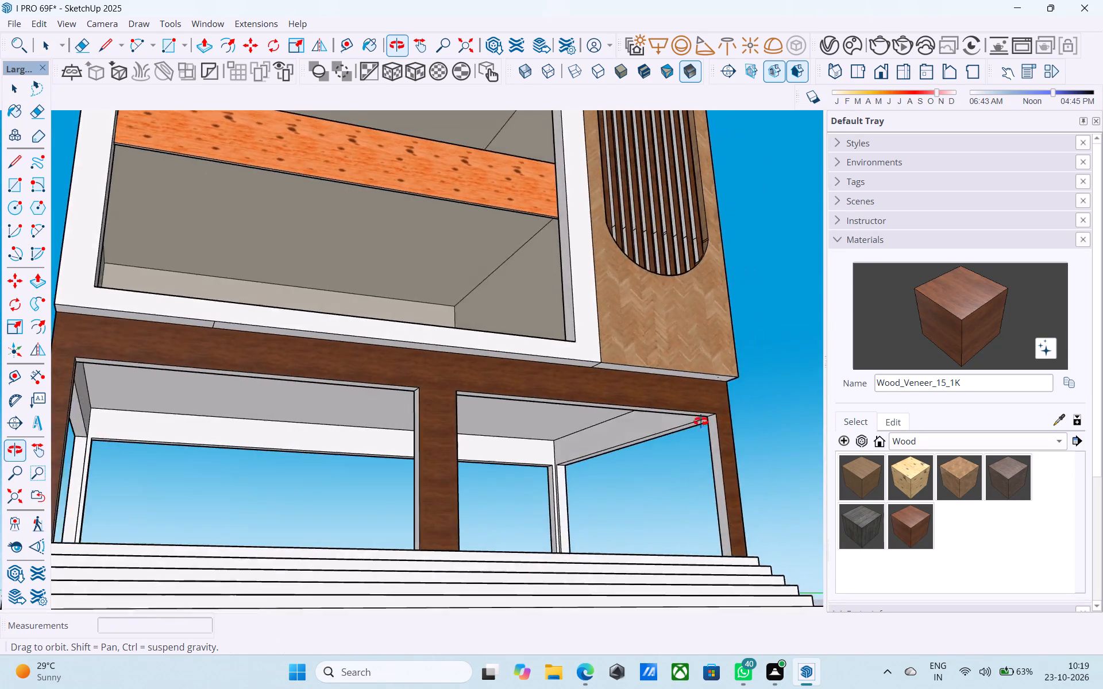
middle_drag(701, 421, 882, 412)
middle_drag(416, 440, 786, 433)
middle_drag(422, 444, 708, 468)
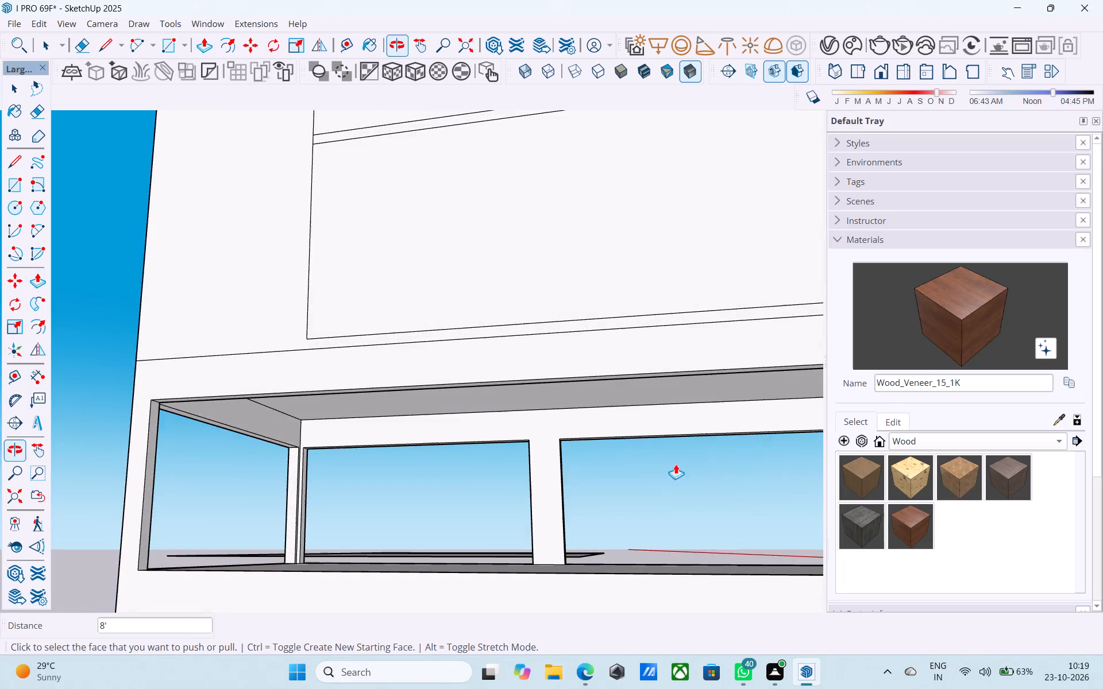
scroll(342, 432, down, 5)
scroll(450, 431, up, 3)
scroll(450, 431, down, 1)
scroll(450, 431, up, 2)
middle_drag(461, 423, 461, 411)
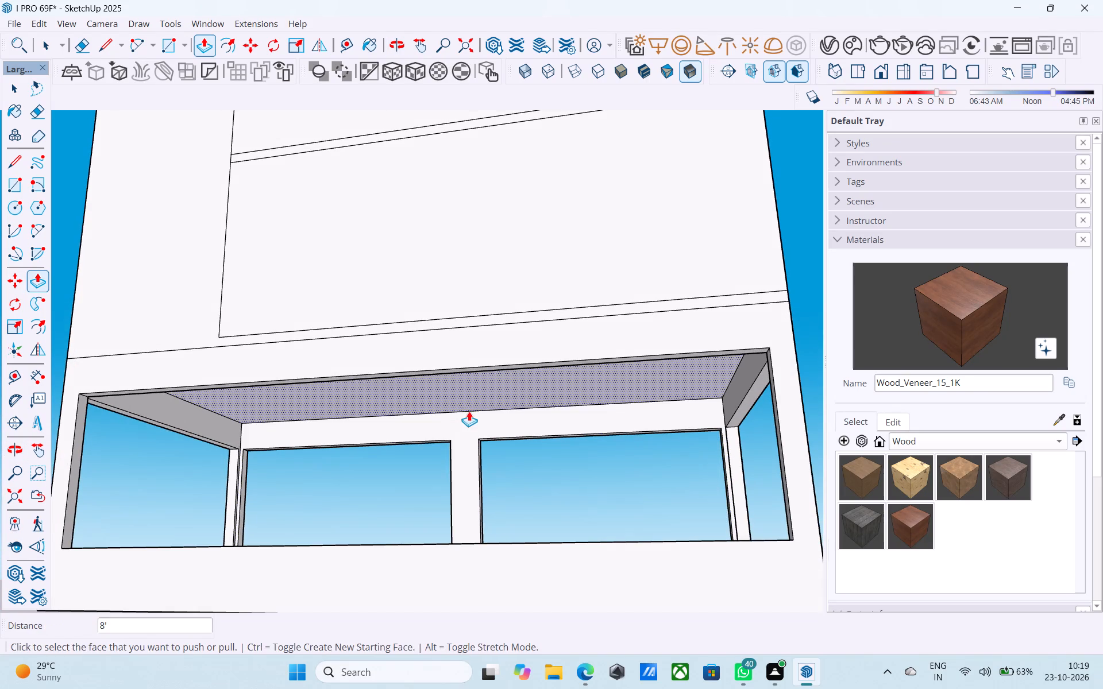
key(l)
scroll(469, 411, up, 5)
middle_drag(458, 398, 464, 365)
scroll(454, 340, down, 6)
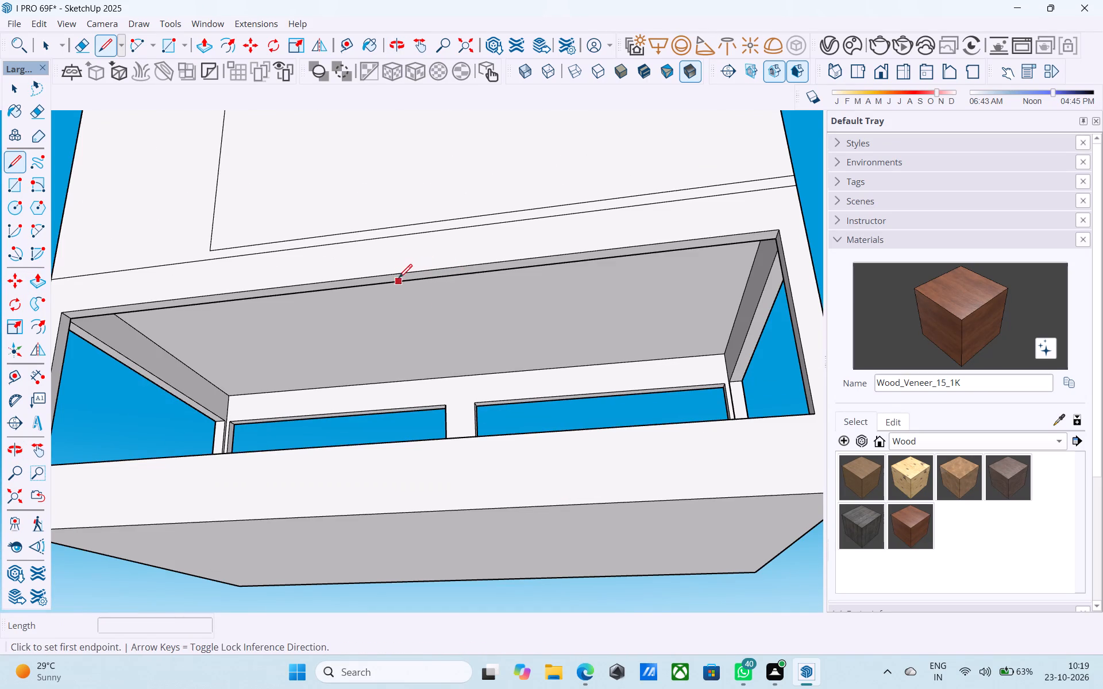
middle_drag(403, 281, 426, 289)
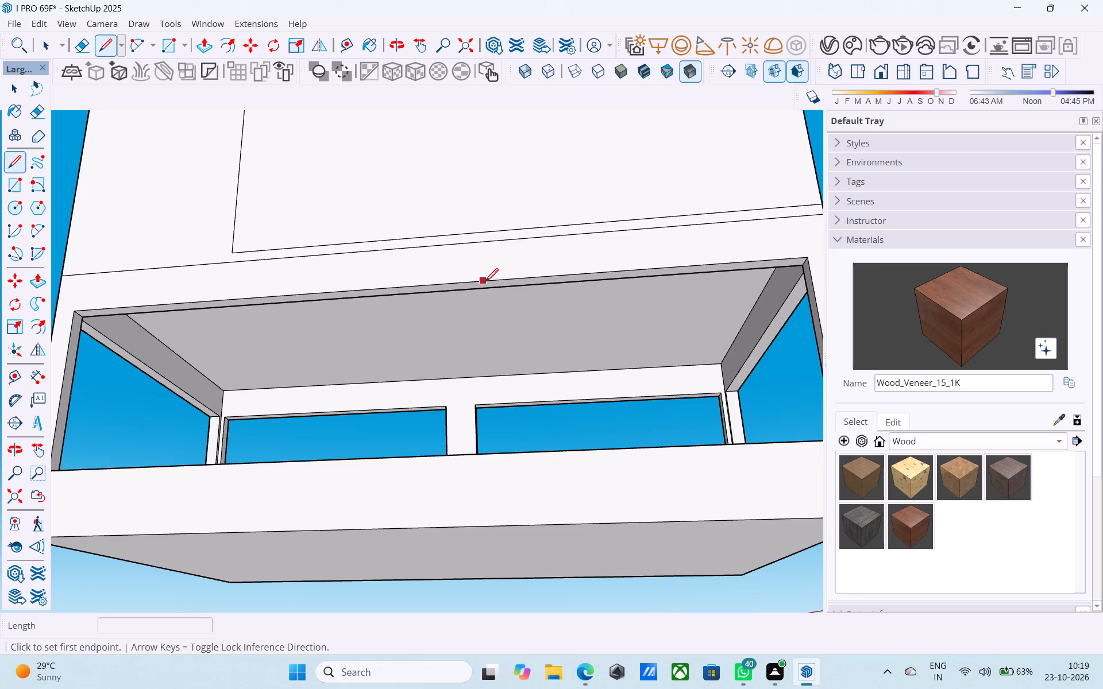
click(477, 404)
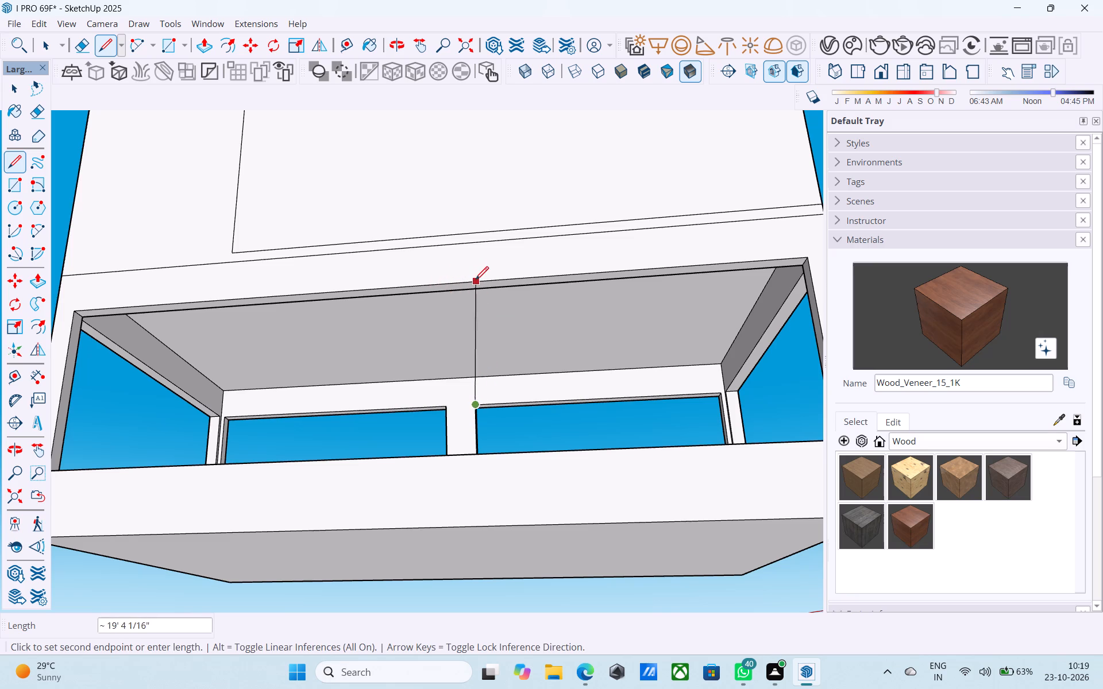
middle_drag(473, 279, 334, 346)
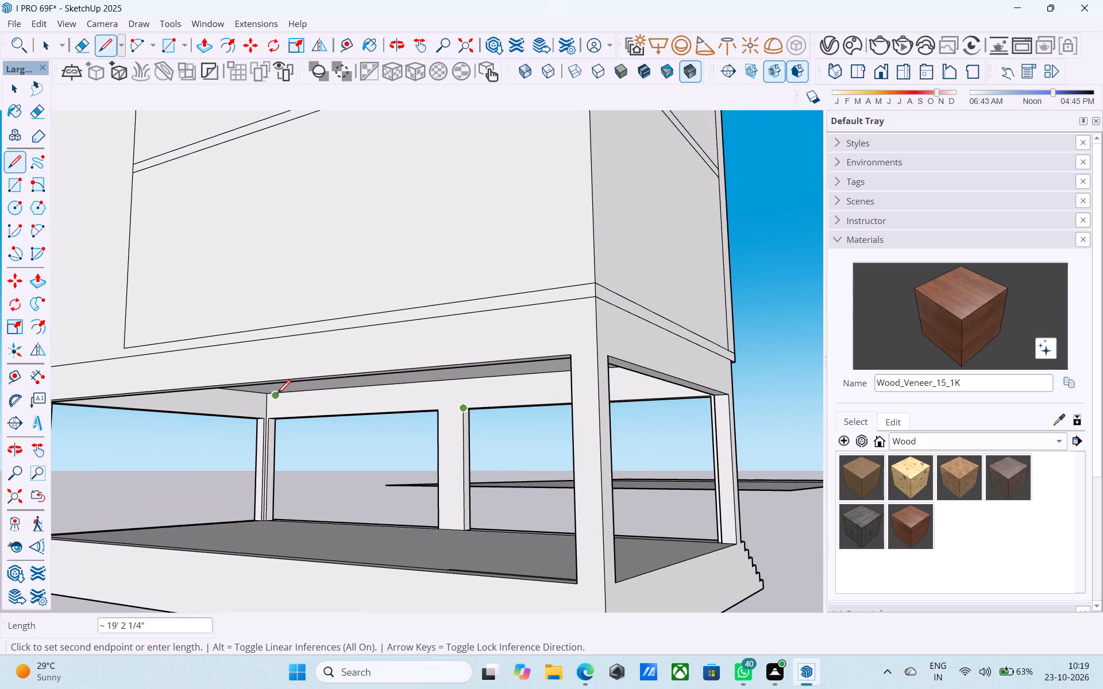
middle_drag(277, 397, 383, 390)
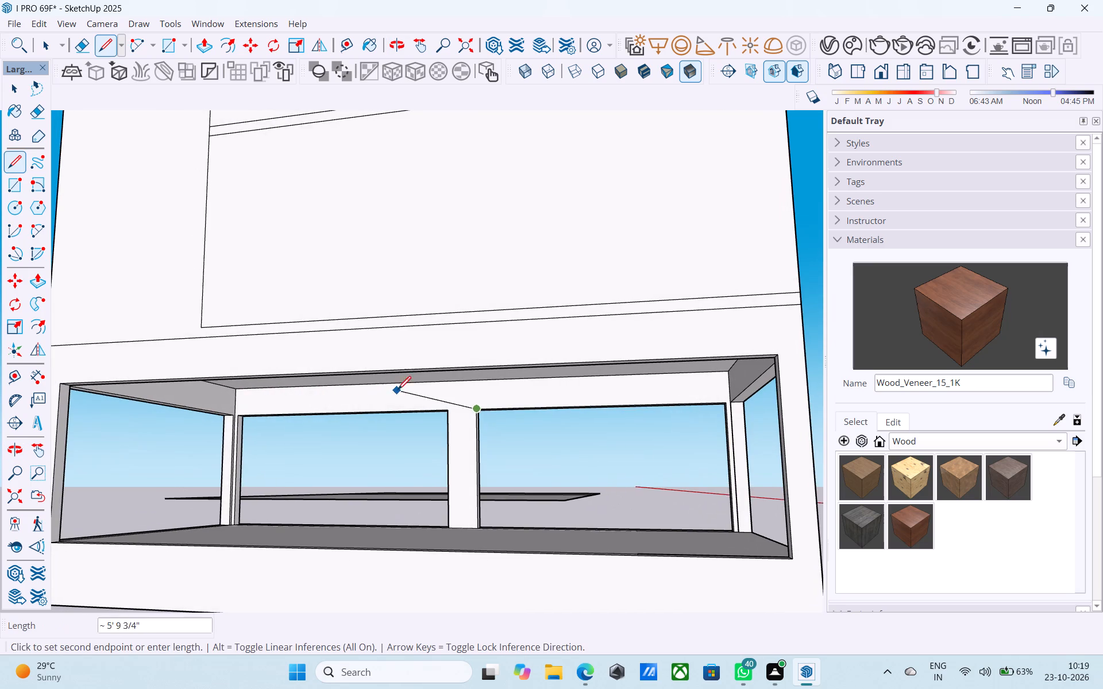
middle_drag(464, 389, 434, 400)
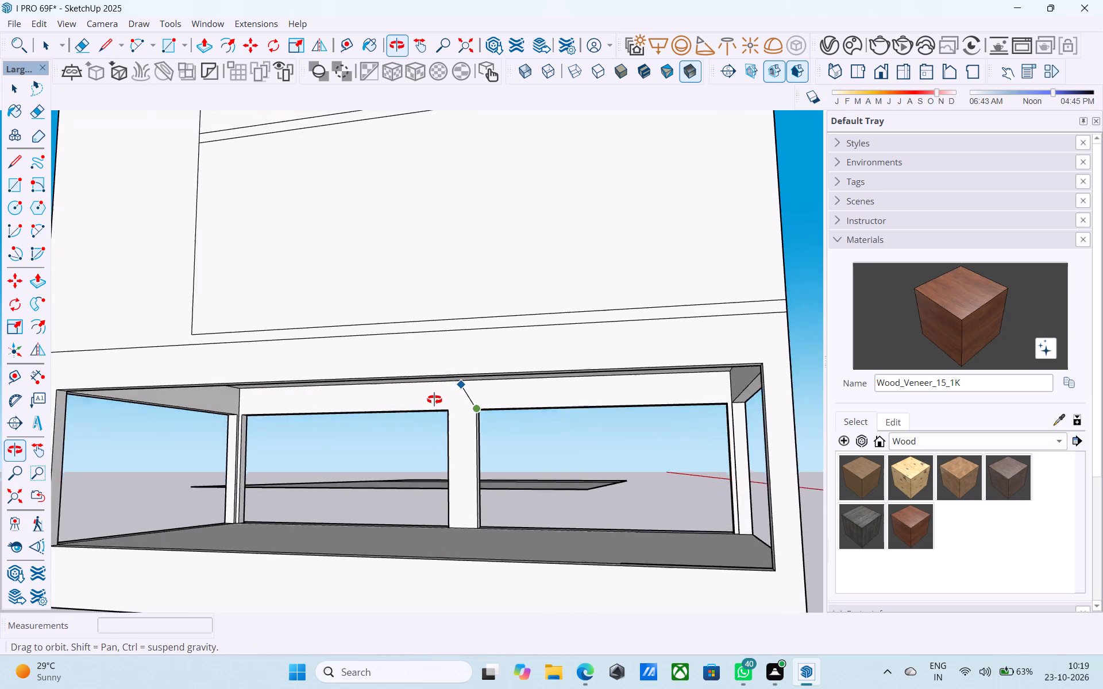
middle_drag(434, 400, 101, 381)
scroll(202, 419, up, 2)
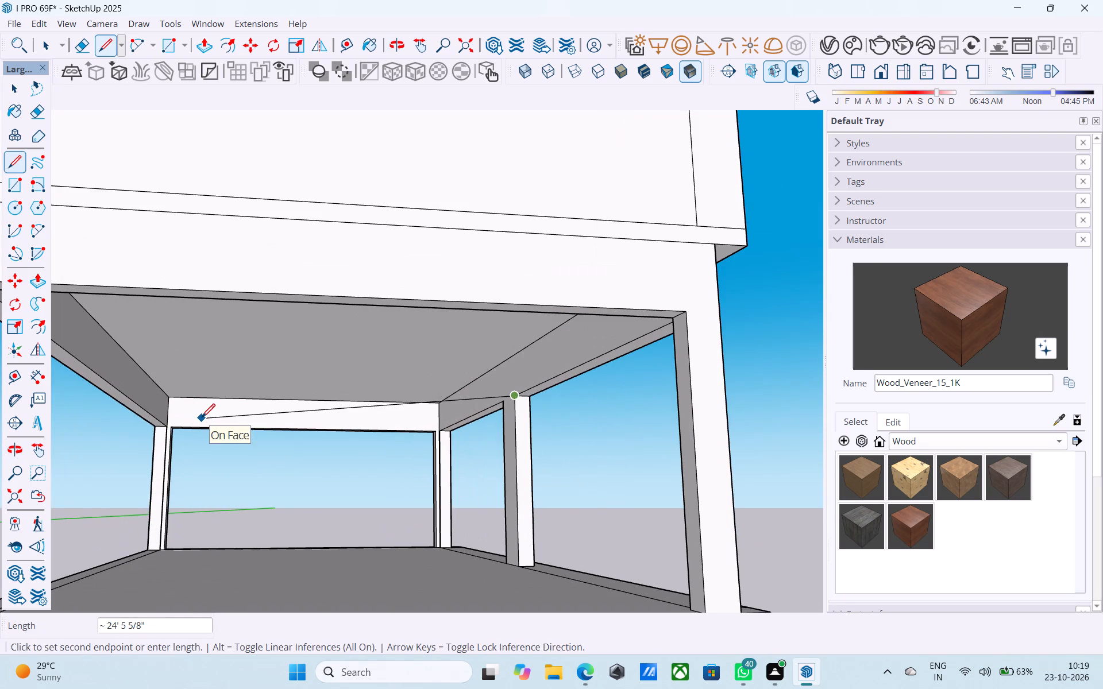
click(515, 350)
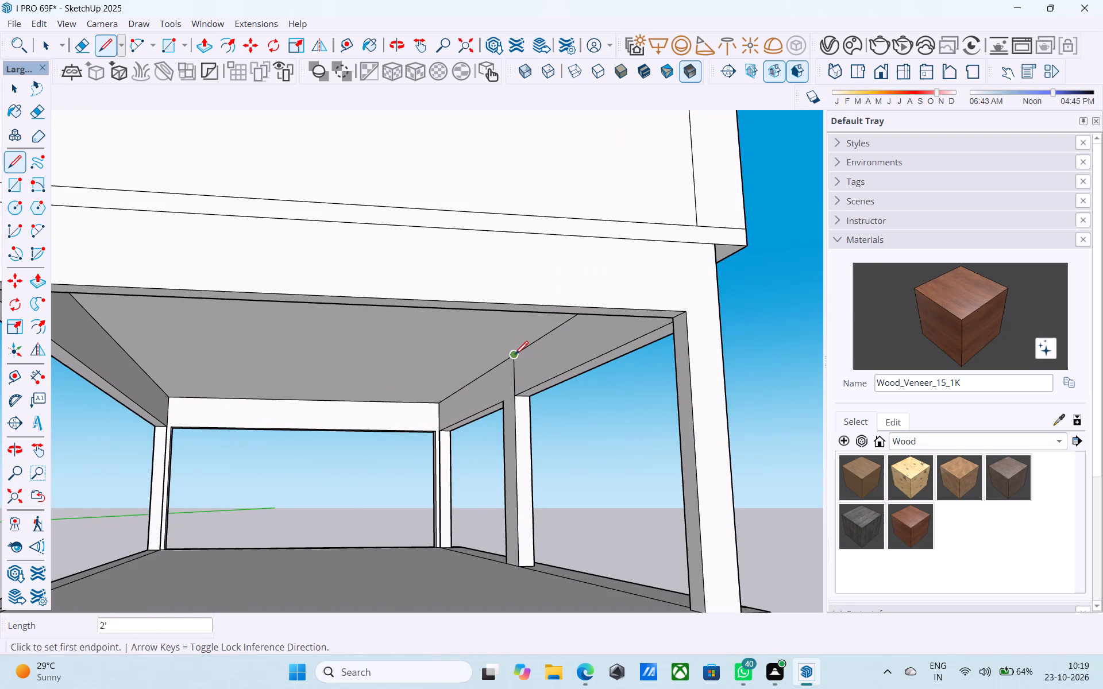
Draw a line 18' 6" across the underside panel to the back rail, and continue it 2' down that rail's inner face.
click(515, 356)
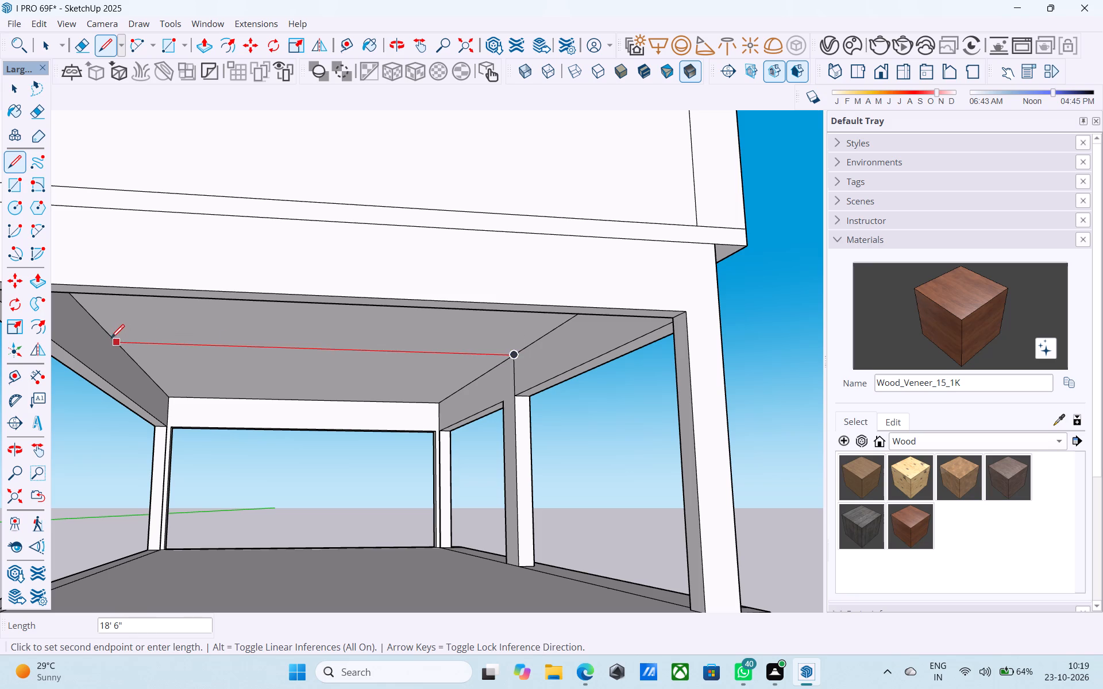
click(111, 340)
click(115, 345)
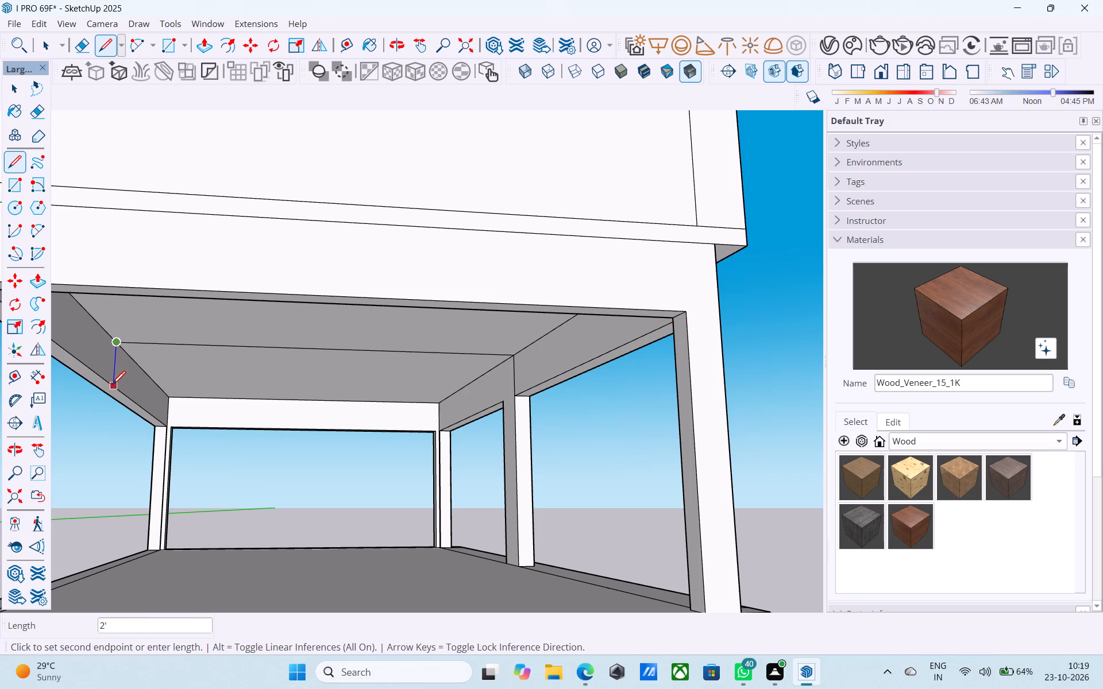
click(111, 385)
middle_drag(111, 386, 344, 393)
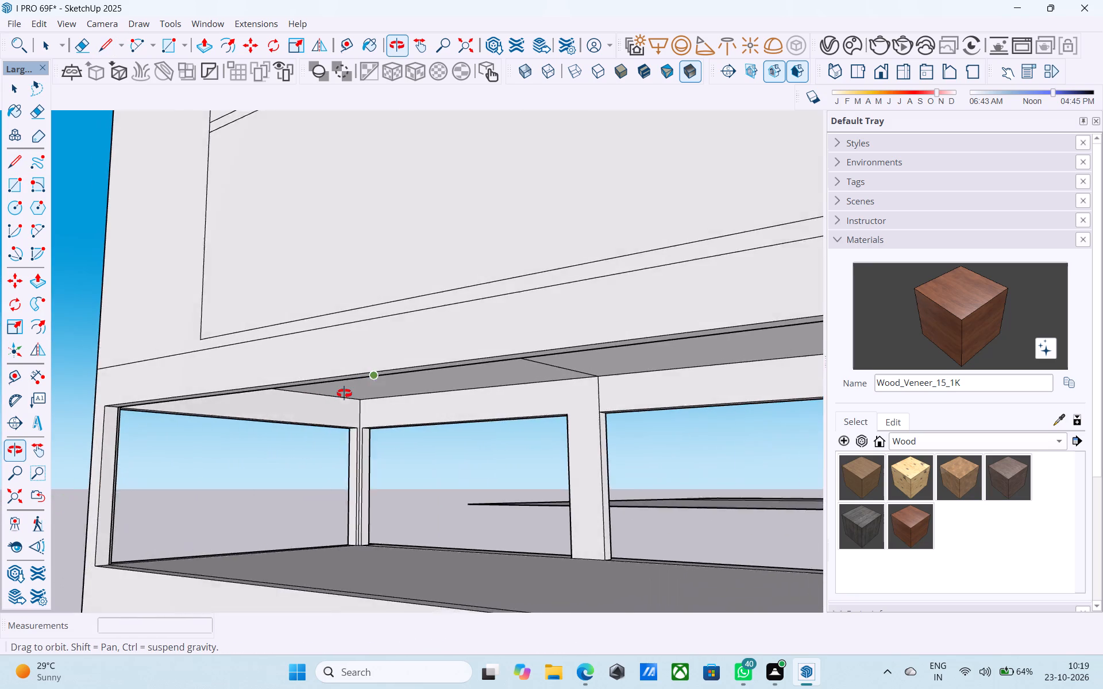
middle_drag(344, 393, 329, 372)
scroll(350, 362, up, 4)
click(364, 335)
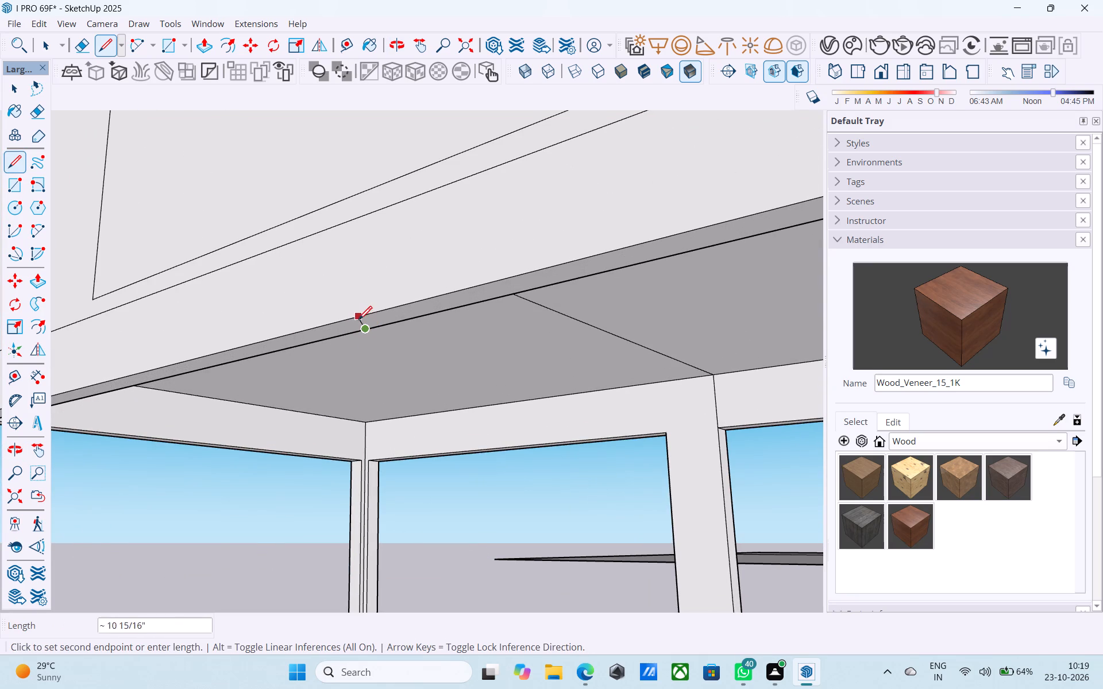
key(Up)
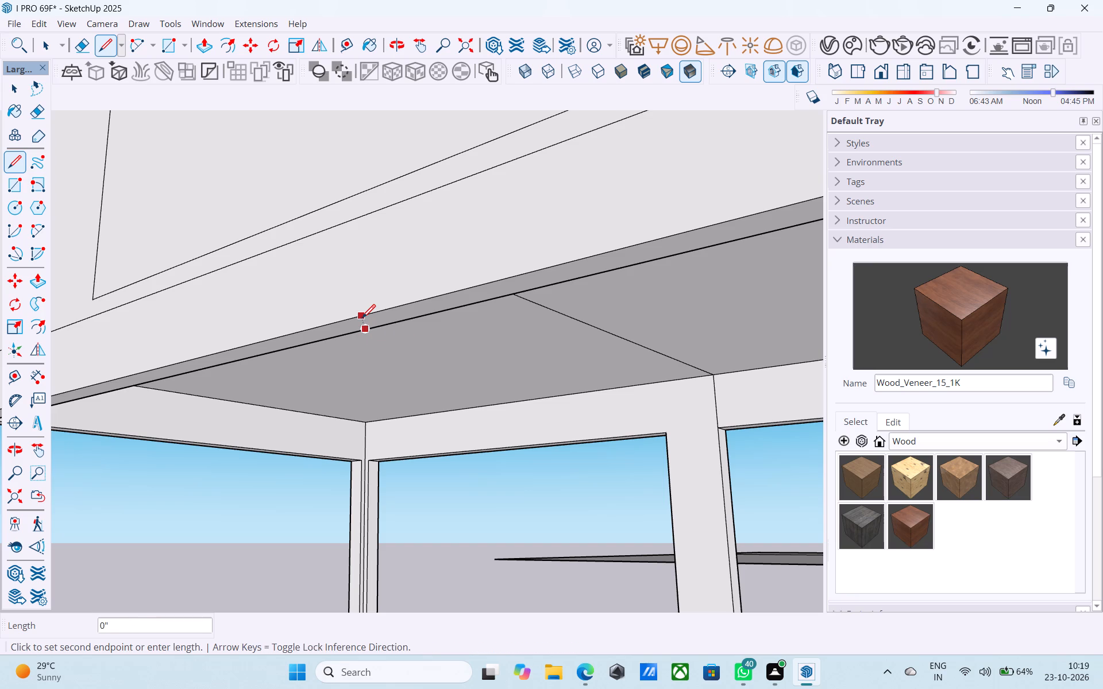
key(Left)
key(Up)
Draw a 9" line across the back rail's underside from the lower end of the vertical line on its inner face.
middle_drag(367, 321, 245, 320)
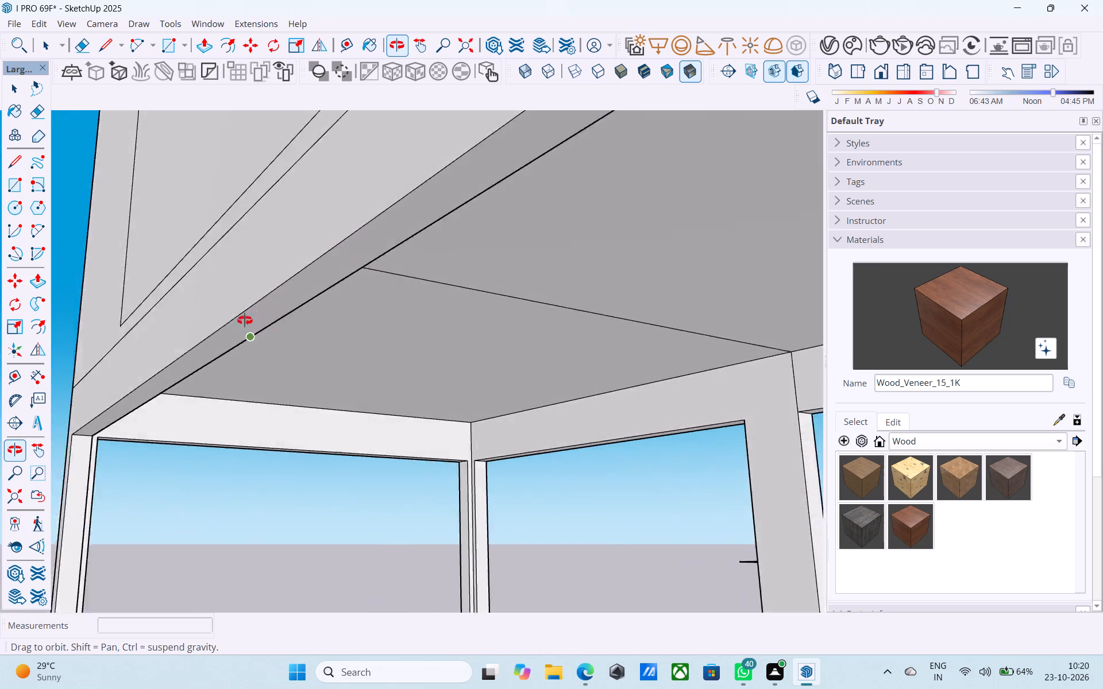
middle_drag(245, 320, 99, 338)
scroll(157, 393, up, 6)
scroll(118, 367, down, 1)
middle_drag(118, 367, 253, 362)
key(l)
click(253, 362)
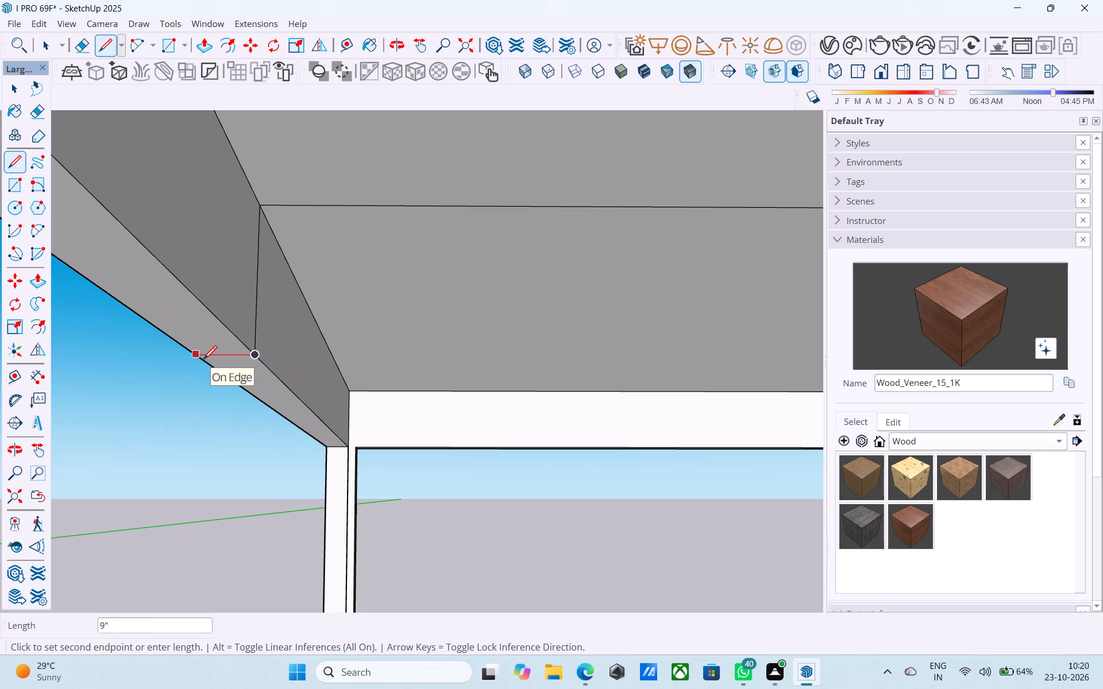
click(199, 358)
middle_drag(199, 358, 356, 353)
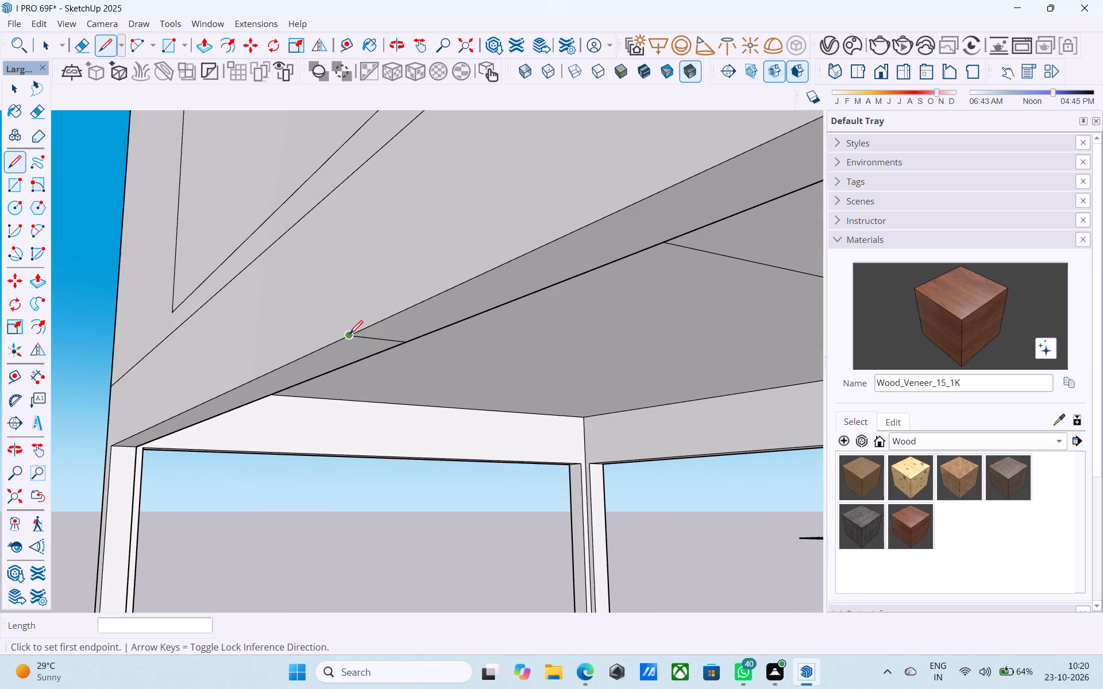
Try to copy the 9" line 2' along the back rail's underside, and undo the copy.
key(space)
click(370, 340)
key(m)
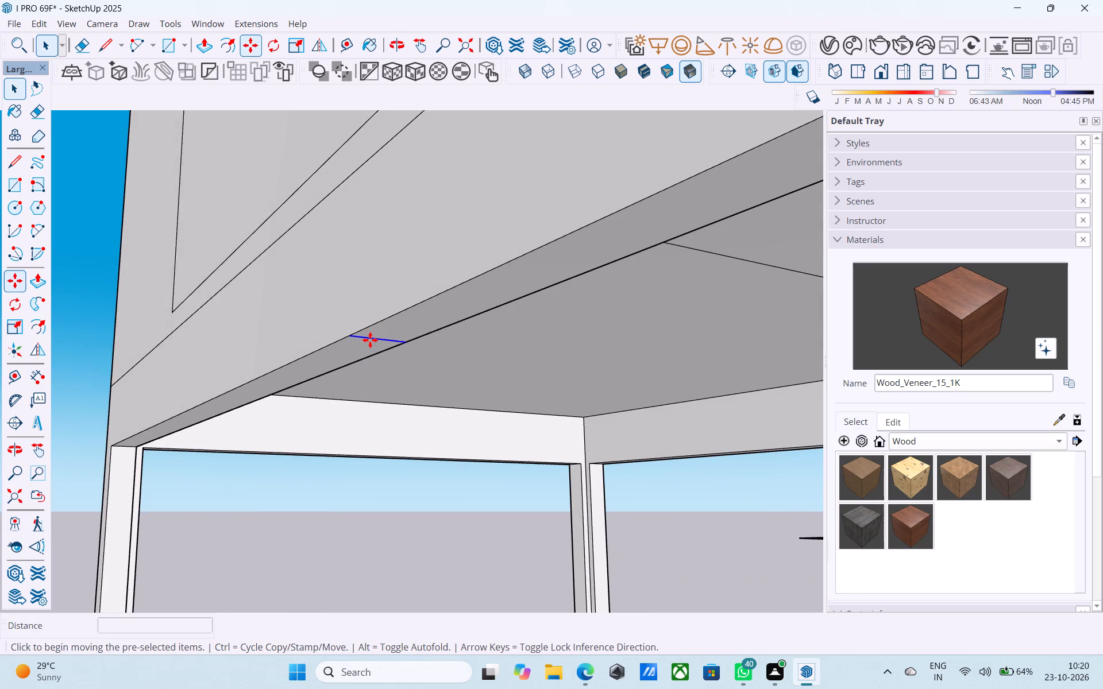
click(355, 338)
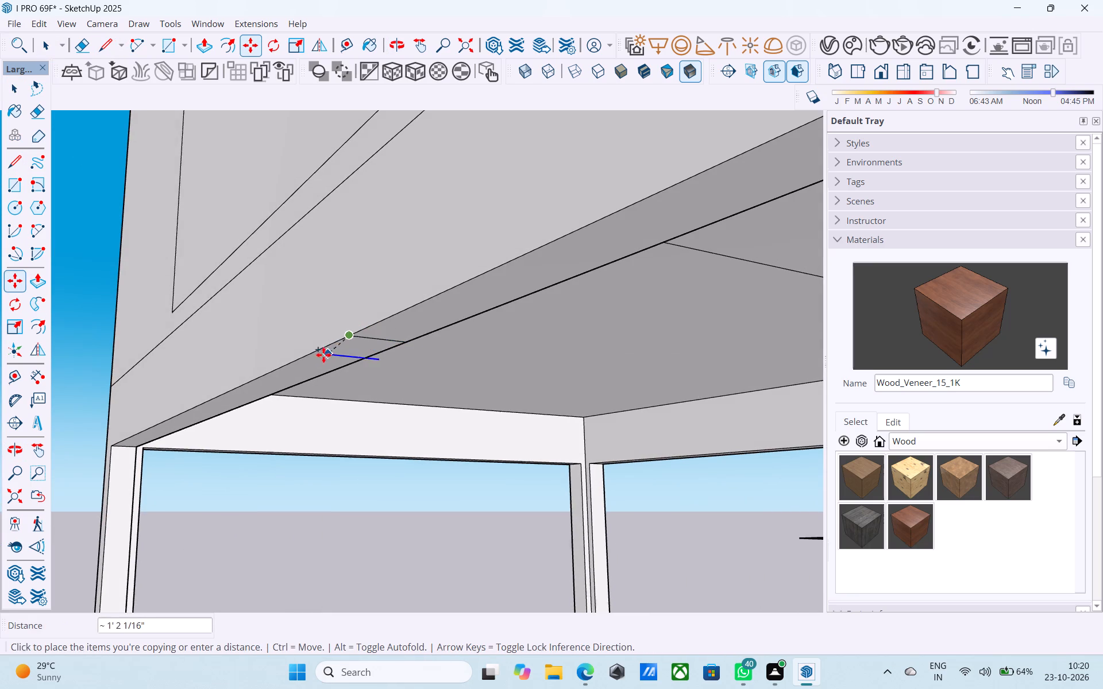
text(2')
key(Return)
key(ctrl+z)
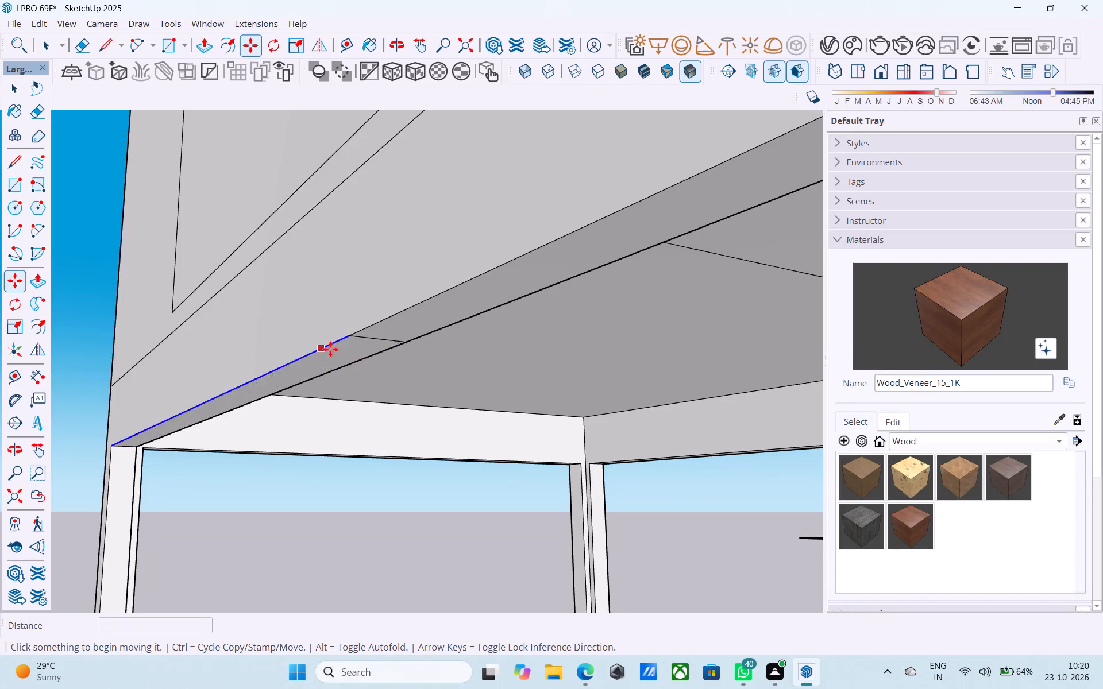
Copy the 9" line 2' along the back rail's underside to outline the back middle leg.
scroll(387, 345, up, 3)
key(space)
click(374, 335)
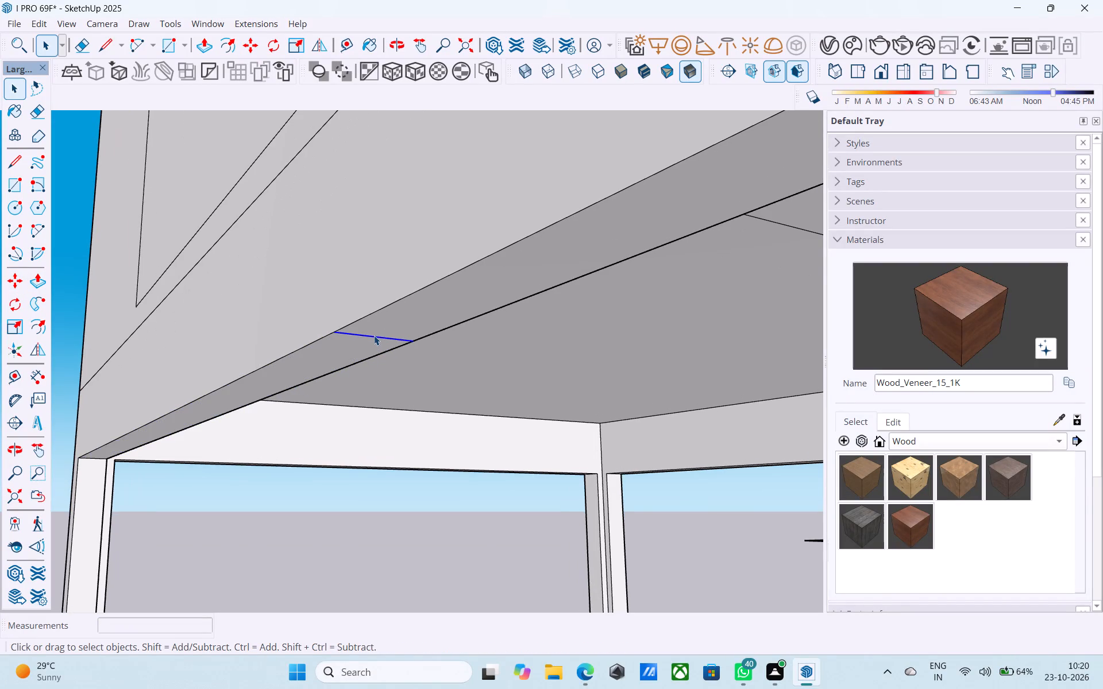
key(m)
click(337, 334)
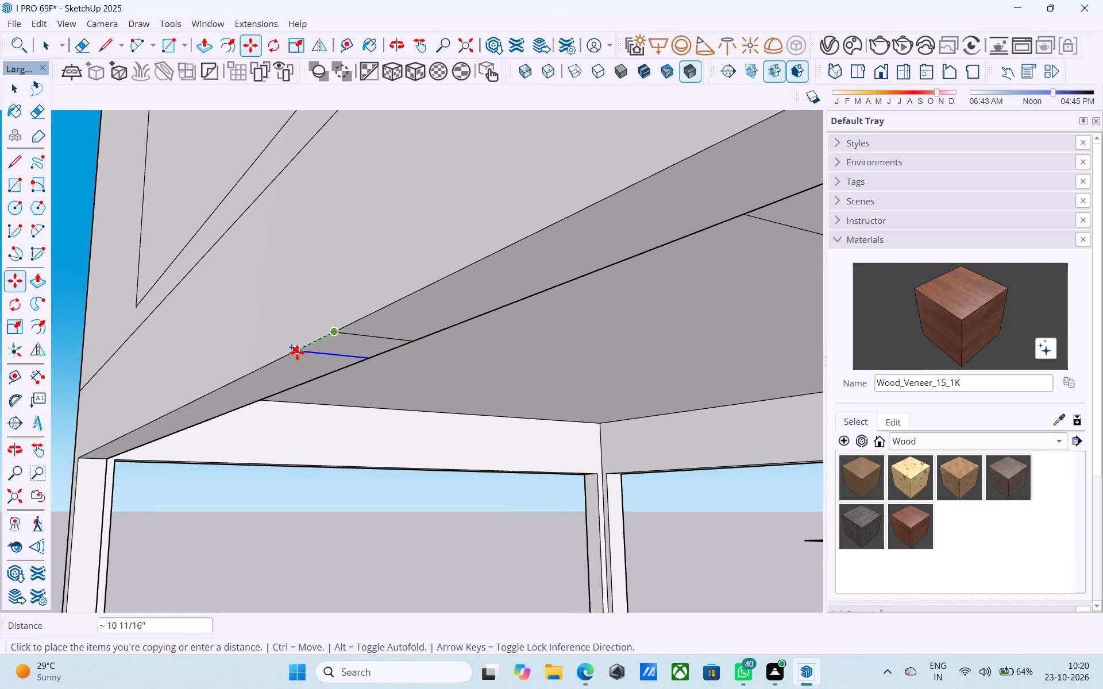
text(2')
key(Return)
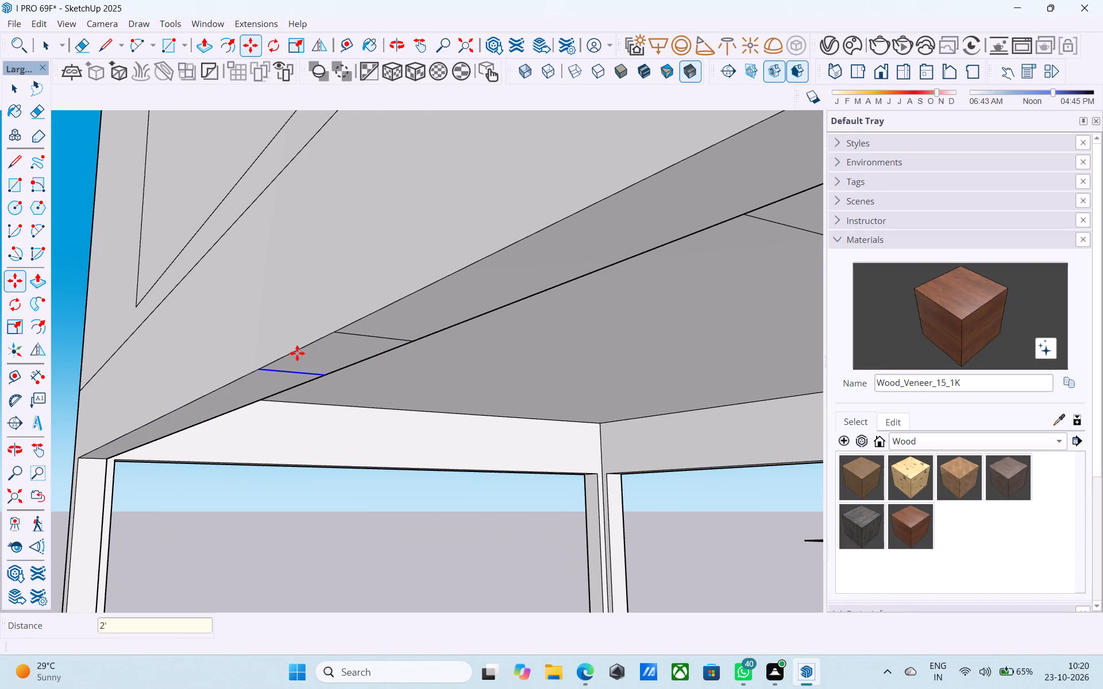
Push/Pull the 2' wide strip on the back rail's underside 8' down to the stepped base as a middle leg.
scroll(305, 359, down, 2)
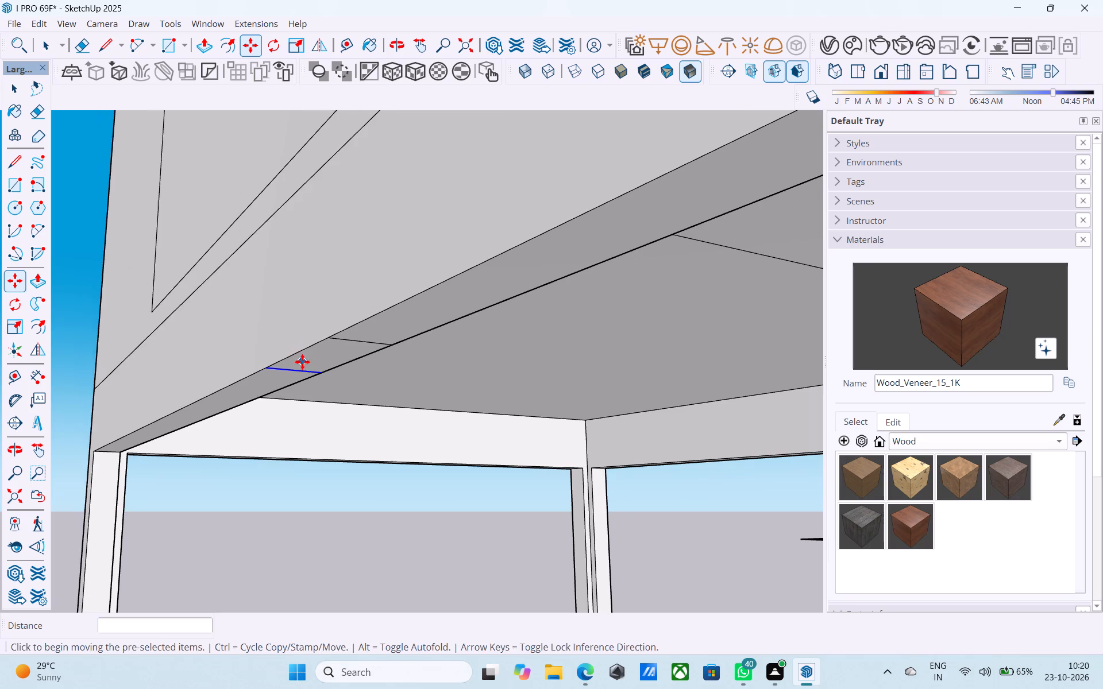
middle_click(302, 362)
key(space)
click(307, 365)
key(p)
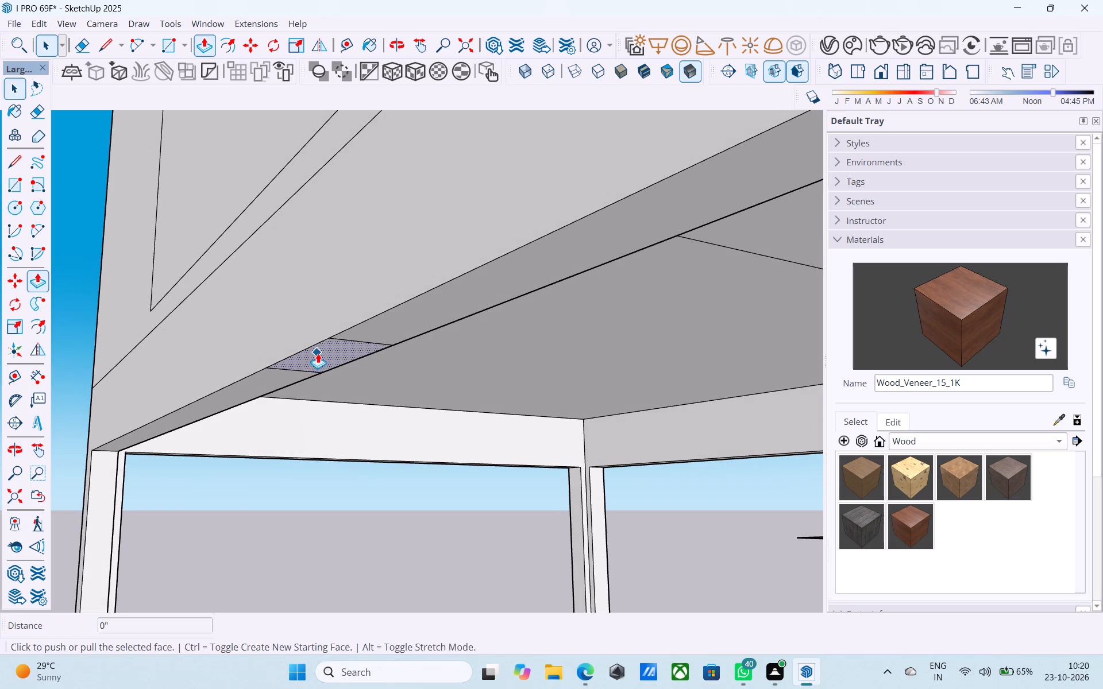
click(318, 353)
scroll(338, 384, down, 16)
middle_drag(346, 388, 408, 534)
scroll(408, 535, down, 1)
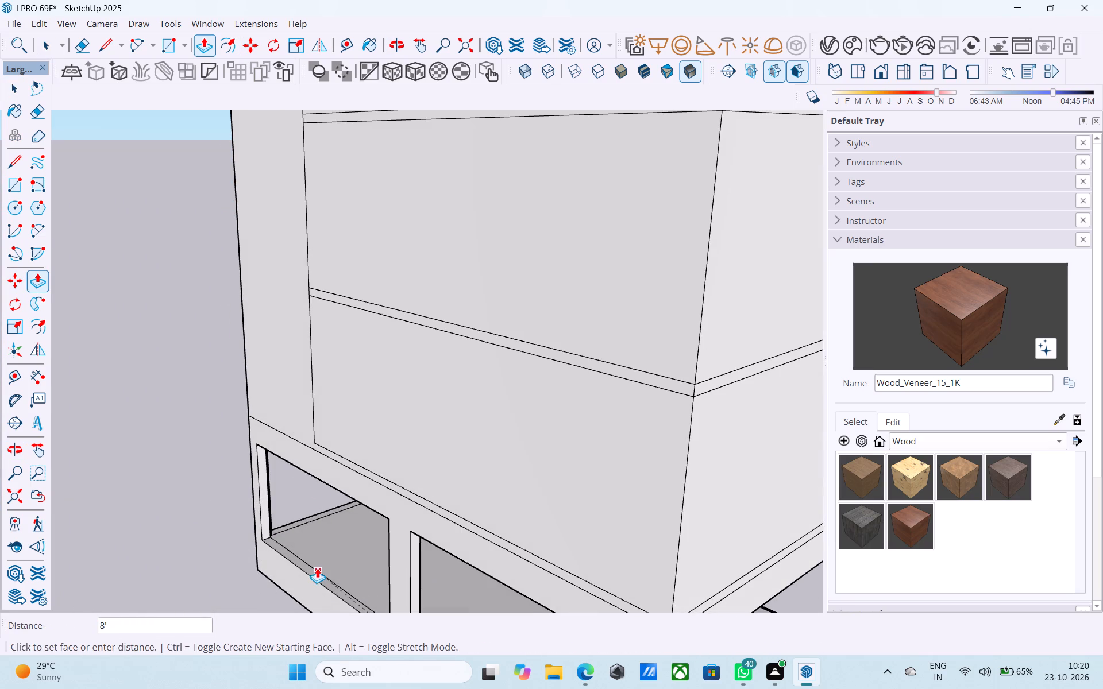
click(317, 568)
Paint the outer faces of the base frame's back and both sides with Wood_Veneer_15_1K.
scroll(303, 483, down, 6)
middle_drag(387, 472, 172, 469)
middle_drag(466, 476, 445, 465)
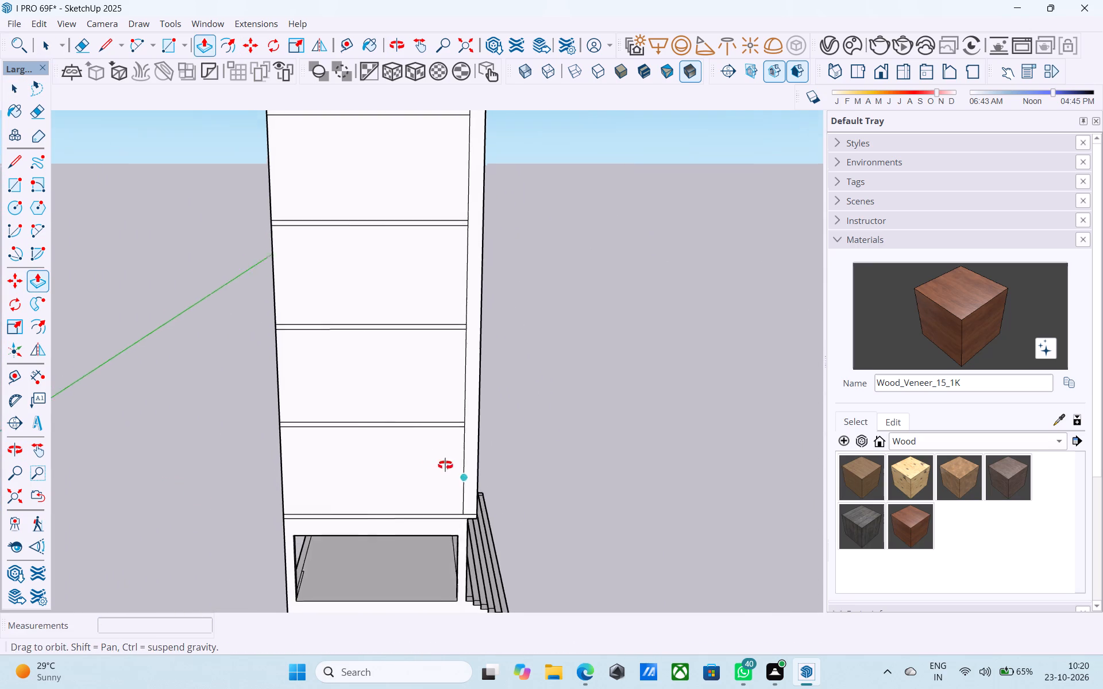
middle_drag(445, 465, 193, 386)
middle_drag(462, 437, 499, 417)
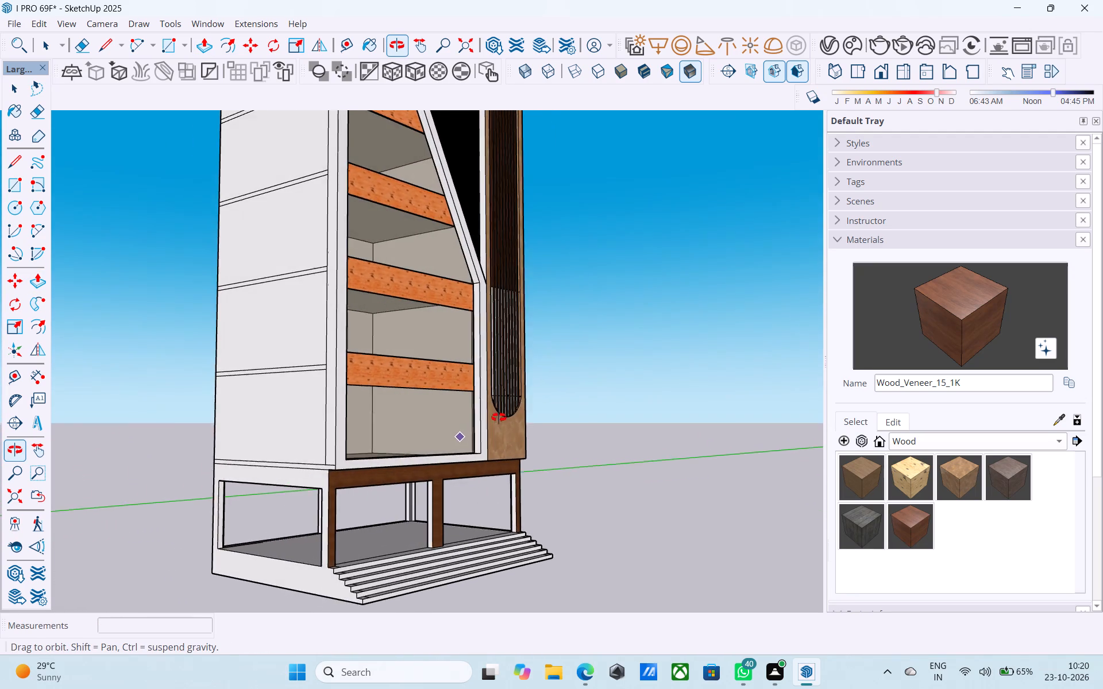
middle_drag(499, 417, 520, 410)
click(989, 334)
scroll(285, 483, up, 4)
click(286, 477)
middle_drag(288, 477, 538, 491)
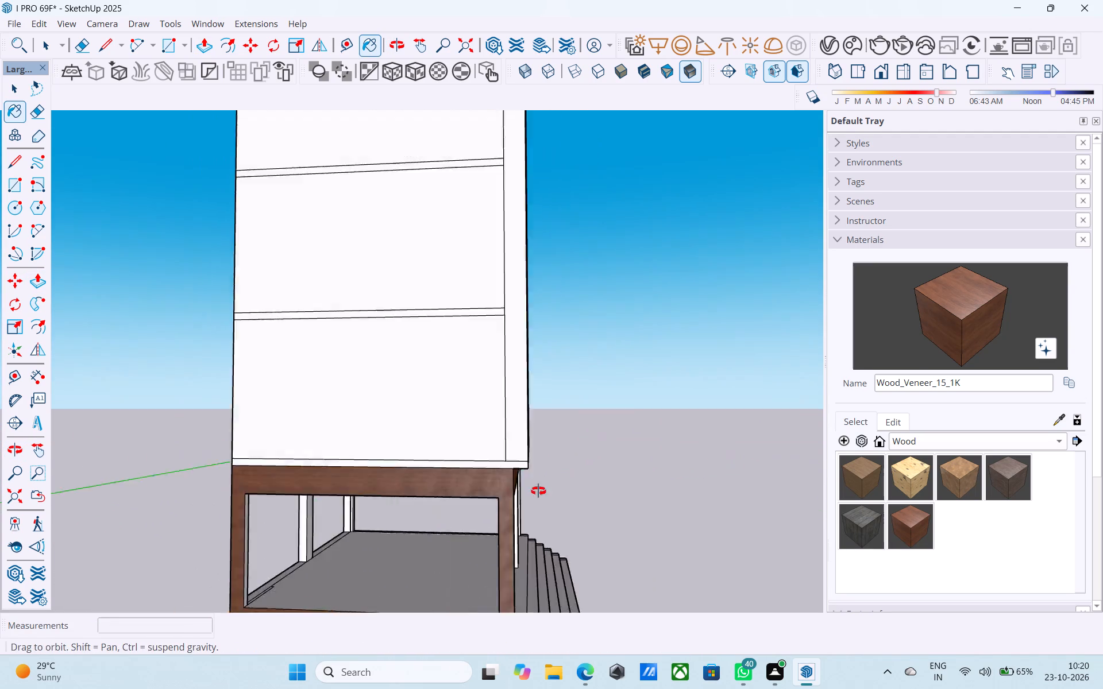
middle_drag(538, 491, 750, 487)
click(458, 487)
middle_drag(286, 487, 832, 477)
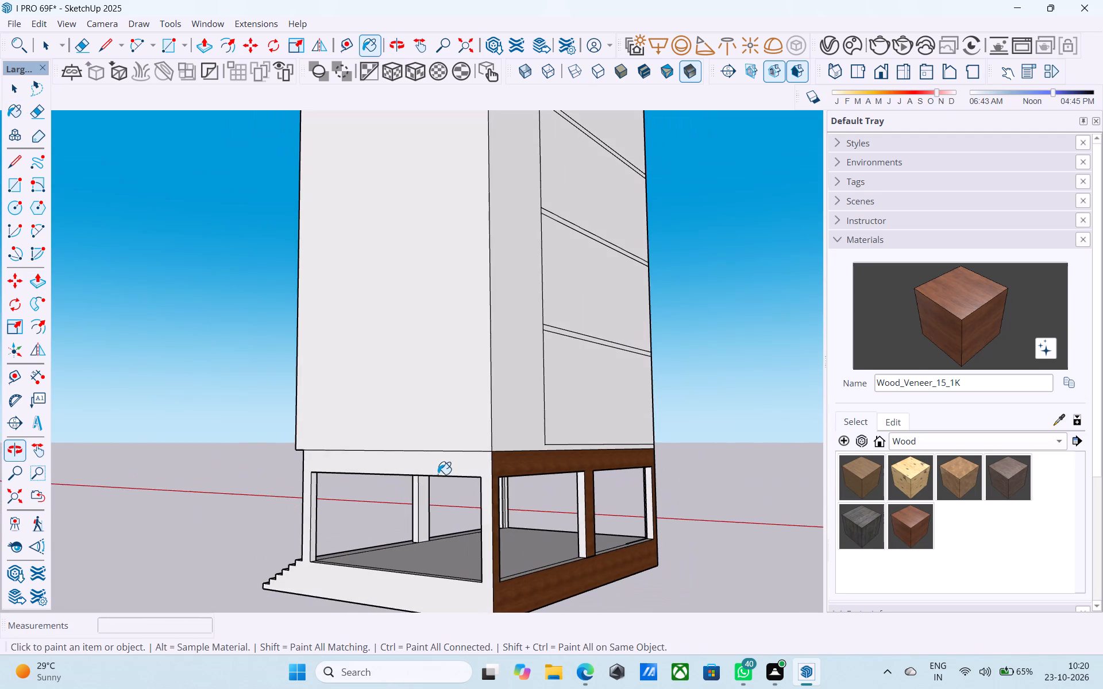
click(435, 470)
Paint the inner faces of the back rail, its middle leg and the shelf-side rail and corner leg with Wood_Veneer_15_1K.
middle_drag(383, 469, 788, 469)
middle_drag(261, 482, 437, 446)
scroll(384, 471, up, 3)
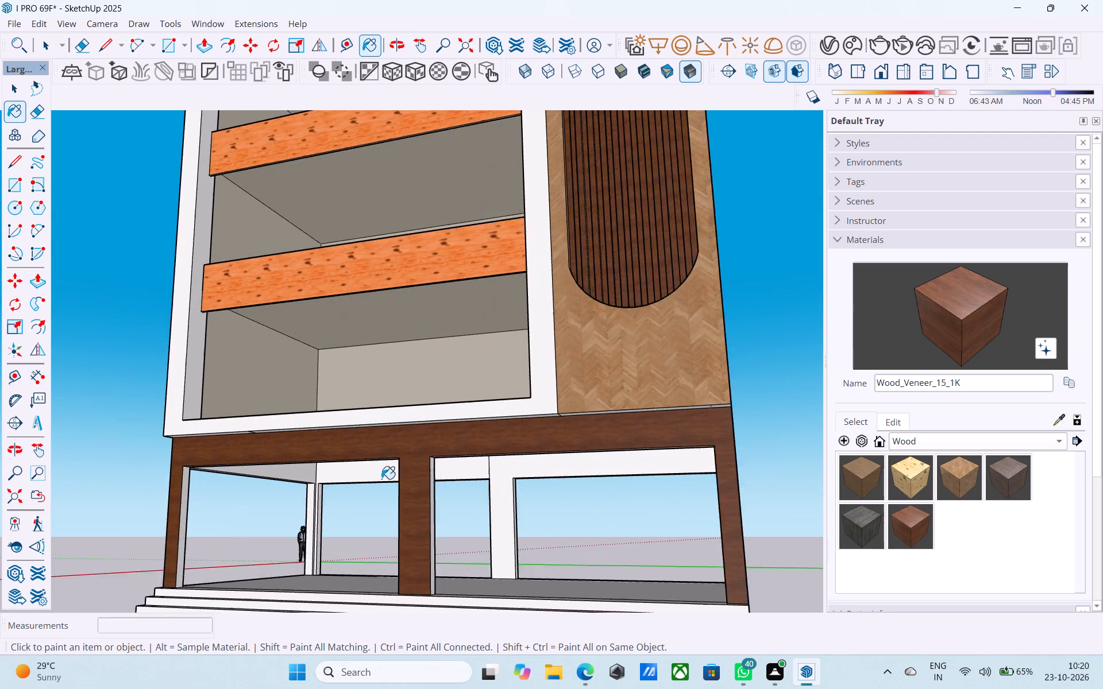
scroll(381, 479, up, 5)
click(363, 476)
click(211, 486)
click(223, 472)
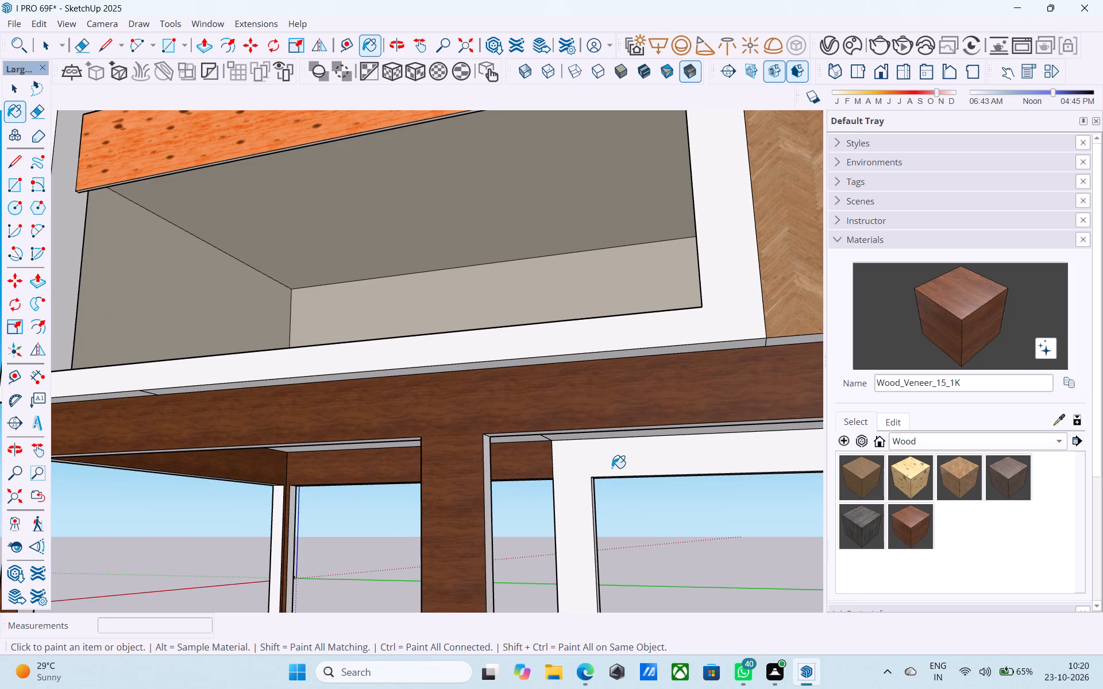
click(612, 466)
Paint the inner face and underside of the herringbone-side rail, its back corner leg and the adjoining back rail underside in Wood_Veneer_15_1K.
scroll(300, 508, down, 4)
middle_drag(298, 507, 519, 490)
scroll(523, 491, up, 4)
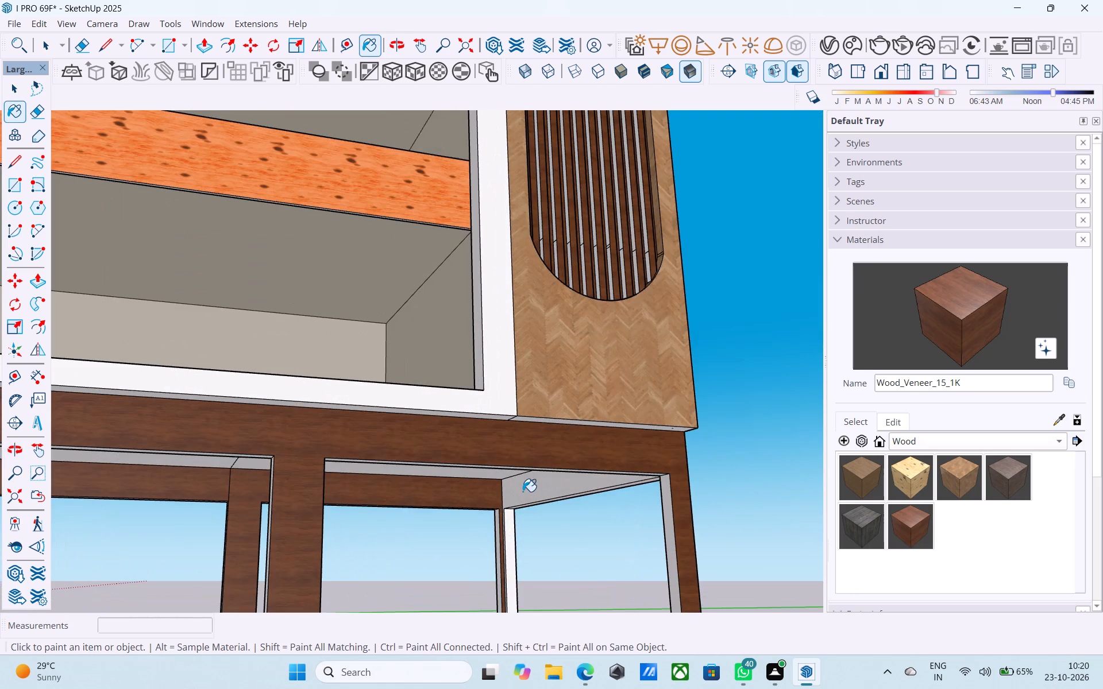
click(523, 491)
scroll(501, 528, up, 8)
click(518, 527)
click(496, 521)
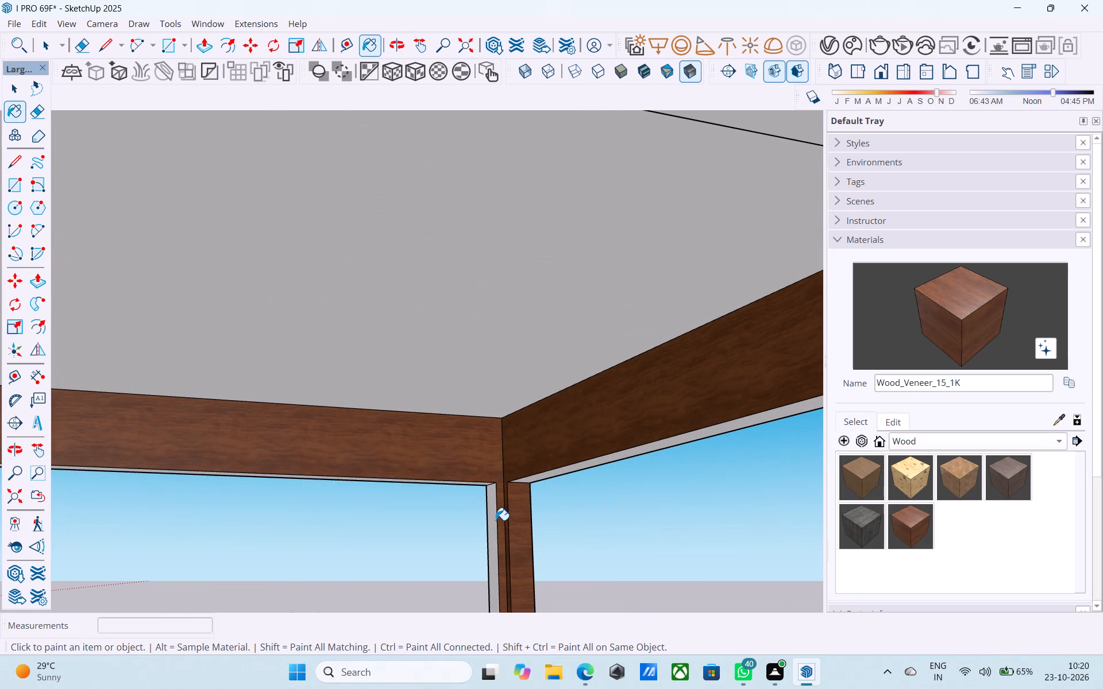
click(531, 483)
middle_drag(523, 486, 524, 426)
scroll(543, 472, up, 5)
click(537, 468)
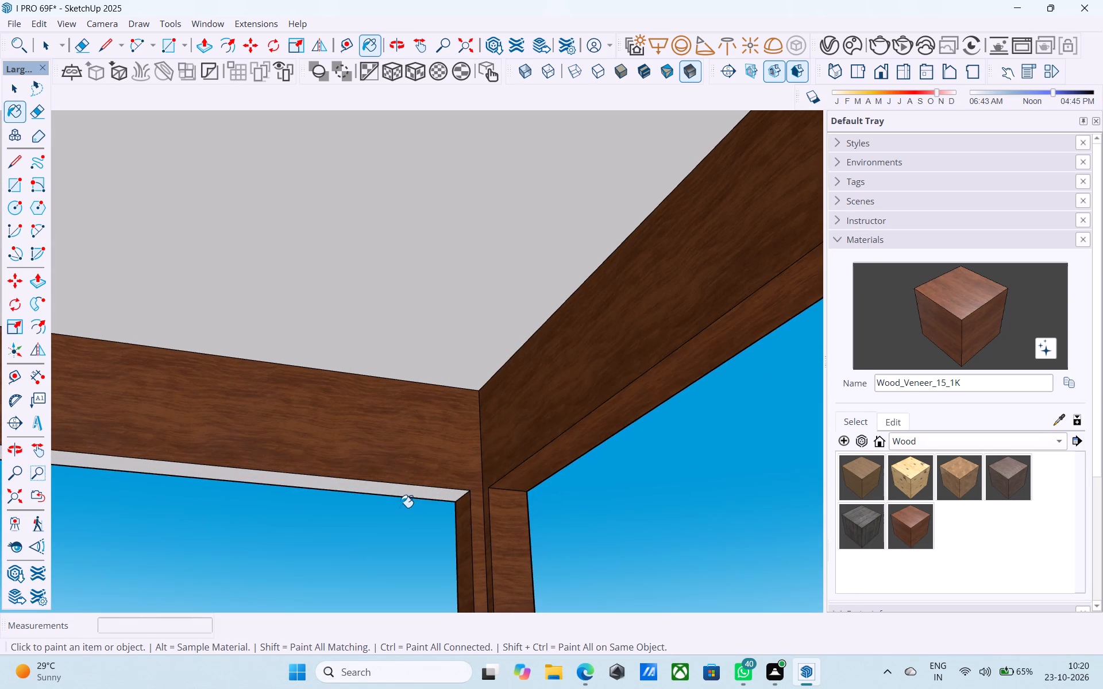
click(404, 493)
Paint the front rail's underside and the unpainted side faces of the front corner and middle legs with Wood_Veneer_15_1K.
scroll(464, 401, down, 15)
middle_drag(491, 435, 571, 495)
scroll(604, 413, up, 4)
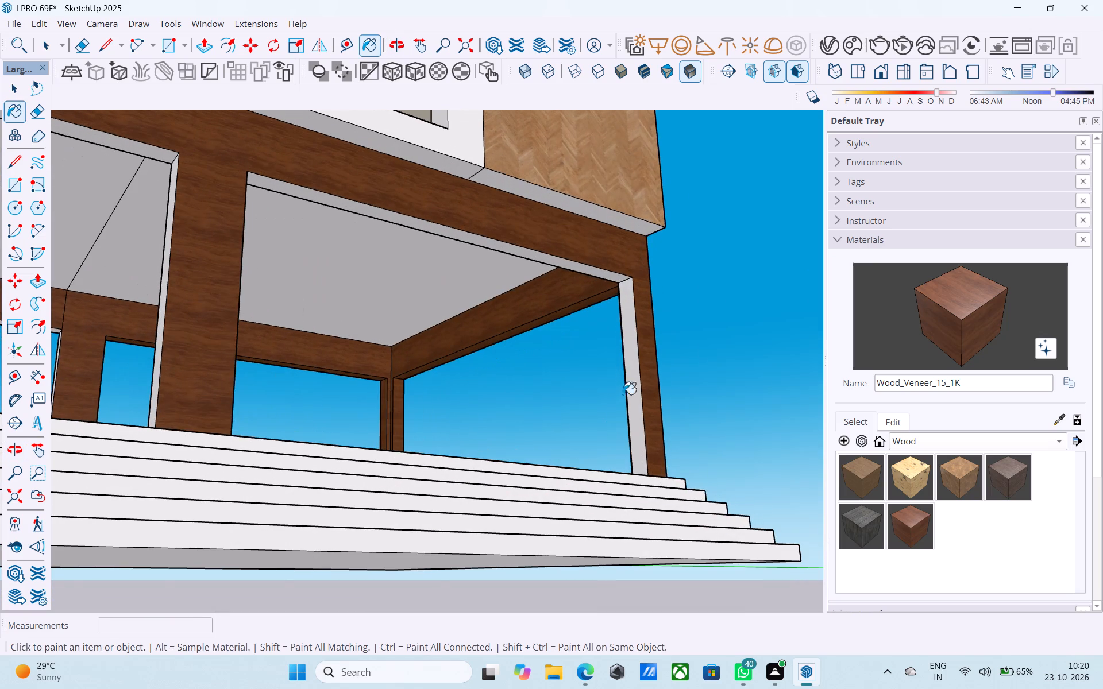
click(630, 388)
click(525, 255)
scroll(533, 254, down, 5)
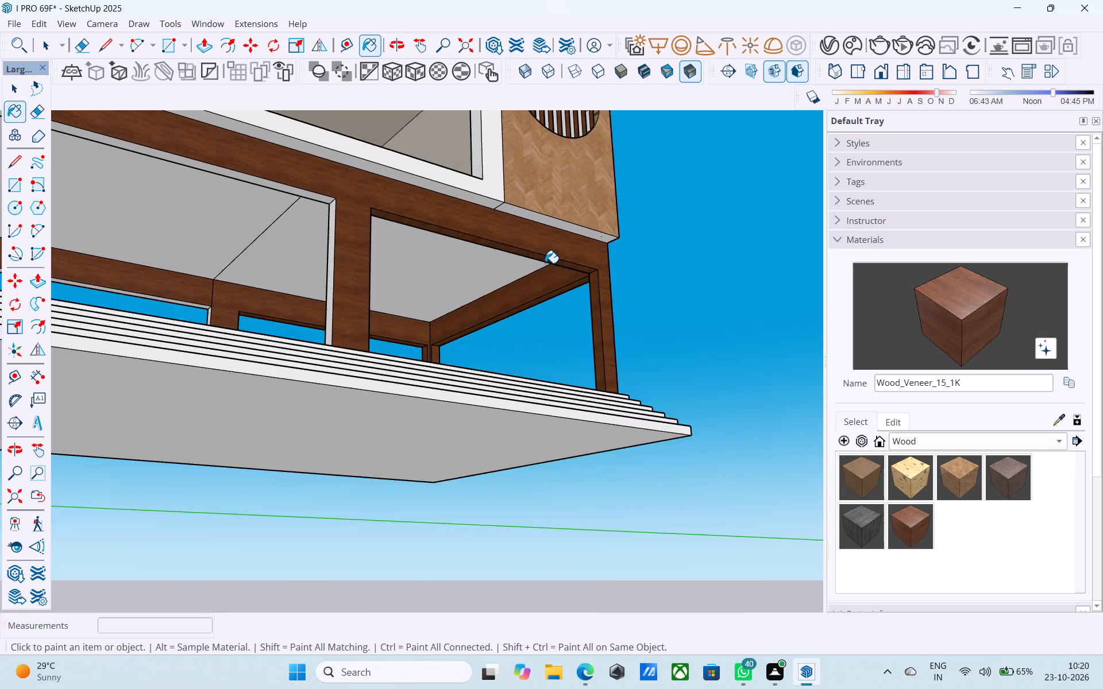
middle_drag(545, 263, 618, 322)
scroll(642, 300, down, 5)
scroll(514, 315, up, 4)
click(400, 258)
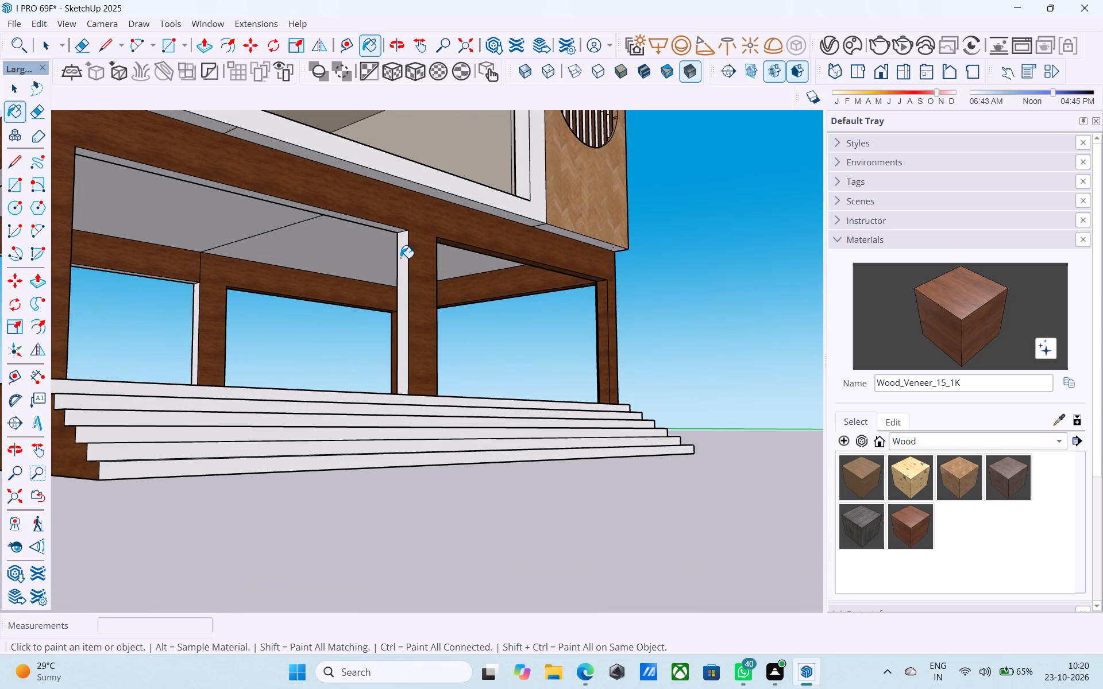
middle_drag(389, 254, 419, 229)
scroll(419, 229, up, 4)
click(405, 212)
Paint the shelf-side back corner leg, the side and back rail undersides, and the back middle leg's side face in Wood_Veneer_15_1K.
scroll(435, 206, down, 9)
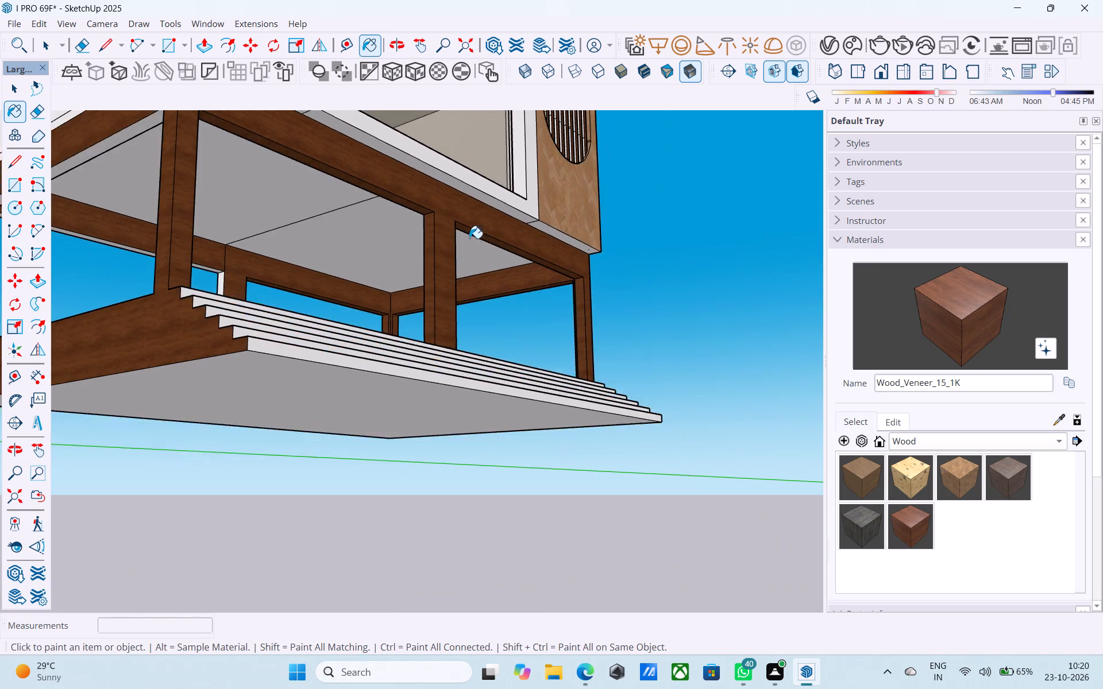
middle_drag(244, 230, 244, 245)
scroll(74, 266, up, 4)
click(111, 246)
middle_drag(121, 235, 128, 215)
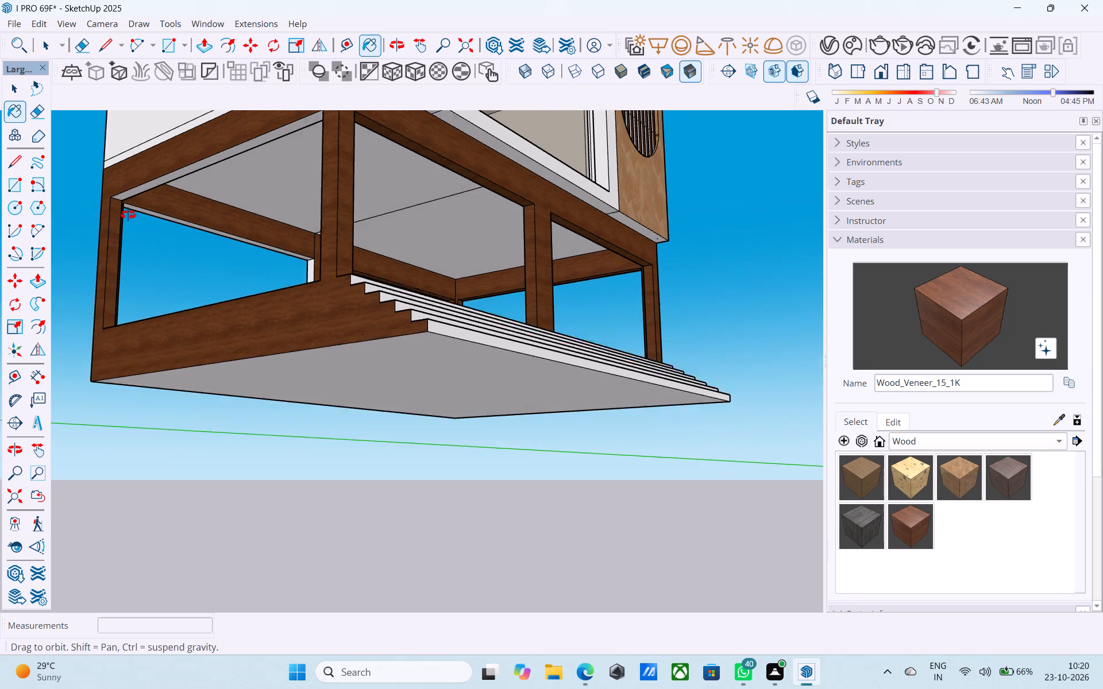
middle_drag(128, 215, 132, 209)
scroll(180, 175, up, 3)
click(180, 163)
scroll(200, 221, up, 6)
click(198, 242)
middle_drag(238, 269, 241, 269)
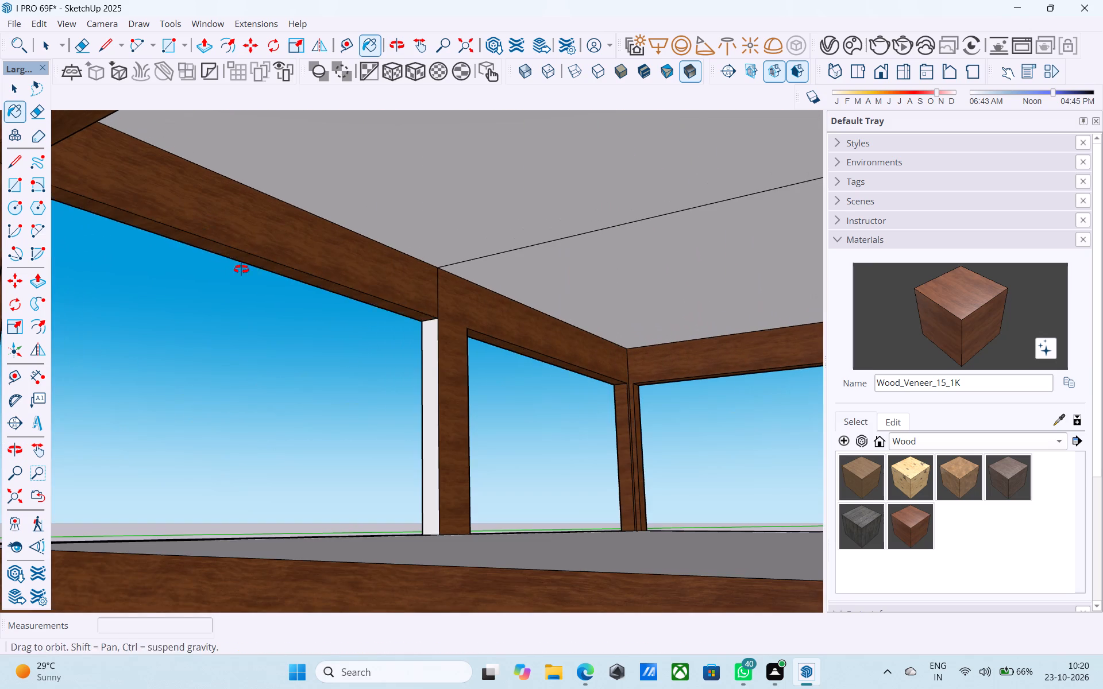
middle_drag(241, 269, 287, 285)
click(446, 379)
Paint the front rail's inner face and the remaining unpainted inner faces of the front legs with Wood_Veneer_15_1K.
scroll(291, 331, down, 11)
middle_drag(281, 335, 545, 344)
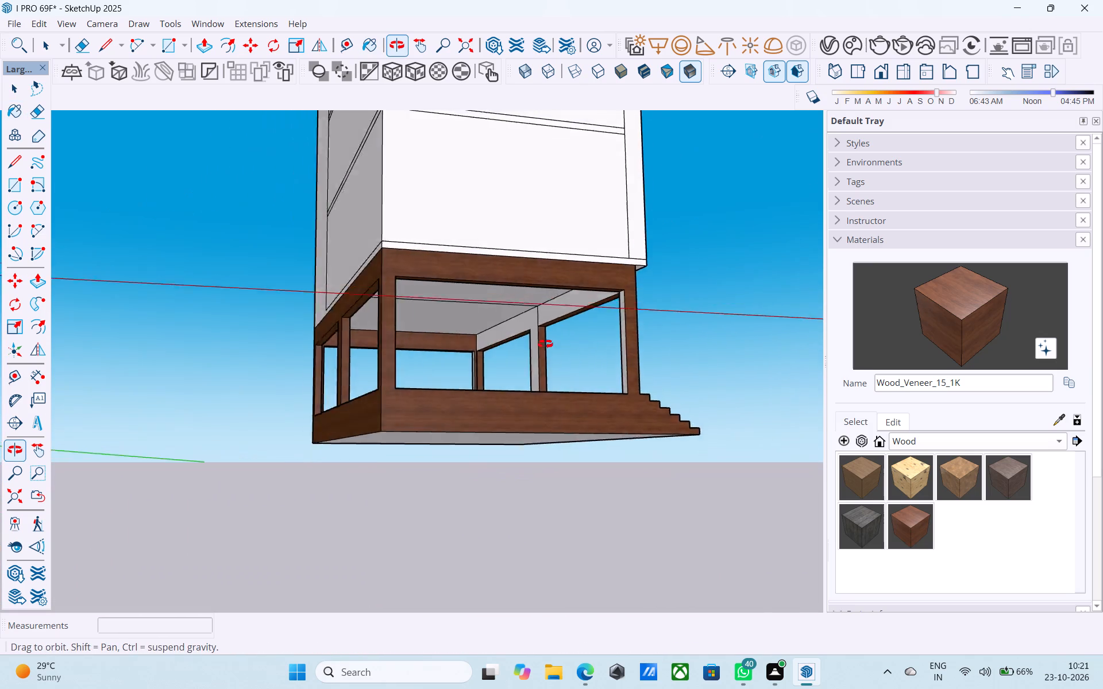
middle_drag(545, 344, 629, 343)
scroll(630, 335, up, 4)
click(511, 318)
click(470, 328)
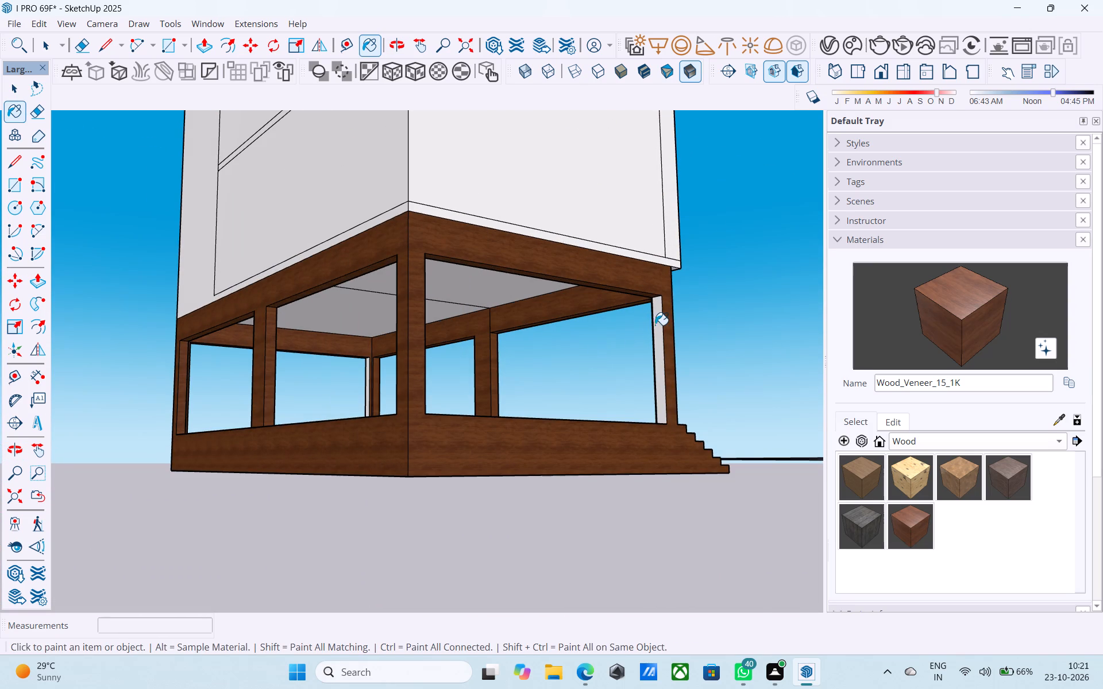
click(657, 325)
middle_drag(651, 323, 807, 328)
scroll(519, 357, up, 1)
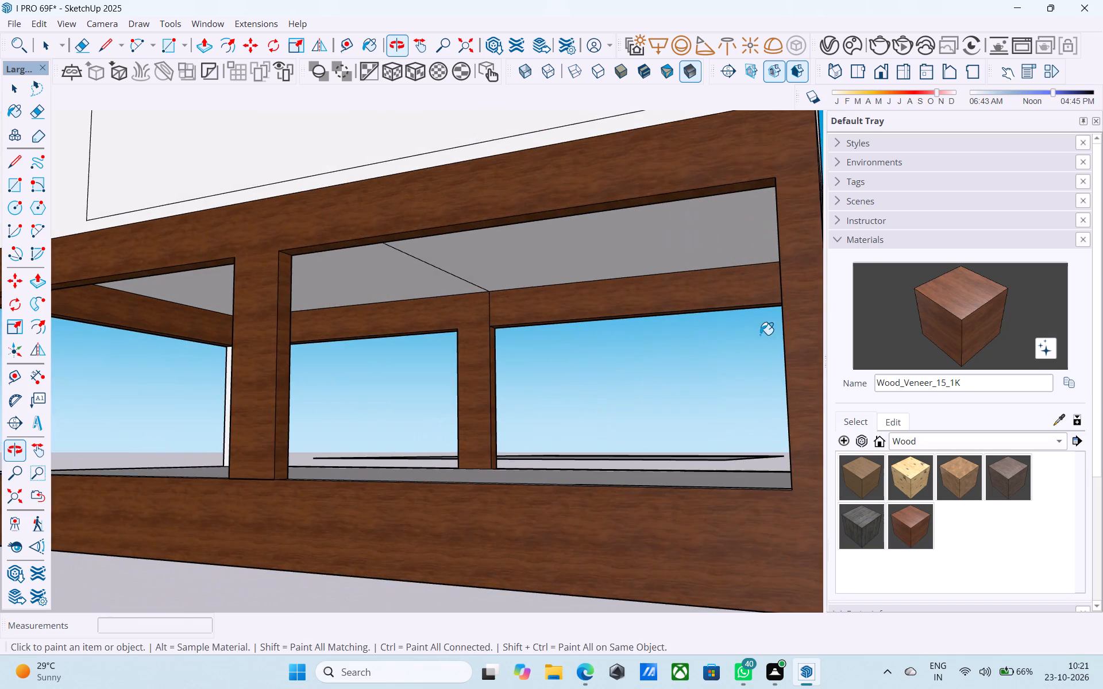
middle_drag(0, 361, 87, 372)
click(231, 361)
scroll(224, 352, down, 3)
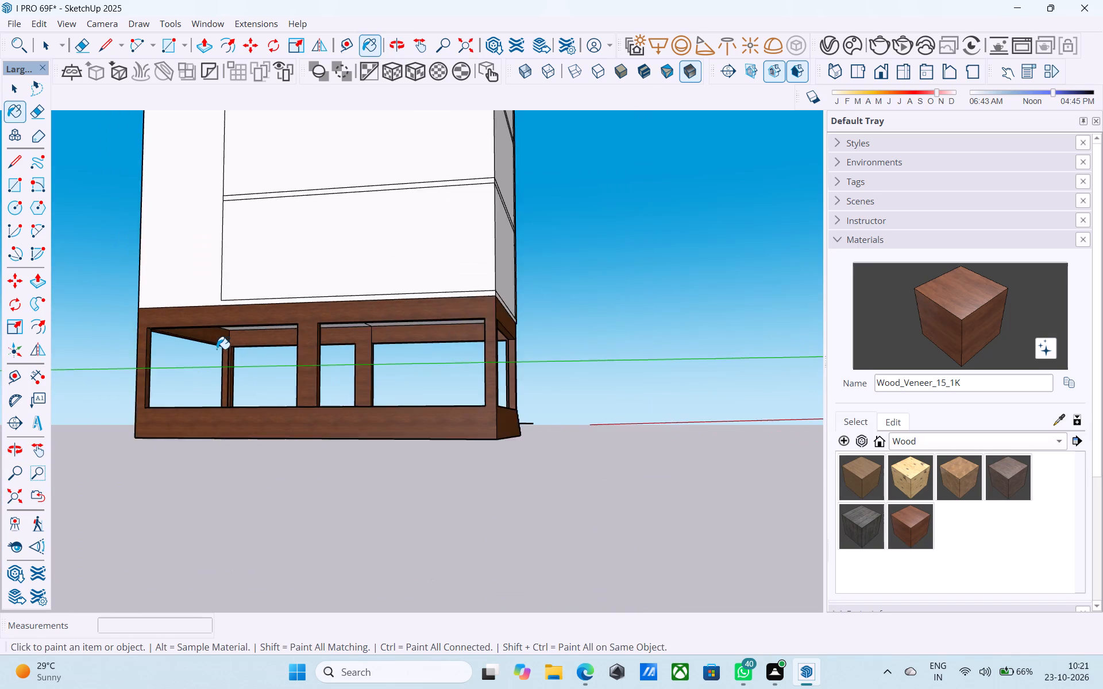
Save the model and erase the leftover strip edges on the base slab's top beside the shelf-side back corner leg.
scroll(217, 349, down, 7)
middle_drag(233, 351, 0, 389)
middle_drag(223, 359, 33, 443)
middle_drag(272, 369, 44, 383)
scroll(179, 396, up, 2)
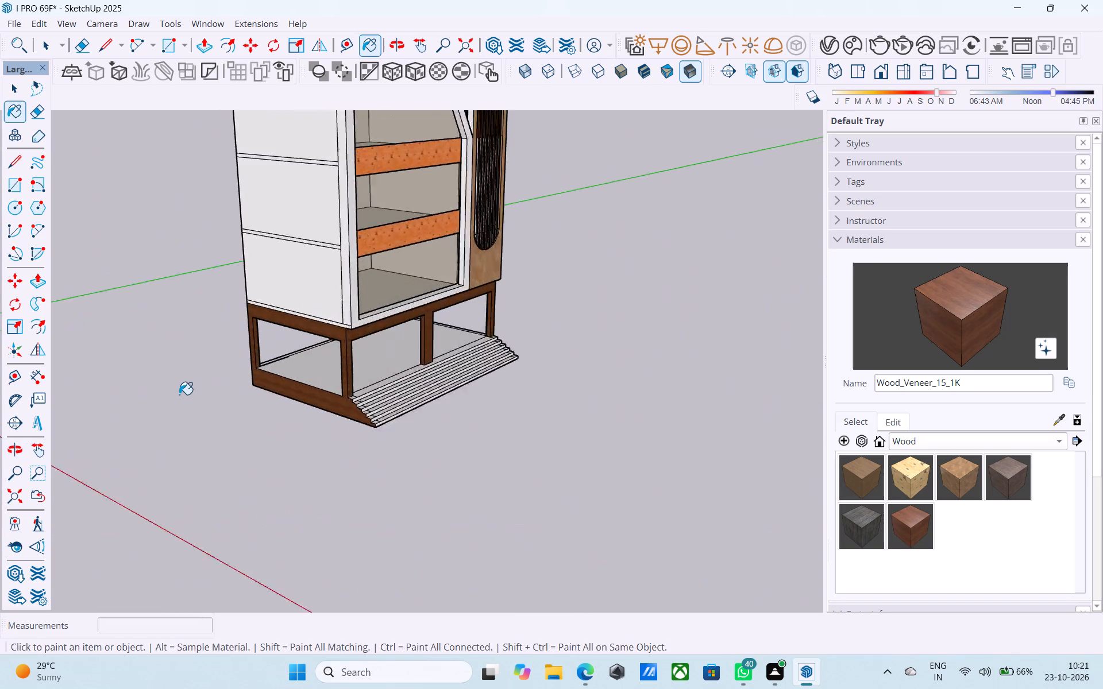
scroll(179, 394, up, 4)
middle_drag(275, 366, 335, 424)
scroll(299, 353, up, 13)
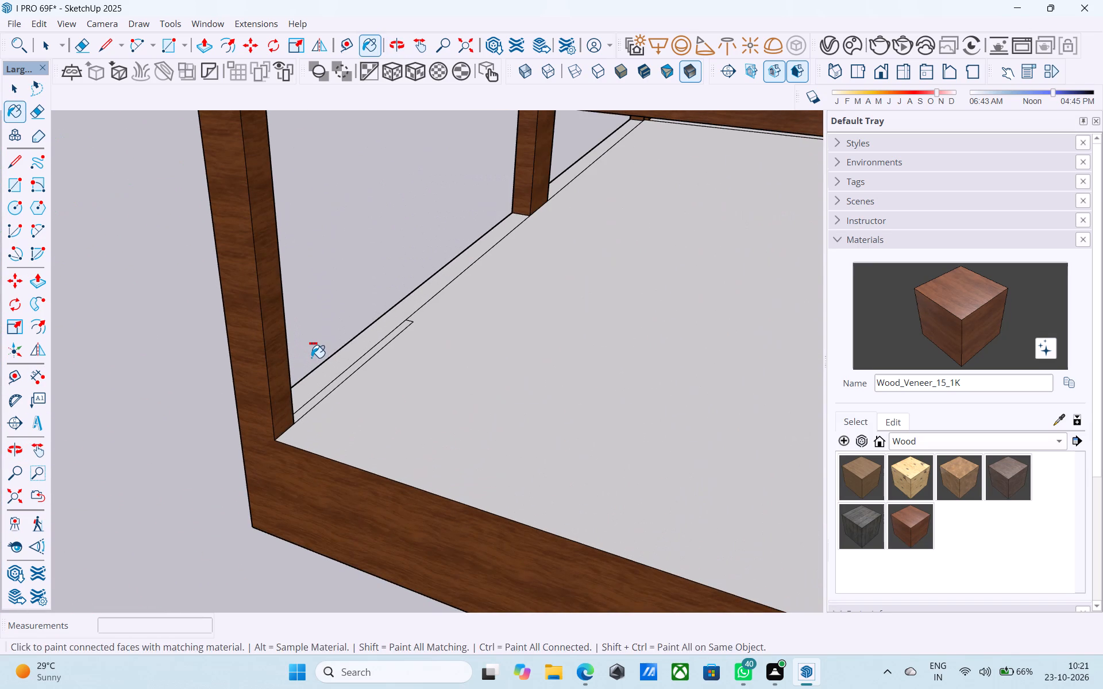
key(ctrl+s)
scroll(342, 373, up, 4)
key(e)
drag(365, 379, 357, 376)
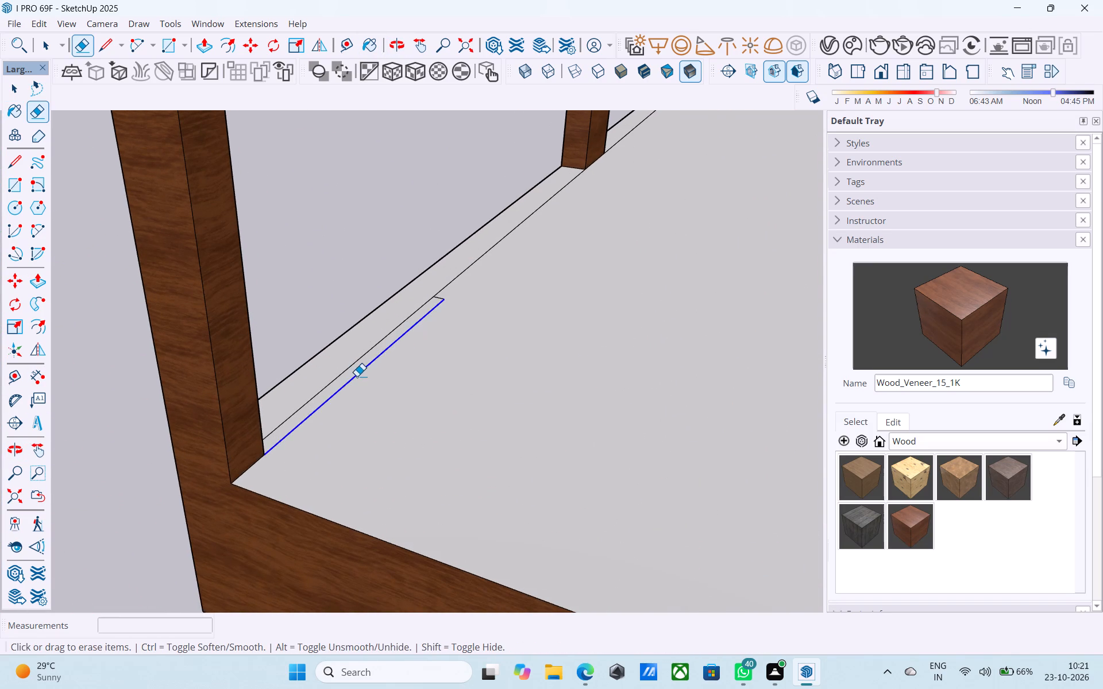
scroll(411, 355, up, 7)
drag(460, 269, 470, 251)
key(space)
scroll(340, 239, down, 14)
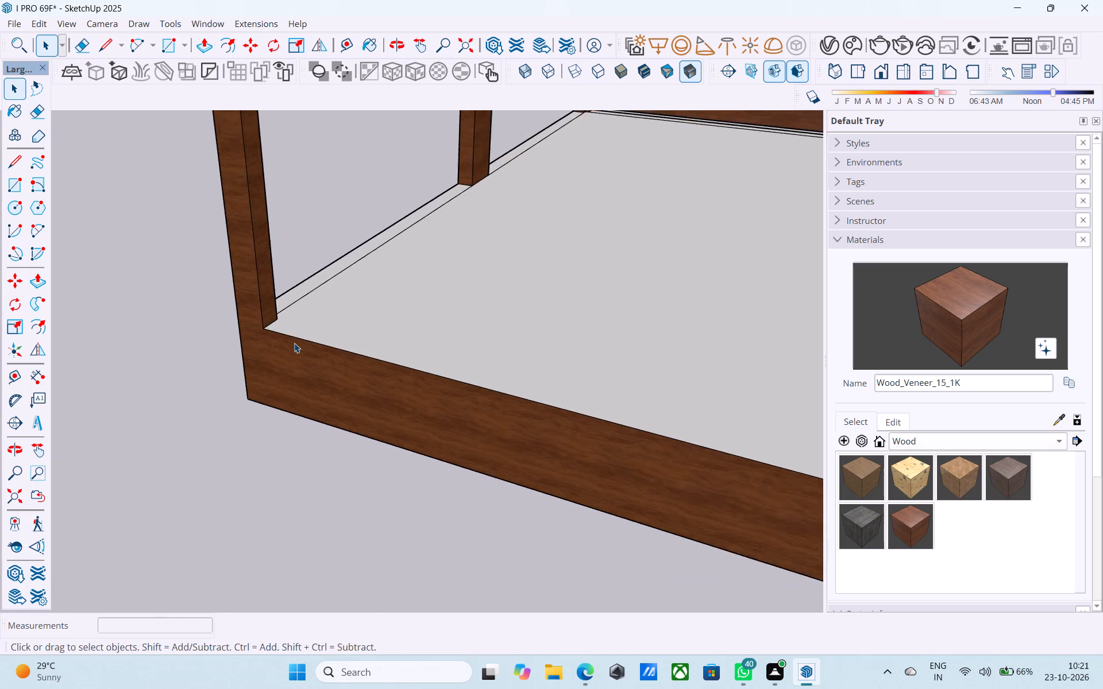
Save the model again with the base slab cleaned up.
scroll(294, 343, down, 8)
middle_drag(299, 339, 43, 277)
scroll(119, 277, down, 5)
middle_drag(249, 292, 131, 285)
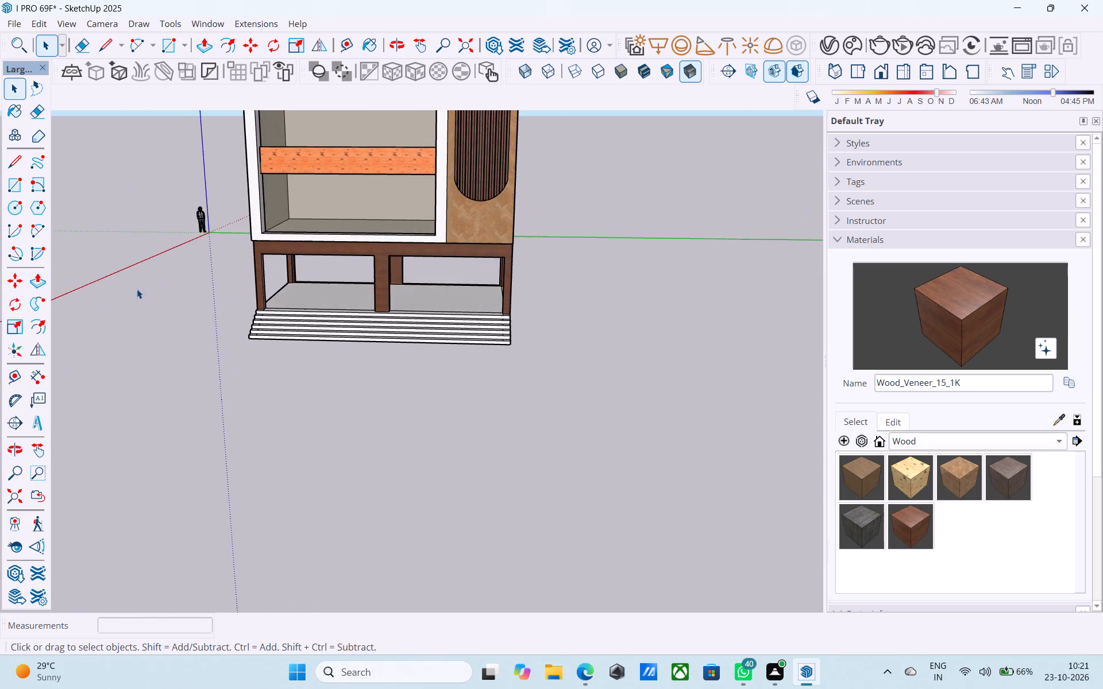
scroll(137, 289, up, 2)
scroll(148, 299, down, 1)
scroll(149, 300, up, 1)
scroll(152, 303, down, 4)
key(ctrl+s)
Examine the whole shelf unit, then its sloped white frame and the fluted back panel up close.
scroll(171, 318, down, 3)
middle_drag(171, 318, 211, 287)
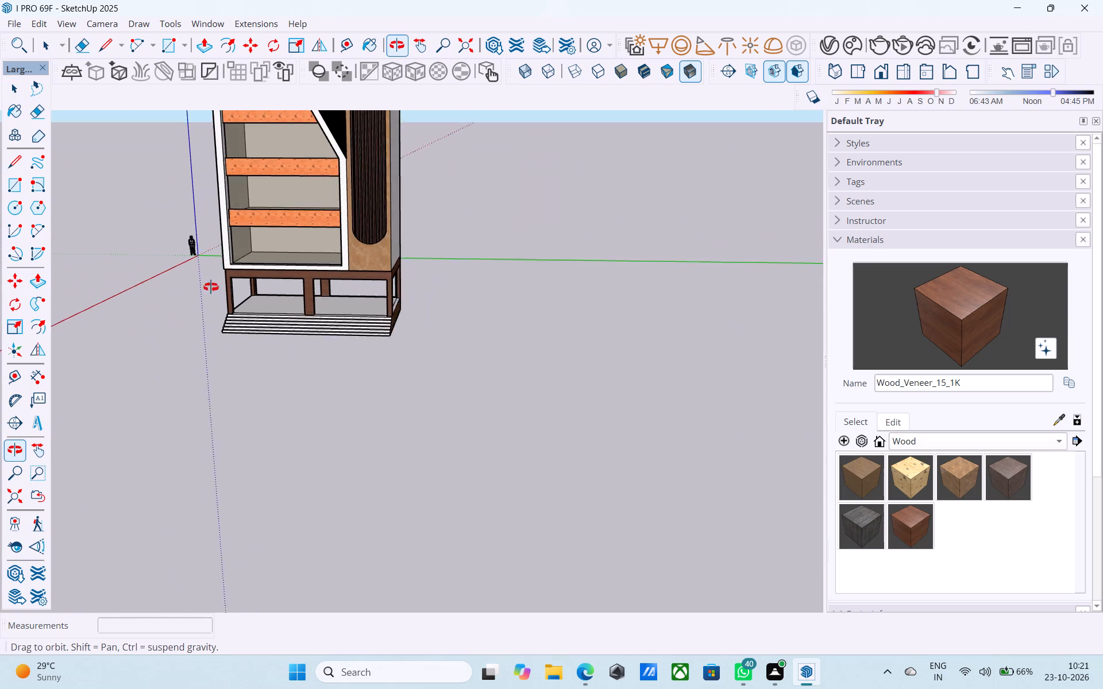
middle_drag(211, 287, 232, 280)
scroll(231, 287, down, 3)
middle_drag(220, 328, 260, 380)
scroll(212, 258, down, 5)
middle_drag(209, 379, 192, 268)
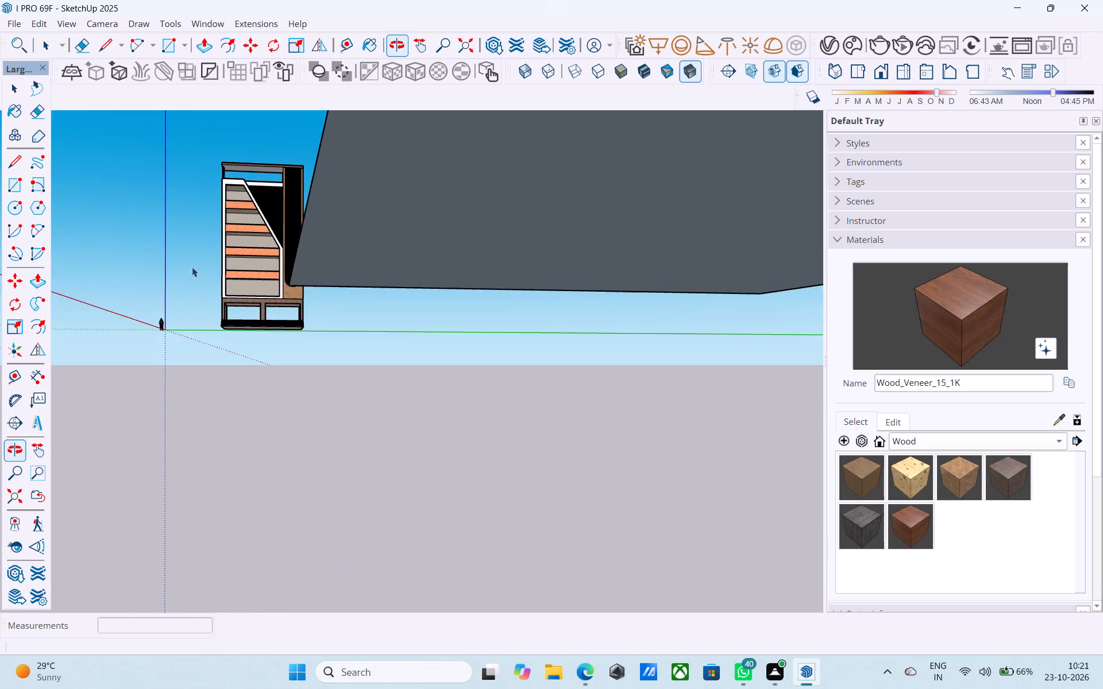
scroll(206, 198, up, 10)
middle_drag(243, 245, 236, 342)
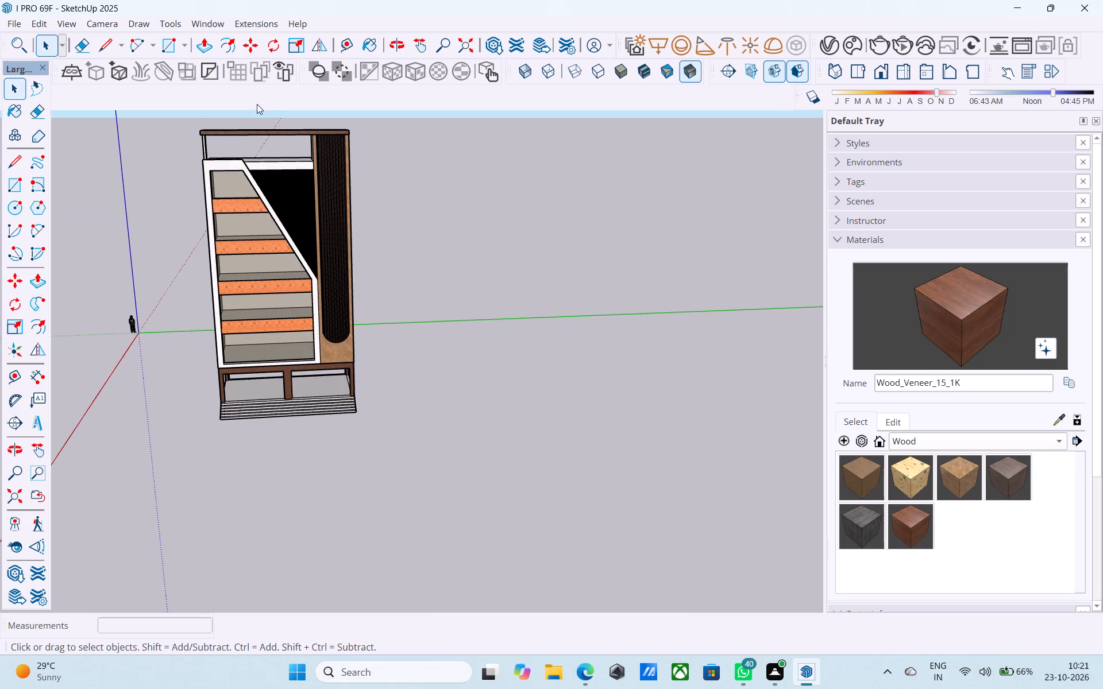
scroll(259, 90, up, 11)
middle_drag(266, 179, 174, 267)
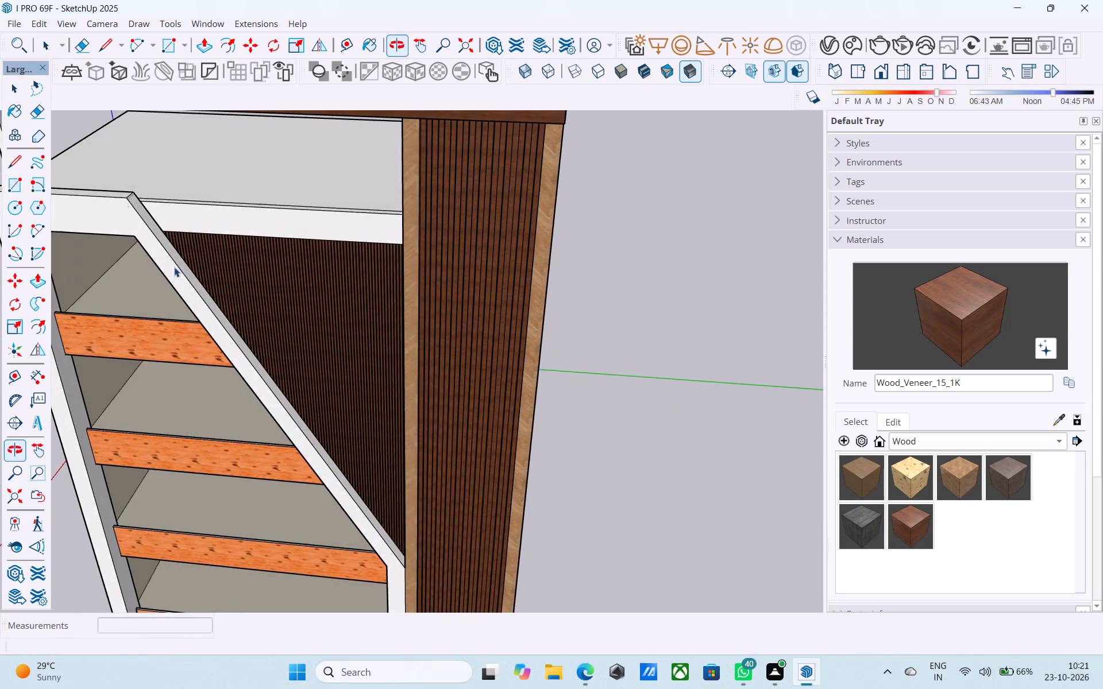
scroll(199, 234, up, 8)
middle_drag(172, 232, 443, 158)
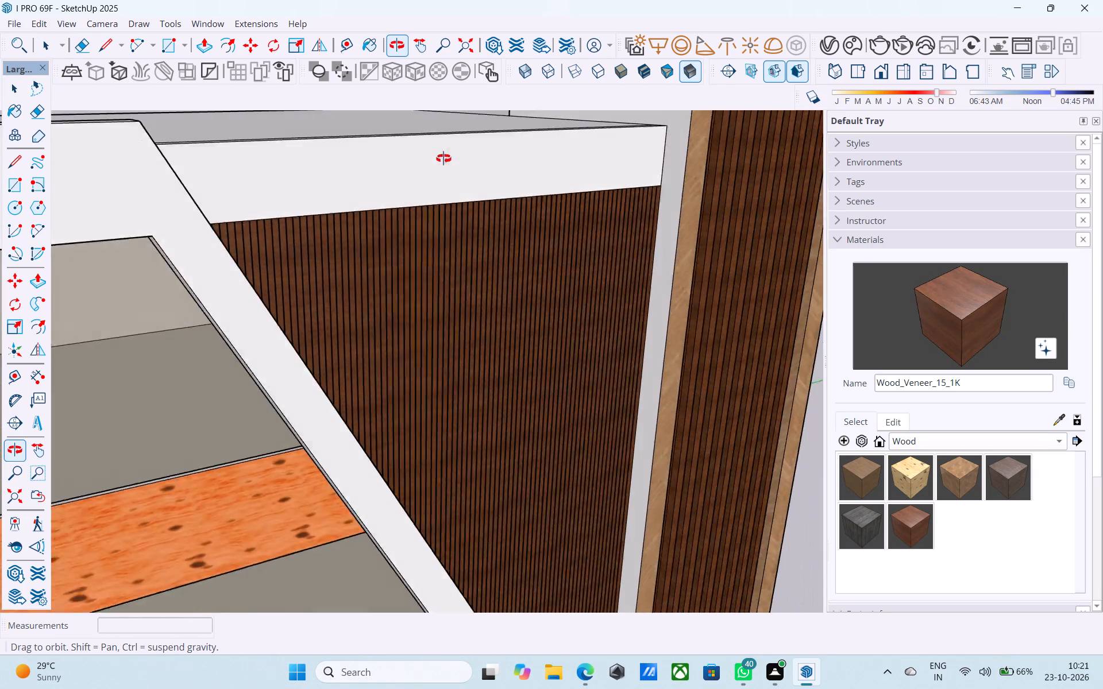
middle_drag(443, 158, 285, 145)
scroll(272, 171, up, 5)
middle_drag(237, 192, 85, 109)
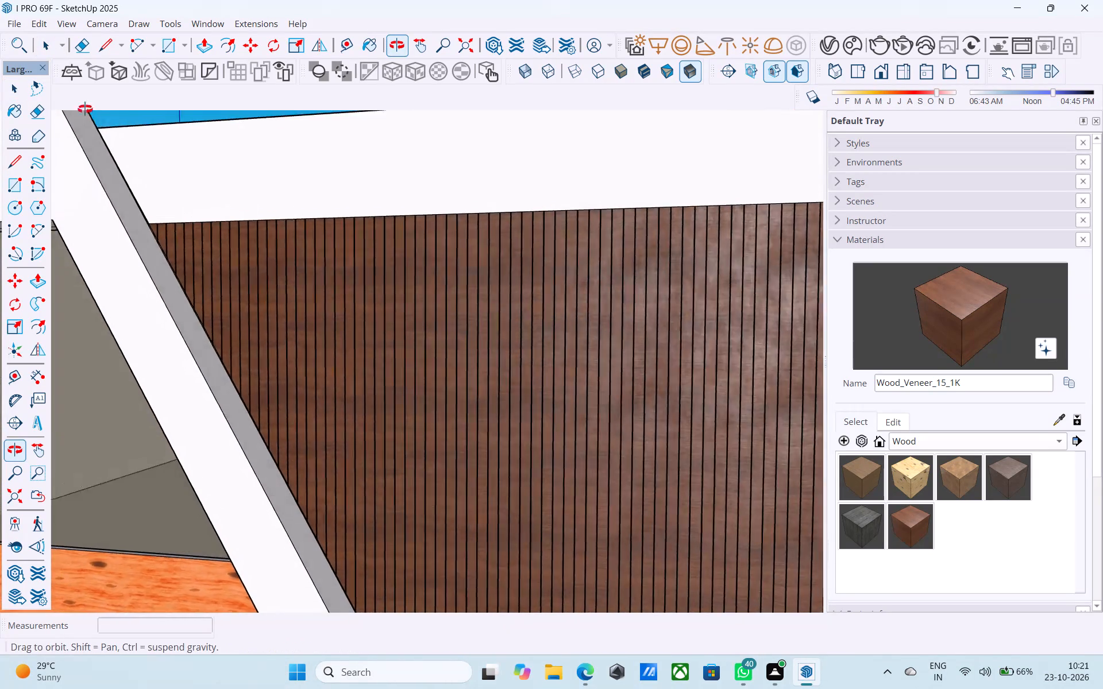
middle_drag(85, 109, 79, 110)
scroll(148, 207, up, 4)
scroll(169, 231, down, 20)
scroll(169, 231, down, 6)
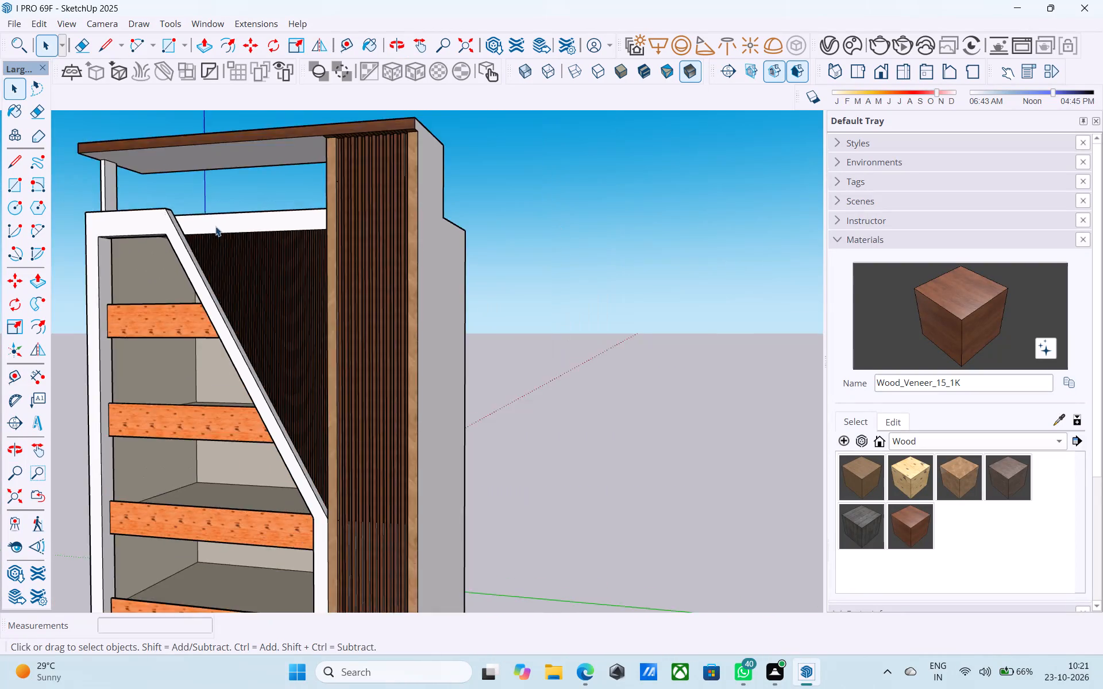
Frame the whole unit from the front, render it with V-Ray, check the image and close the frame buffer.
scroll(215, 226, down, 3)
middle_drag(271, 231, 365, 212)
scroll(420, 210, down, 6)
middle_drag(420, 210, 434, 263)
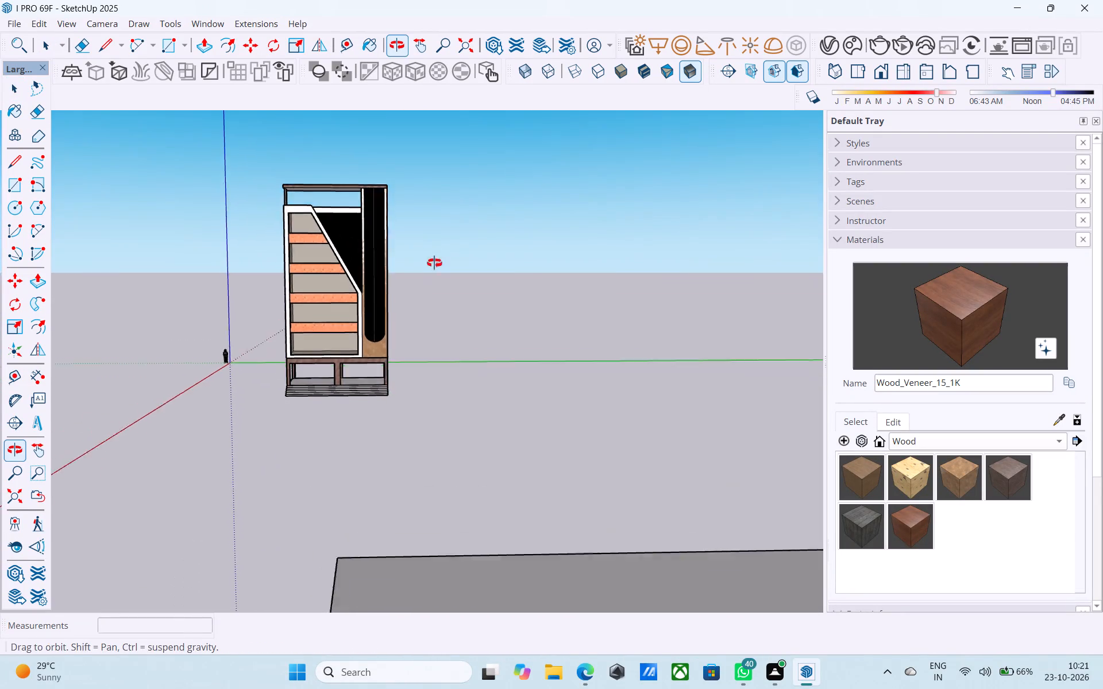
middle_drag(434, 263, 437, 268)
shift+middle_drag(316, 264, 526, 292)
scroll(526, 292, up, 4)
middle_drag(527, 293, 546, 351)
shift+scroll(504, 300, down, 1)
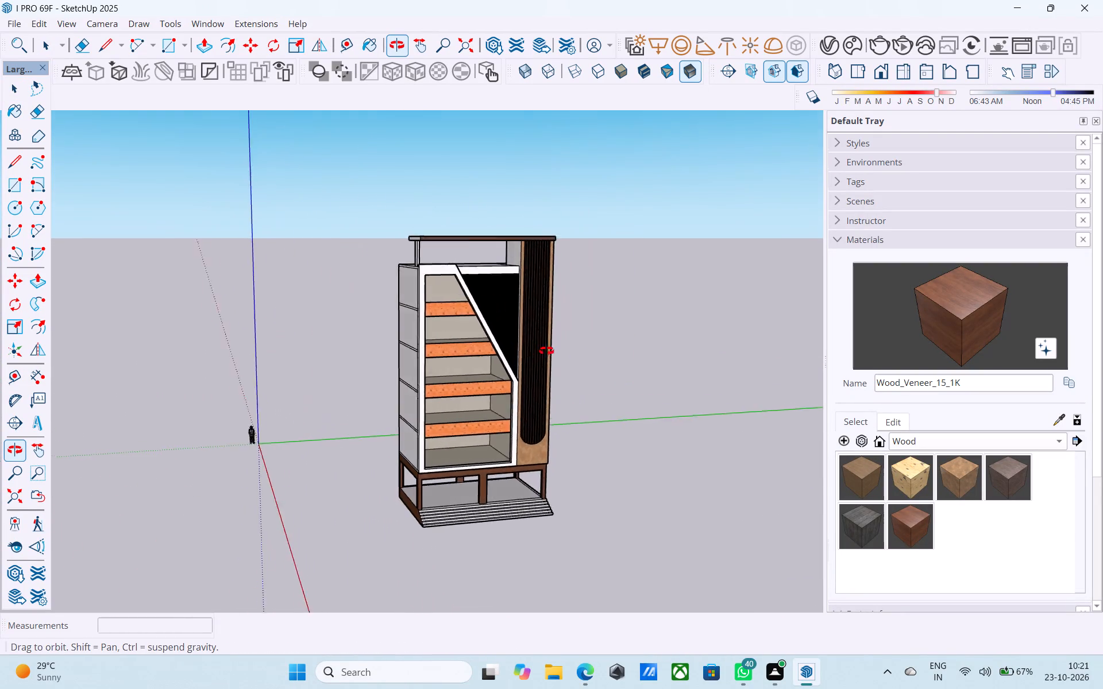
middle_drag(546, 351, 585, 358)
middle_drag(550, 331, 394, 311)
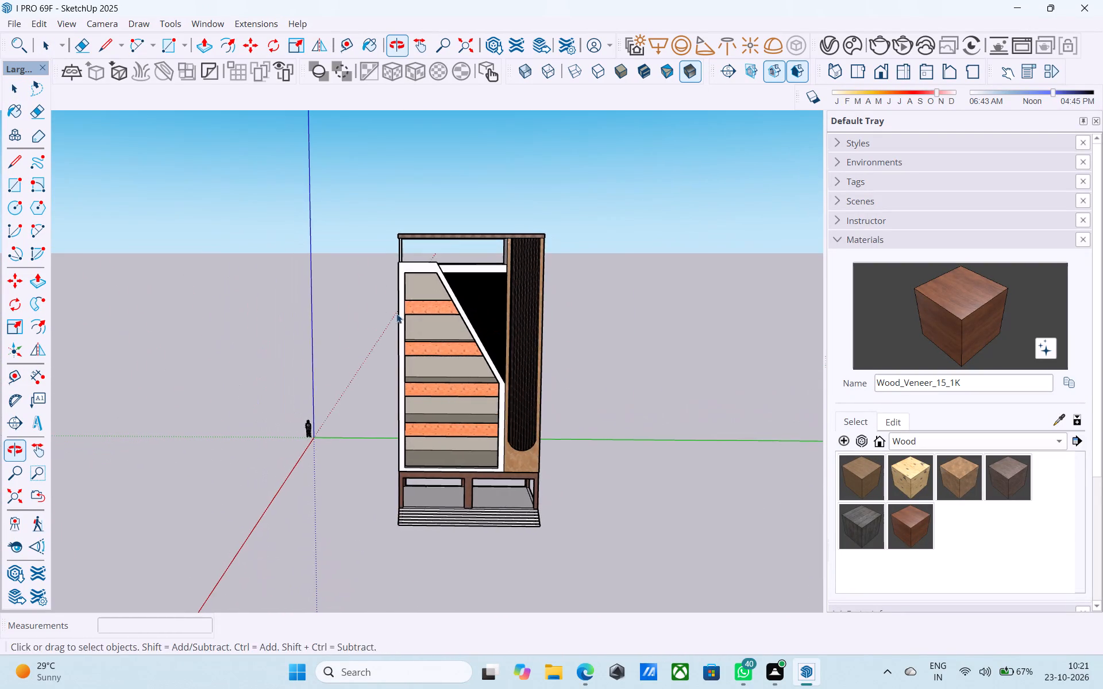
middle_drag(466, 360, 456, 344)
scroll(456, 344, up, 4)
middle_drag(460, 352, 465, 336)
scroll(465, 336, down, 1)
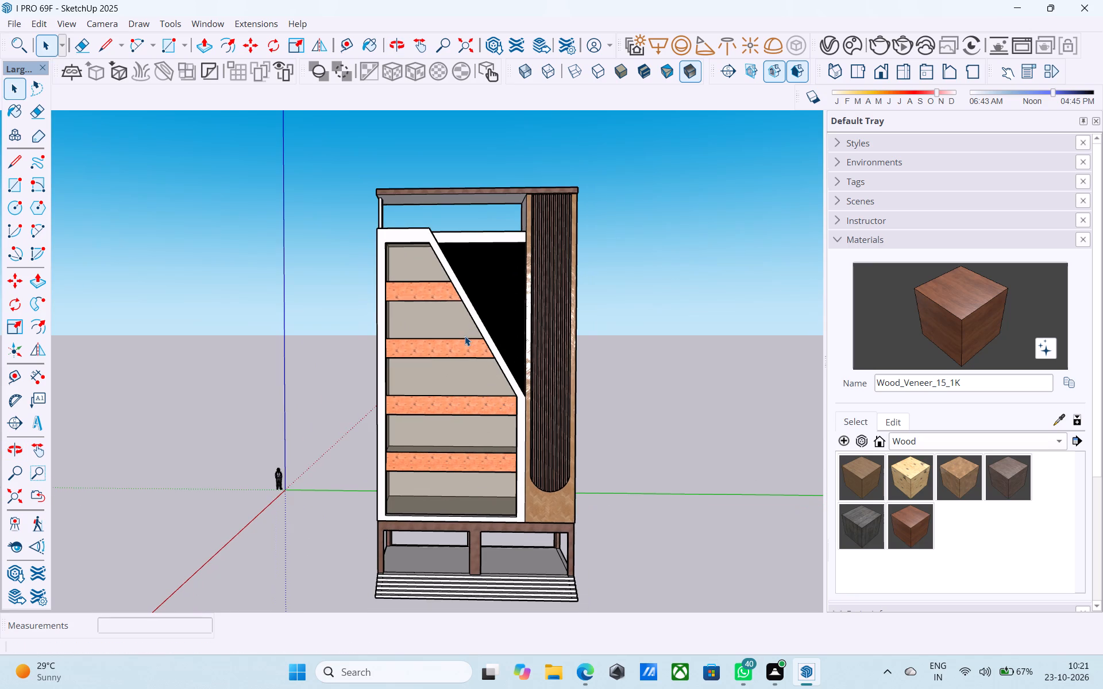
click(877, 36)
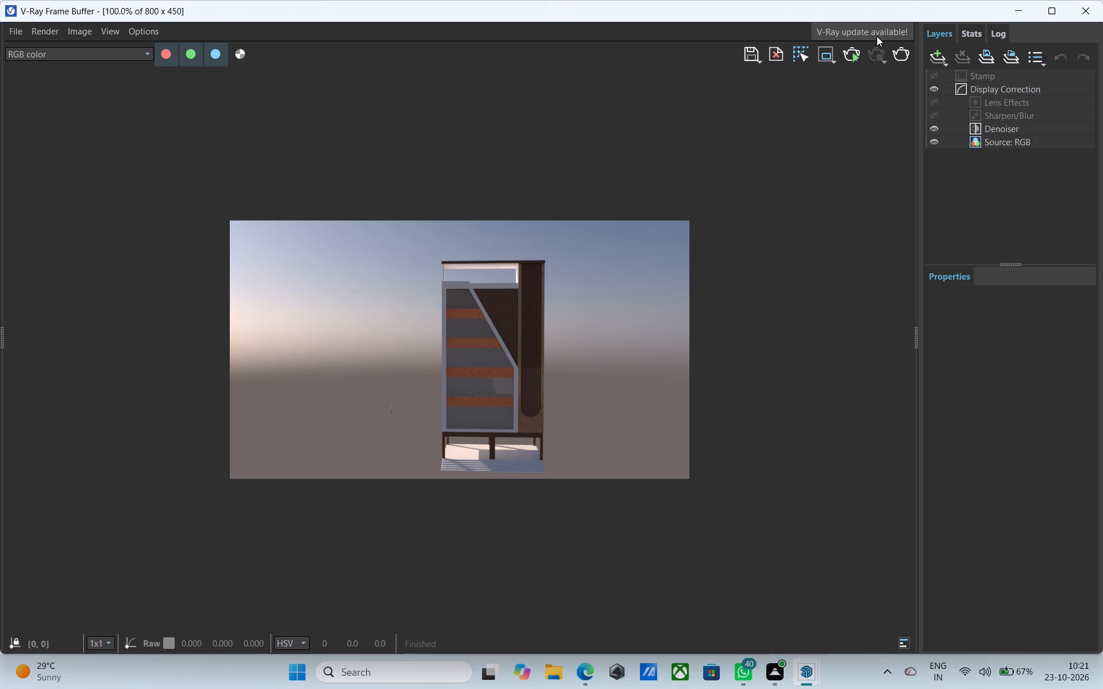
scroll(877, 36, up, 1)
click(1086, 6)
Examine the shelf unit's front and stepped base from above and at eye level.
scroll(662, 208, down, 5)
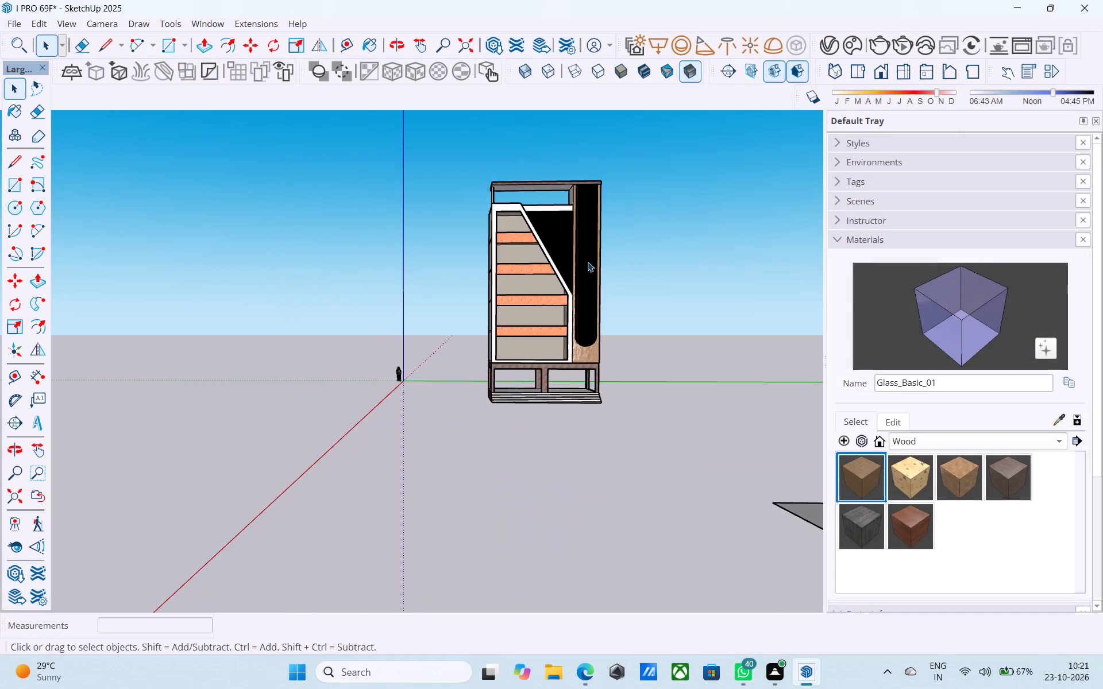
scroll(576, 288, up, 7)
scroll(546, 313, down, 2)
middle_drag(530, 315, 561, 447)
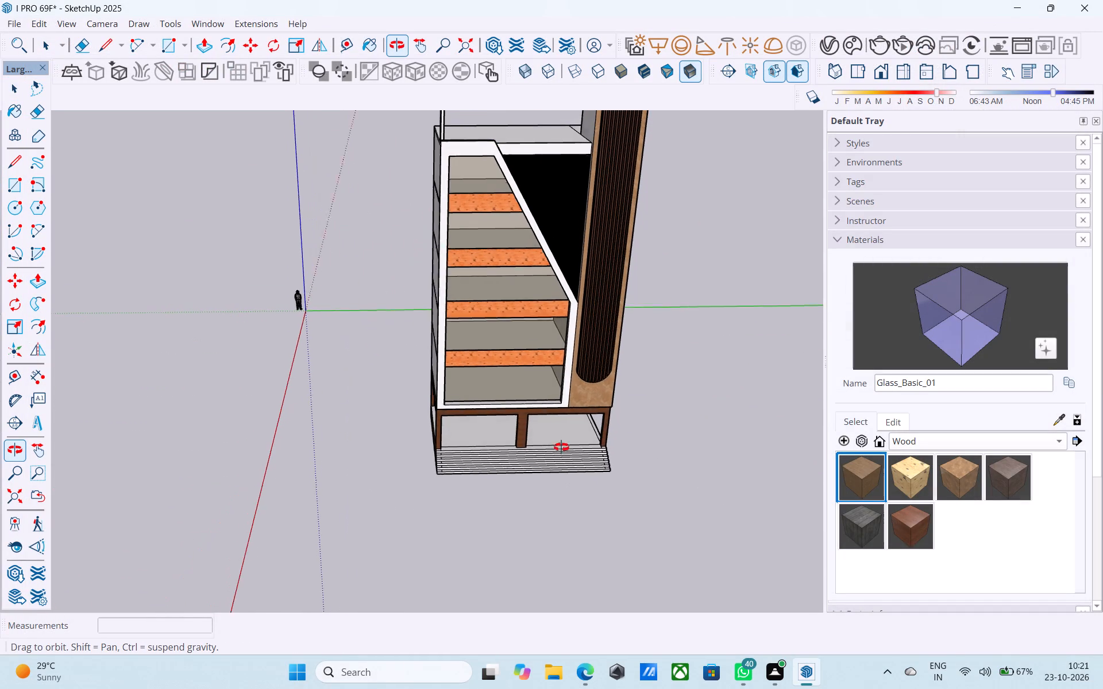
middle_drag(561, 447, 562, 447)
middle_drag(500, 280, 470, 318)
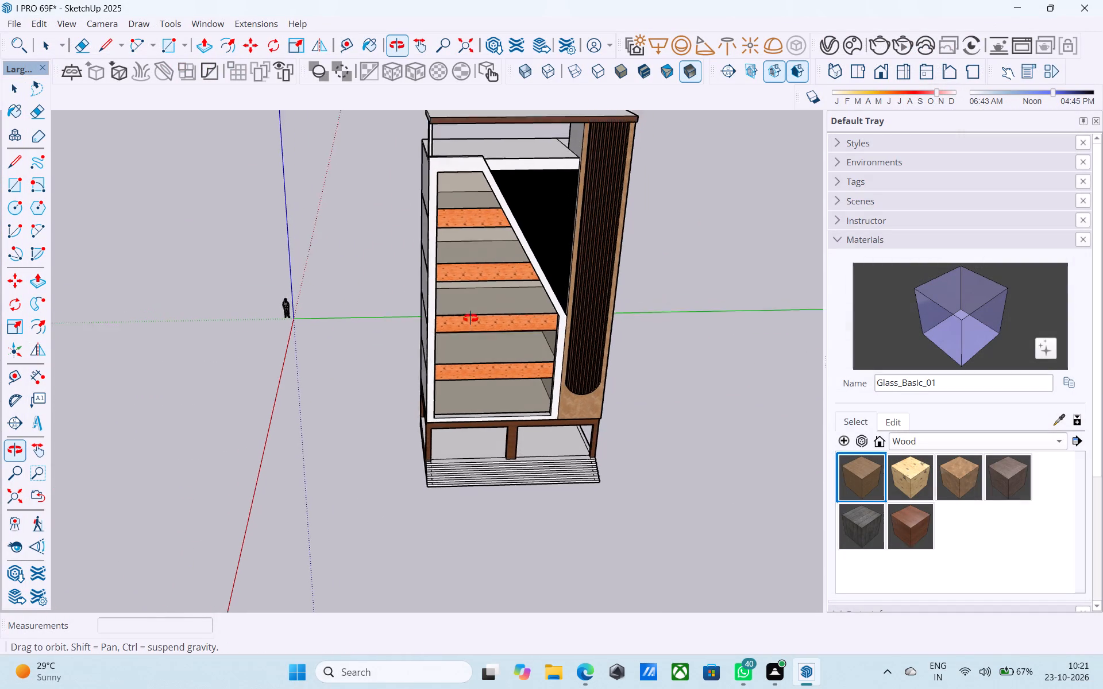
middle_drag(470, 318, 494, 303)
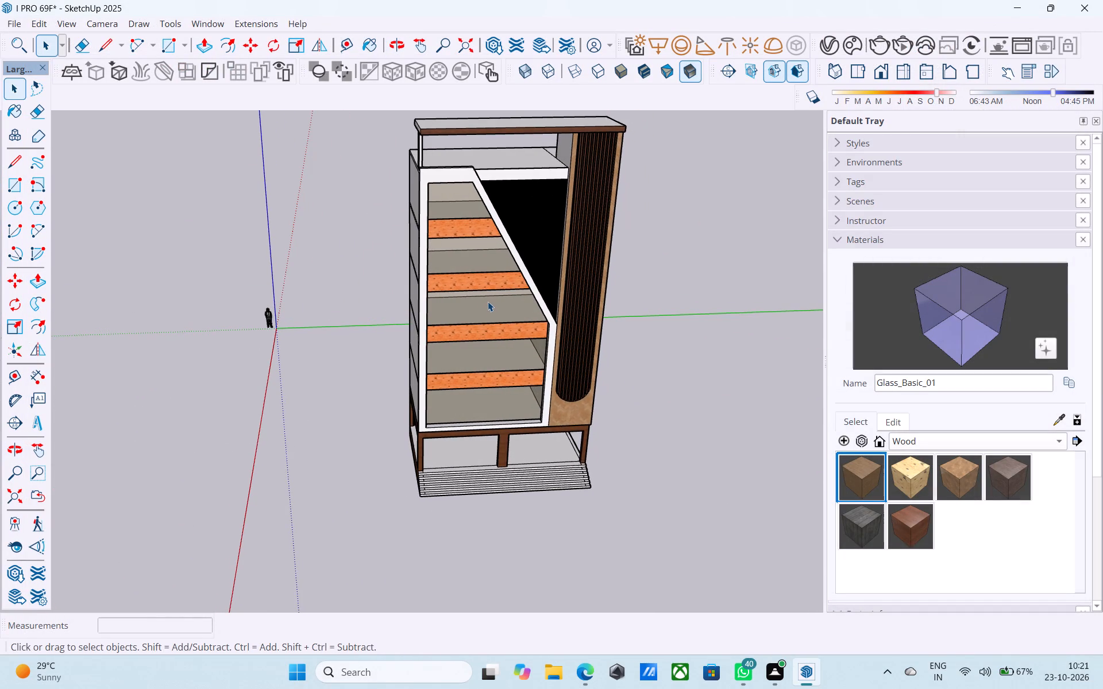
middle_drag(488, 301, 457, 212)
middle_drag(500, 408, 522, 338)
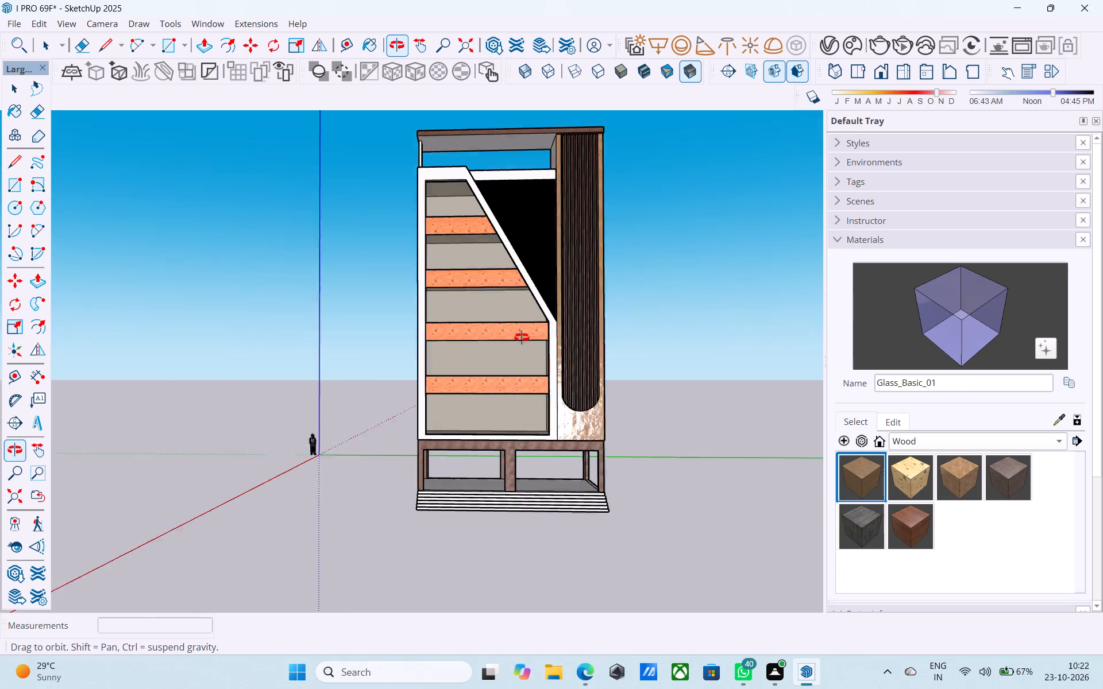
middle_drag(522, 338, 560, 327)
middle_drag(558, 327, 269, 229)
Erase the stray edge on the cabinet's underside, seen through the base frame from the herringbone side.
middle_drag(497, 377, 420, 396)
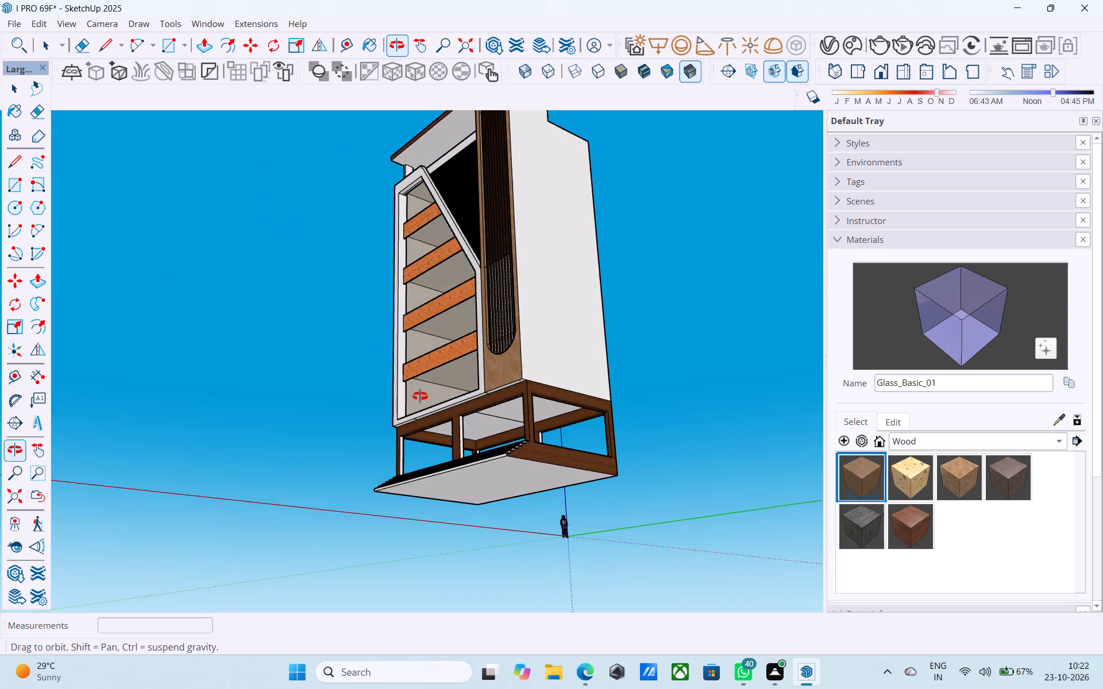
middle_drag(420, 396, 422, 381)
scroll(556, 397, up, 6)
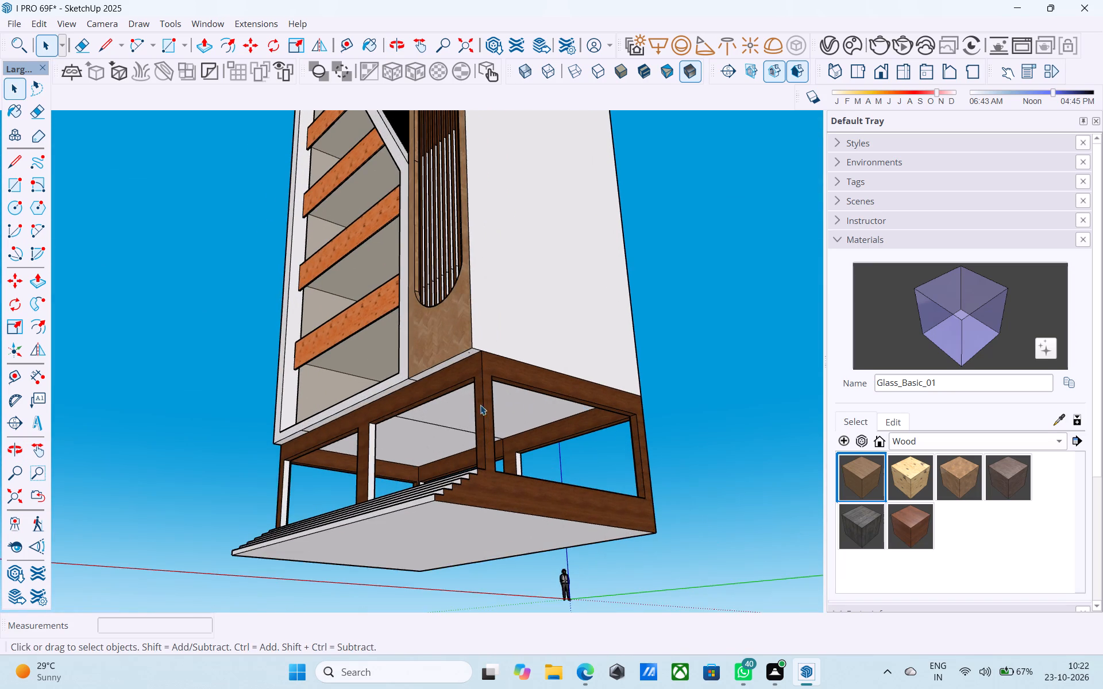
scroll(456, 413, up, 4)
key(e)
drag(450, 417, 429, 431)
key(space)
scroll(421, 417, down, 3)
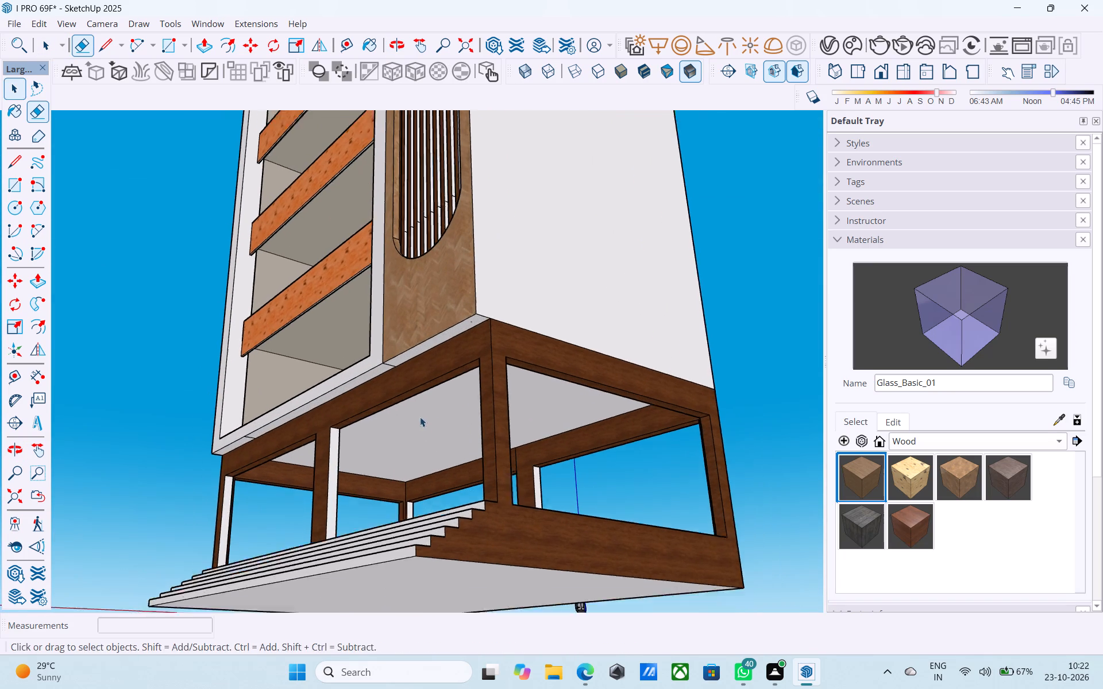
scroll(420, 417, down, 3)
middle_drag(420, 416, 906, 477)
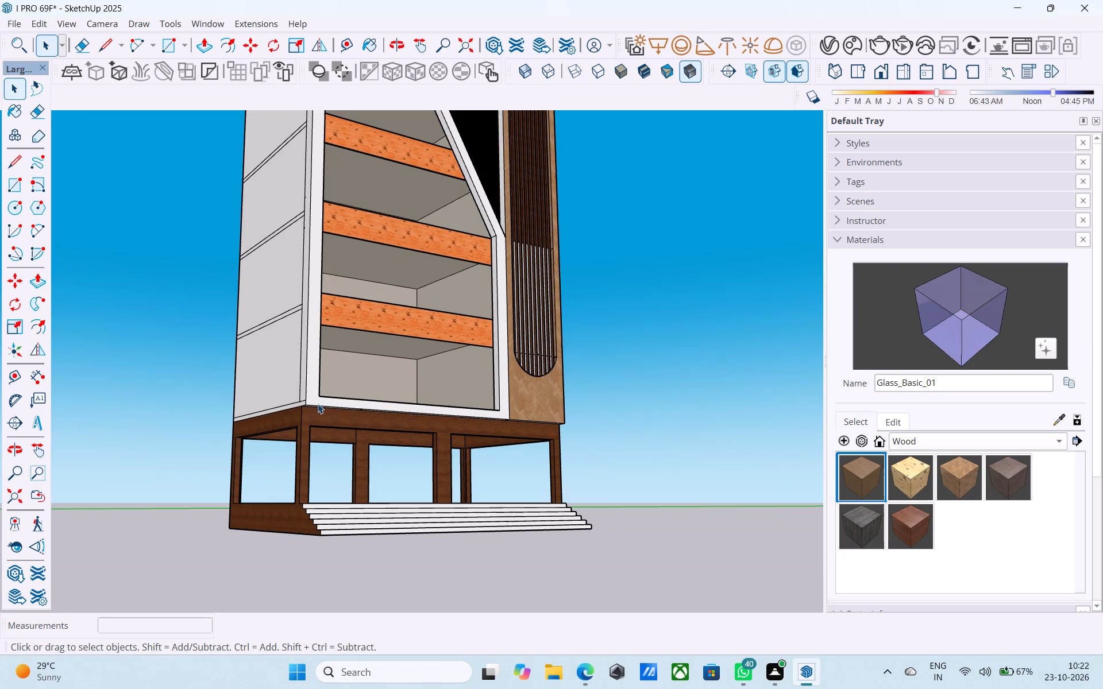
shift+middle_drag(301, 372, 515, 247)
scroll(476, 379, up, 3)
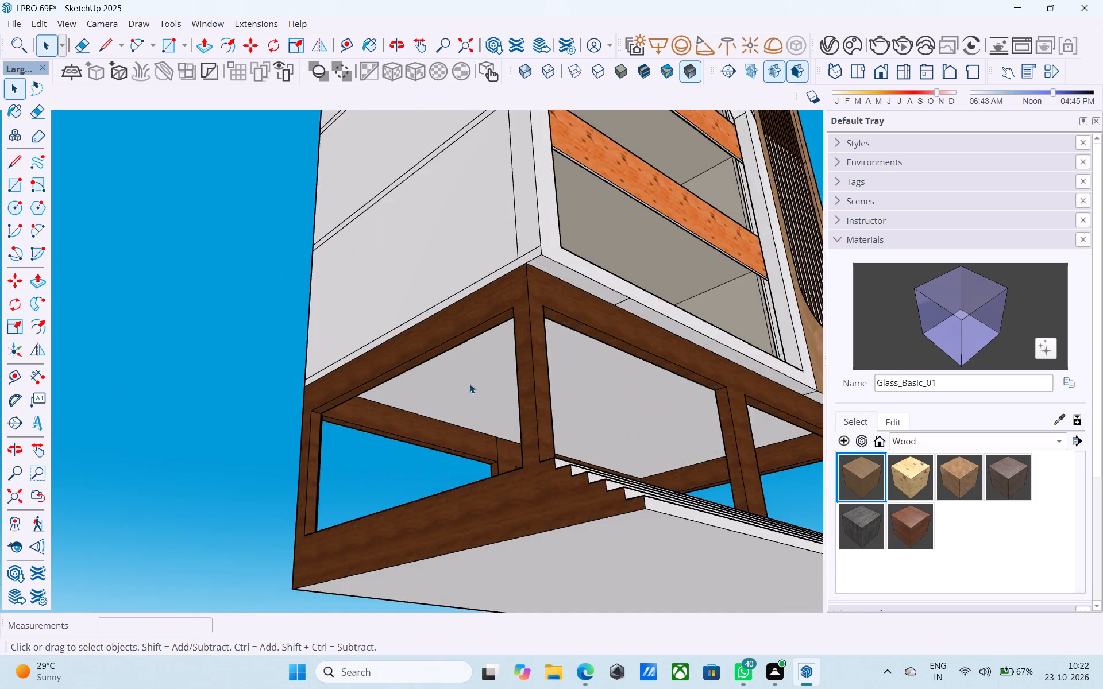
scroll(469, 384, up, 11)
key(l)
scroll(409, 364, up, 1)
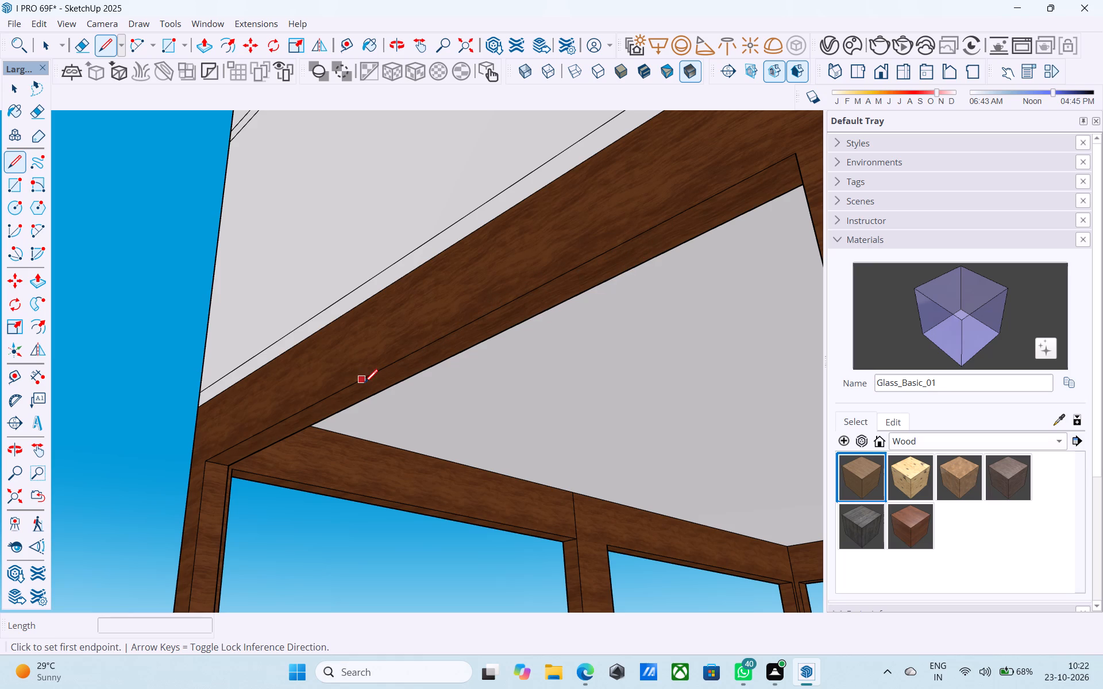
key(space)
Draw a short line across the underside of the herringbone-side top rail at its midpoint.
scroll(358, 385, down, 12)
middle_drag(510, 336, 120, 372)
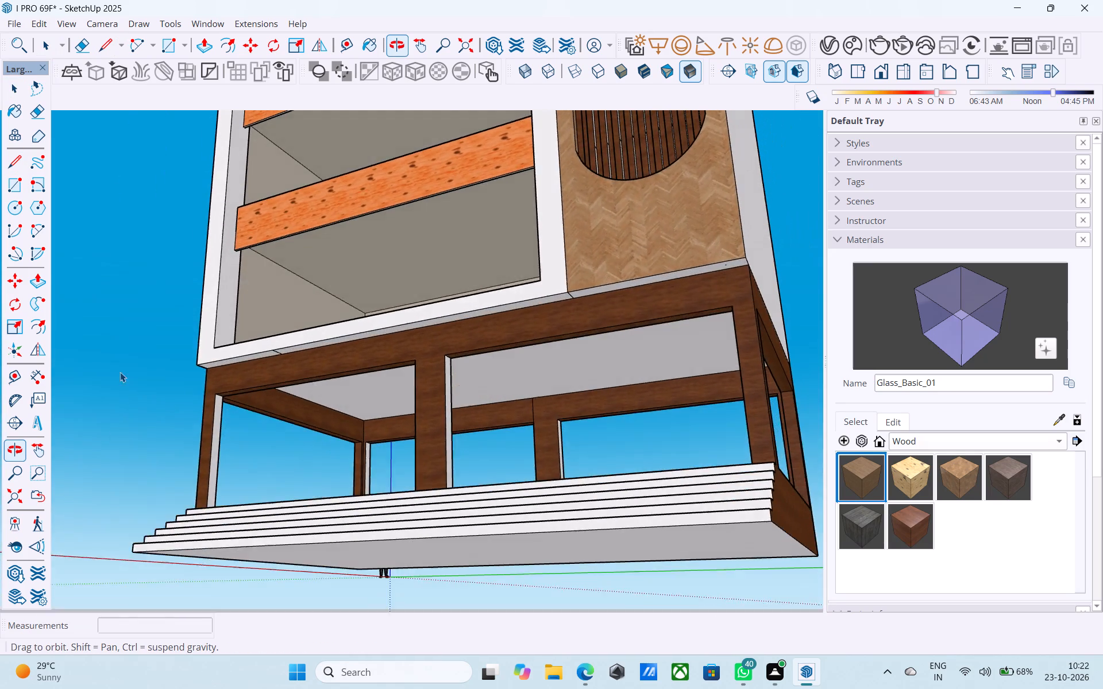
middle_drag(120, 372, 121, 372)
middle_drag(581, 367, 234, 450)
scroll(230, 436, down, 4)
middle_drag(319, 440, 304, 454)
scroll(366, 433, up, 3)
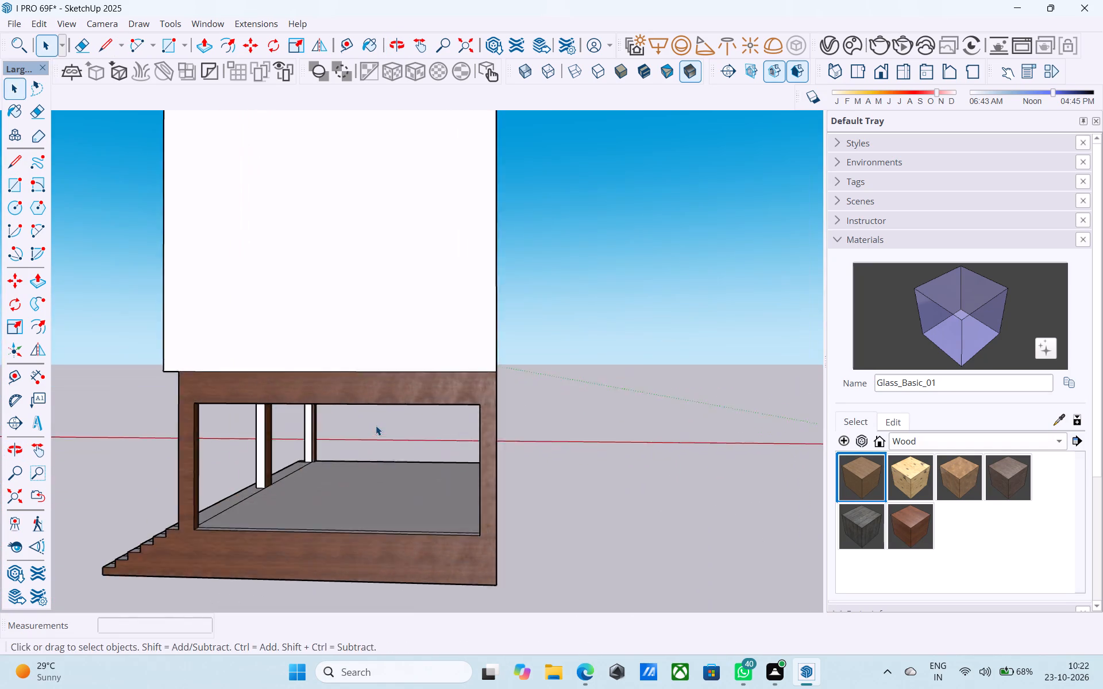
scroll(376, 425, up, 2)
middle_drag(381, 417, 383, 398)
key(l)
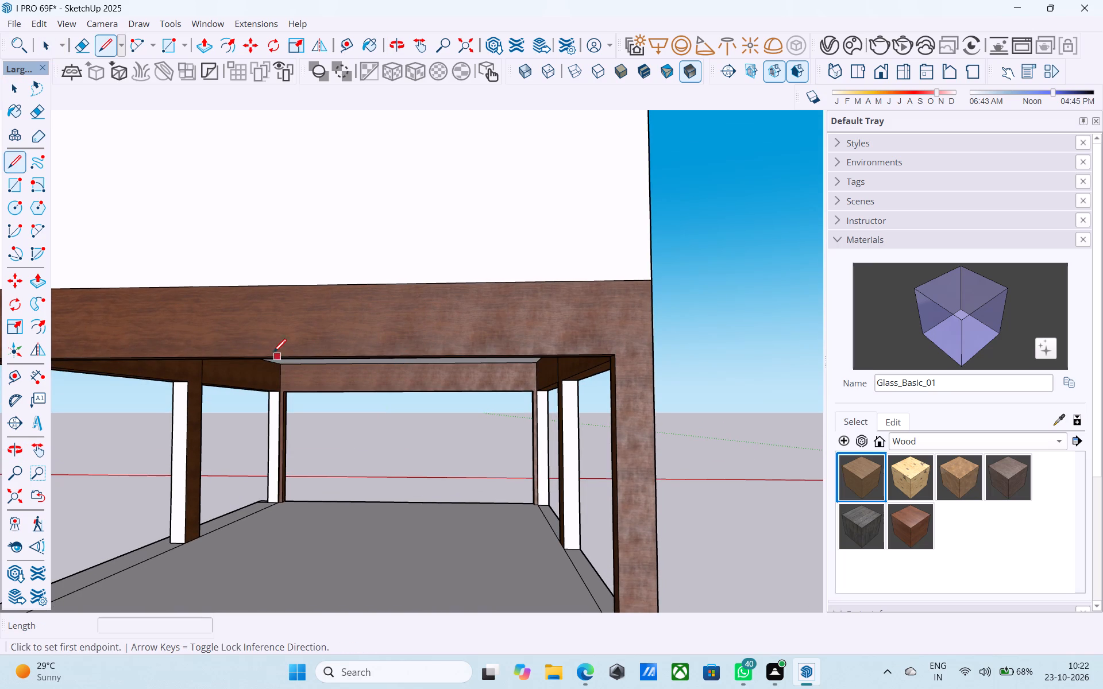
shift+middle_drag(260, 354, 356, 344)
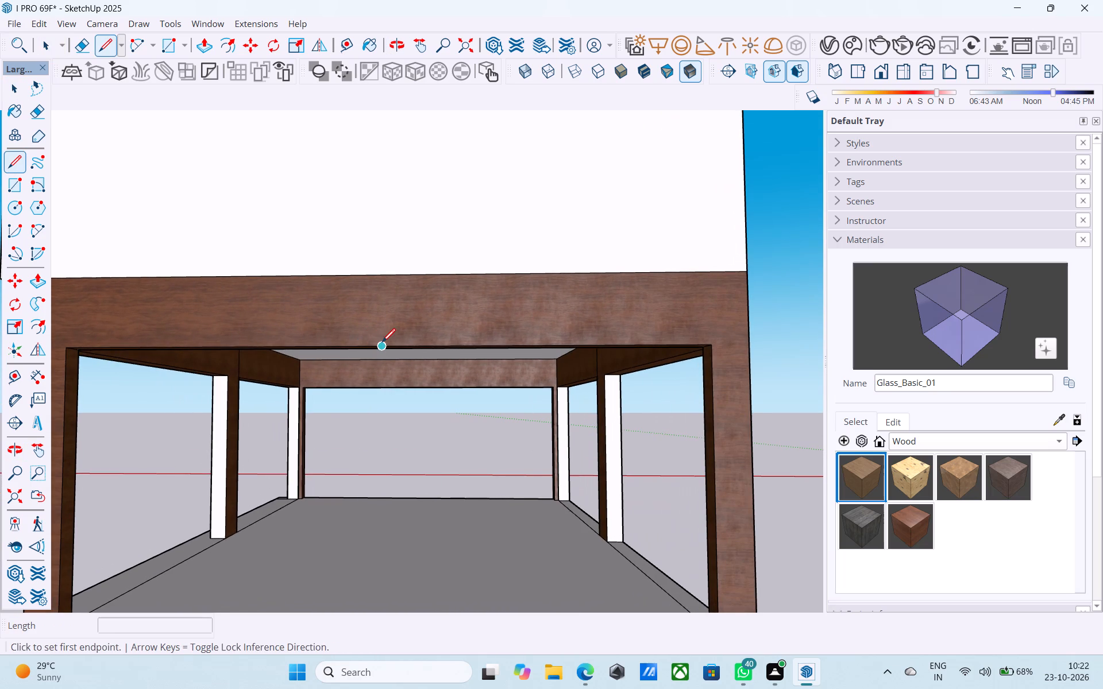
click(383, 343)
scroll(383, 343, down, 4)
middle_drag(383, 342, 375, 275)
scroll(383, 291, up, 2)
scroll(384, 291, down, 1)
scroll(384, 291, up, 6)
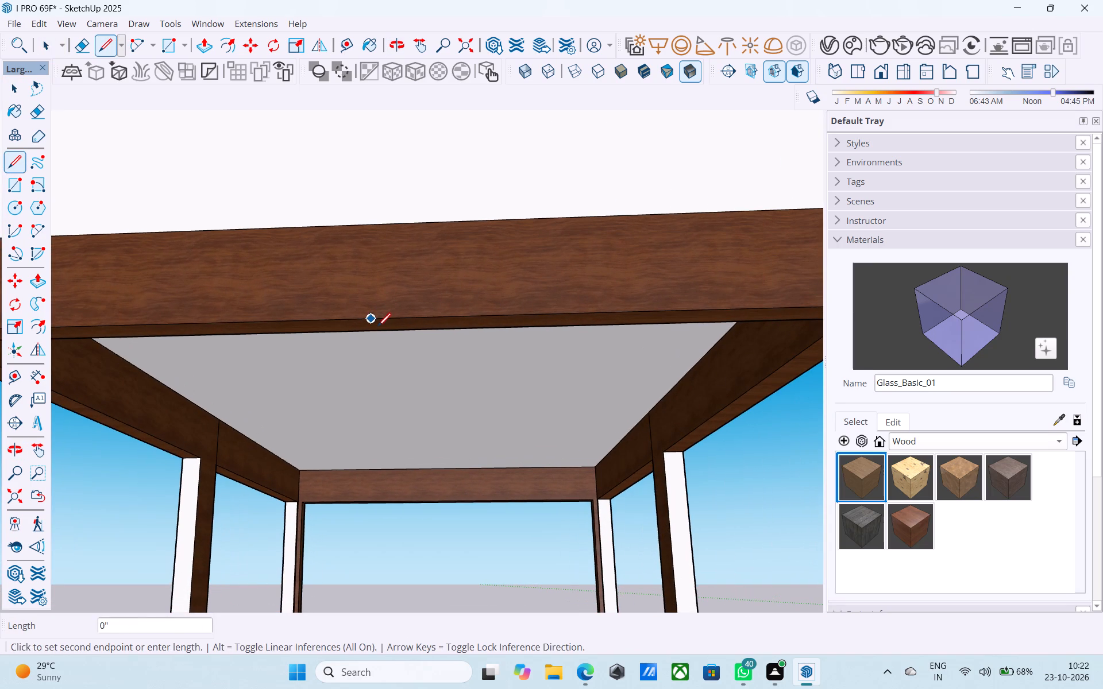
click(373, 332)
Draw a 2' vertical line up the inner face of the herringbone-side top rail from the short midpoint line.
scroll(373, 334, up, 1)
middle_drag(373, 332, 374, 324)
scroll(374, 322, up, 3)
key(space)
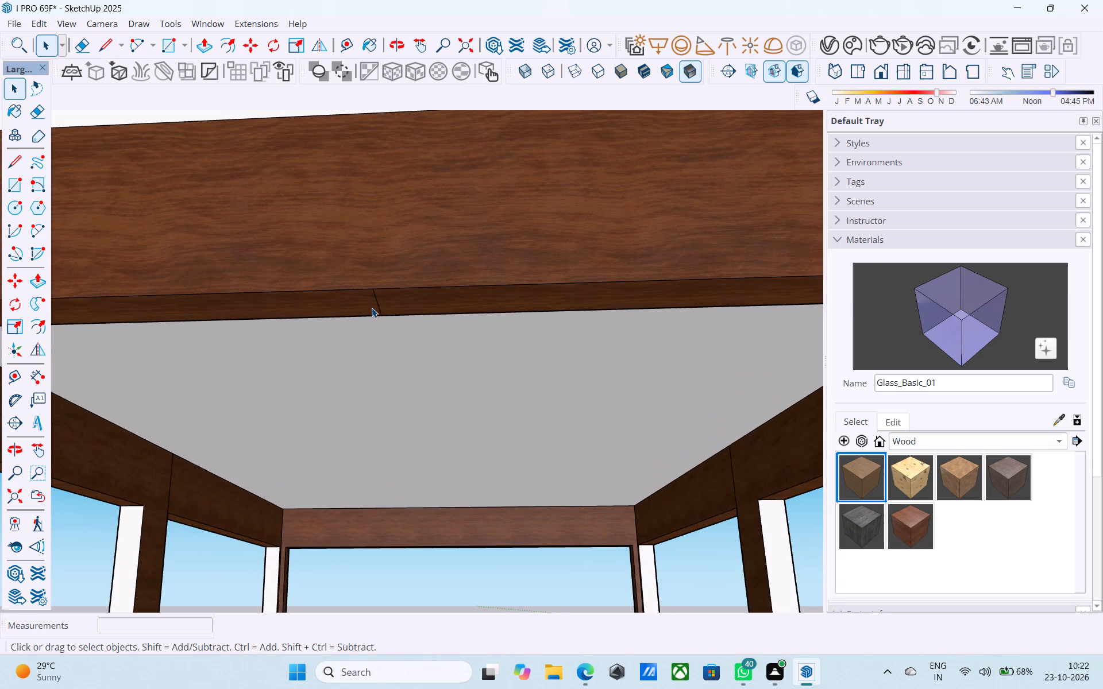
click(377, 305)
key(m)
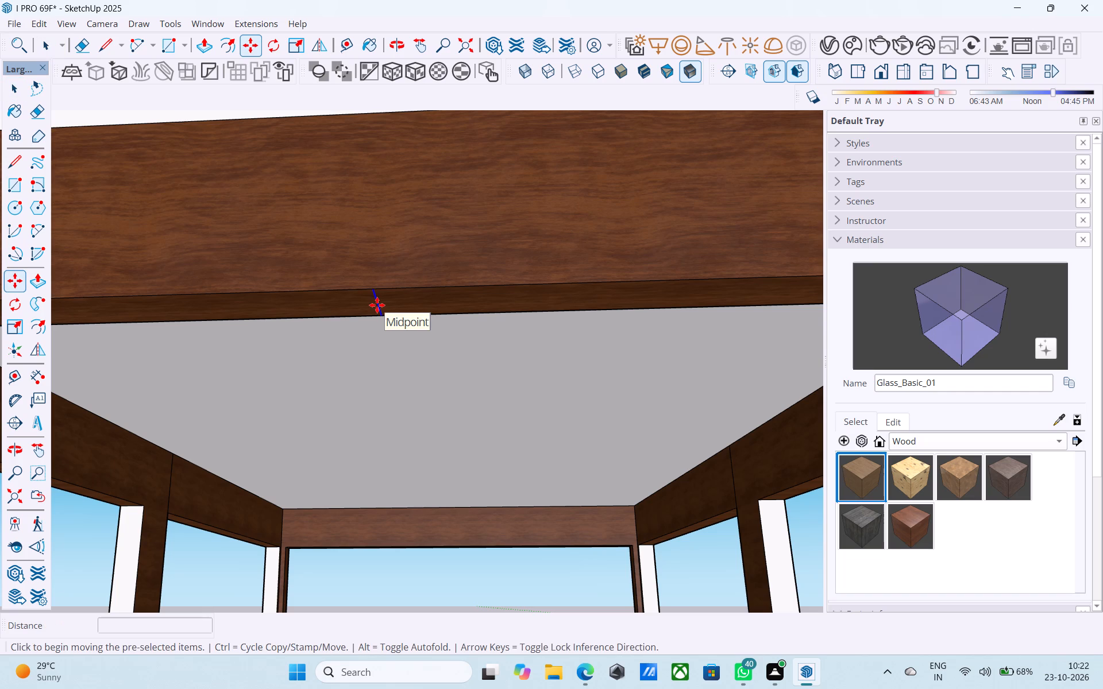
middle_drag(376, 311, 953, 332)
scroll(689, 304, up, 1)
middle_drag(363, 305, 533, 349)
key(l)
click(373, 280)
shift+middle_drag(358, 209, 367, 241)
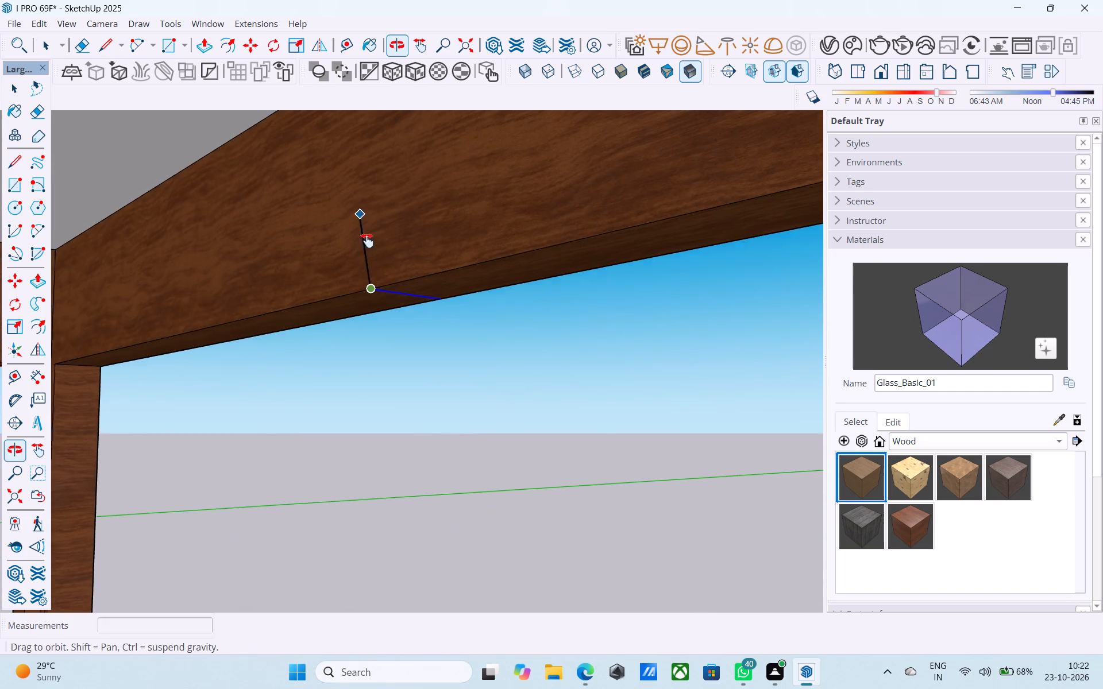
shift+middle_drag(367, 241, 385, 308)
click(391, 144)
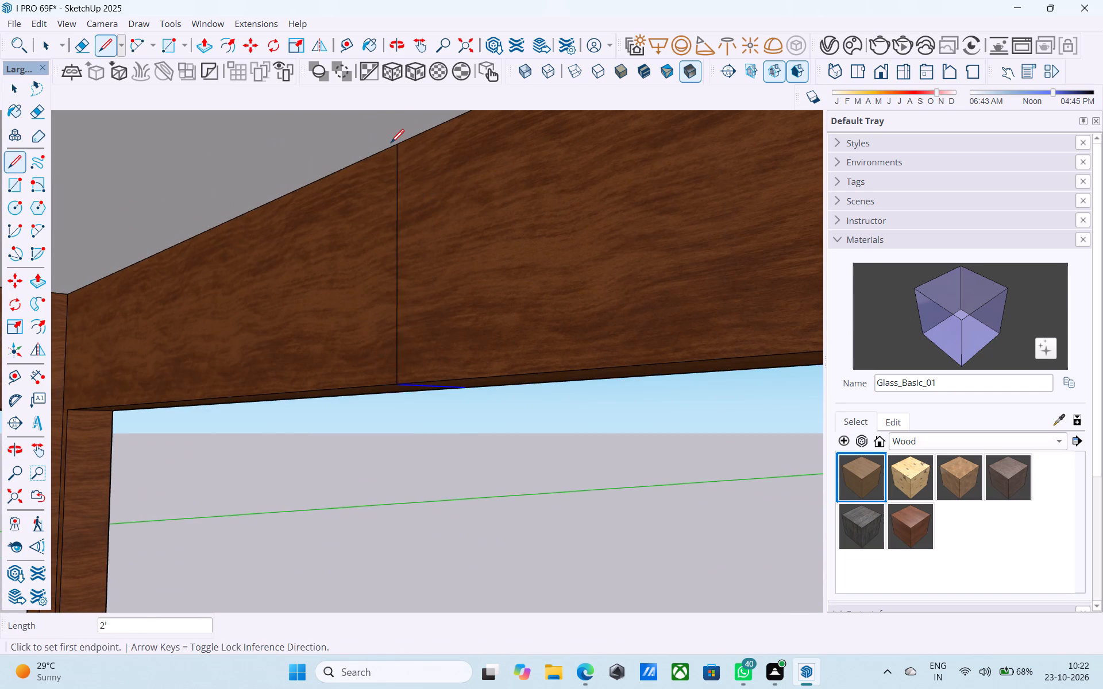
Draw a 6" line along the rail's upper inner edge from the vertical line, and a 3" line to its midpoint.
click(391, 145)
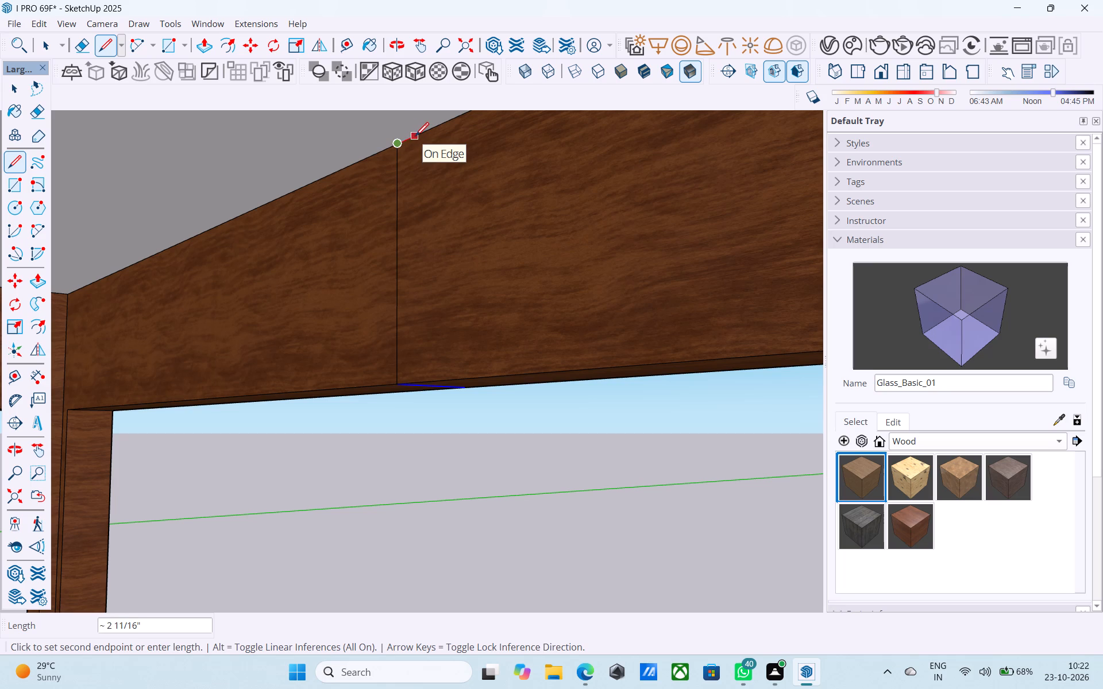
text(6")
key(Return)
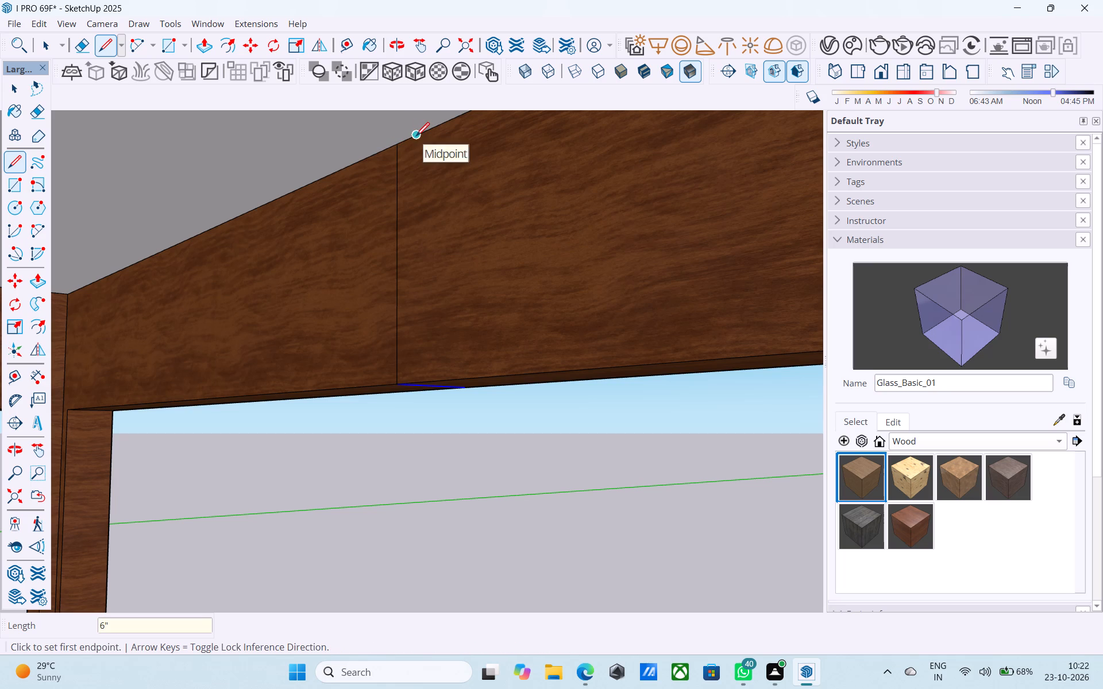
click(394, 141)
click(418, 133)
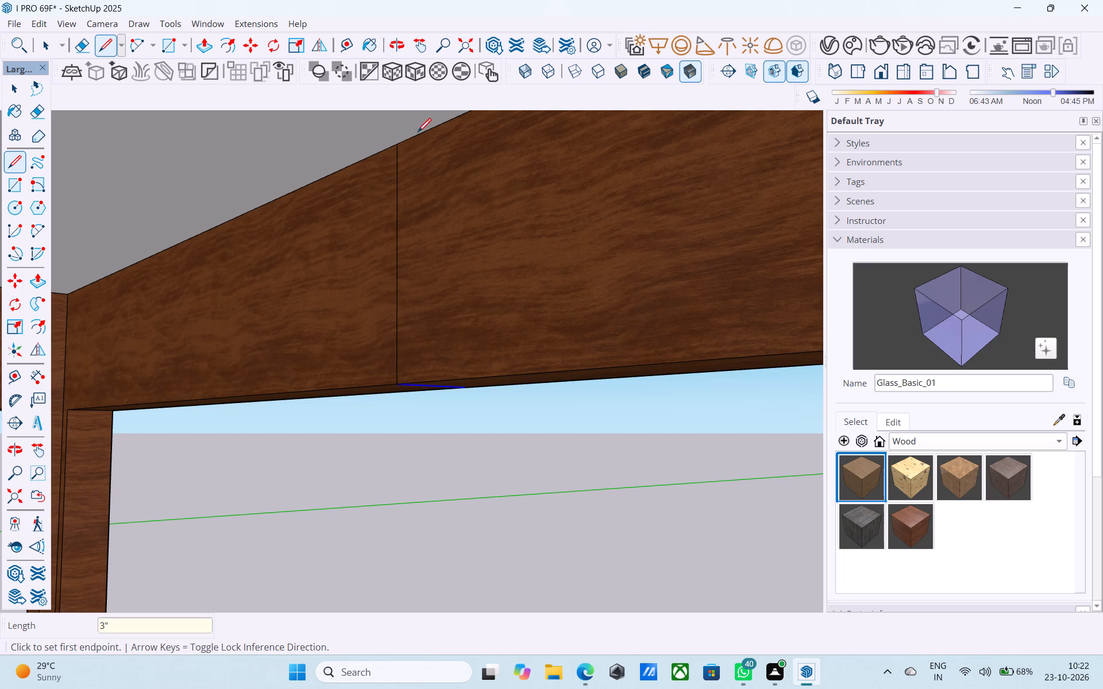
Draw two 34' 6" lines across the cabinet's underside between the two side rails, outlining a narrow central strip.
click(415, 134)
scroll(411, 129, down, 5)
middle_drag(411, 127, 434, 101)
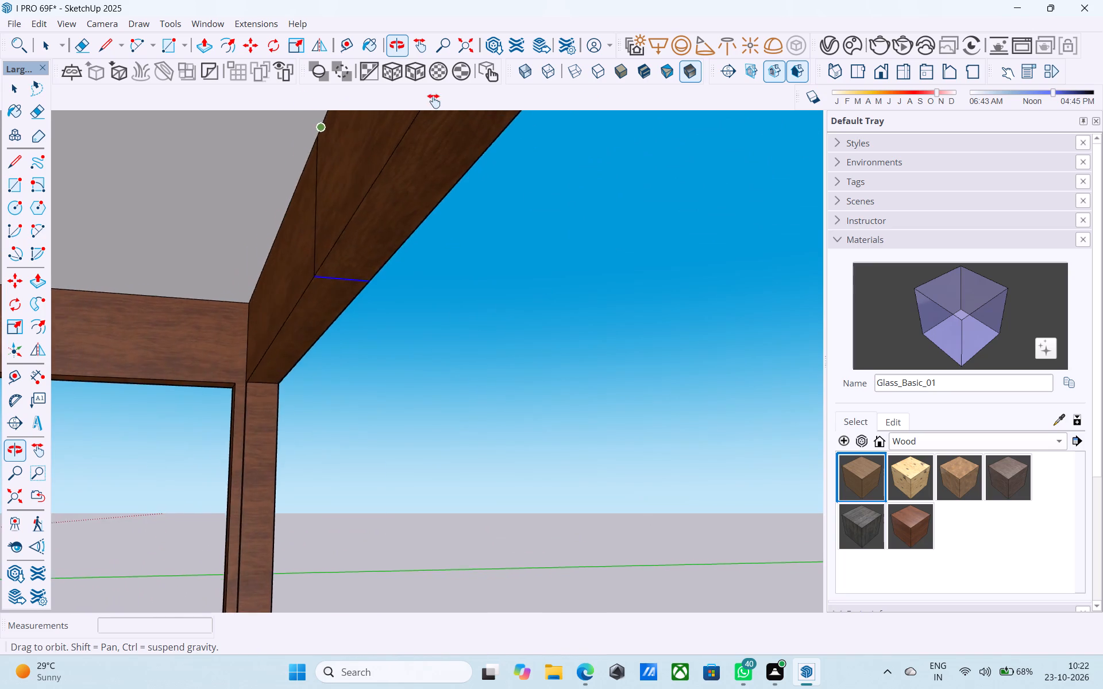
middle_drag(434, 101, 389, 107)
shift+middle_drag(186, 293, 313, 158)
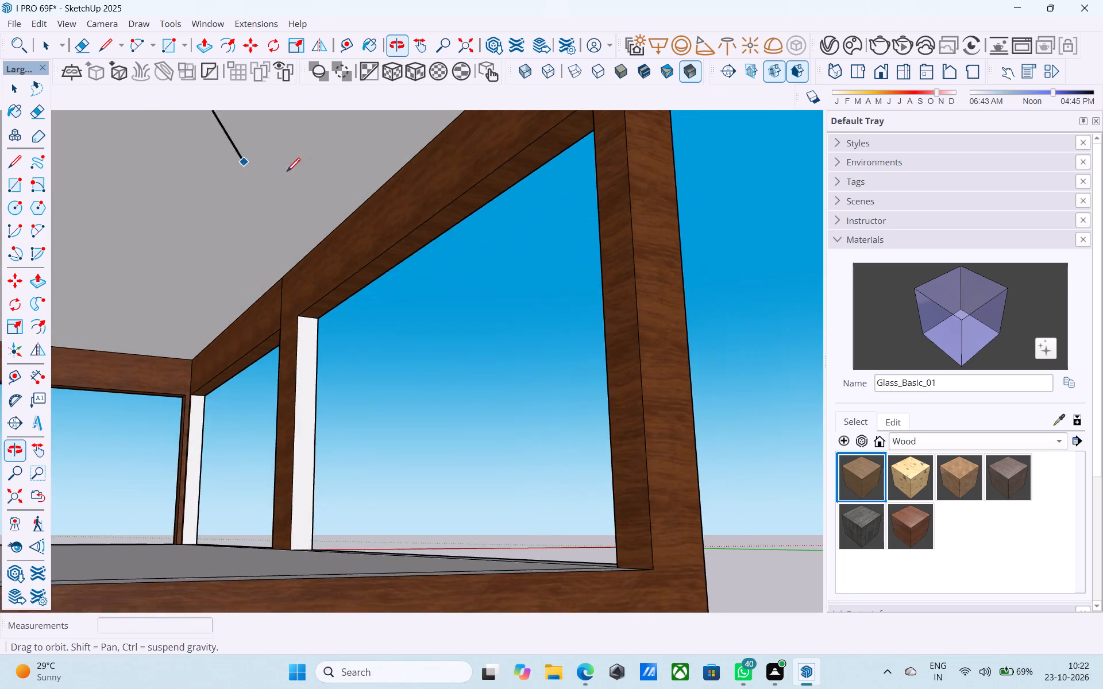
shift+middle_drag(169, 243, 330, 255)
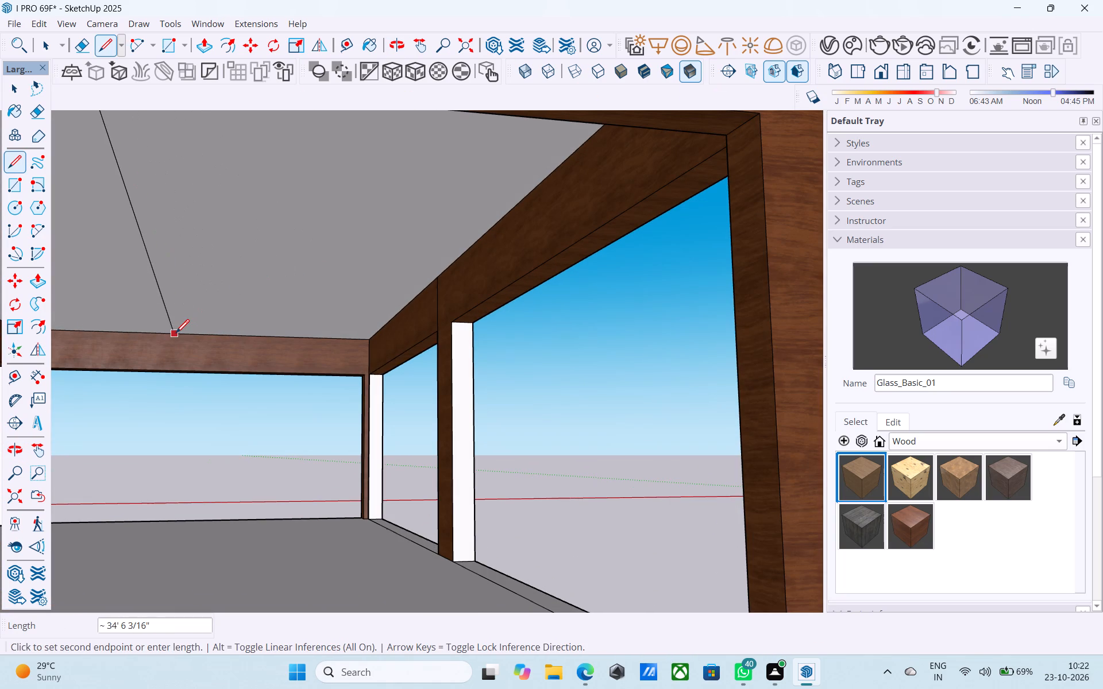
scroll(198, 335, up, 10)
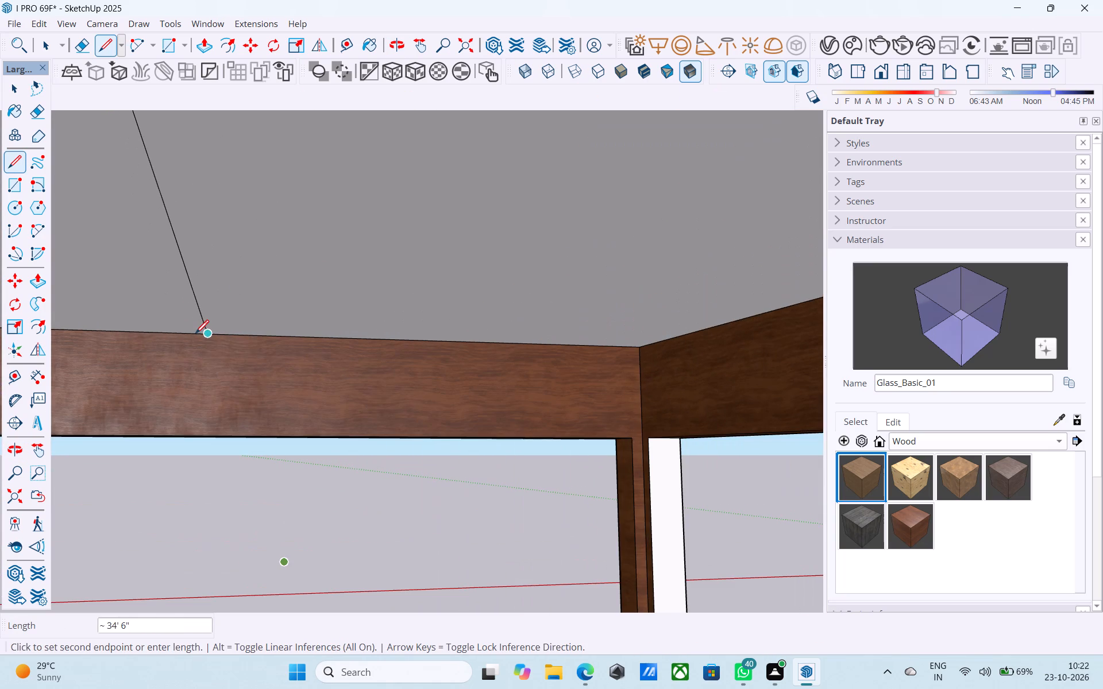
click(192, 334)
click(209, 335)
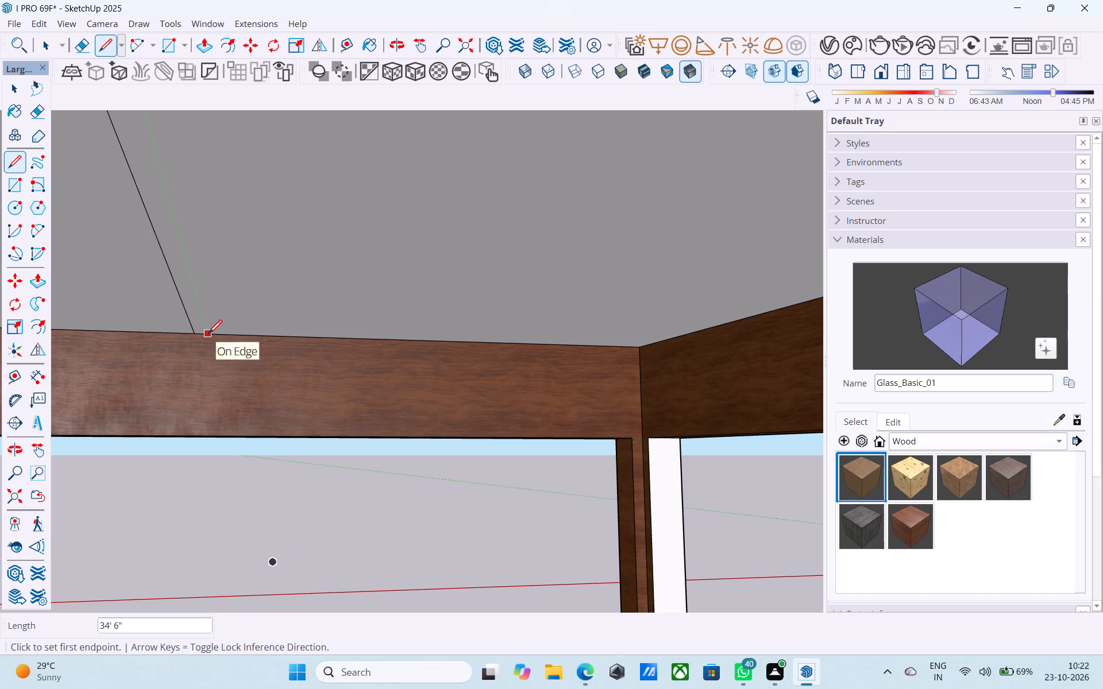
scroll(209, 311, down, 14)
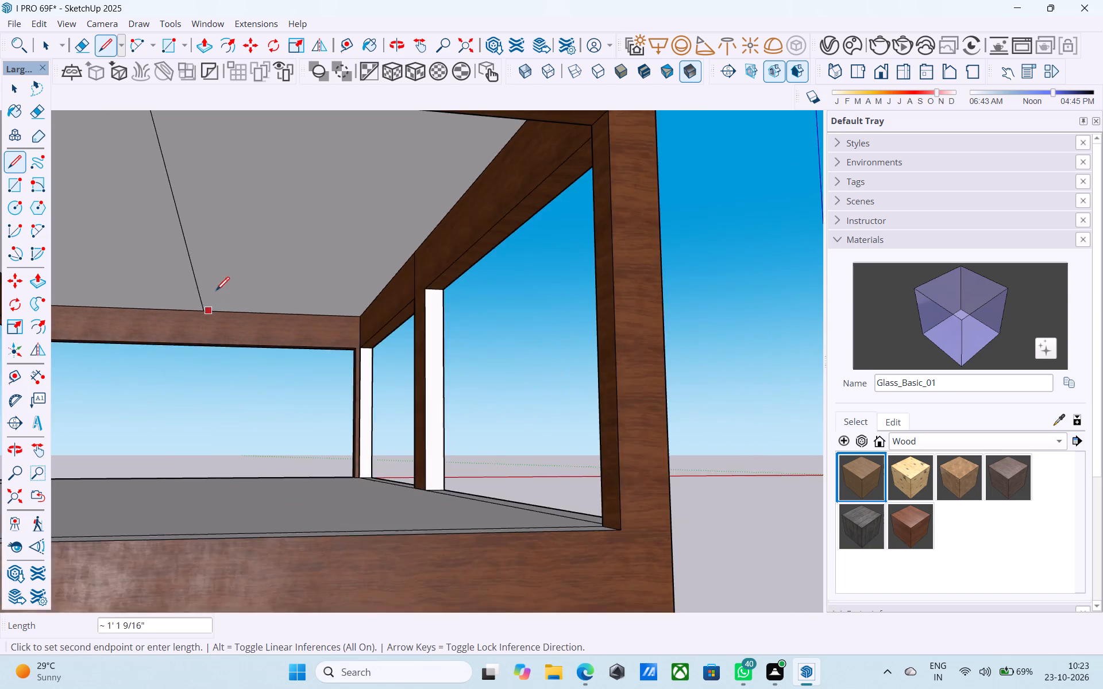
middle_drag(223, 286, 300, 311)
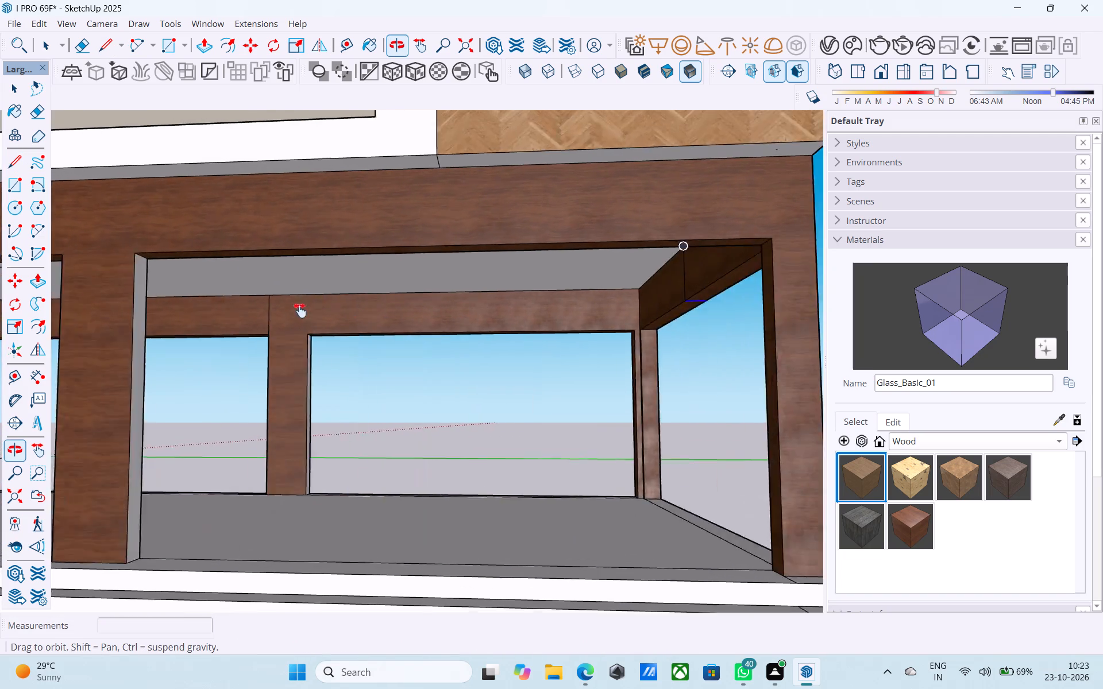
middle_drag(300, 311, 693, 288)
scroll(495, 292, up, 7)
scroll(443, 315, up, 8)
middle_drag(445, 313, 549, 317)
click(485, 306)
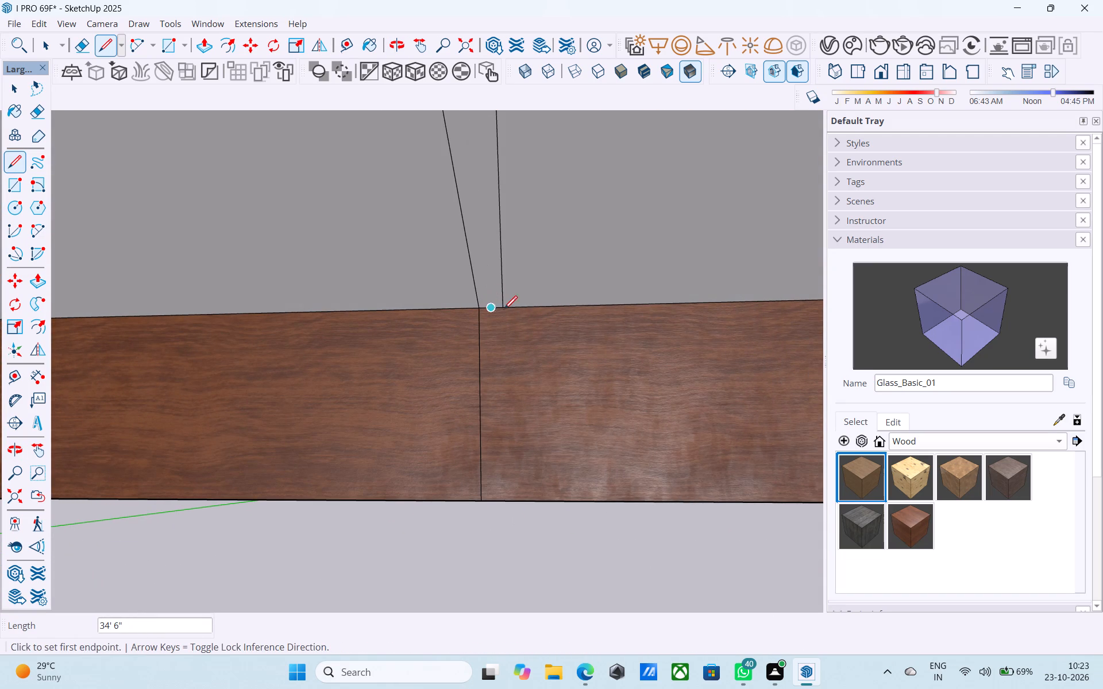
Draw a second vertical line down the herringbone-side rail's inner face from the strip's other corner to the rail's lower edge.
click(506, 304)
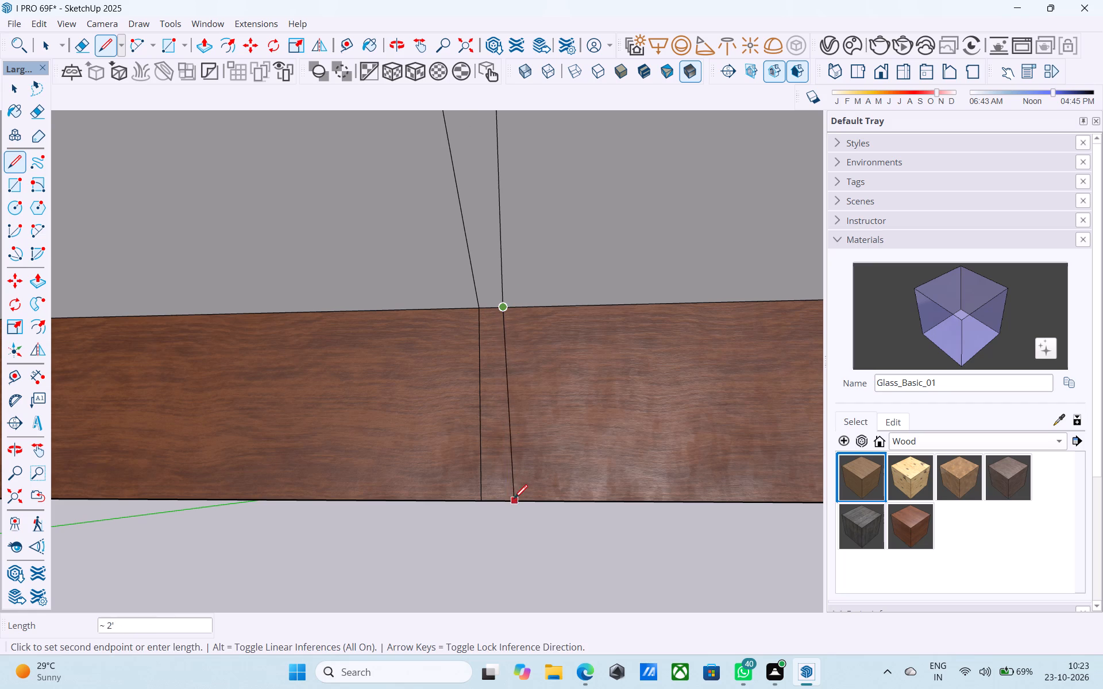
click(510, 501)
Push/Pull the narrow underside strip down 10' to the base floor to form a central partition wall.
key(space)
click(478, 236)
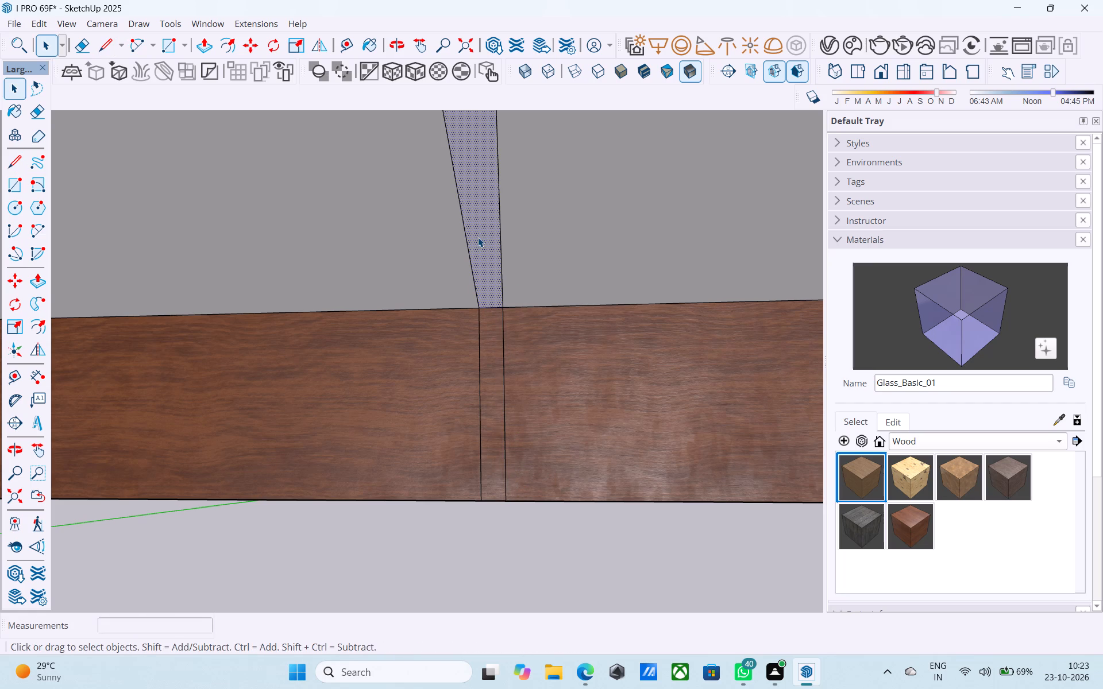
key(p)
click(478, 236)
middle_drag(489, 276, 215, 258)
scroll(214, 250, down, 14)
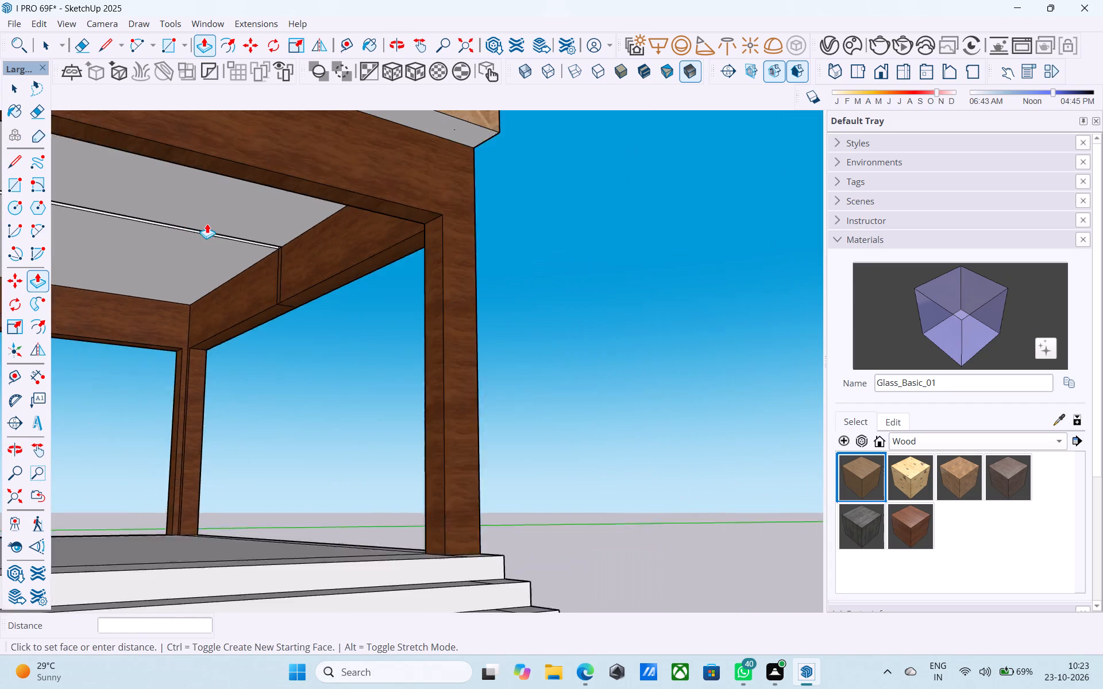
scroll(207, 223, down, 9)
middle_drag(211, 227, 196, 322)
click(162, 388)
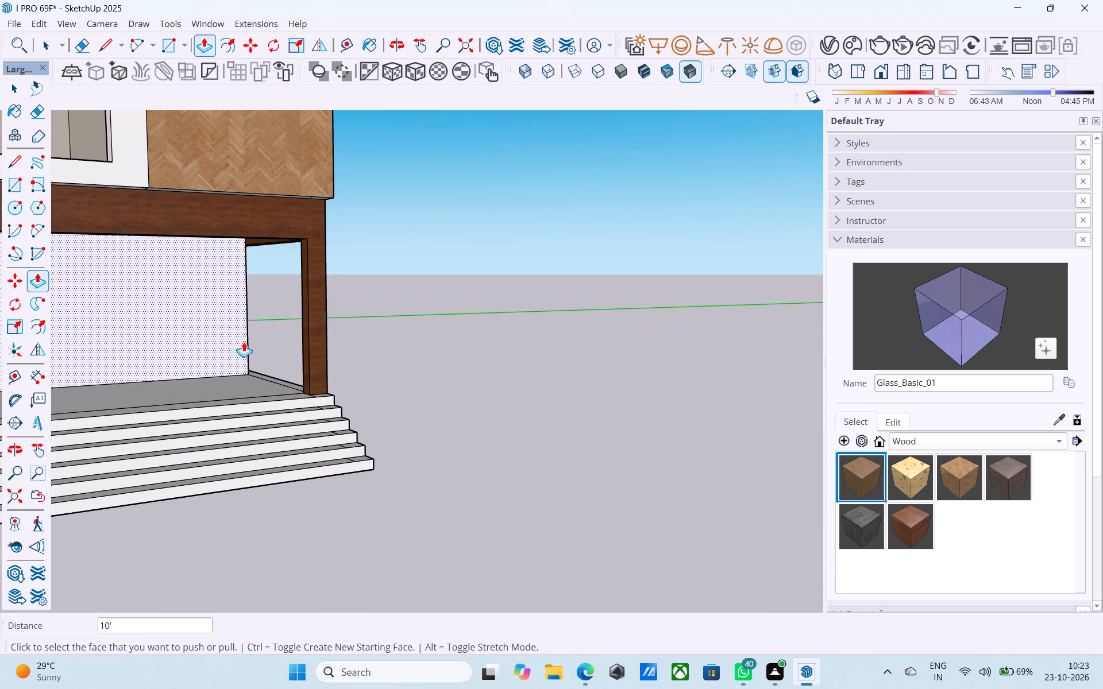
Draw a line along the middle of the herringbone-side rail's underside, from the short midpoint line to the rear corner post.
middle_drag(249, 332, 0, 355)
scroll(9, 350, down, 1)
middle_drag(362, 256, 128, 208)
scroll(373, 220, up, 3)
middle_drag(373, 224, 341, 187)
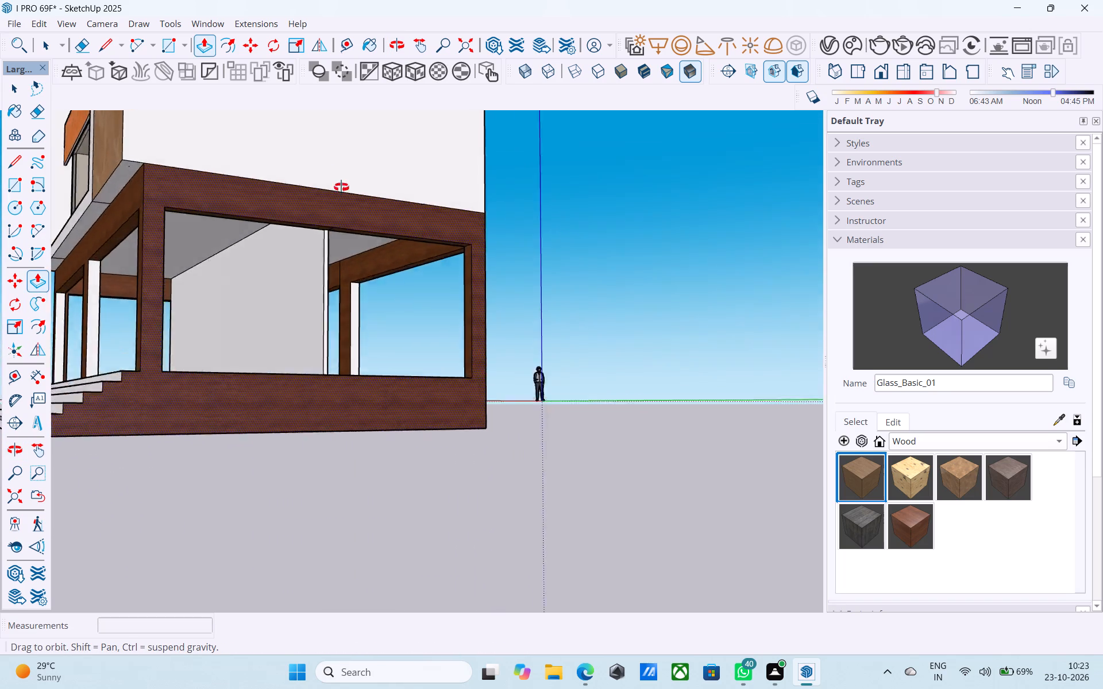
middle_drag(341, 187, 433, 157)
scroll(449, 220, up, 7)
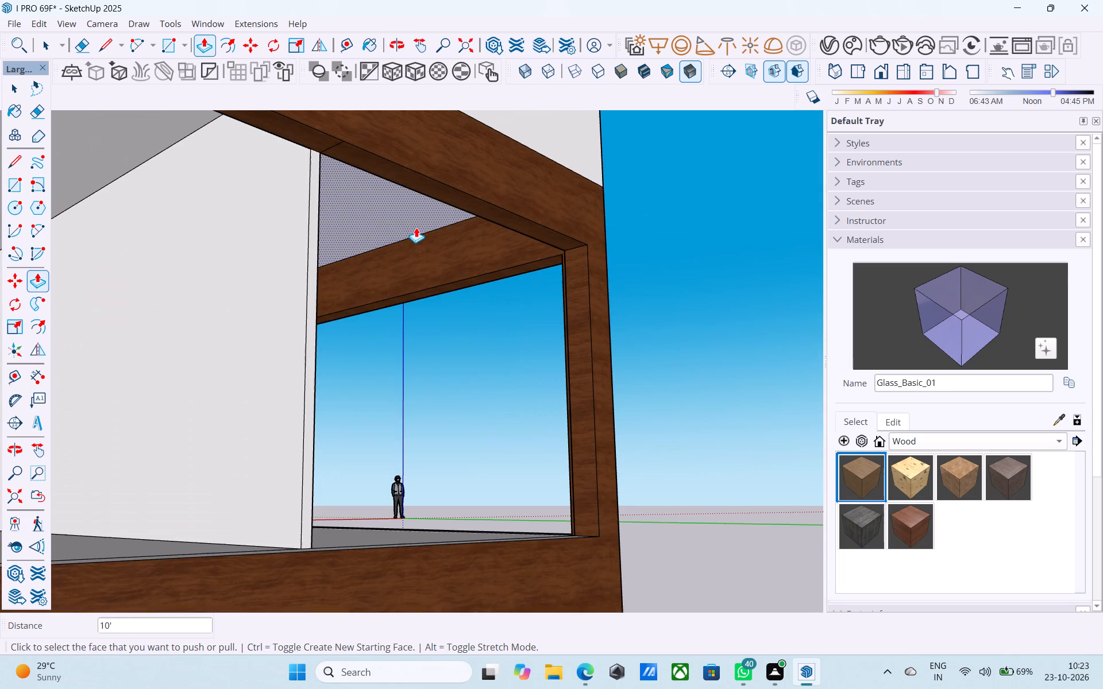
key(space)
scroll(369, 173, up, 1)
middle_drag(342, 156, 356, 152)
key(l)
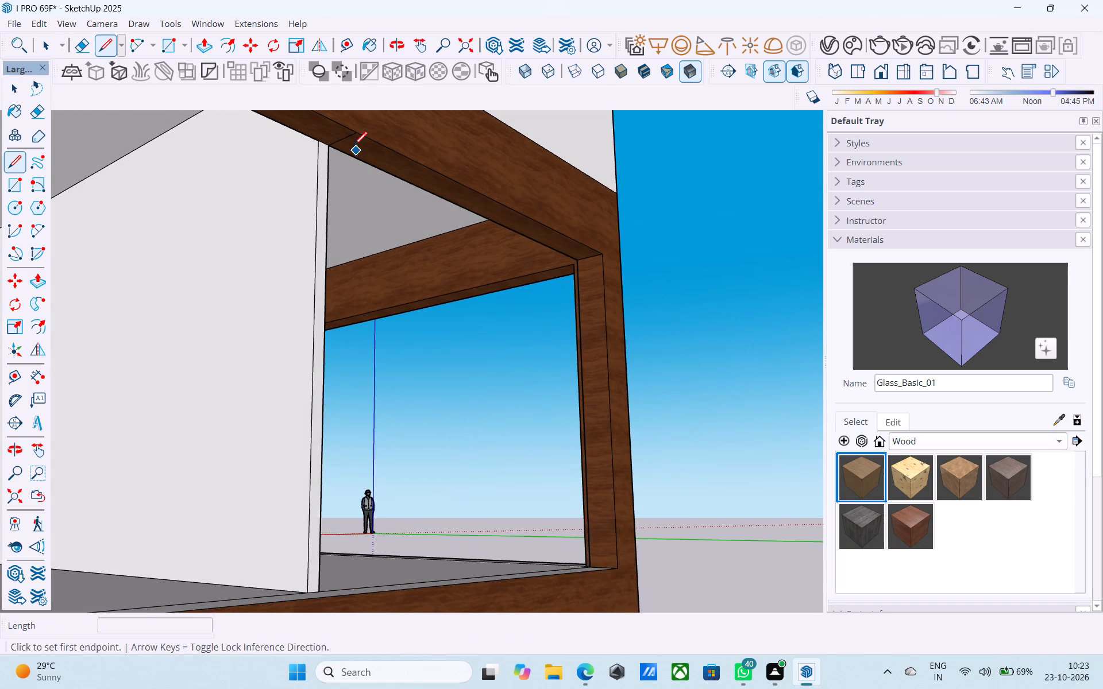
click(343, 142)
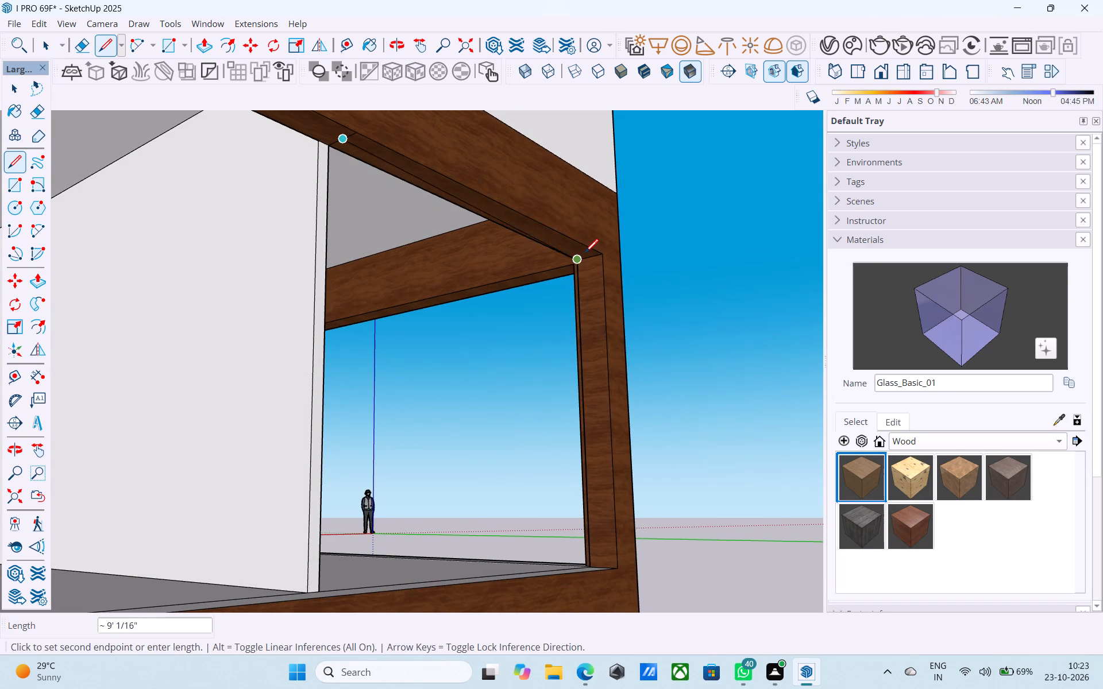
click(588, 258)
key(space)
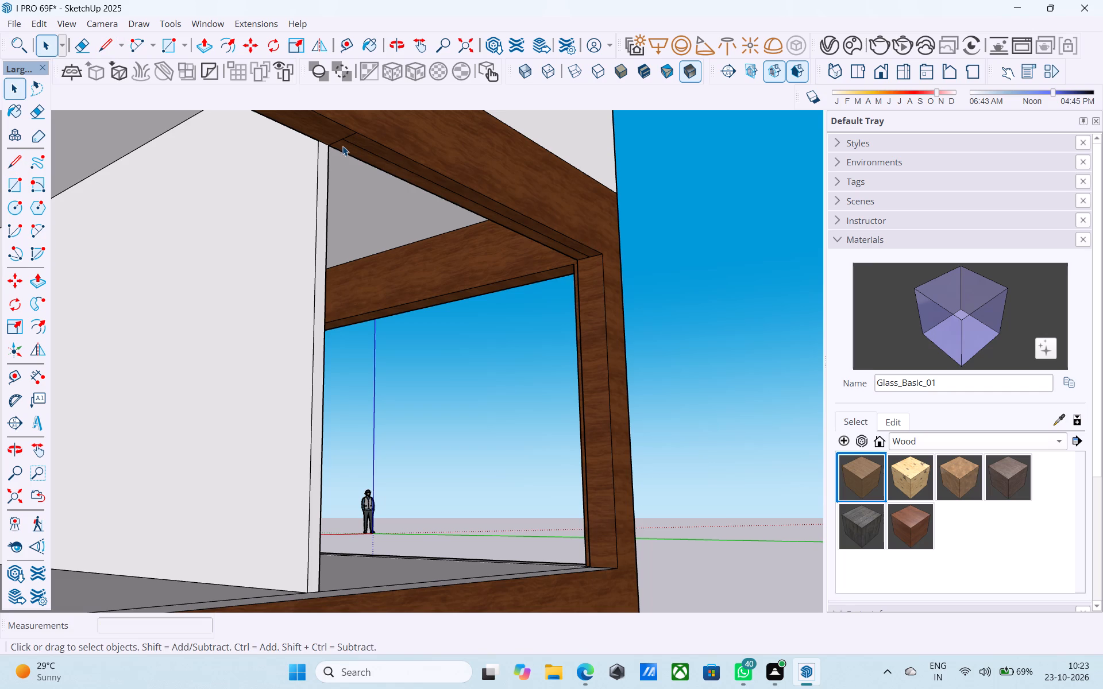
Push/Pull the inner half of that rail underside down 8' to the base, closing the rear half of the side opening.
click(341, 146)
key(p)
click(341, 146)
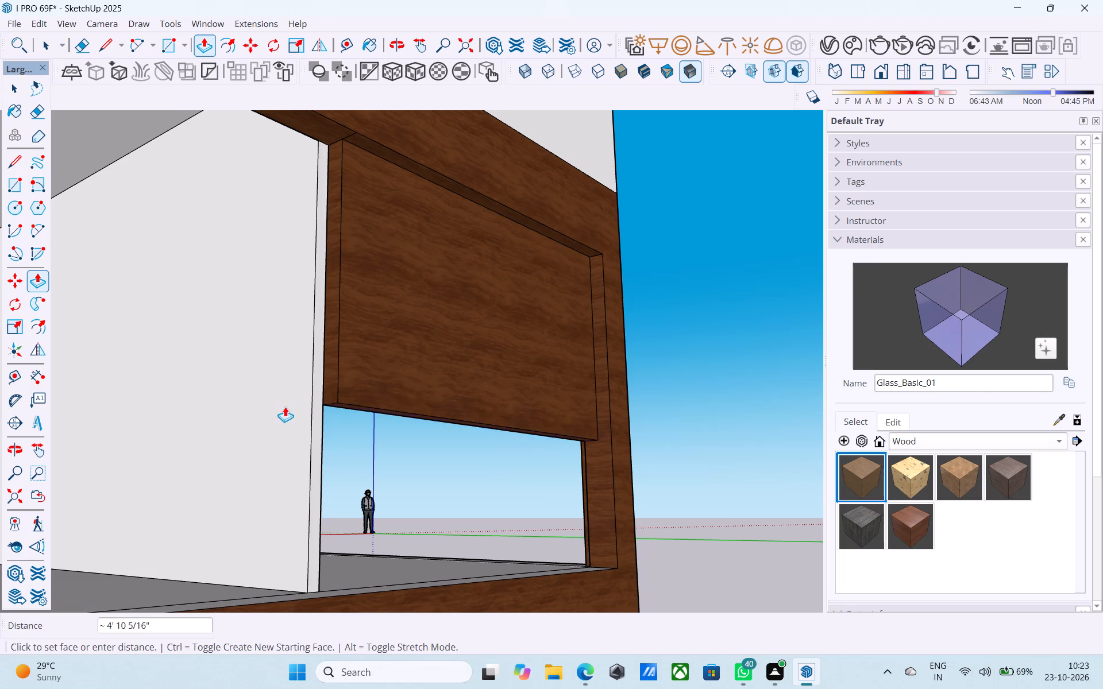
click(215, 585)
Draw an 8' vertical line down the middle of the rear corner post's inner face on the opposite side of the base.
scroll(354, 303, down, 2)
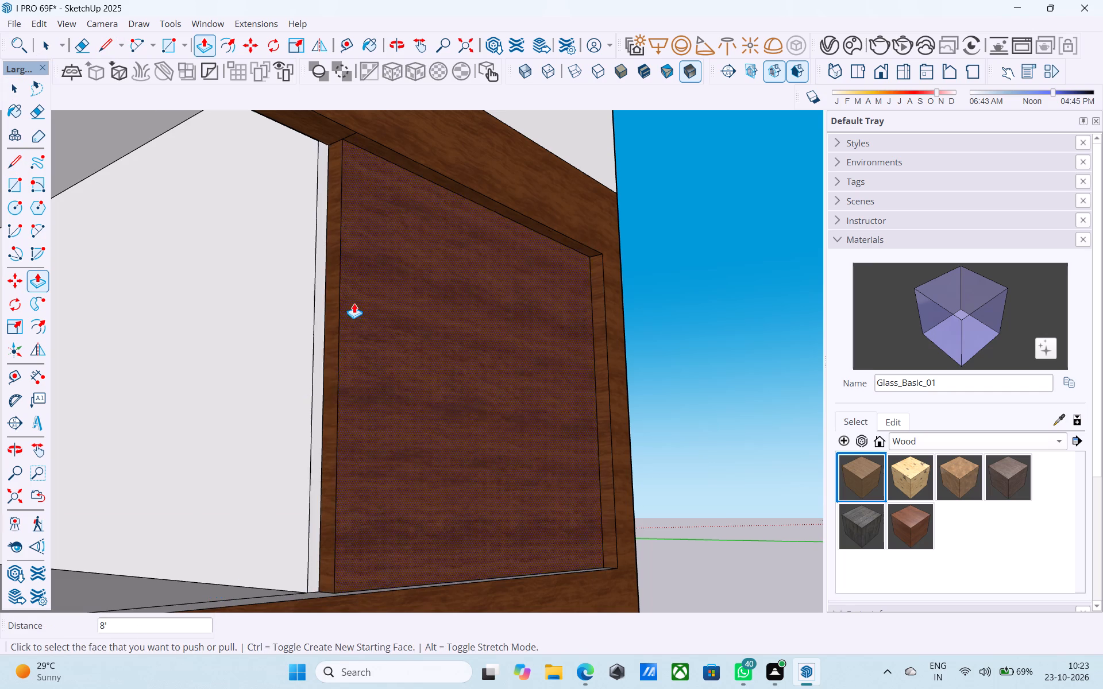
scroll(354, 303, down, 2)
middle_drag(354, 303, 666, 363)
scroll(559, 231, down, 8)
middle_drag(286, 262, 679, 318)
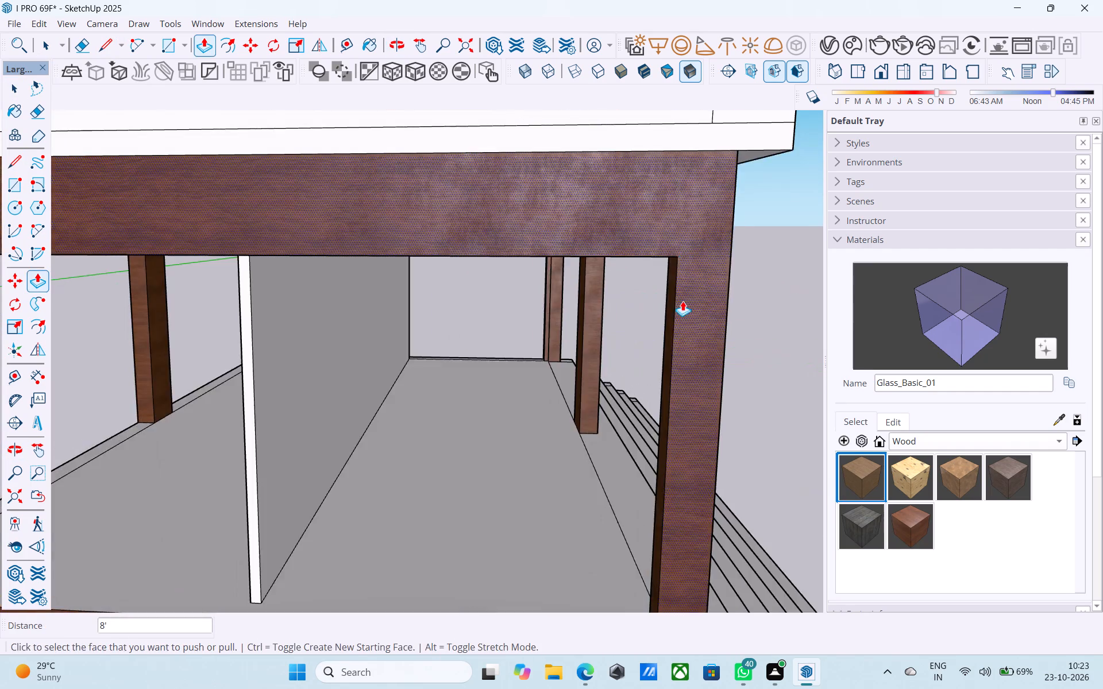
scroll(681, 248, down, 5)
middle_drag(342, 325, 260, 247)
middle_drag(124, 219, 300, 233)
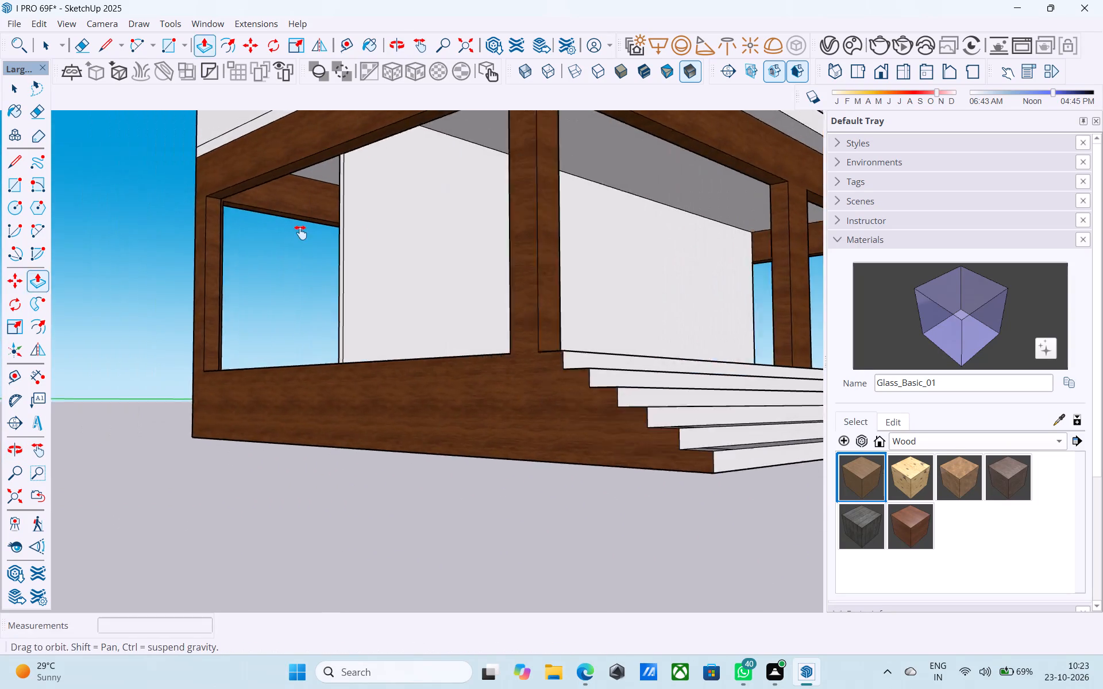
middle_drag(300, 233, 294, 230)
scroll(280, 224, up, 5)
middle_drag(278, 223, 257, 214)
scroll(257, 214, up, 10)
key(l)
middle_drag(273, 204, 269, 200)
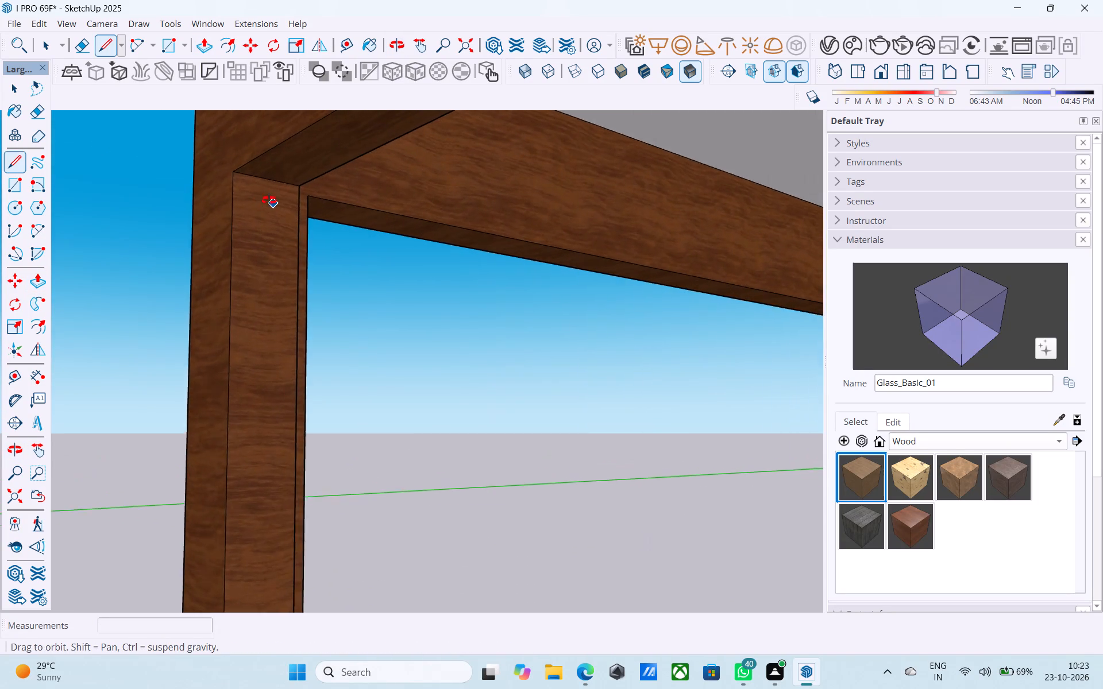
middle_drag(269, 200, 181, 191)
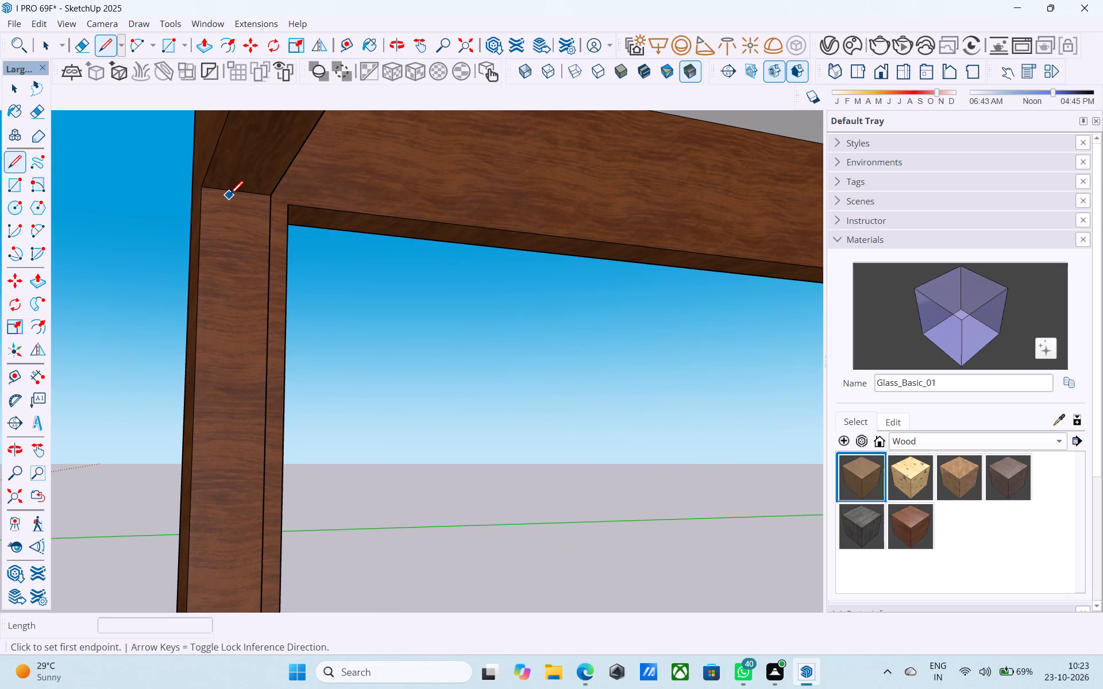
click(238, 195)
scroll(238, 195, down, 3)
middle_drag(252, 197, 425, 199)
scroll(425, 198, down, 7)
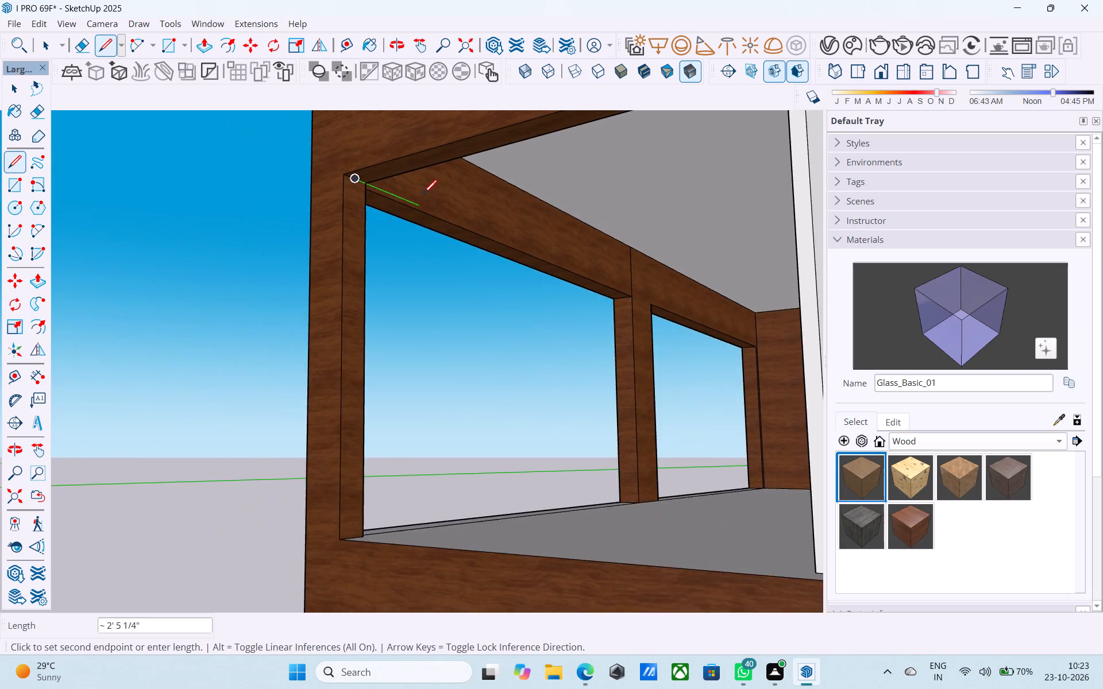
scroll(423, 195, down, 3)
middle_drag(402, 360, 358, 477)
scroll(358, 477, up, 6)
click(325, 527)
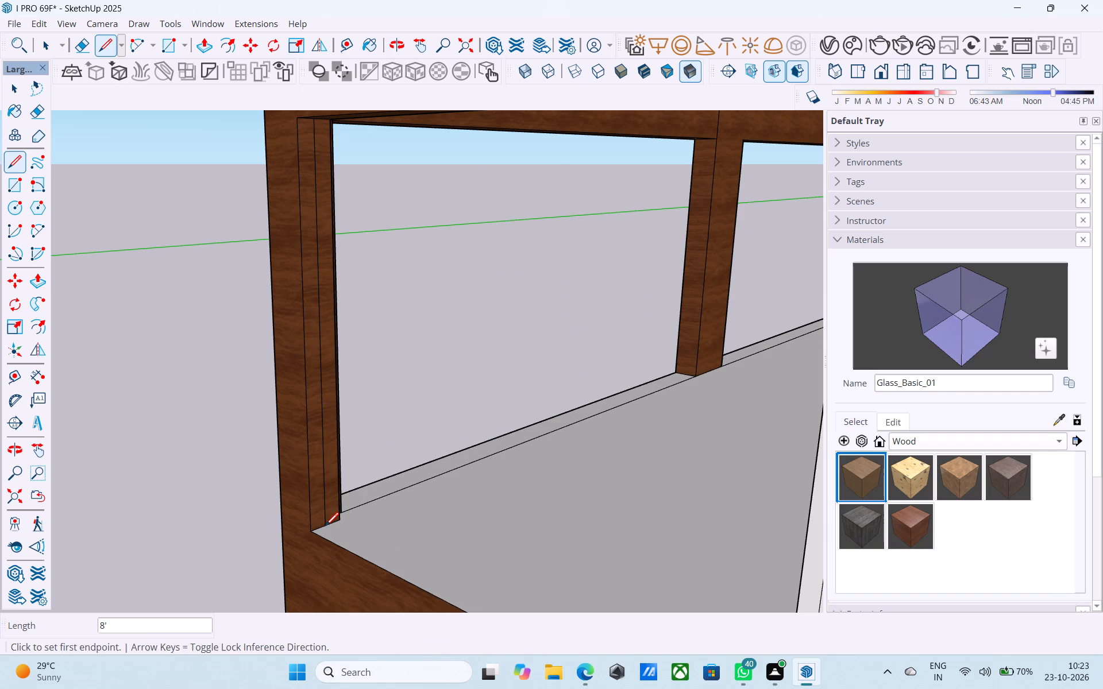
Push/Pull the inner half of that post face across the rear half of the side opening toward the central partition.
key(space)
click(333, 498)
key(p)
click(333, 498)
middle_drag(443, 508, 540, 490)
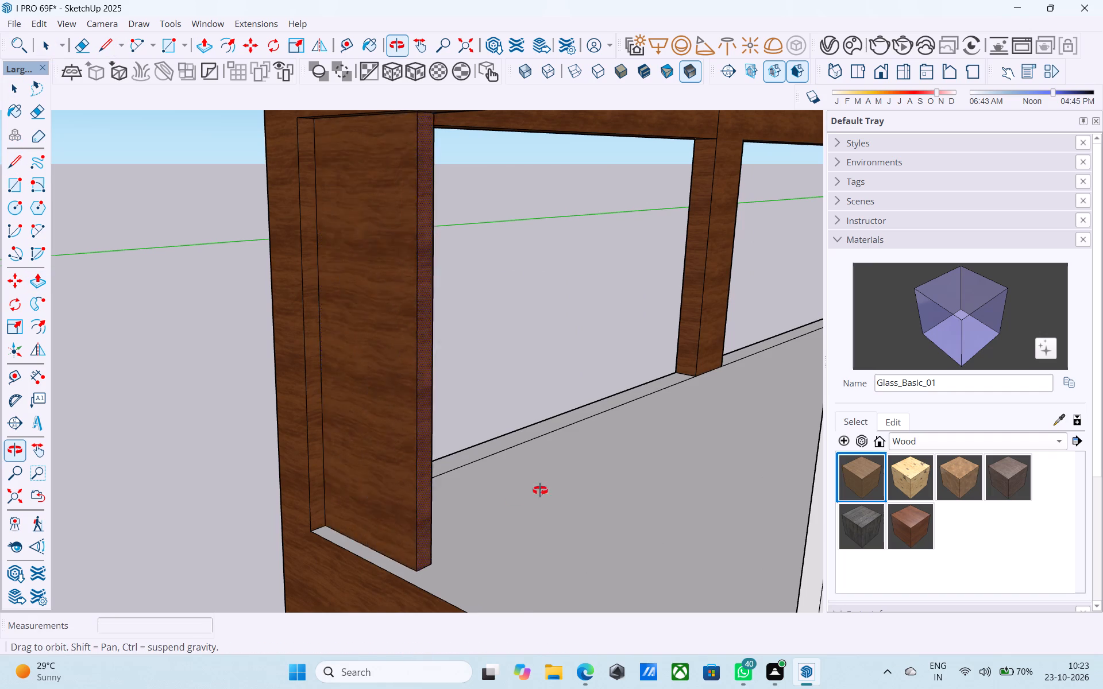
middle_drag(540, 490, 534, 544)
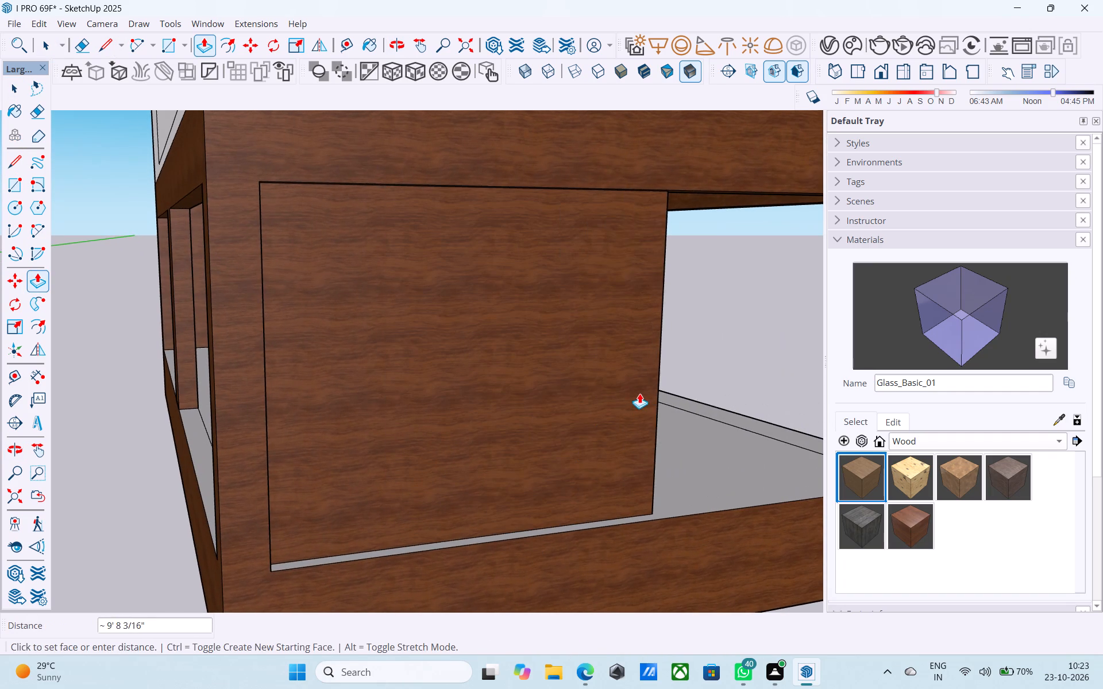
middle_drag(639, 393, 190, 458)
click(317, 449)
middle_drag(159, 489, 635, 484)
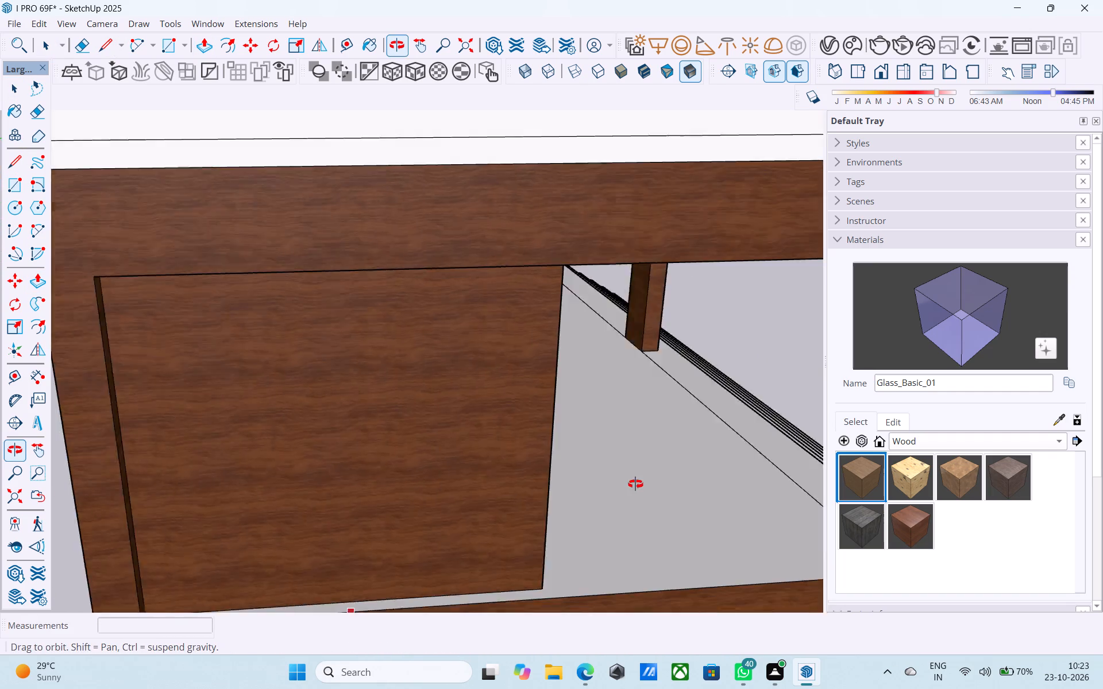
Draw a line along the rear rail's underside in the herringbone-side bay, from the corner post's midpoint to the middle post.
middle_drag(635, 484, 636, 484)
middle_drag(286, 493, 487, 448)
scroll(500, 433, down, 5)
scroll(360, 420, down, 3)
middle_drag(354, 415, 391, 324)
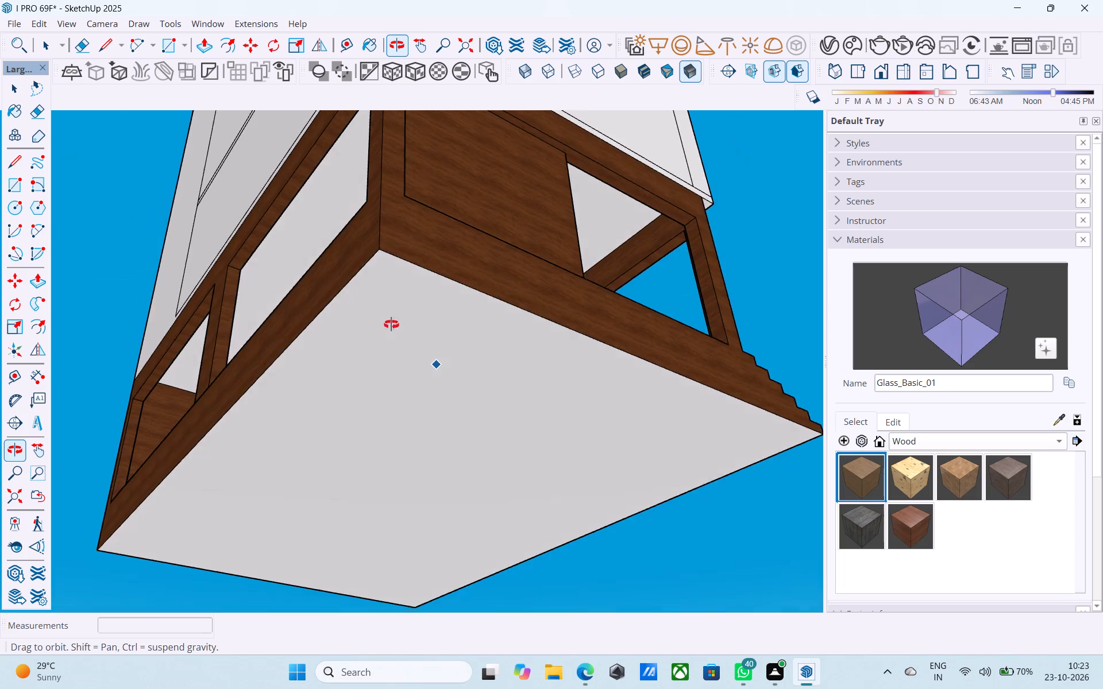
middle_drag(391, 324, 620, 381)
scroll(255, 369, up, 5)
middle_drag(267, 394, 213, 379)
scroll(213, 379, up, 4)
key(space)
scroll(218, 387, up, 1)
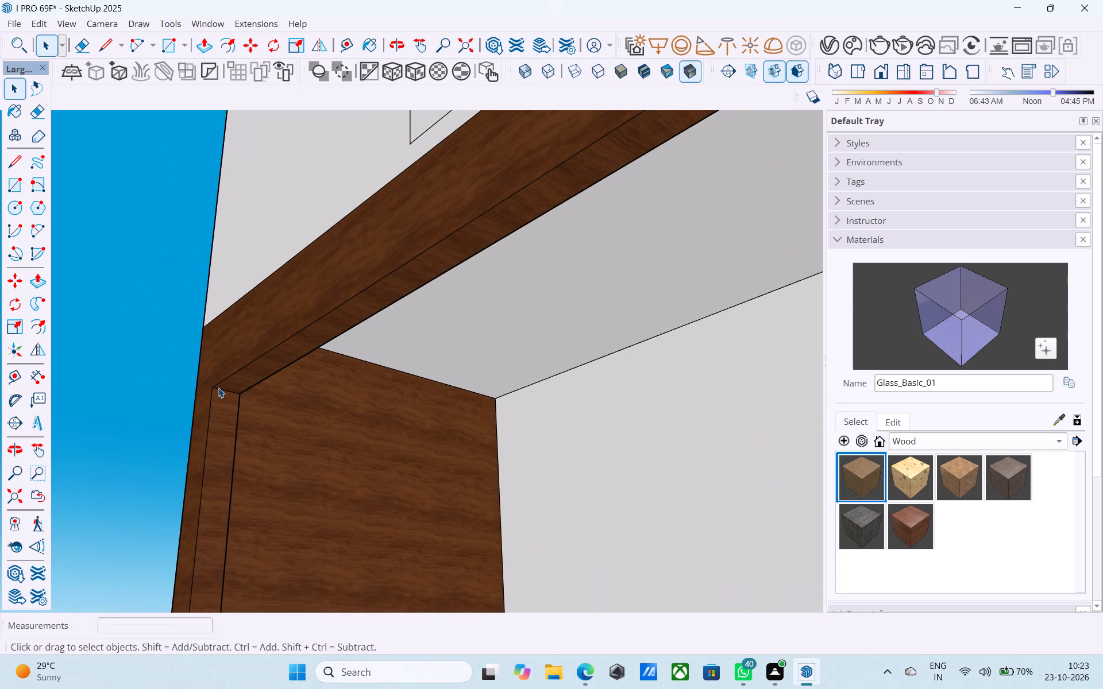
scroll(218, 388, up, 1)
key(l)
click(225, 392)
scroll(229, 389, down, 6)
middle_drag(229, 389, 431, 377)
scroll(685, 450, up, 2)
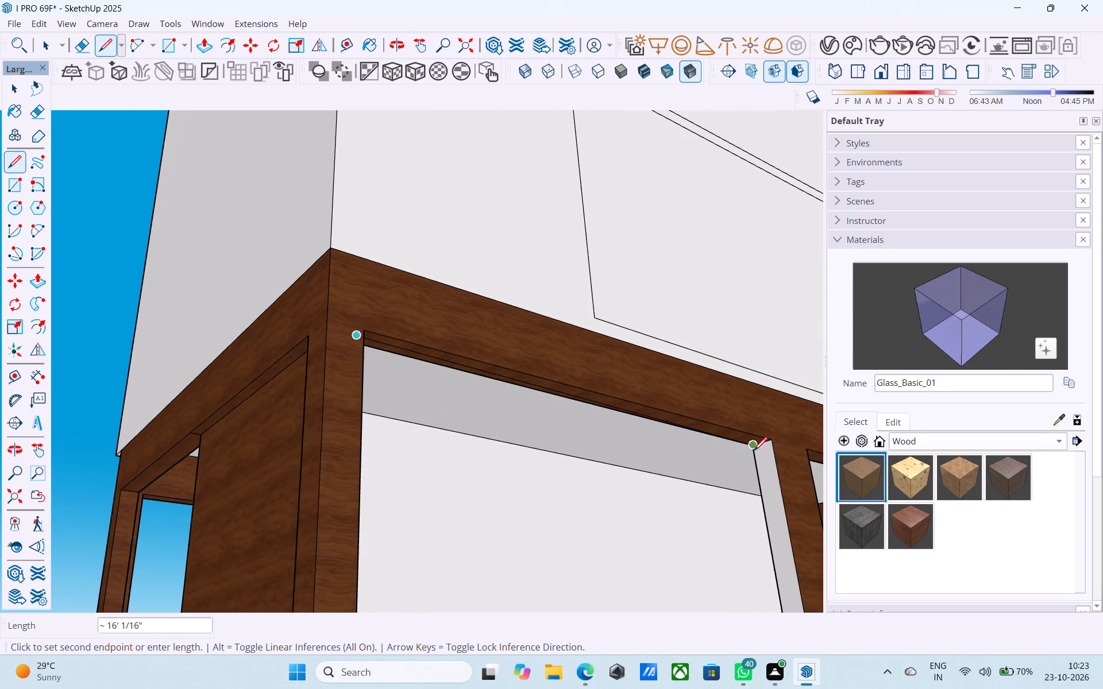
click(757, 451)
Draw a 16' line along the middle of that rail underside, from the middle post back to the corner post.
scroll(754, 451, up, 7)
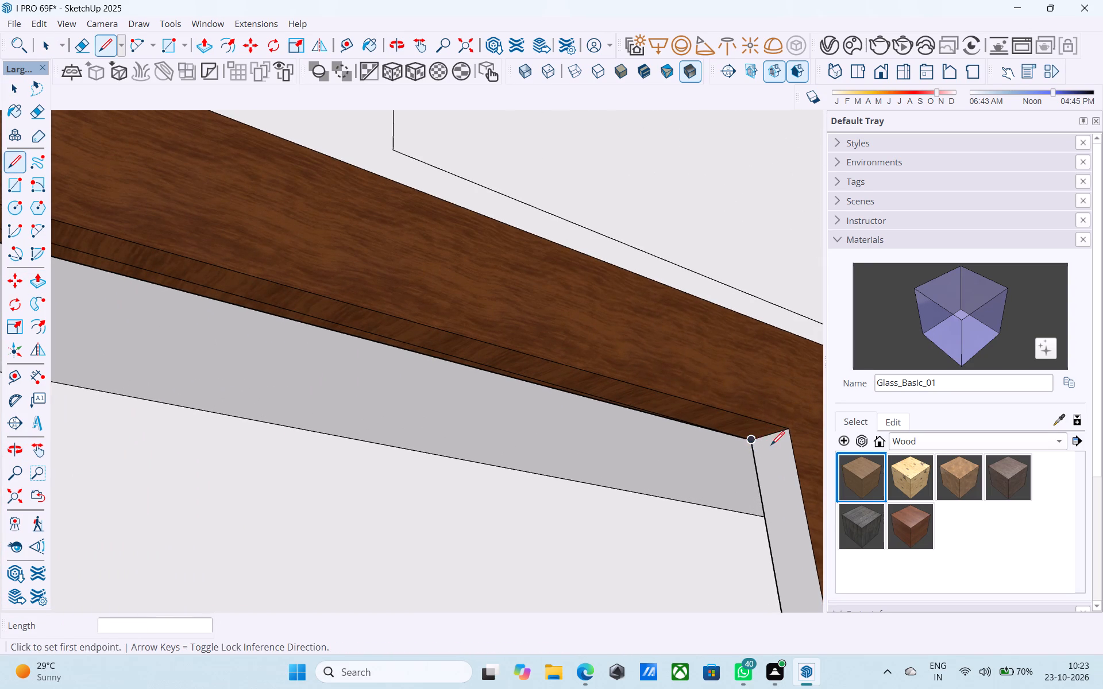
click(766, 439)
scroll(762, 435, down, 5)
middle_drag(707, 425, 814, 381)
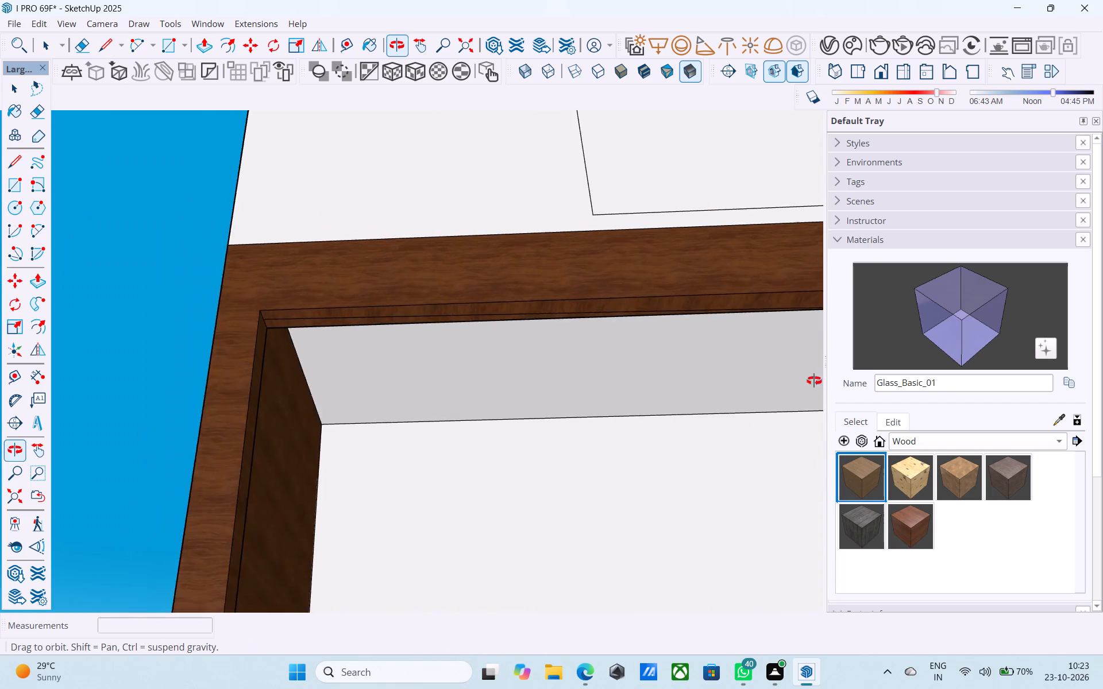
middle_drag(814, 381, 645, 373)
shift+middle_drag(307, 384, 699, 379)
scroll(404, 389, up, 11)
click(404, 389)
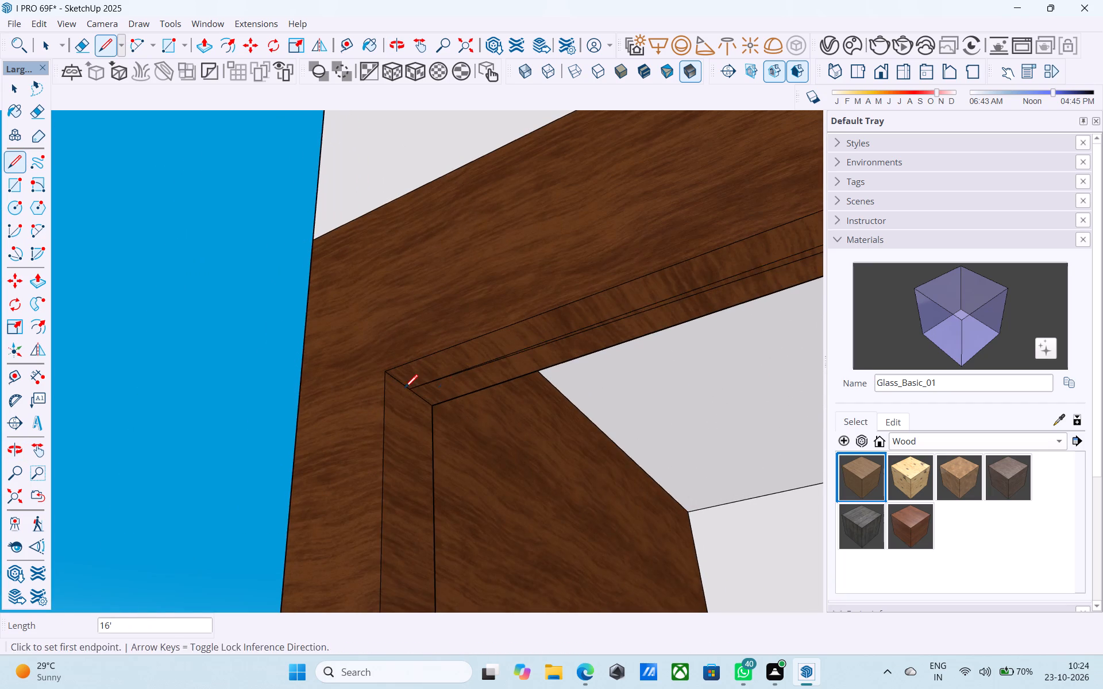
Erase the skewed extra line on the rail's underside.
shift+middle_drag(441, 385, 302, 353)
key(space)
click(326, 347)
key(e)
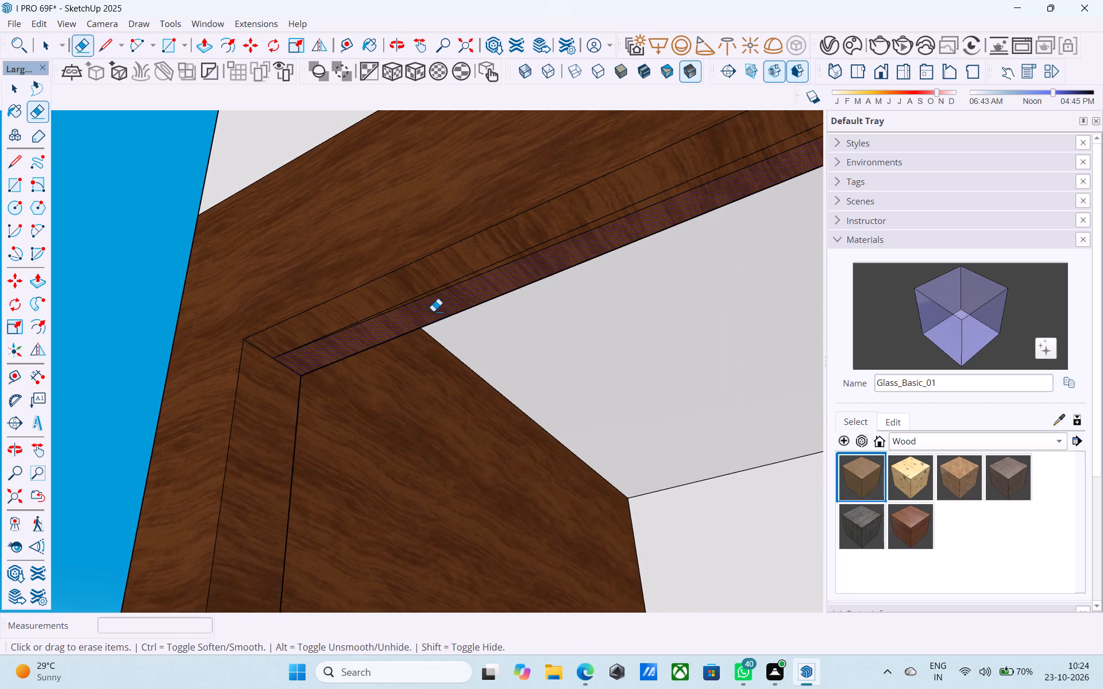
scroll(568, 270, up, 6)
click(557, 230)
Push/Pull the inner half of that rail underside down 8' to the base, closing the herringbone-side rear bay.
key(space)
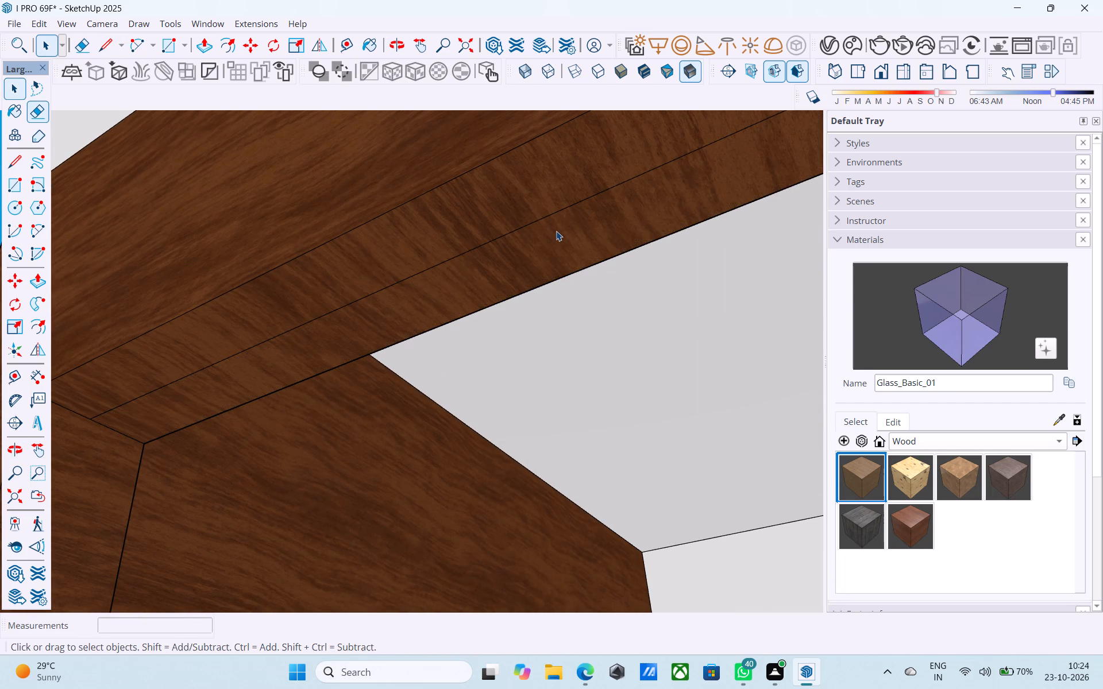
click(556, 231)
scroll(556, 233, down, 5)
key(p)
click(557, 235)
scroll(570, 282, down, 4)
middle_drag(576, 299, 629, 305)
scroll(442, 255, down, 9)
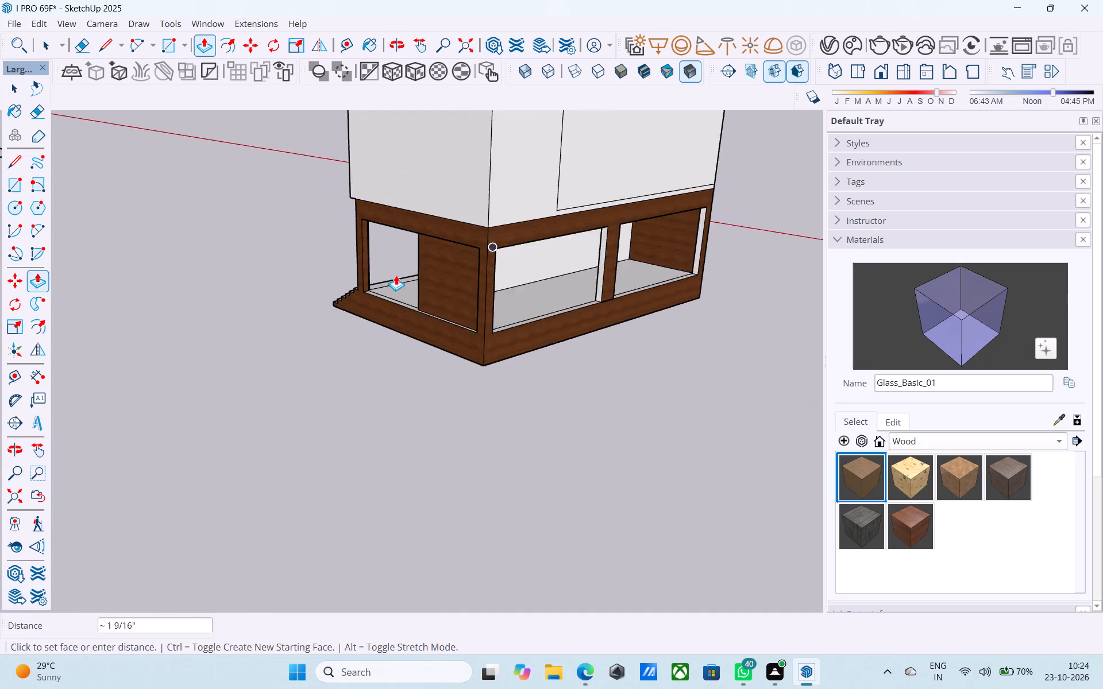
scroll(396, 275, down, 1)
shift+middle_drag(602, 331, 463, 349)
scroll(463, 349, up, 5)
middle_drag(414, 293, 505, 477)
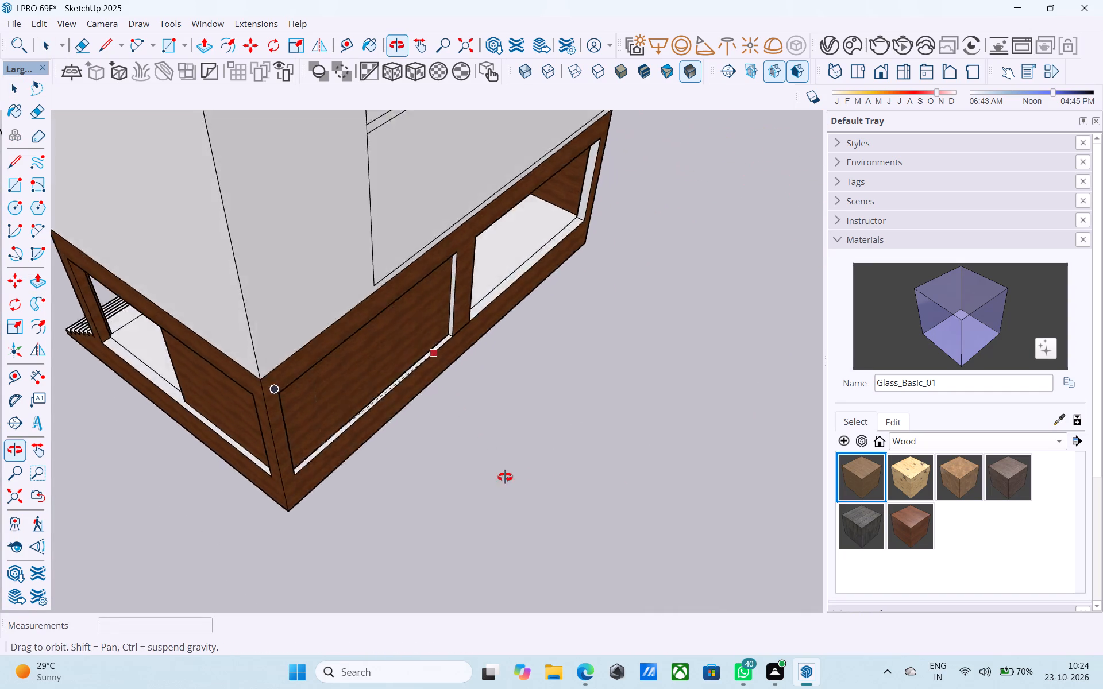
middle_drag(505, 477, 522, 501)
scroll(489, 491, up, 7)
click(304, 423)
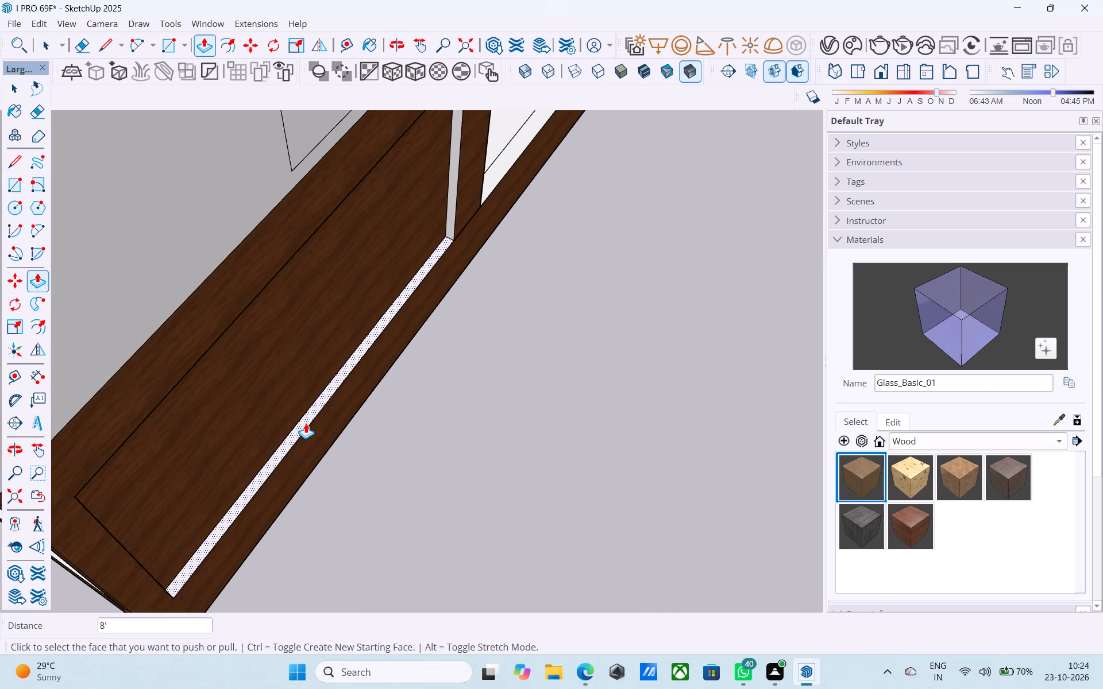
Draw a line along the rear rail's underside across the other rear bay, from one post to the other.
scroll(306, 423, down, 5)
middle_drag(307, 427, 245, 276)
scroll(268, 311, down, 4)
middle_drag(299, 389, 67, 256)
middle_drag(449, 244, 380, 227)
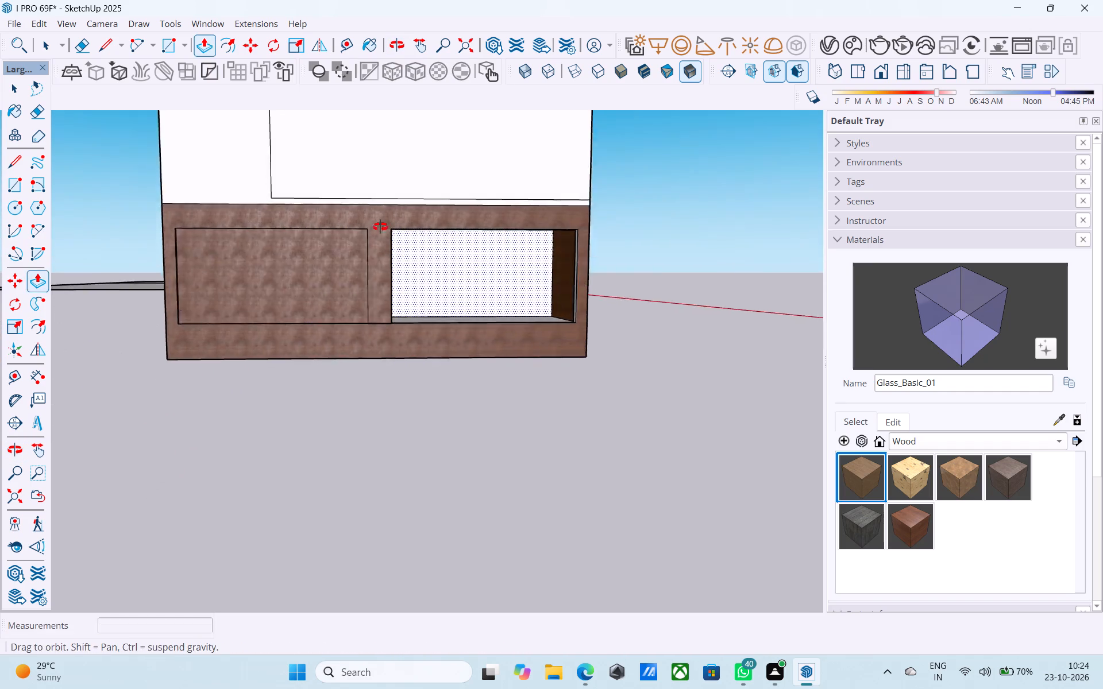
middle_drag(380, 227, 235, 194)
scroll(279, 204, up, 5)
middle_drag(438, 238, 346, 197)
scroll(281, 196, up, 4)
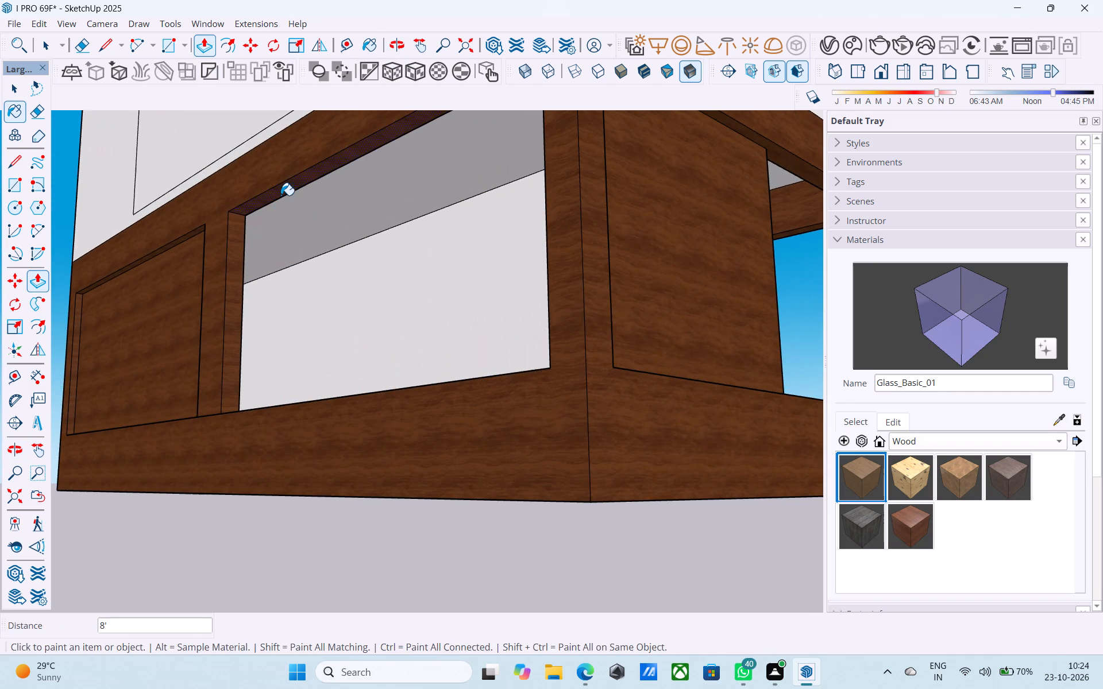
key(b)
key(space)
text(L)
scroll(263, 215, up, 4)
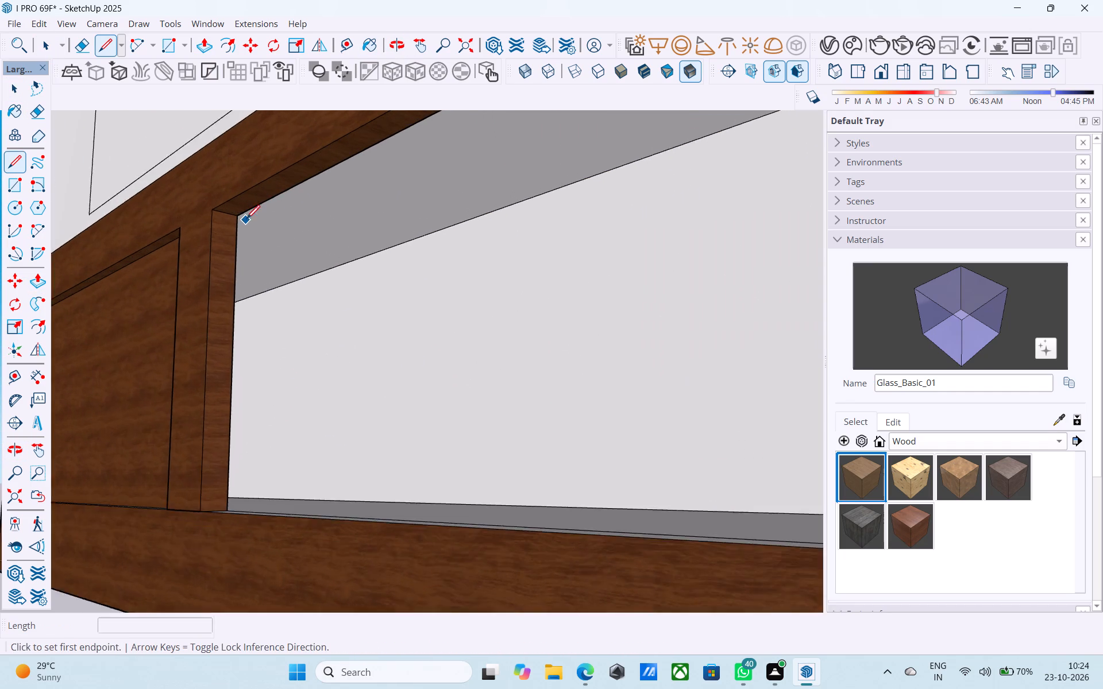
scroll(246, 220, up, 2)
click(219, 211)
scroll(219, 211, down, 5)
shift+middle_drag(266, 227, 558, 242)
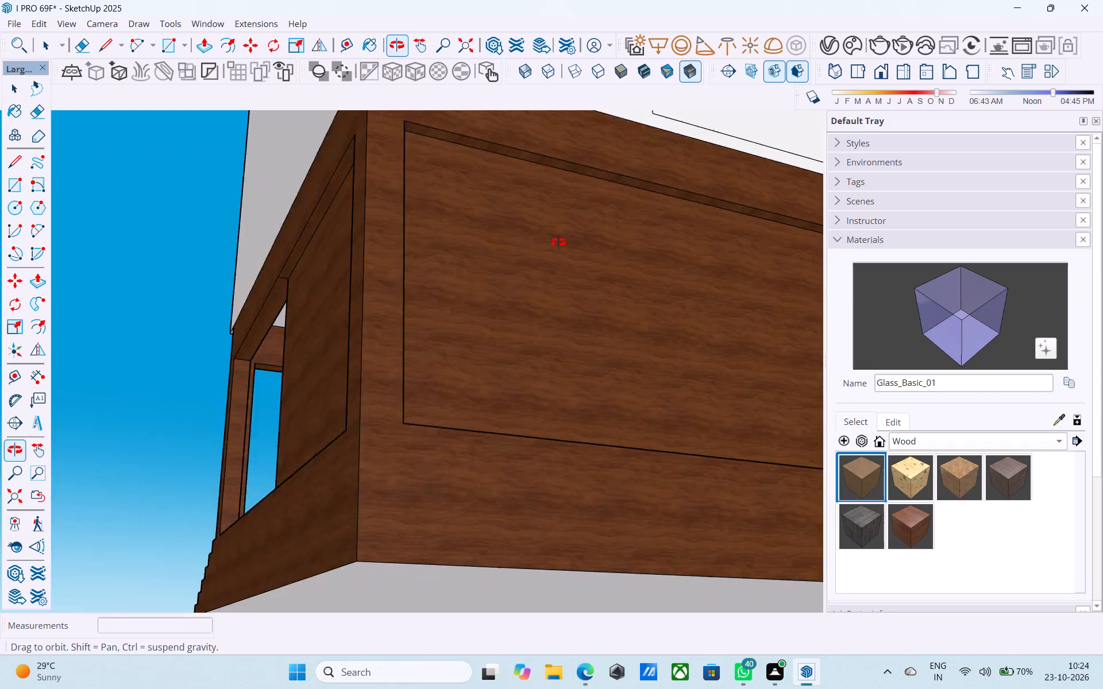
shift+middle_drag(558, 242, 114, 247)
shift+middle_drag(541, 319, 313, 289)
scroll(559, 376, up, 7)
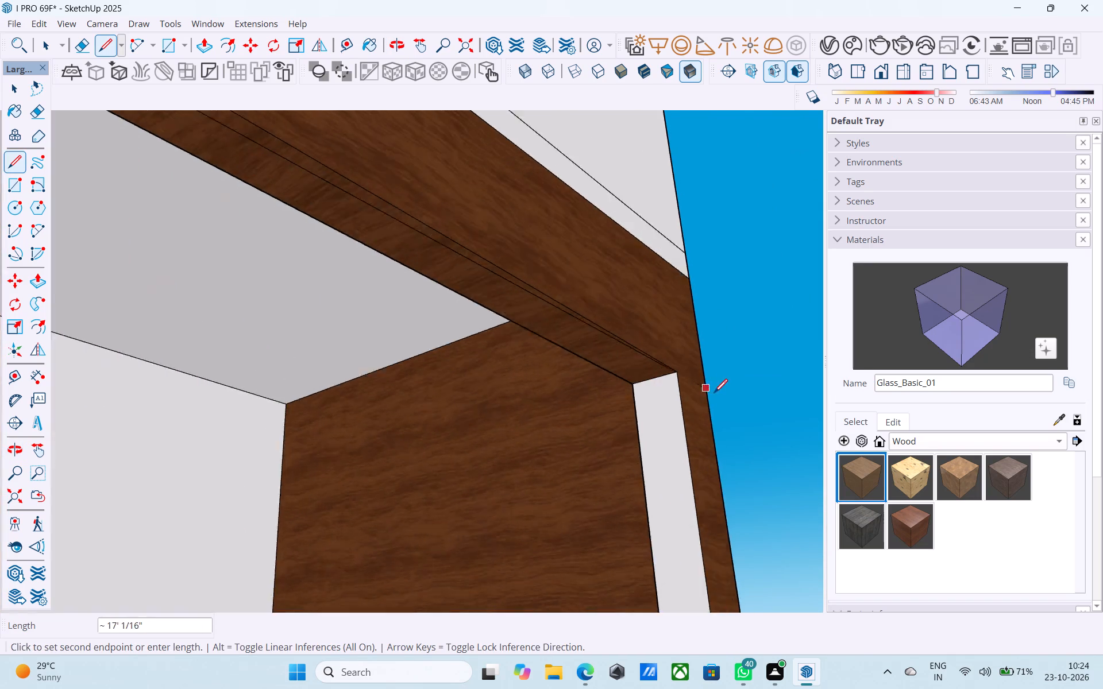
scroll(714, 394, up, 2)
scroll(664, 390, down, 6)
scroll(610, 386, up, 1)
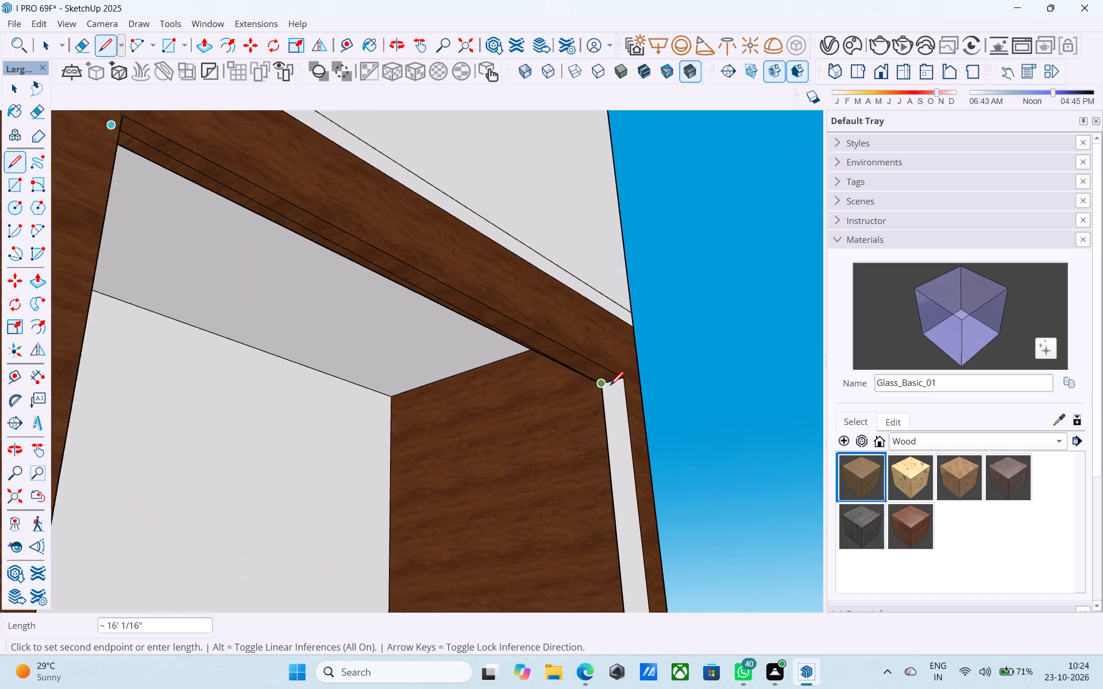
scroll(610, 386, up, 5)
click(611, 385)
Push/Pull the inner strip of that rail underside down 8' to the base, closing the second rear bay.
key(space)
click(595, 374)
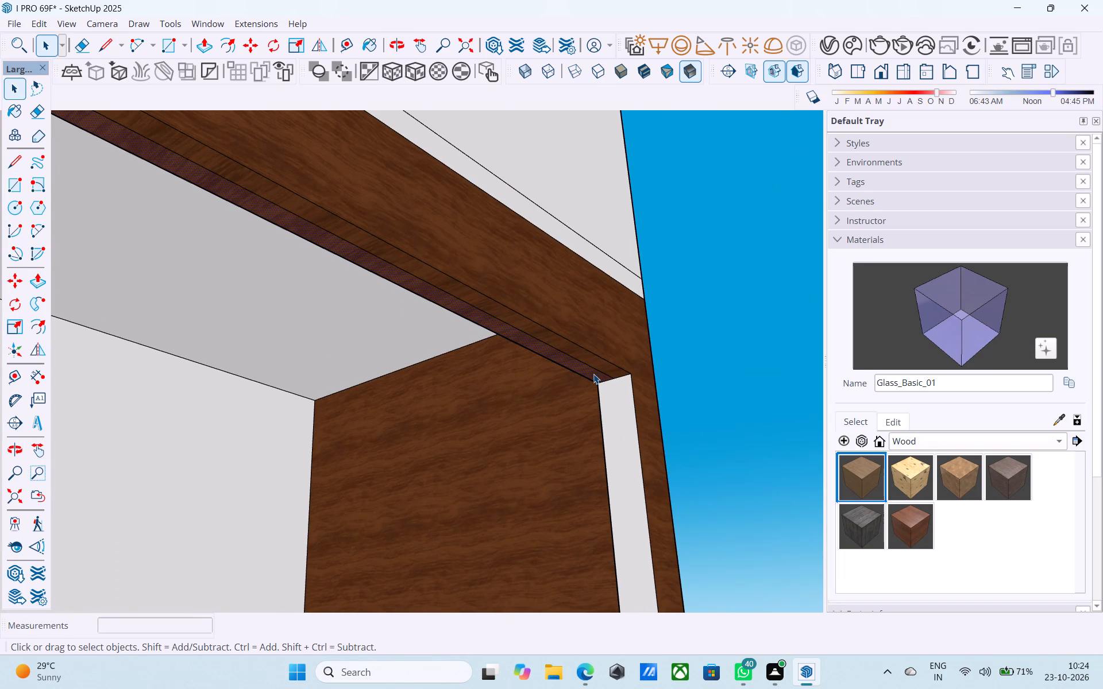
key(p)
click(593, 374)
scroll(601, 408, down, 14)
middle_drag(587, 393, 564, 576)
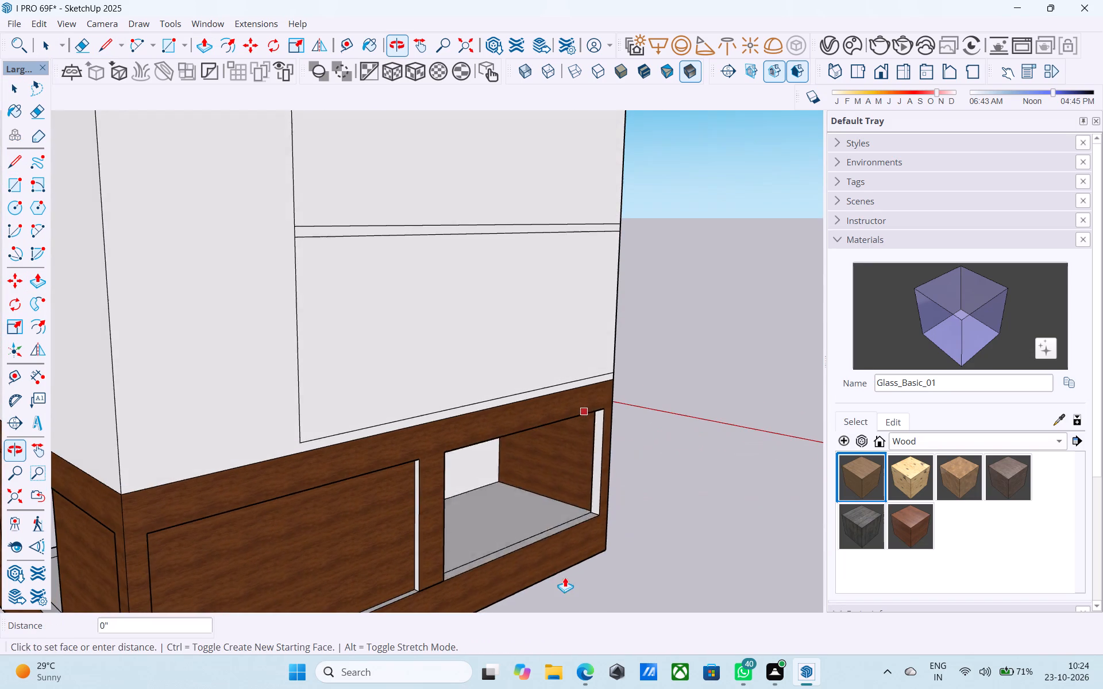
click(541, 552)
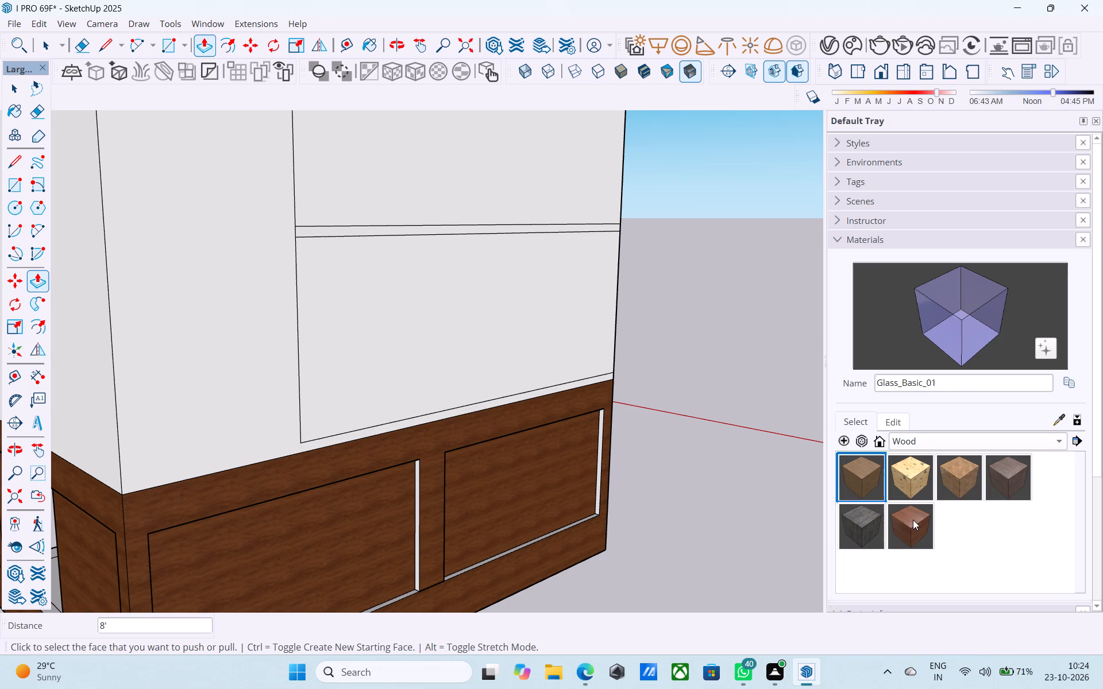
Paint the bare post sides and bottom ledges of both rear bays with Wood_Veneer_15_1K.
click(912, 520)
scroll(435, 509, up, 8)
click(404, 489)
scroll(386, 475, down, 6)
scroll(646, 439, up, 5)
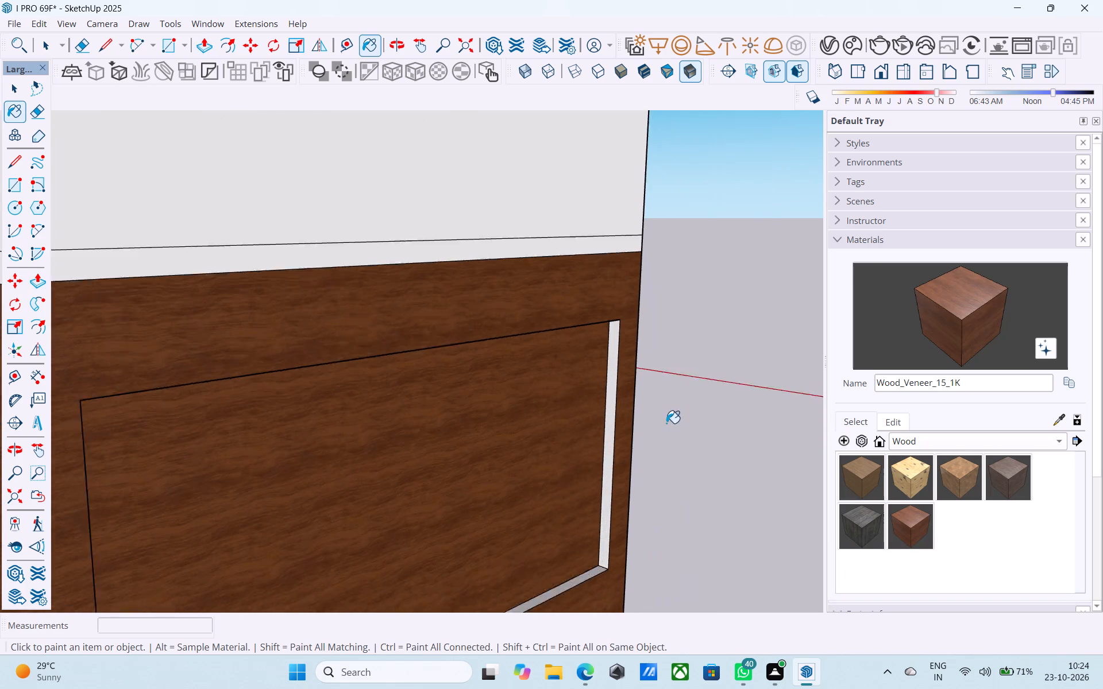
click(603, 399)
scroll(566, 258, down, 5)
scroll(541, 506, up, 6)
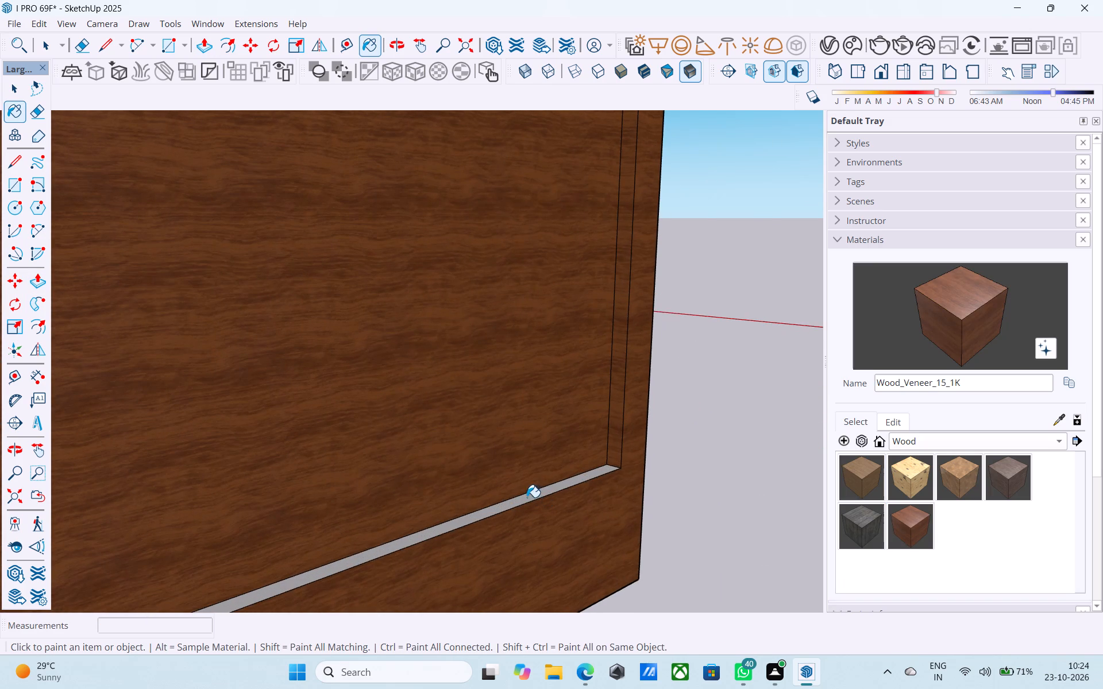
click(527, 497)
scroll(662, 333, down, 3)
scroll(664, 328, up, 1)
scroll(665, 327, down, 2)
scroll(667, 322, up, 1)
scroll(669, 319, down, 7)
middle_drag(488, 415, 223, 522)
scroll(288, 462, up, 8)
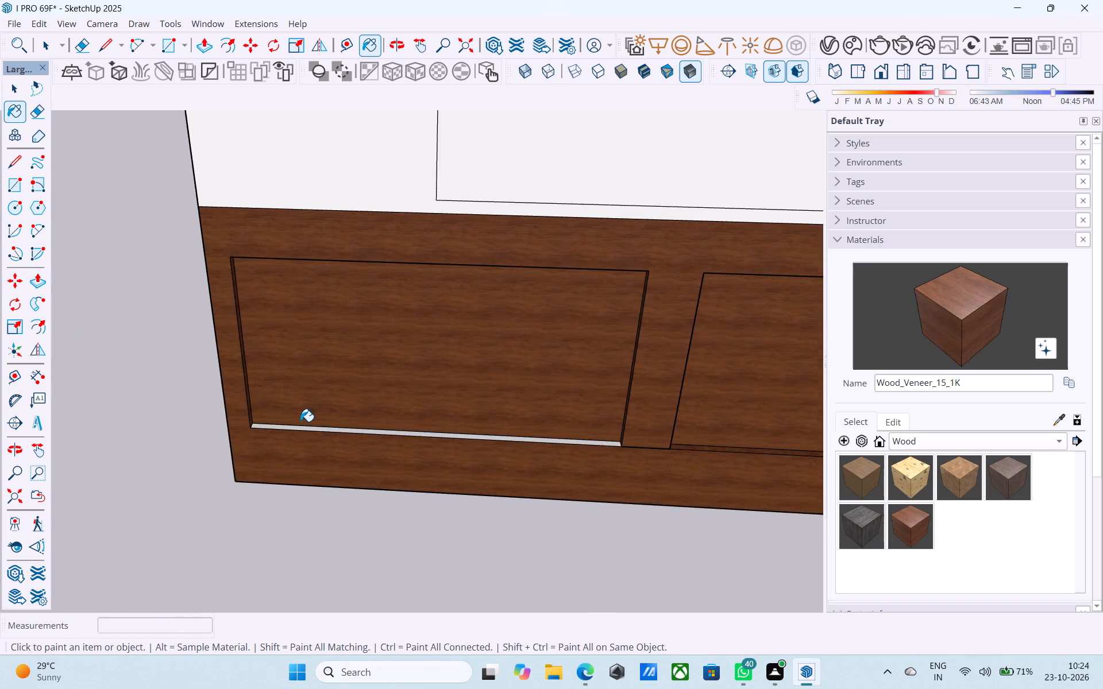
scroll(300, 421, up, 5)
click(287, 435)
Paint the bottom ledge of the herringbone-side opening with Wood_Veneer_15_1K.
middle_drag(292, 429, 610, 359)
scroll(612, 358, down, 5)
middle_drag(603, 353, 584, 384)
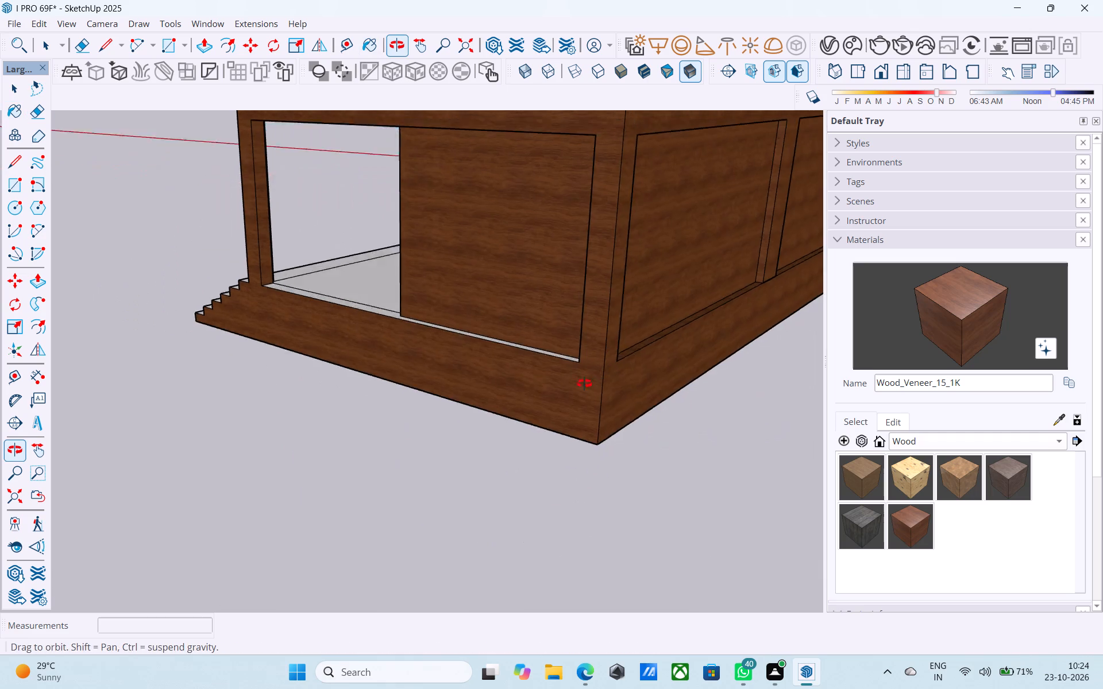
middle_drag(584, 384, 563, 456)
scroll(551, 422, up, 5)
click(476, 423)
On the opposite side, draw an 8' 9" line on the base from the side panel's front corner to the front post.
middle_drag(441, 419, 720, 390)
scroll(730, 382, down, 11)
middle_drag(335, 469, 506, 455)
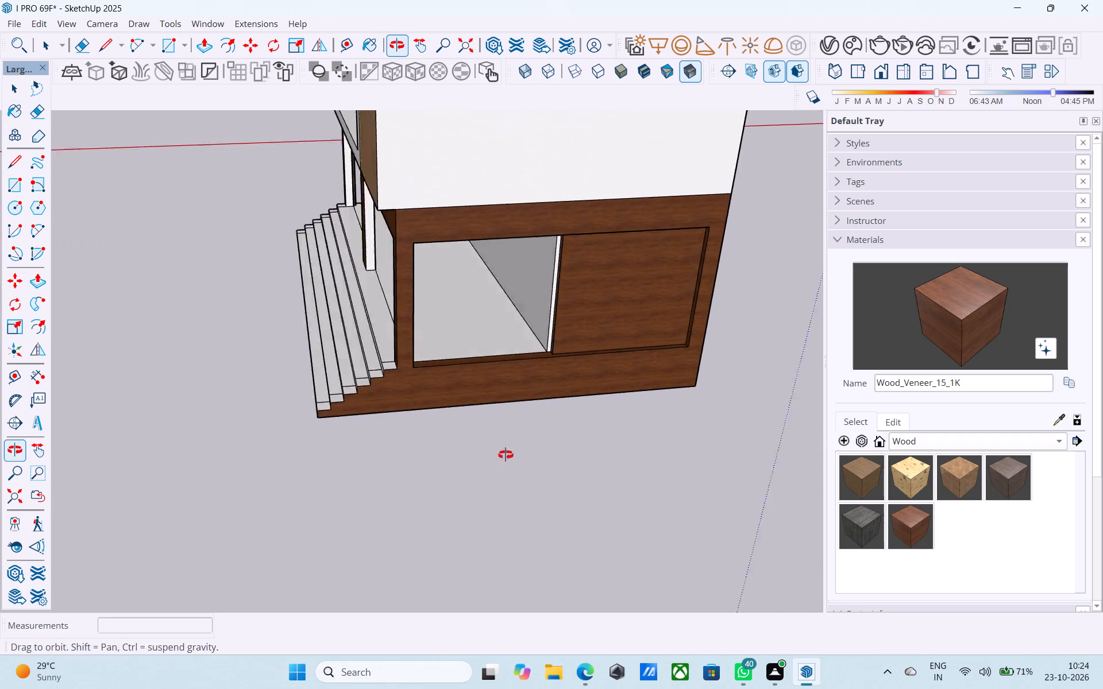
middle_drag(506, 455, 738, 412)
middle_drag(511, 323, 736, 328)
scroll(804, 308, down, 5)
middle_drag(347, 332, 473, 346)
scroll(455, 344, up, 11)
middle_drag(205, 315, 202, 391)
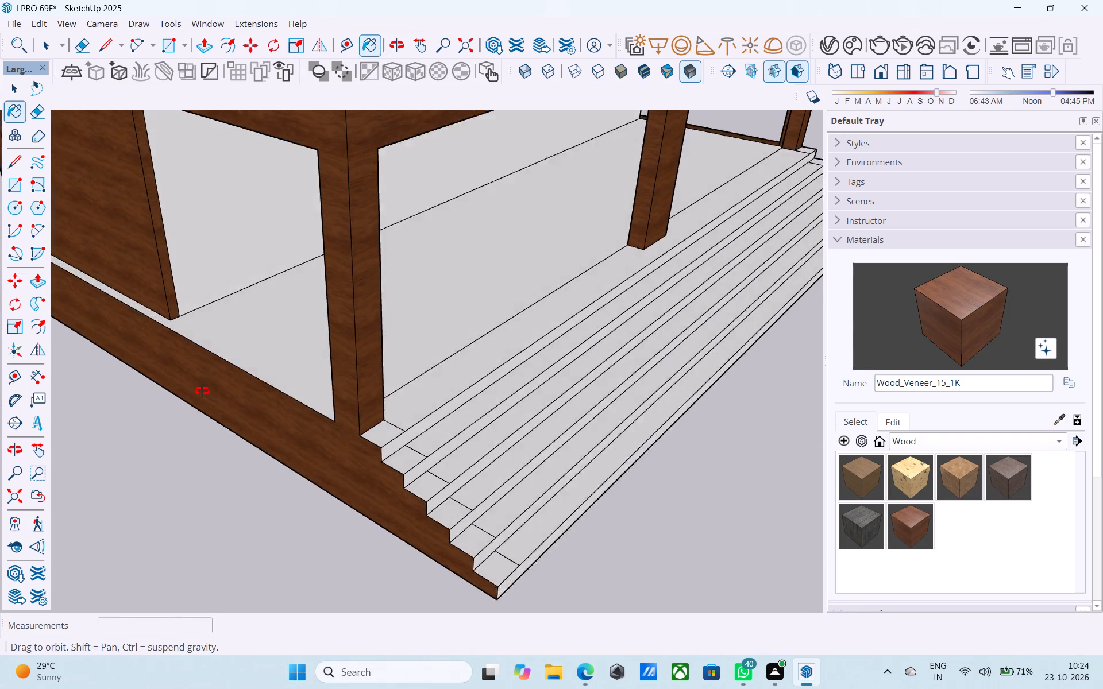
middle_drag(202, 391, 421, 451)
key(l)
scroll(250, 409, up, 5)
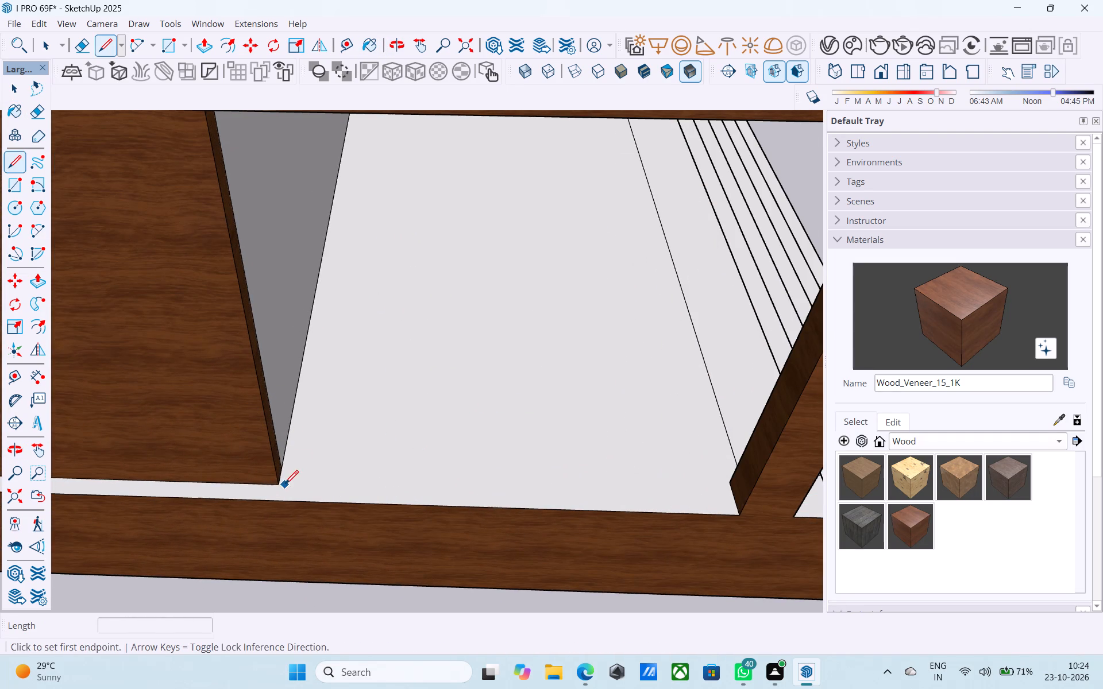
click(279, 484)
middle_drag(299, 481, 401, 465)
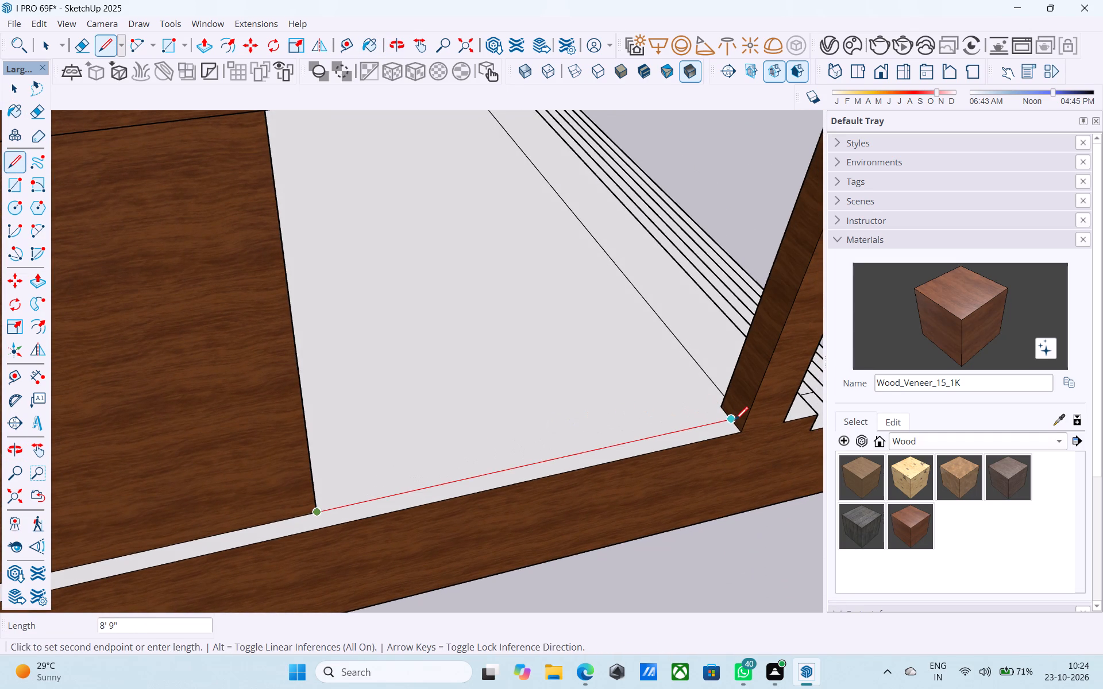
click(735, 421)
Paint the bottom ledge strip of that side opening with Wood_Veneer_15_1K.
key(space)
drag(888, 362, 851, 381)
click(978, 326)
scroll(188, 550, up, 2)
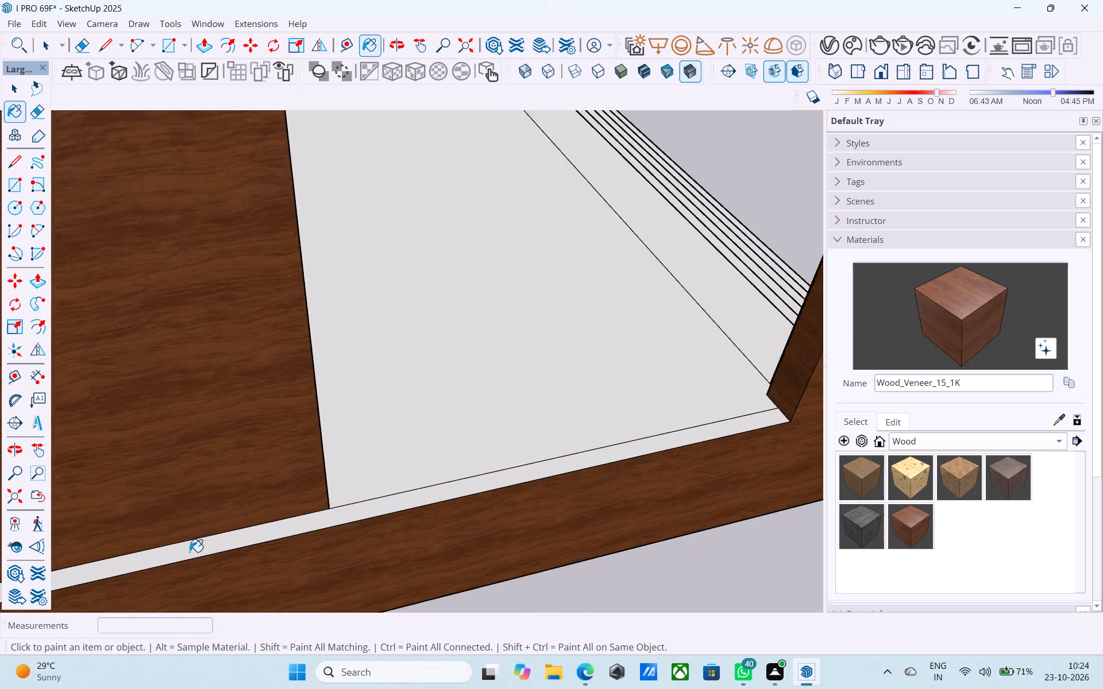
scroll(190, 552, up, 2)
click(190, 552)
scroll(291, 482, down, 12)
middle_drag(485, 439, 406, 415)
Save the model.
key(ctrl+s)
Offset the outline of the central partition's front face inward by 1'.
scroll(391, 405, down, 4)
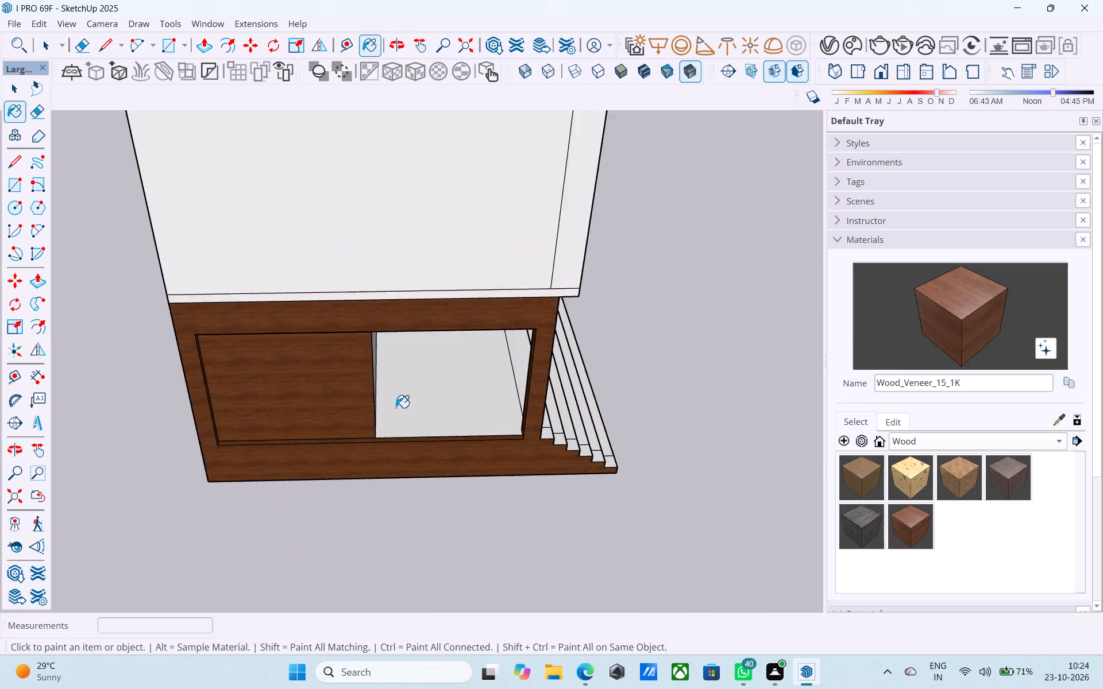
scroll(396, 408, down, 2)
key(space)
middle_drag(426, 440, 322, 355)
scroll(276, 310, down, 6)
middle_drag(421, 396, 229, 269)
shift+middle_drag(350, 253, 257, 310)
middle_drag(390, 377, 371, 369)
scroll(384, 374, up, 5)
middle_drag(418, 364, 349, 408)
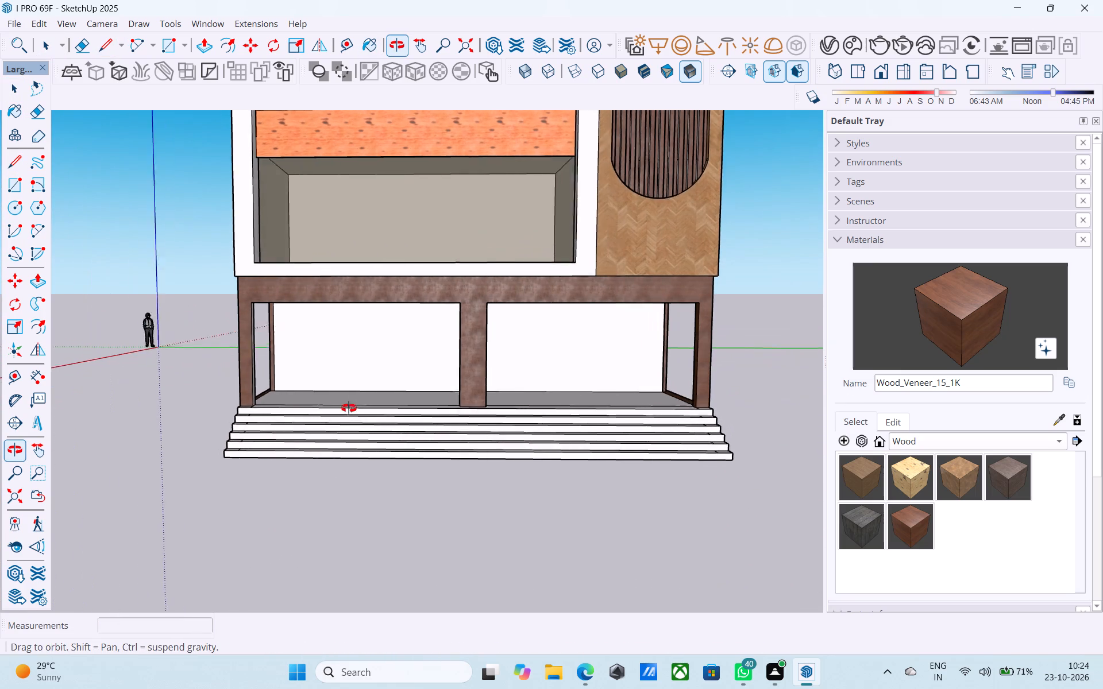
middle_drag(349, 408, 350, 408)
click(357, 368)
key(f)
click(357, 366)
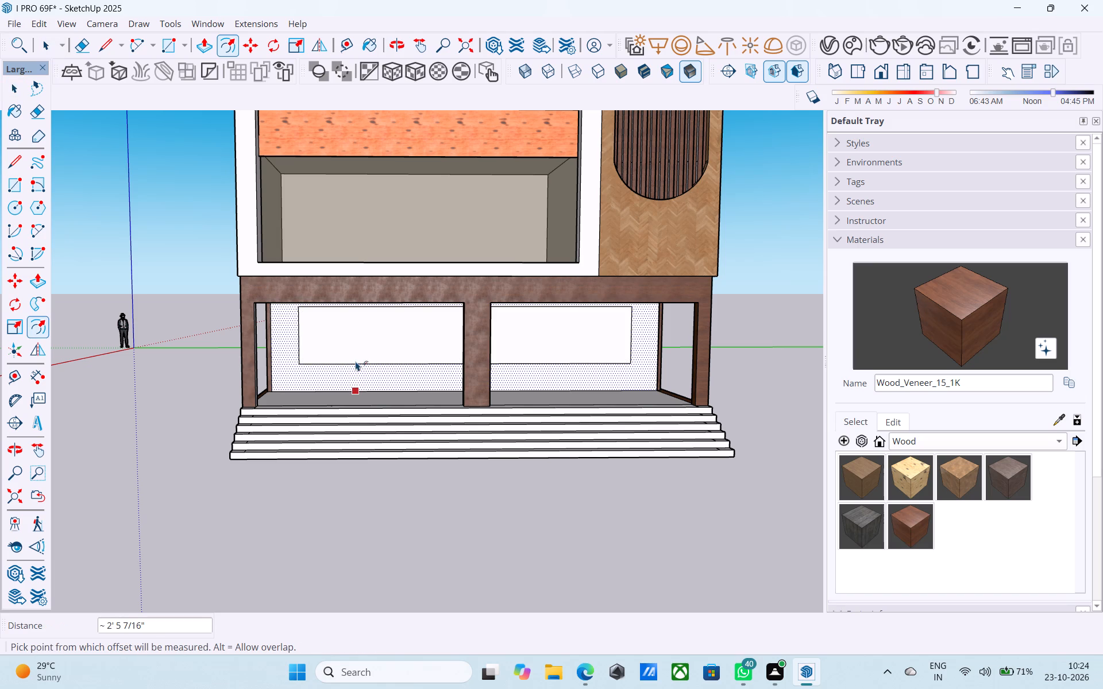
text(1')
key(Return)
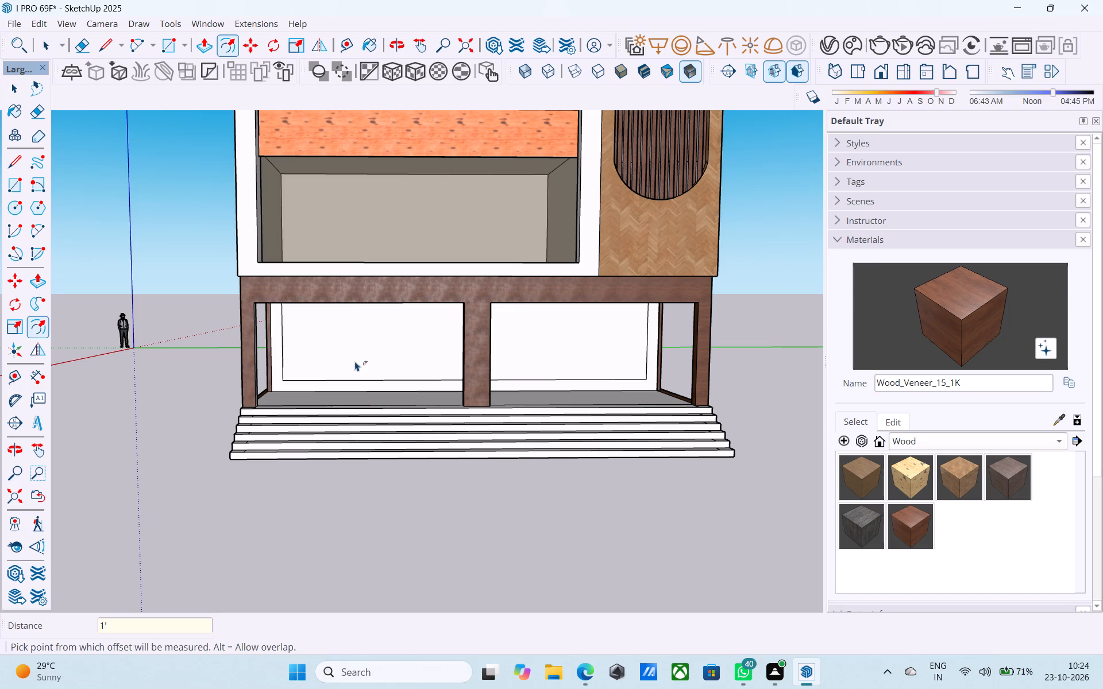
Draw 1' vertical lines from both lower corners of the offset outline down to the partition's bottom edge.
key(space)
middle_drag(269, 337, 259, 260)
scroll(294, 293, up, 3)
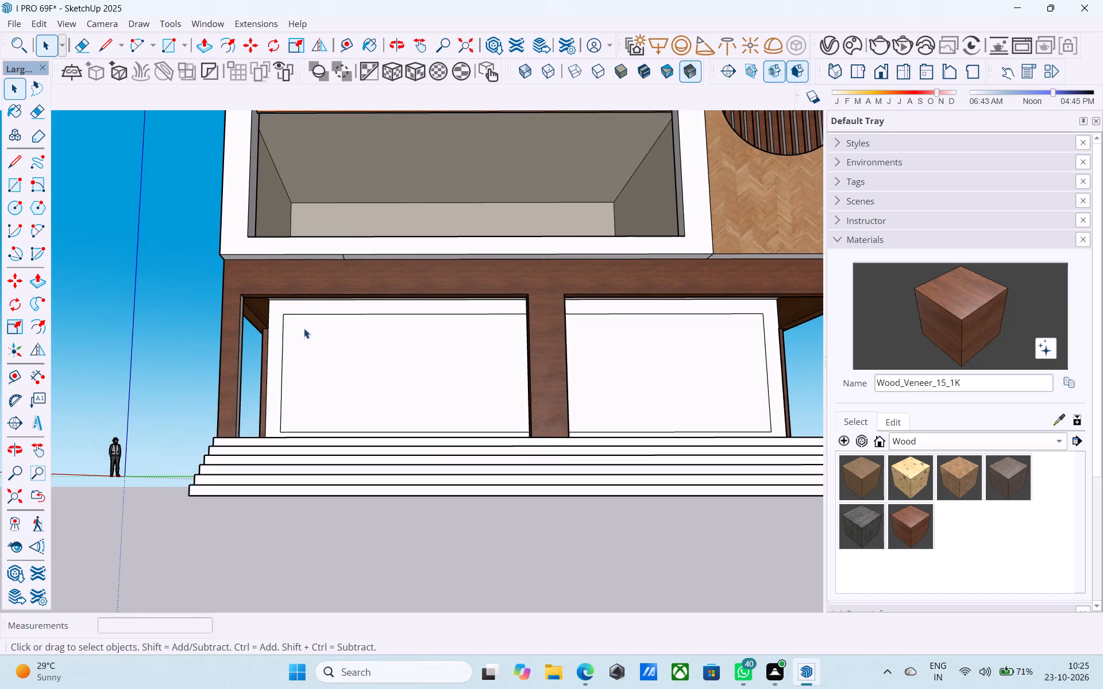
middle_drag(302, 362, 307, 421)
scroll(307, 423, up, 2)
scroll(307, 424, down, 3)
key(l)
scroll(307, 424, up, 1)
click(282, 424)
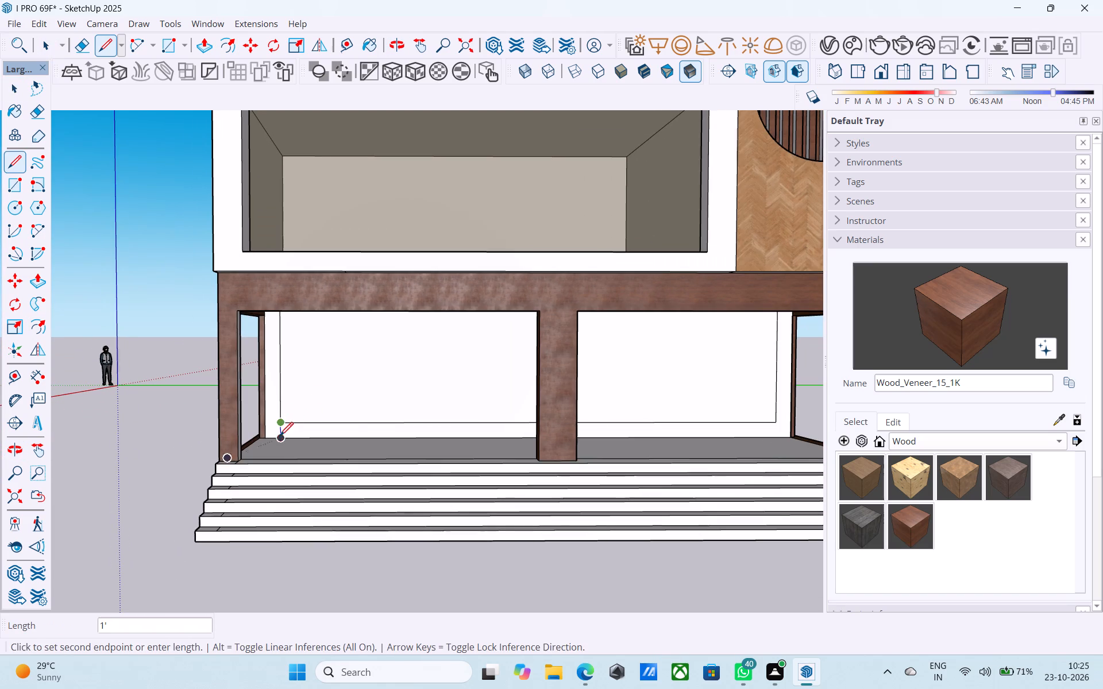
click(279, 438)
scroll(214, 409, down, 6)
scroll(484, 423, up, 8)
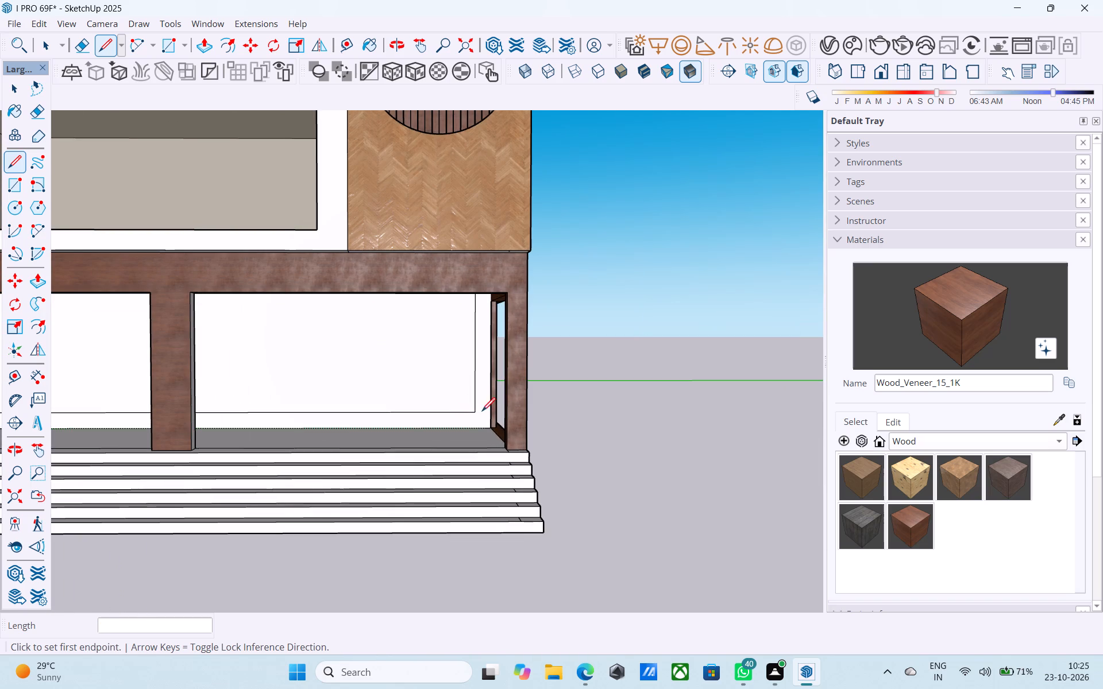
click(475, 412)
click(477, 427)
Erase the offset outline's bottom edge on the central partition's front face so the inner area reaches the floor.
key(space)
key(e)
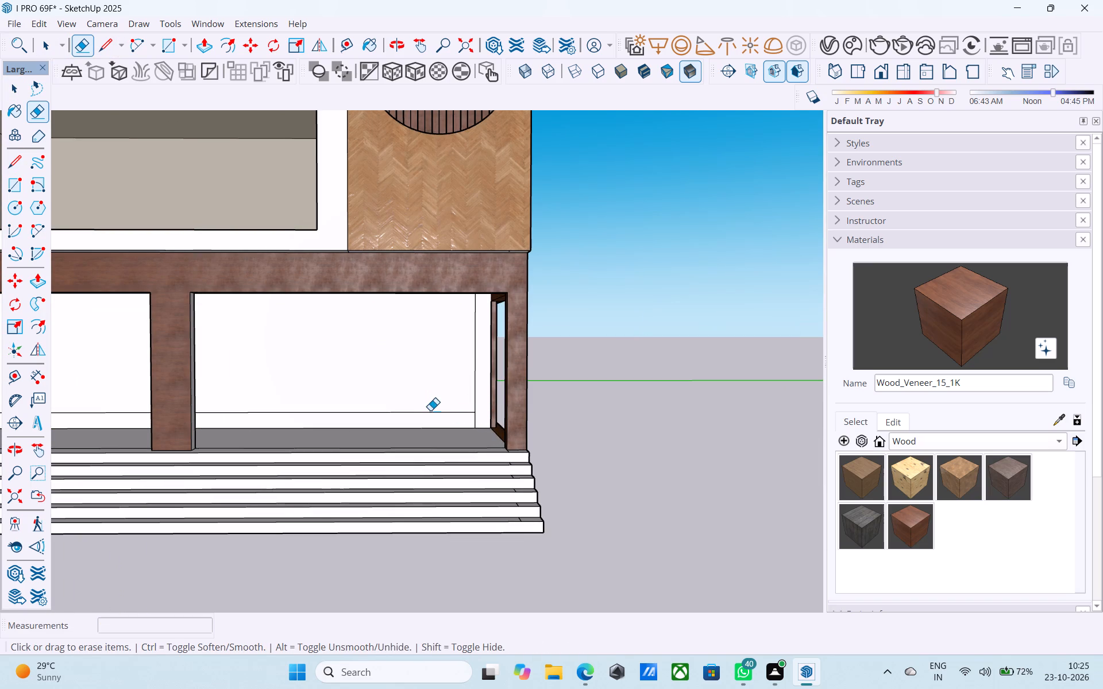
click(430, 411)
drag(426, 418, 421, 412)
Push/Pull the inner face of the central partition, inside the offset border.
key(space)
click(420, 404)
key(p)
click(420, 404)
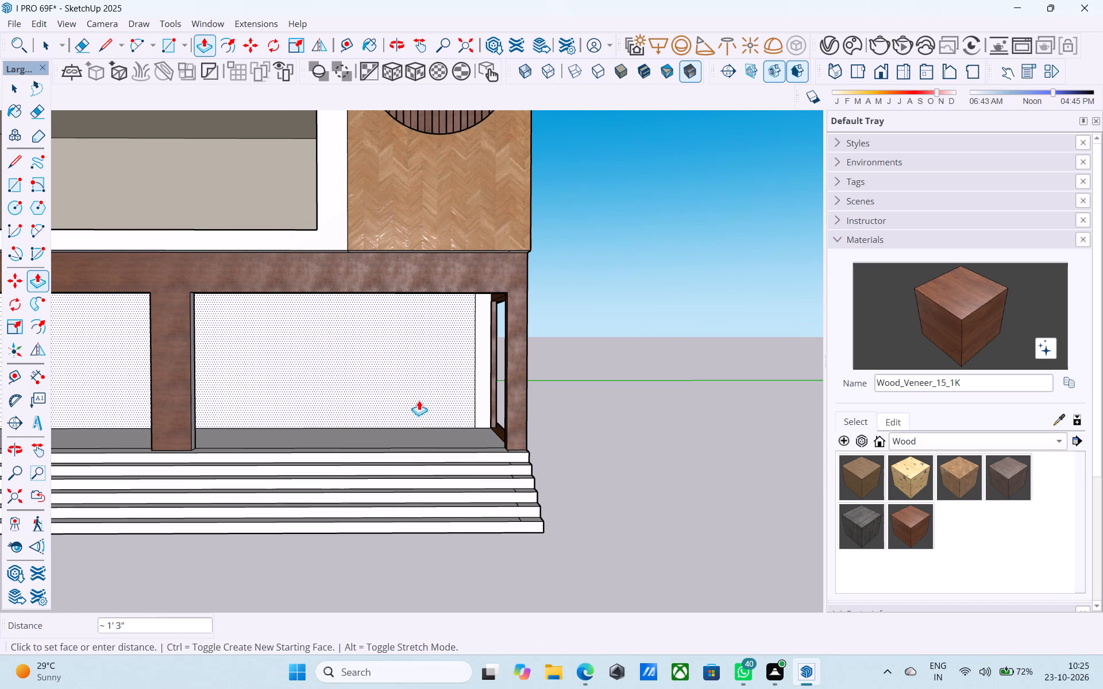